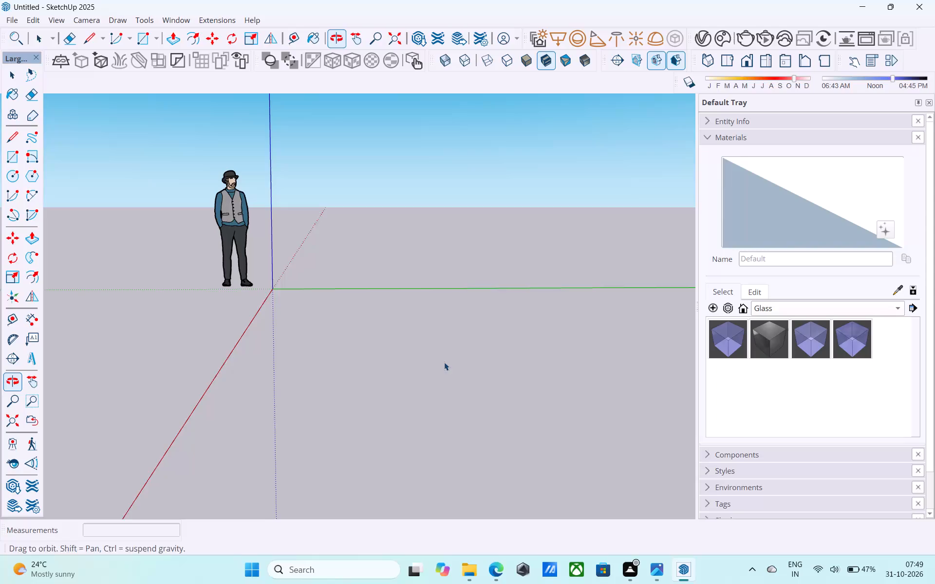
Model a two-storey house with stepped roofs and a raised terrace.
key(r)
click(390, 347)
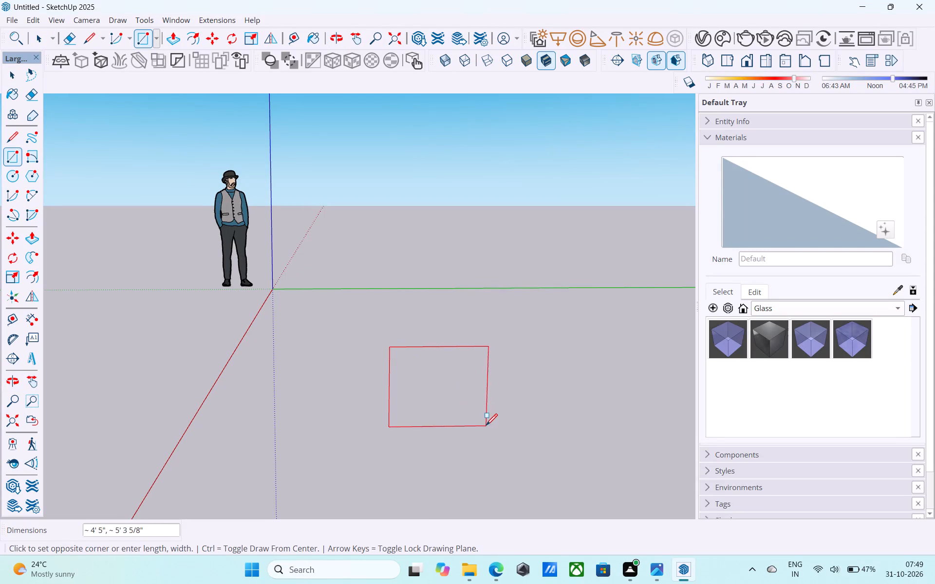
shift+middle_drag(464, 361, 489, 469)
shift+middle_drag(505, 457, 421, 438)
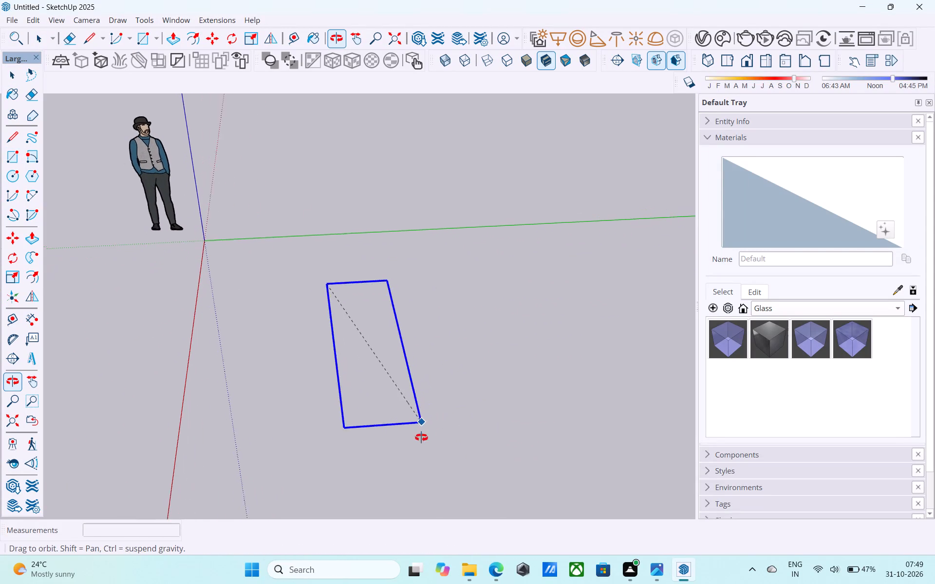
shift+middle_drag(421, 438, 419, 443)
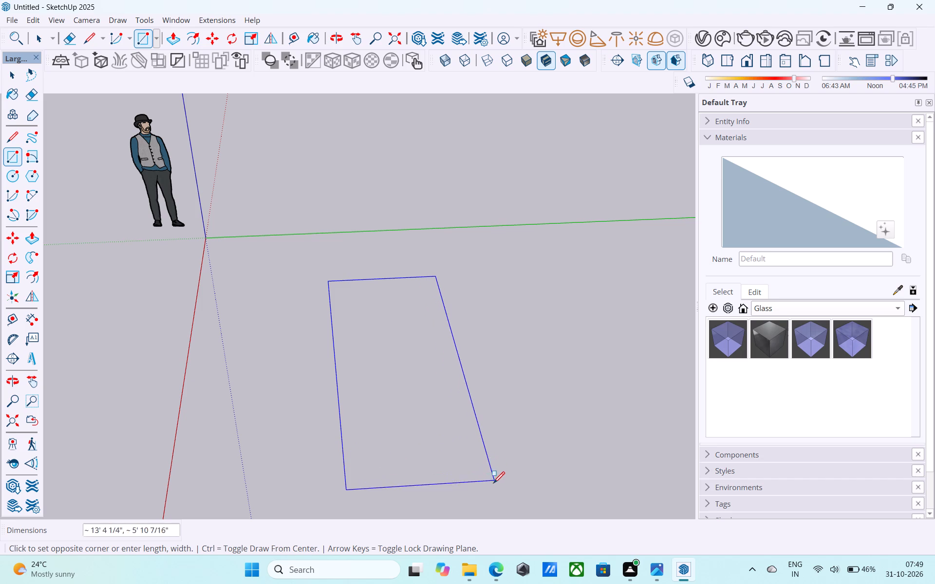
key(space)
Draw a 40' by 40' rectangle on the ground near the origin, between the red and green axes.
middle_drag(464, 474, 429, 472)
middle_drag(439, 492, 412, 473)
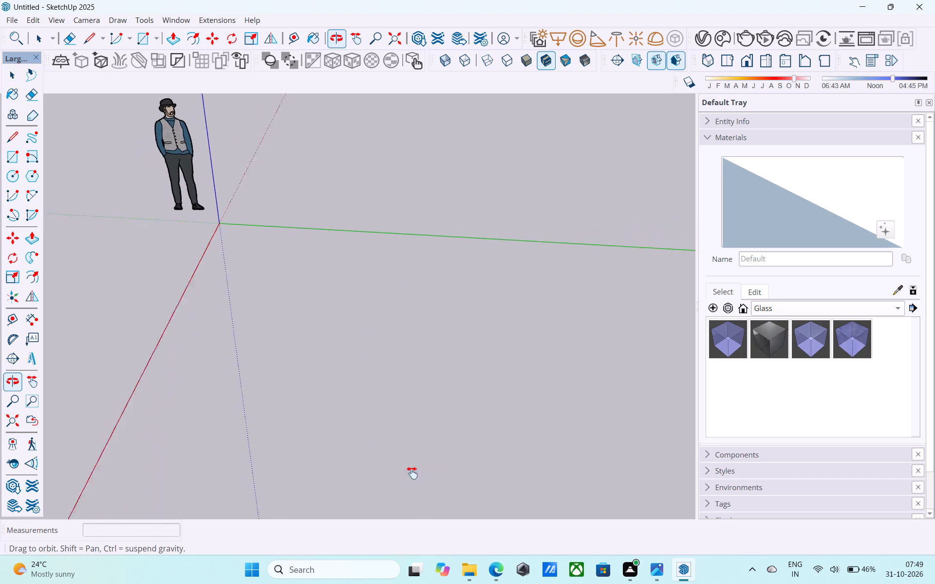
middle_drag(412, 473, 380, 471)
key(r)
click(285, 334)
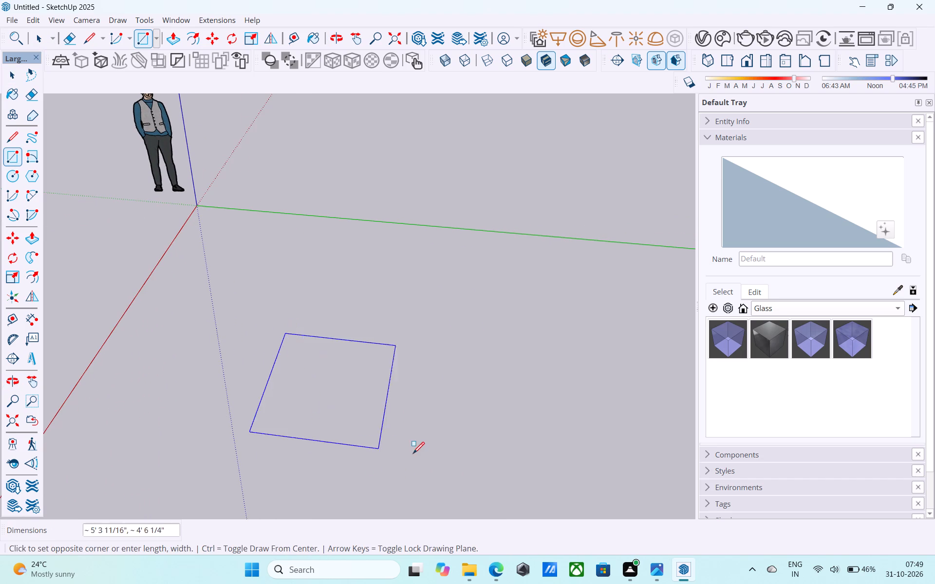
middle_drag(416, 455, 444, 409)
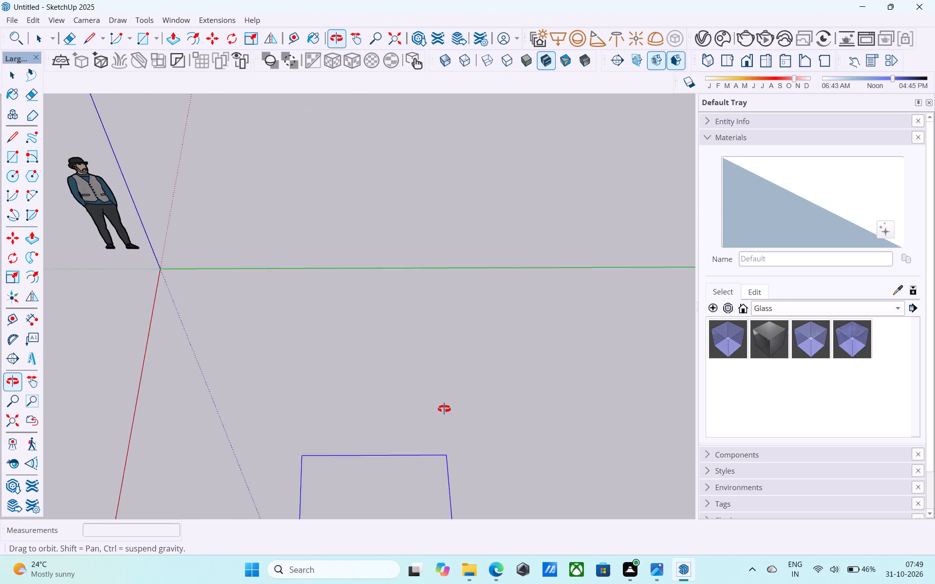
middle_drag(444, 409, 443, 409)
scroll(443, 409, down, 6)
shift+middle_drag(438, 431, 406, 334)
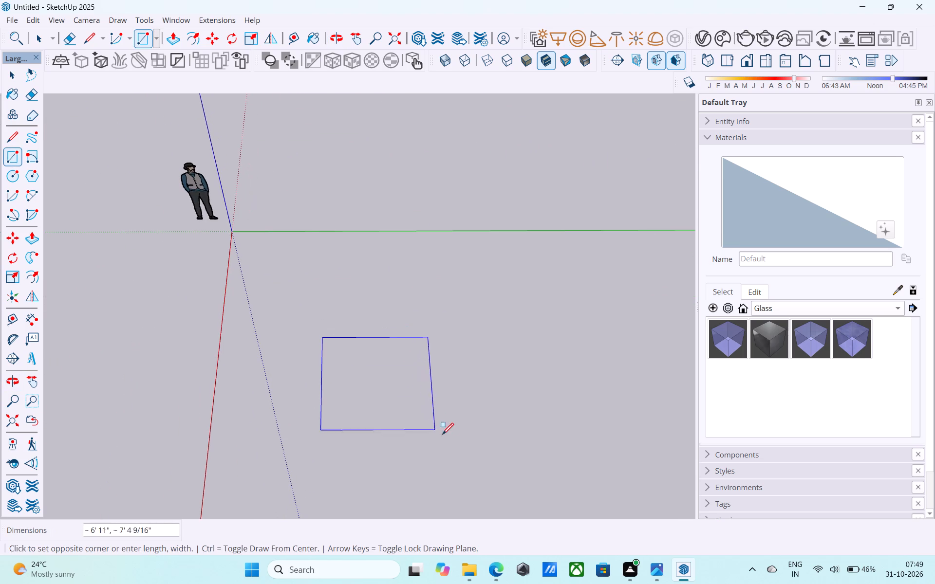
middle_drag(485, 447, 423, 368)
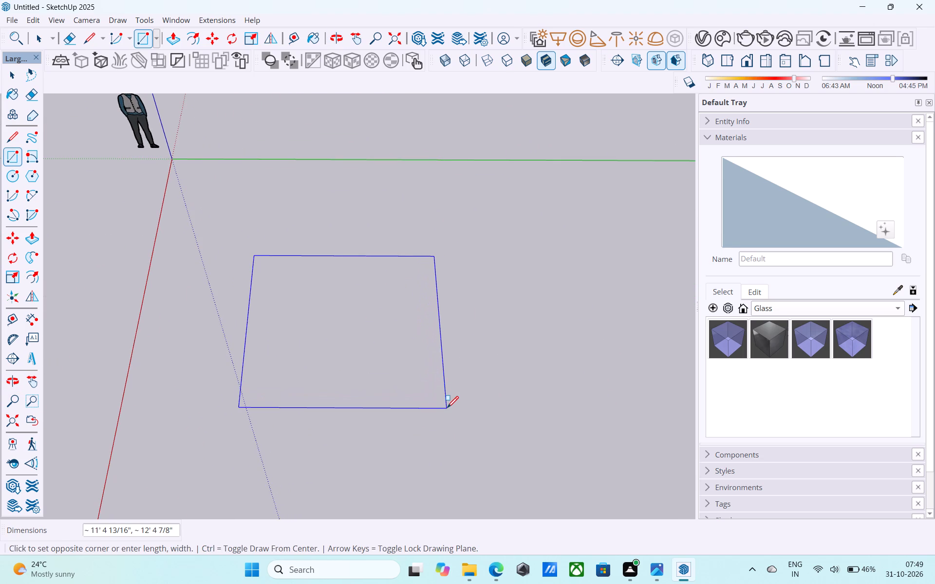
text(40',40')
key(Return)
Push/Pull the square face upward by 2' to form a slab.
scroll(277, 370, down, 3)
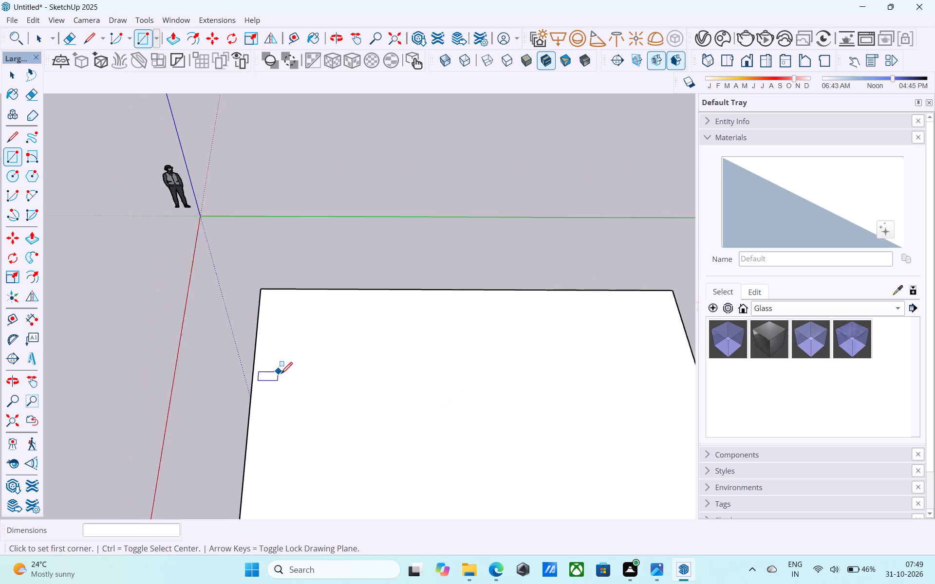
scroll(281, 375, down, 20)
middle_drag(309, 405, 310, 374)
scroll(332, 361, up, 6)
key(space)
click(332, 357)
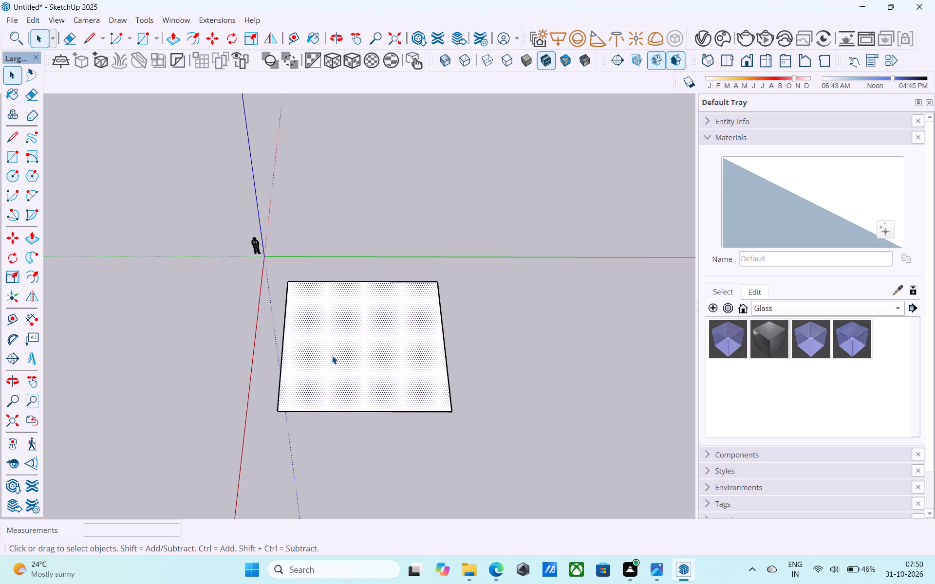
key(p)
click(332, 356)
text(2')
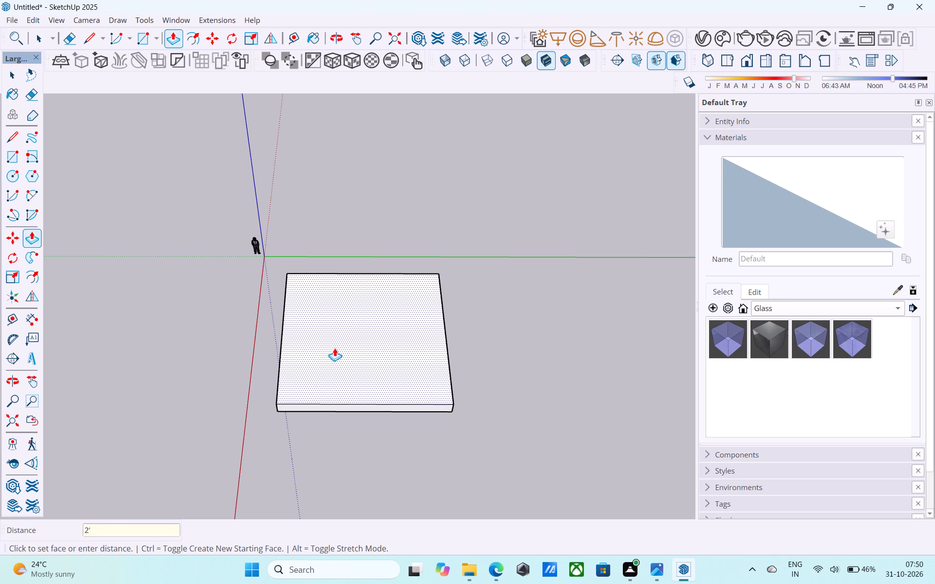
key(Return)
Select the whole slab with all its faces and edges and make it a group.
key(space)
triple_click(334, 357)
right_click(334, 357)
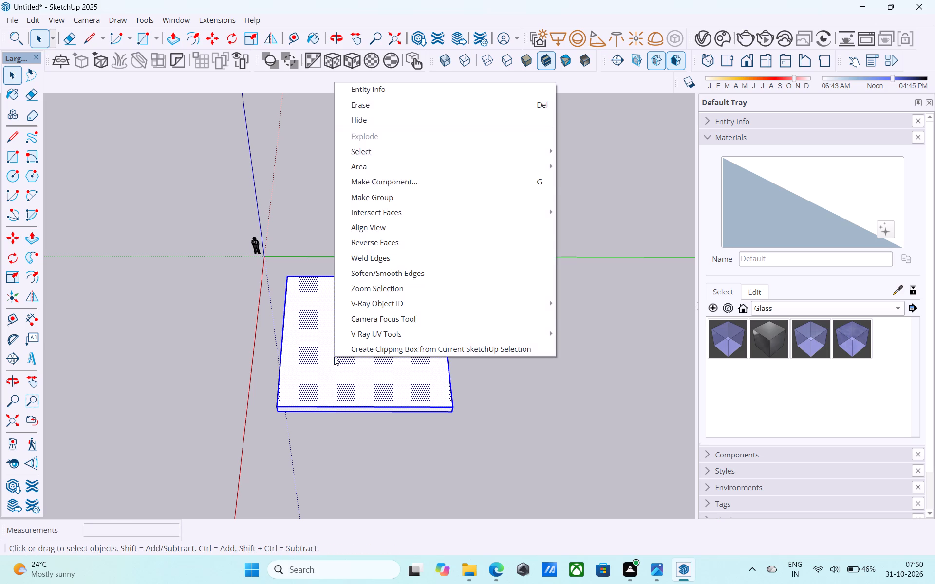
click(379, 194)
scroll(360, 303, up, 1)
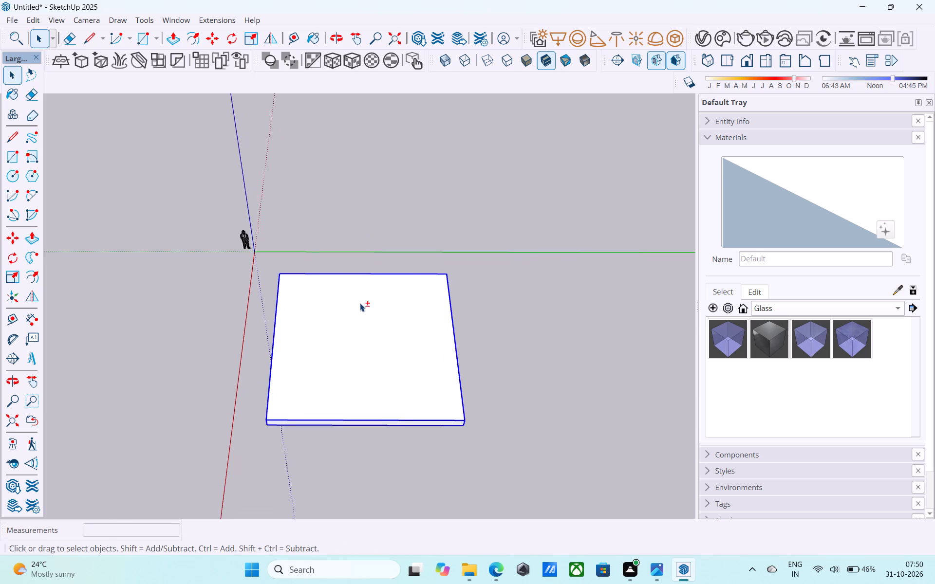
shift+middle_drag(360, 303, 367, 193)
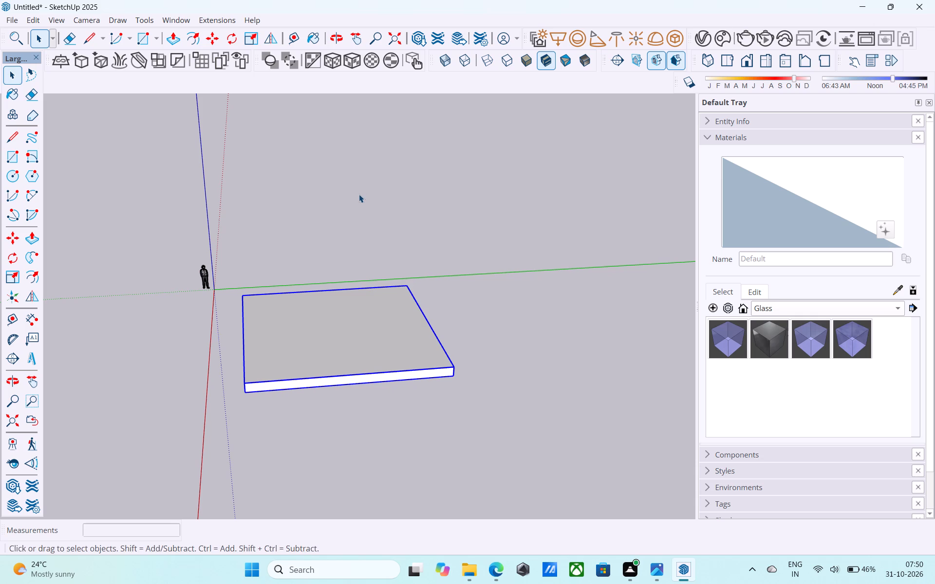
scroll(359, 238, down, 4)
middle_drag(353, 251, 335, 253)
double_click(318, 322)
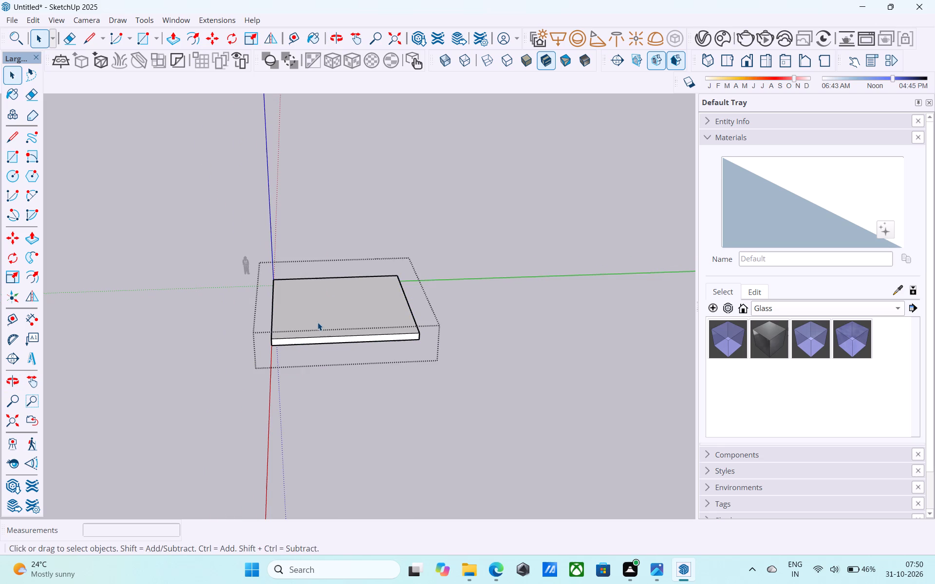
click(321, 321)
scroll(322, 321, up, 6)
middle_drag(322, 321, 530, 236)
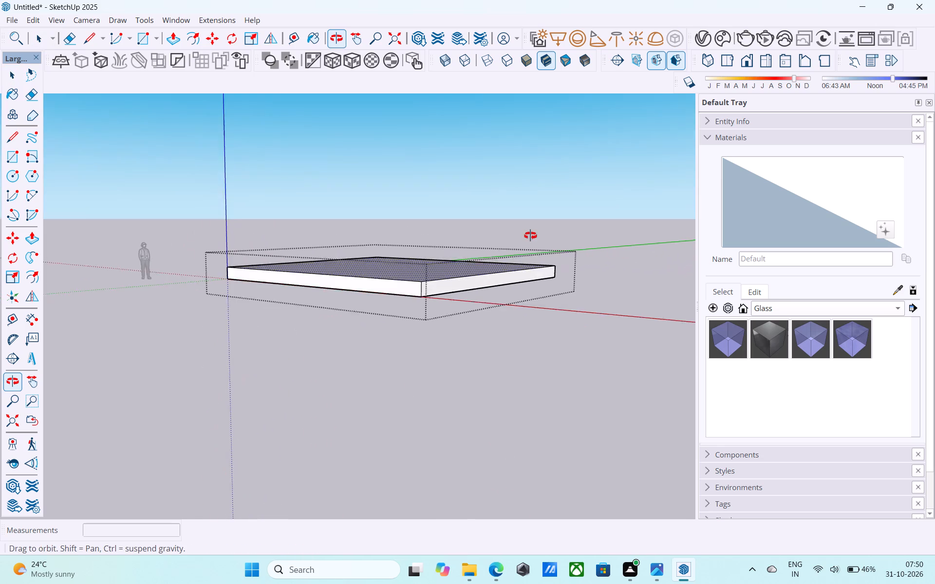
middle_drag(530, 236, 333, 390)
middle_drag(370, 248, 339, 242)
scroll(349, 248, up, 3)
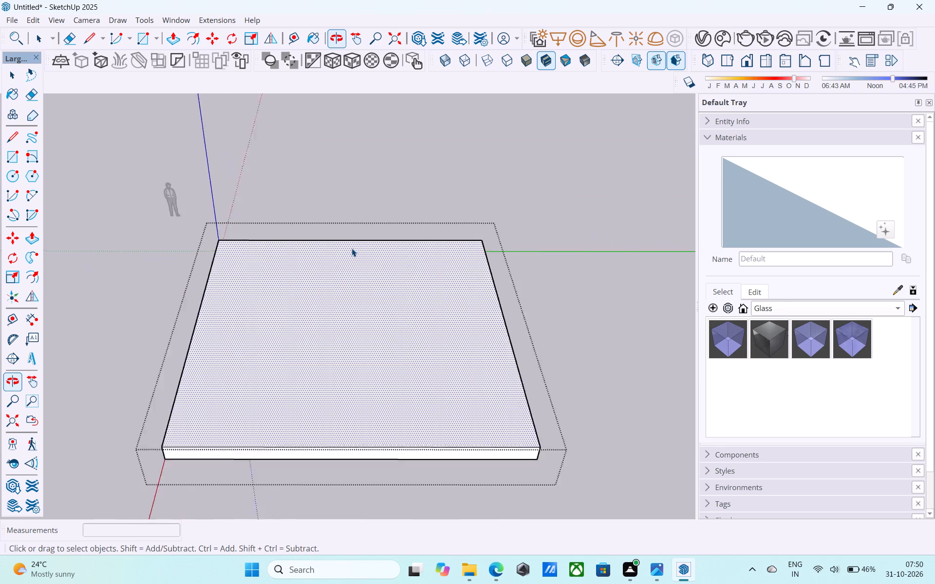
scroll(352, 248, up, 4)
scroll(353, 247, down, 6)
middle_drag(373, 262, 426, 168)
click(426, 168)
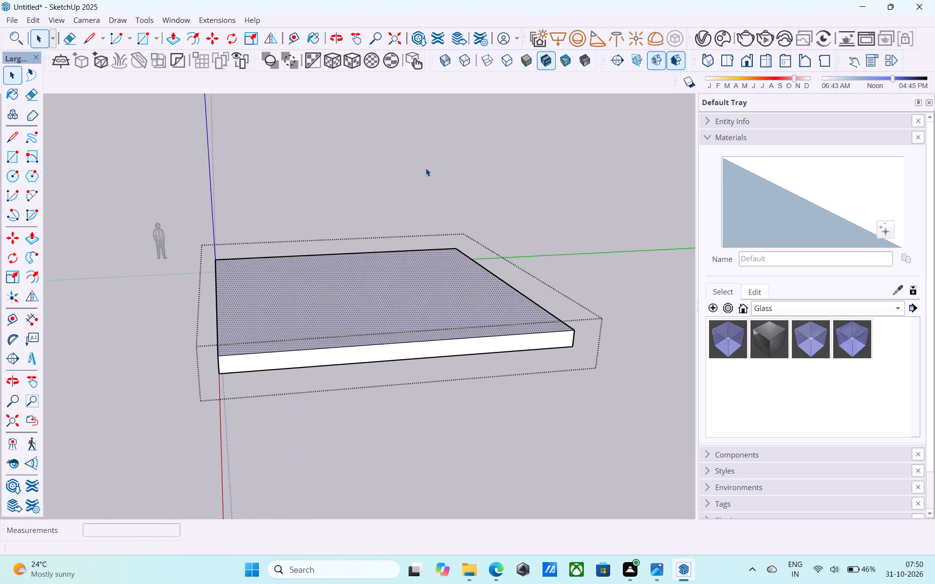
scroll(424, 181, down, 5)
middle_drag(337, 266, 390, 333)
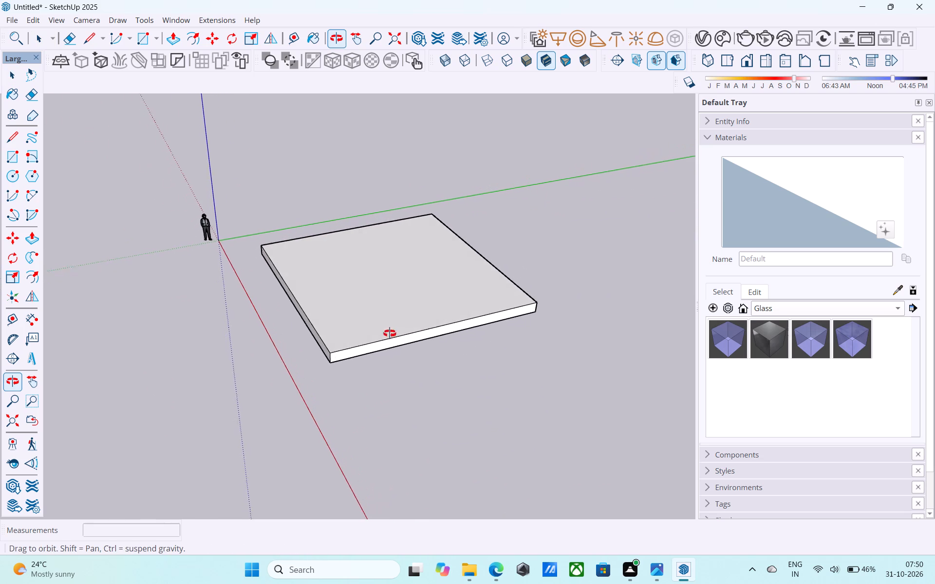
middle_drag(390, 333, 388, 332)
Inside the slab group, make the top face its own nested group.
click(417, 292)
double_click(417, 292)
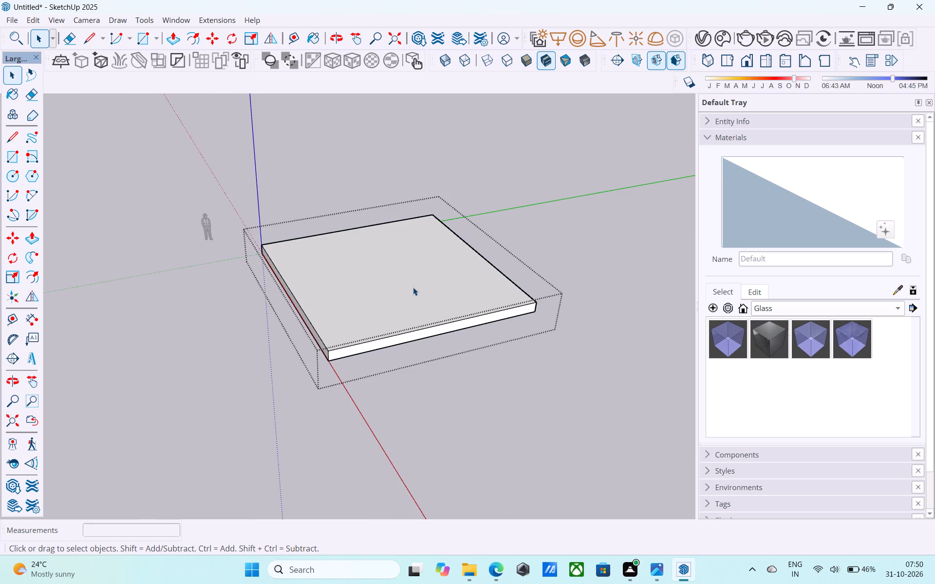
click(413, 287)
right_click(413, 286)
click(449, 367)
click(534, 230)
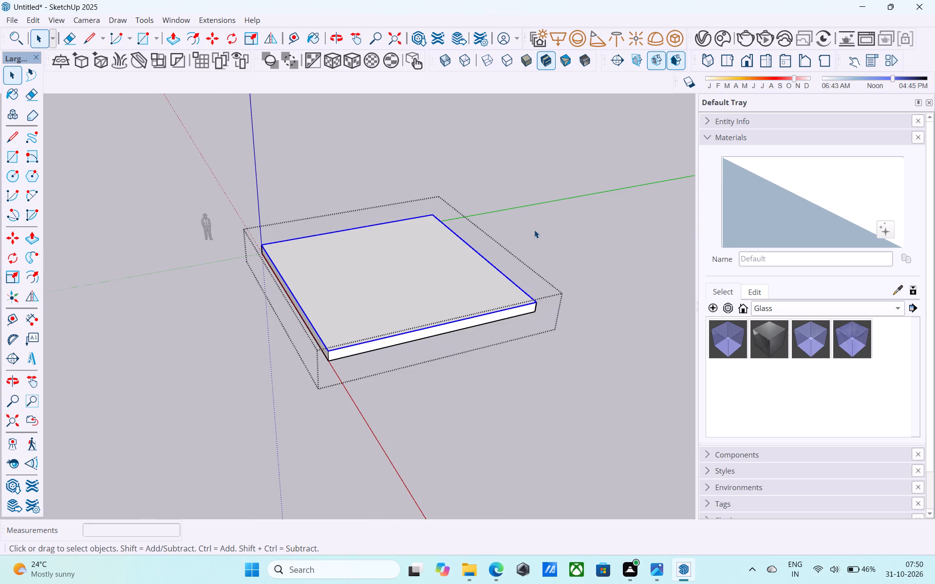
Open the nested top-face group and offset the face's outline inward by 6".
middle_drag(534, 230, 490, 241)
double_click(443, 269)
middle_drag(442, 280, 413, 274)
scroll(375, 272, up, 5)
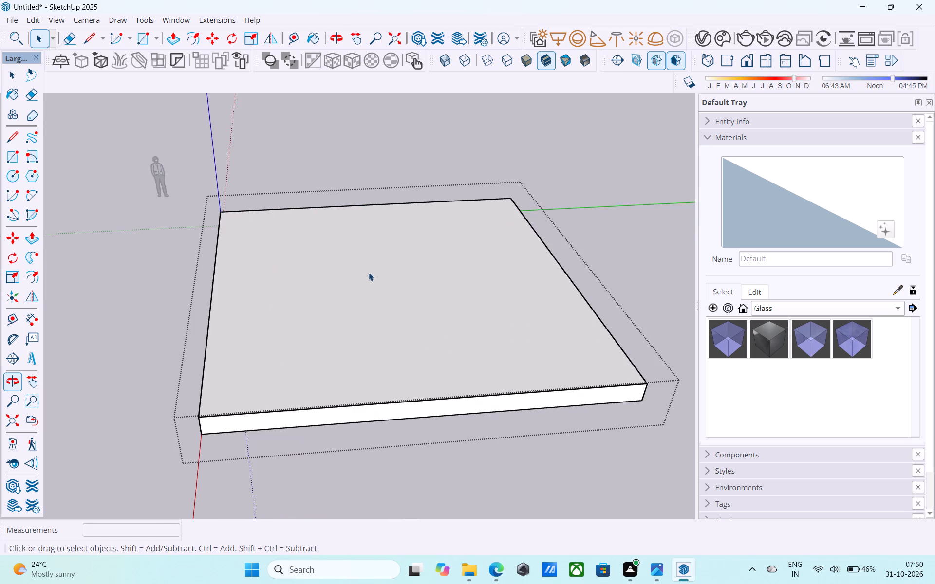
click(366, 273)
double_click(361, 278)
click(361, 278)
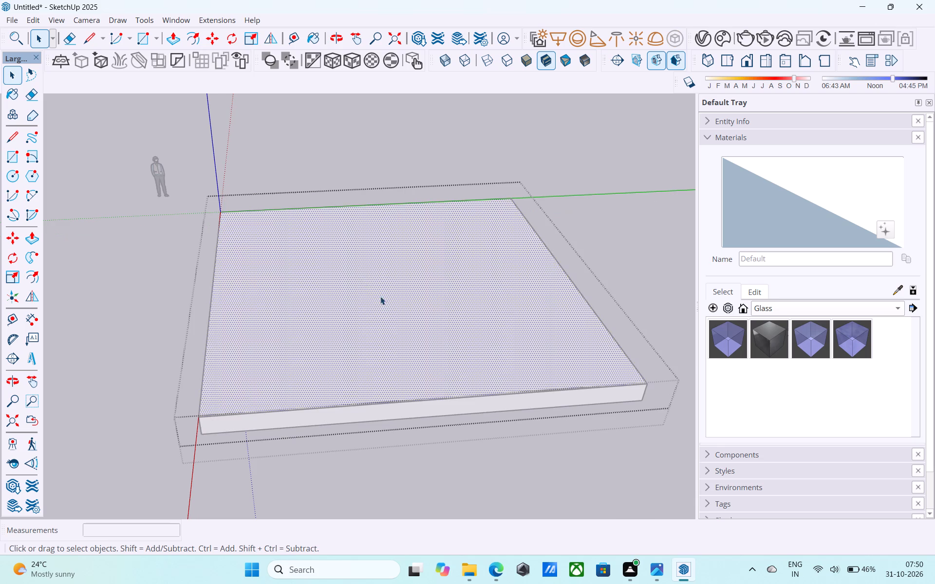
scroll(375, 294, up, 1)
middle_drag(374, 290, 318, 282)
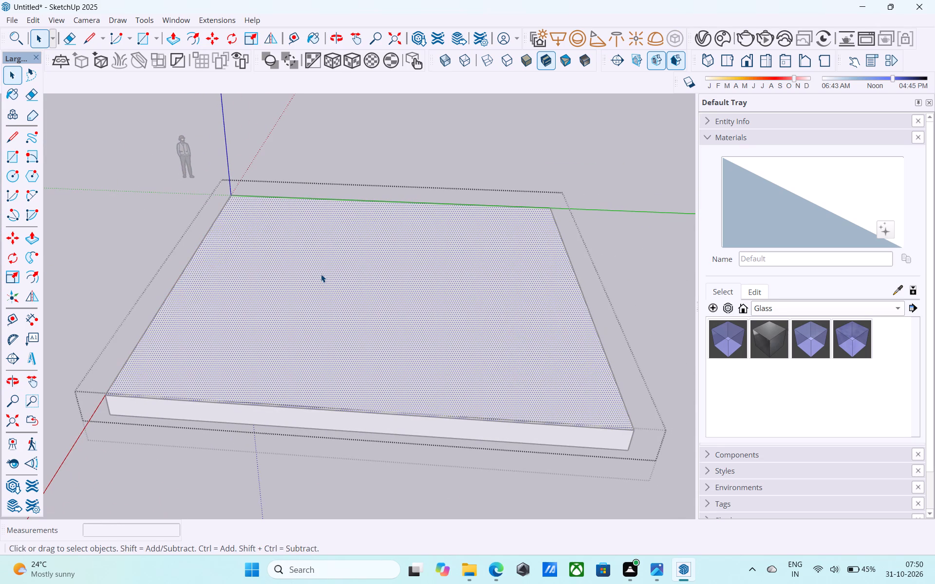
key(f)
click(335, 319)
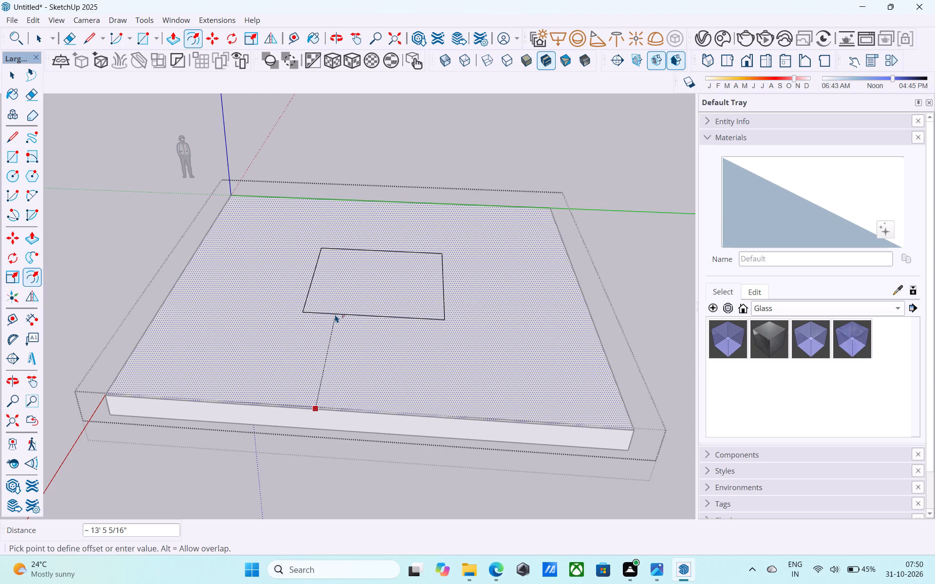
text(6")
key(Return)
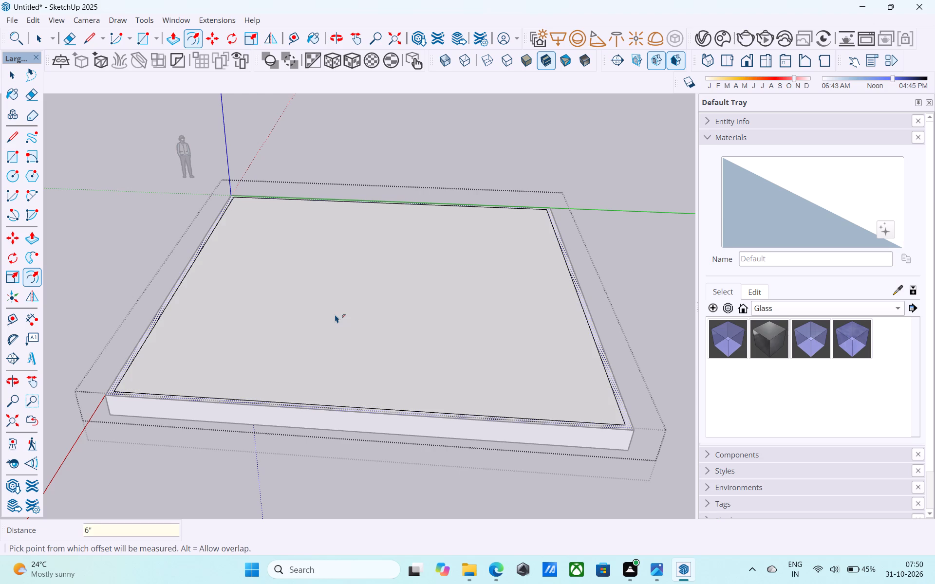
key(space)
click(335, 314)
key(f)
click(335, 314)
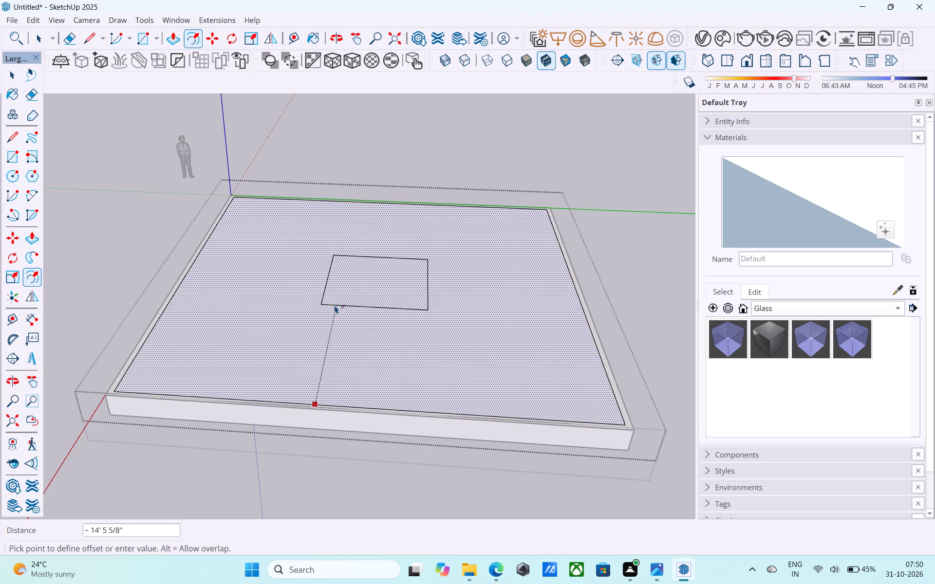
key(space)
Copy the inner outline's edge farthest from the origin along the red axis 10' inward across the top face.
click(373, 272)
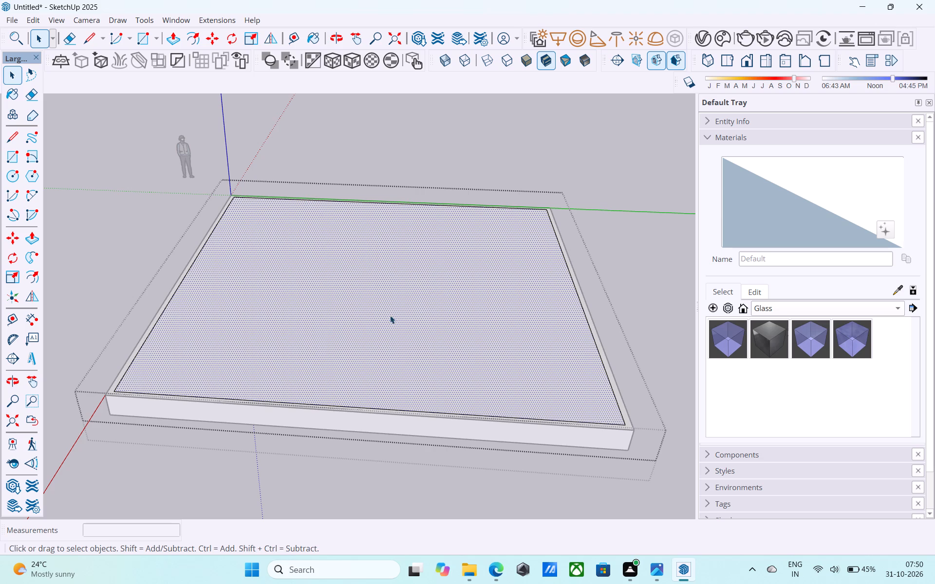
middle_drag(390, 319, 380, 376)
click(573, 251)
click(532, 260)
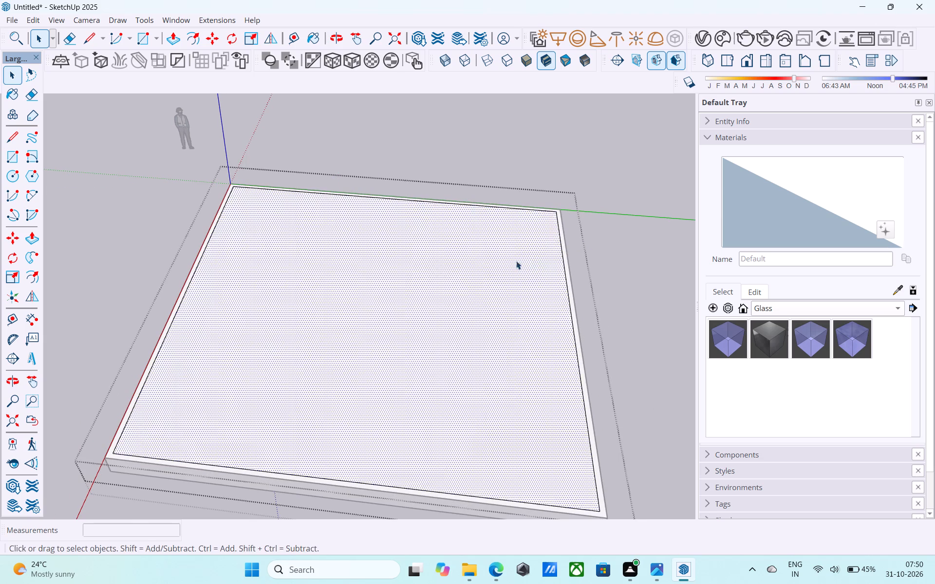
middle_drag(442, 278, 131, 279)
scroll(507, 304, down, 4)
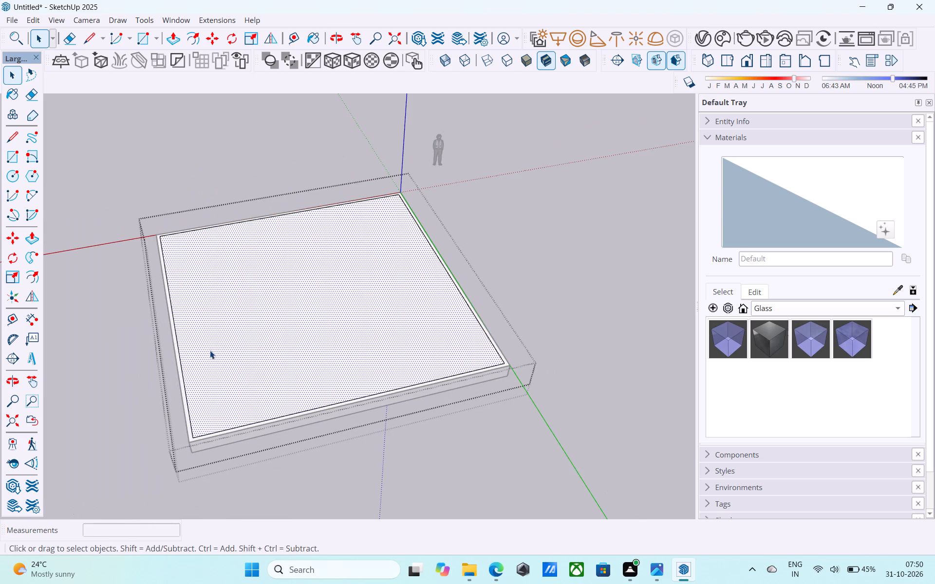
middle_drag(227, 342, 325, 309)
middle_drag(285, 377, 199, 358)
scroll(212, 420, up, 5)
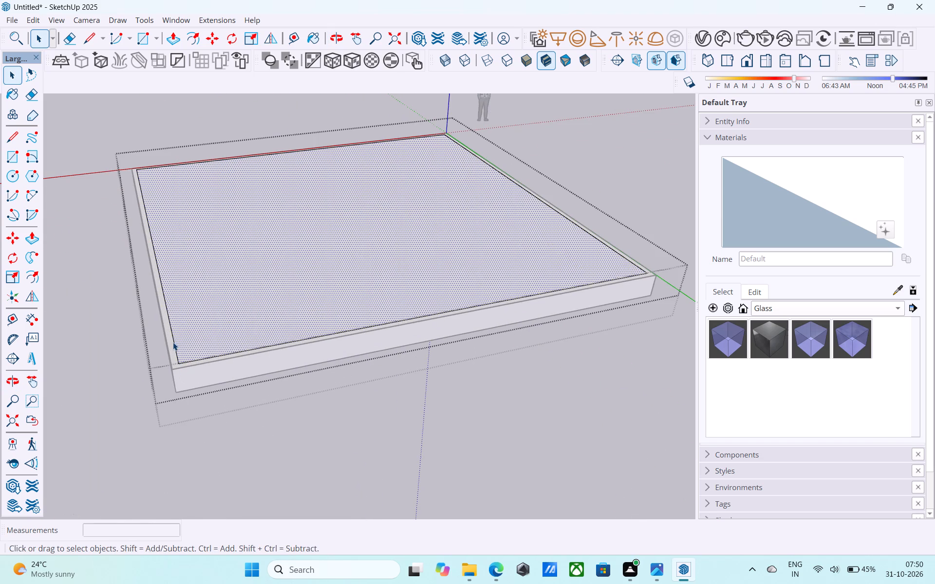
click(173, 342)
key(m)
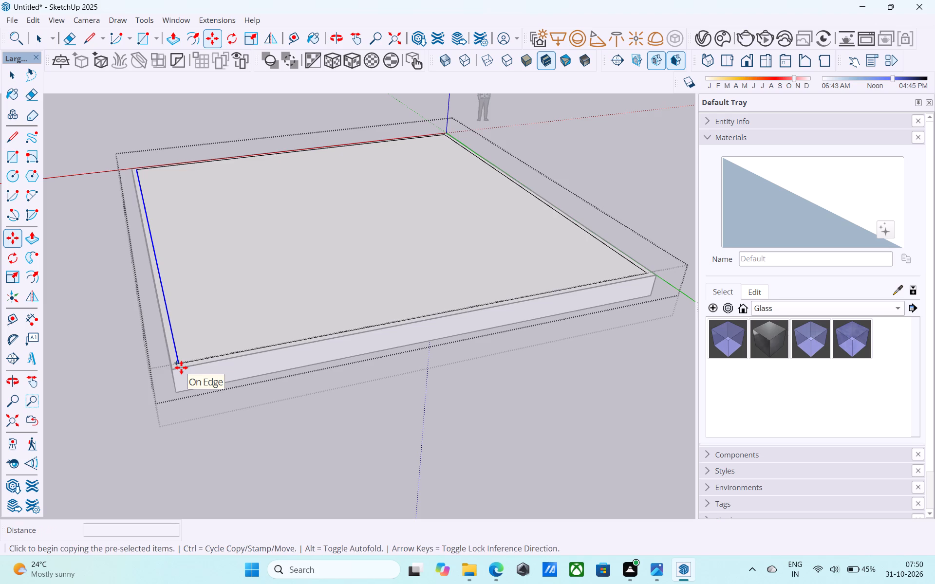
middle_drag(181, 367, 178, 398)
click(176, 393)
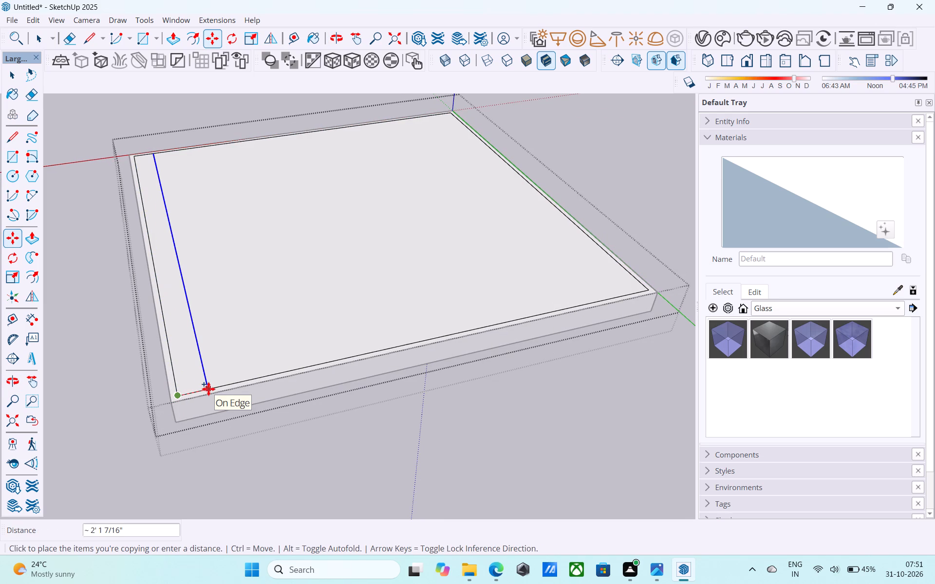
text(10')
key(Return)
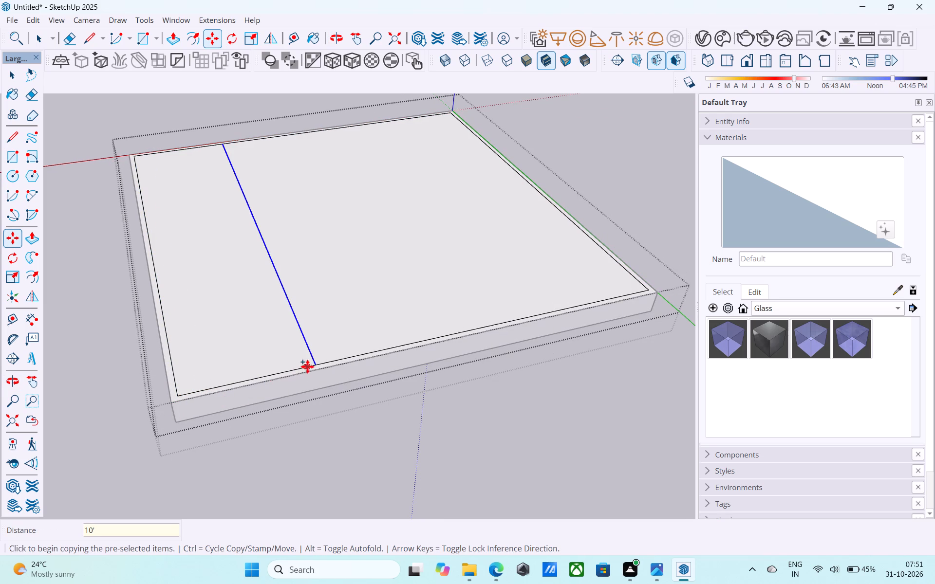
scroll(313, 364, up, 4)
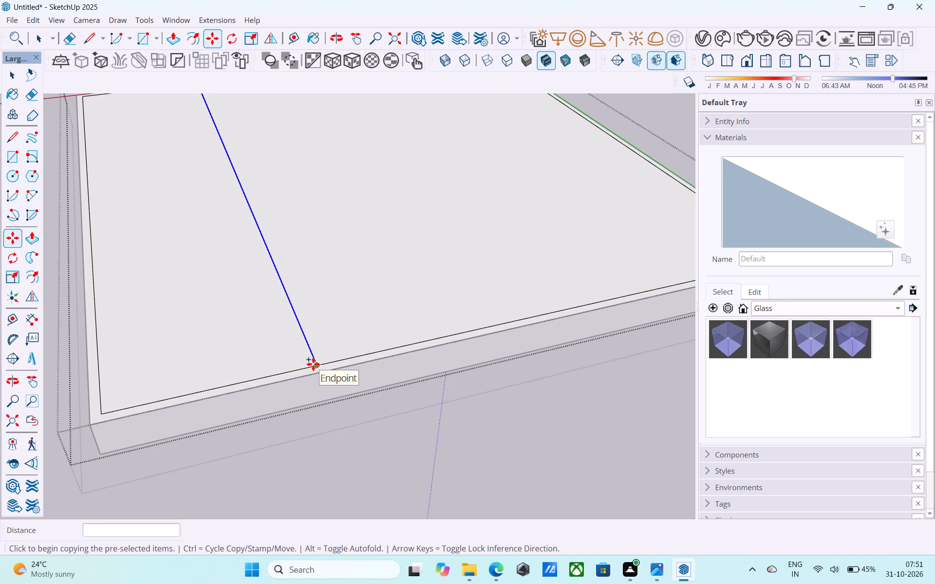
Undo the 10' copy and copy the inner outline's edge farthest from the origin along the red axis 15' inward instead.
key(ctrl+z)
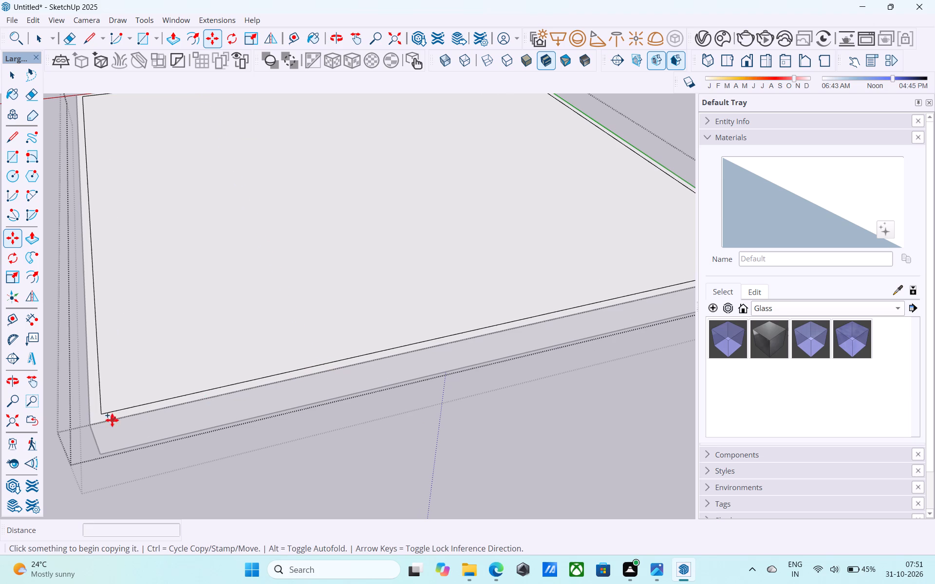
key(space)
click(97, 404)
click(103, 404)
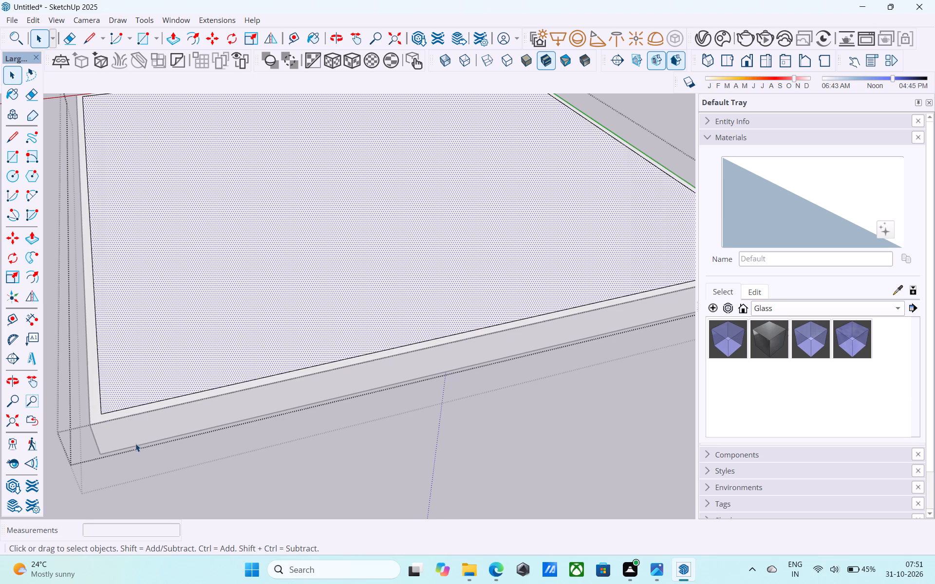
click(99, 388)
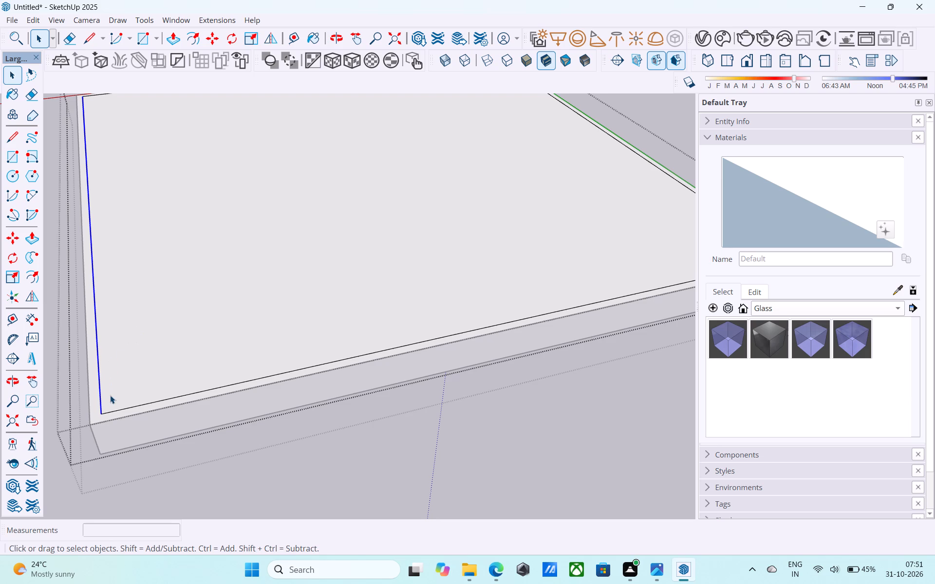
key(m)
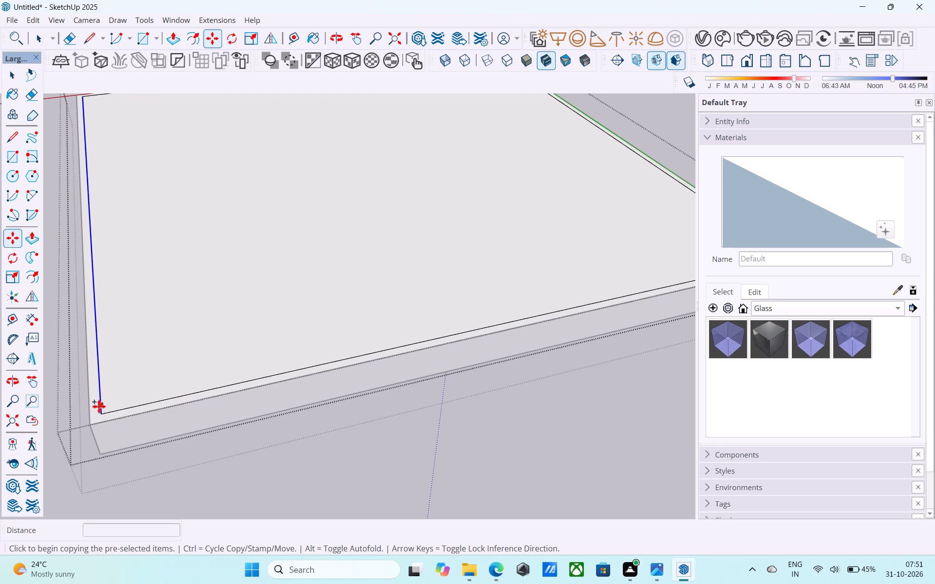
click(97, 410)
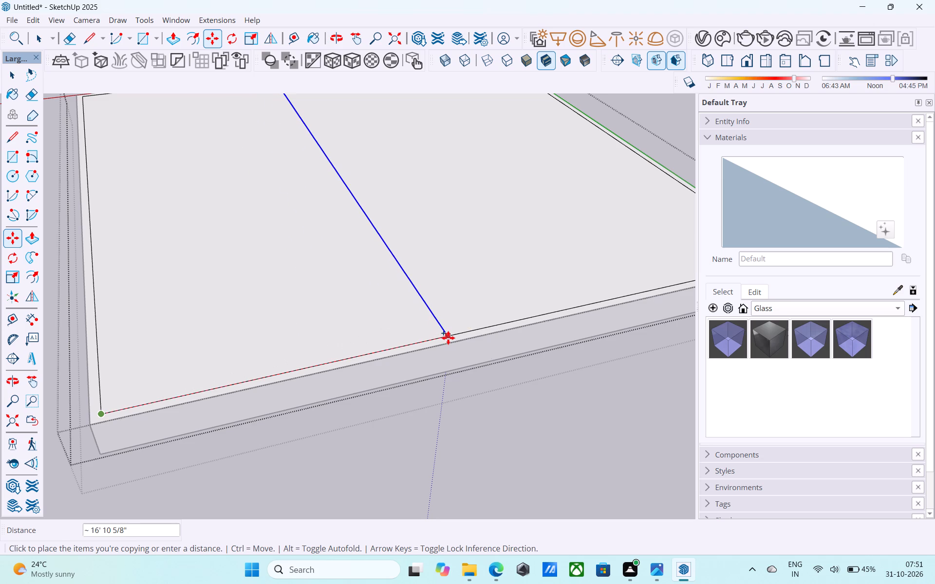
key(5)
key(BackSpace)
text(15')
key(Return)
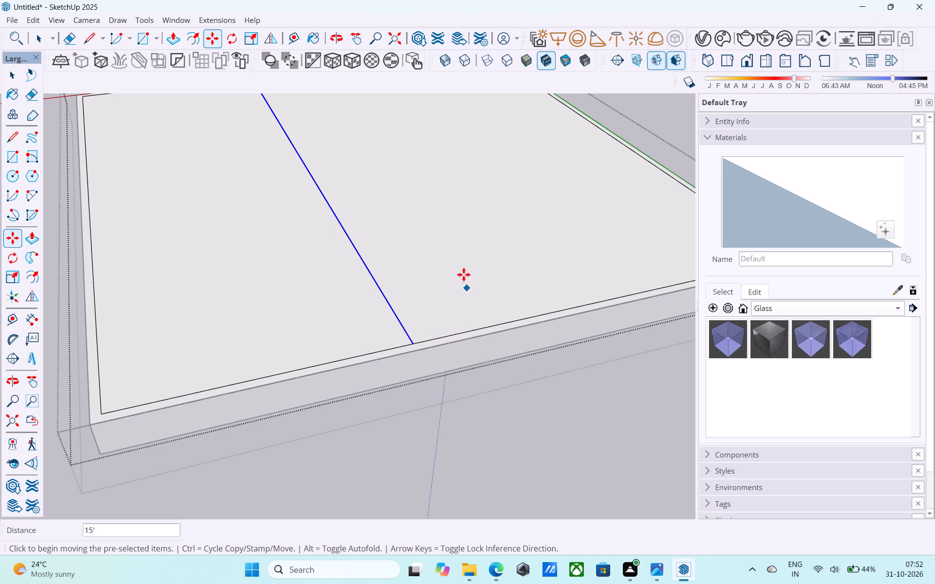
scroll(451, 291, down, 6)
middle_drag(443, 311, 449, 346)
key(space)
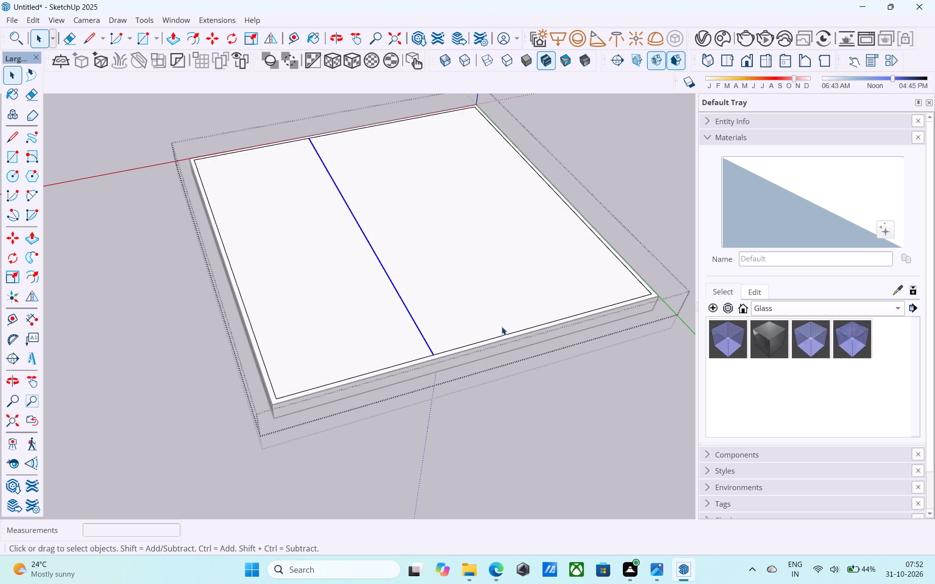
Offset the outline of the larger face, between the dividing line and the green axis, inward by 4'.
shift+middle_drag(498, 322, 465, 334)
click(454, 312)
shift+scroll(454, 311, down, 1)
shift+middle_drag(454, 311, 444, 383)
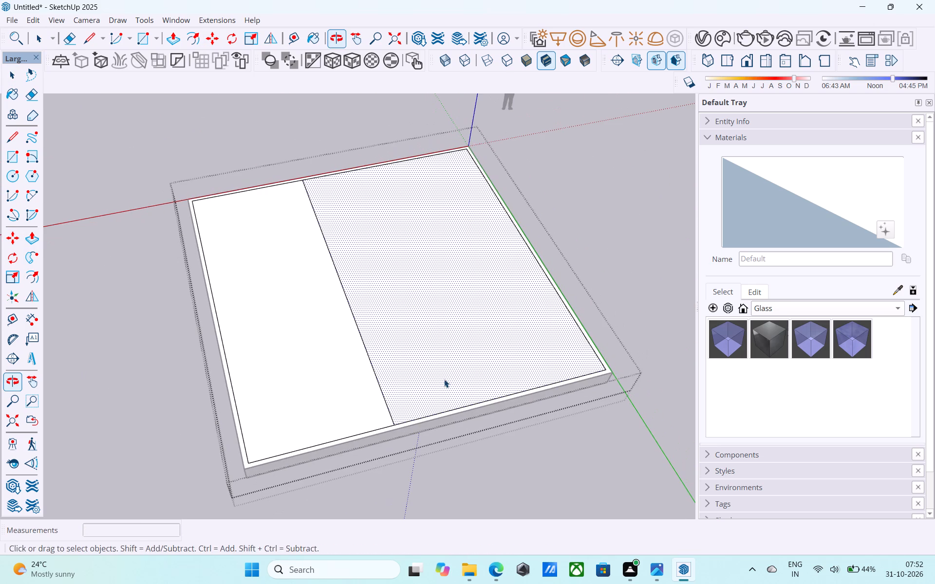
key(f)
click(445, 349)
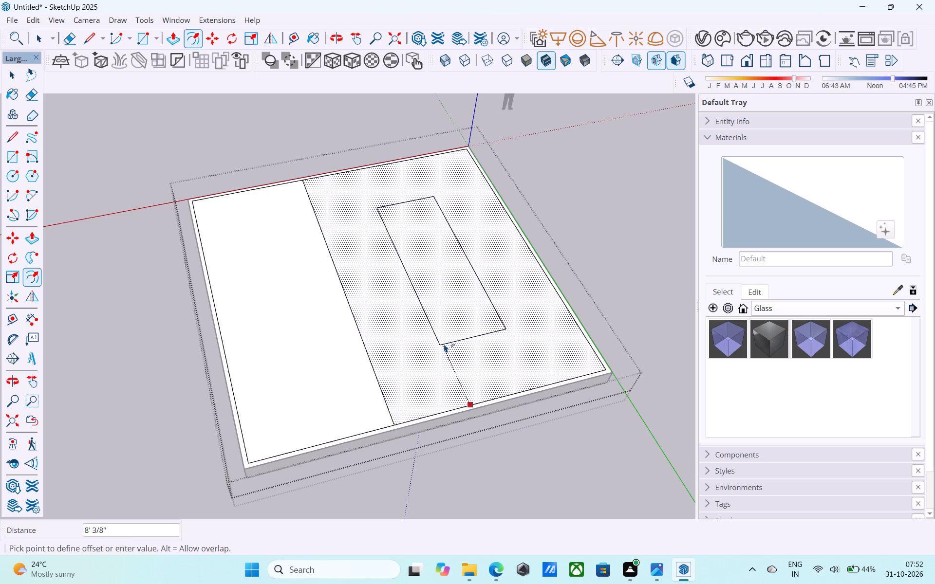
text(4')
key(Return)
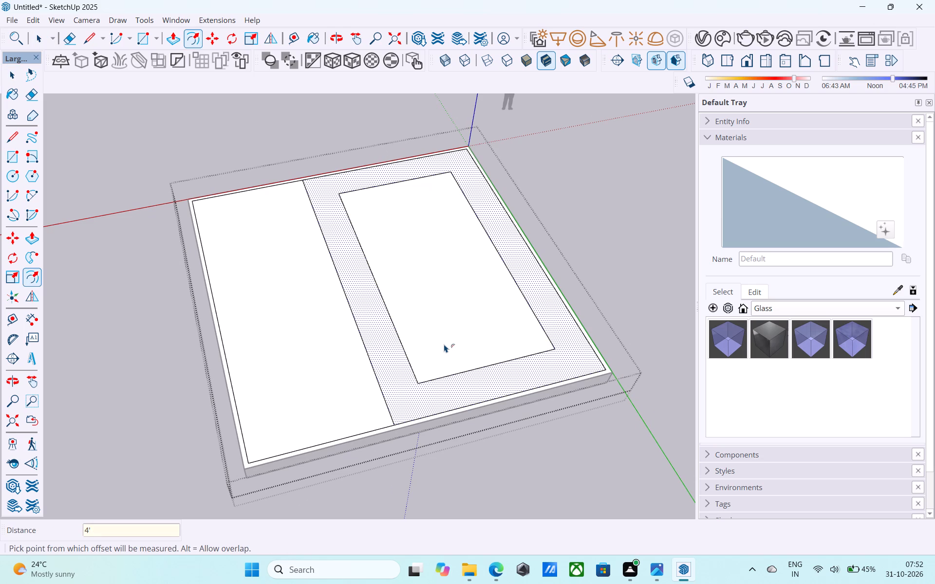
key(space)
Draw two 4' lines extending the offset rectangle's short edges to the dividing line.
text(l)
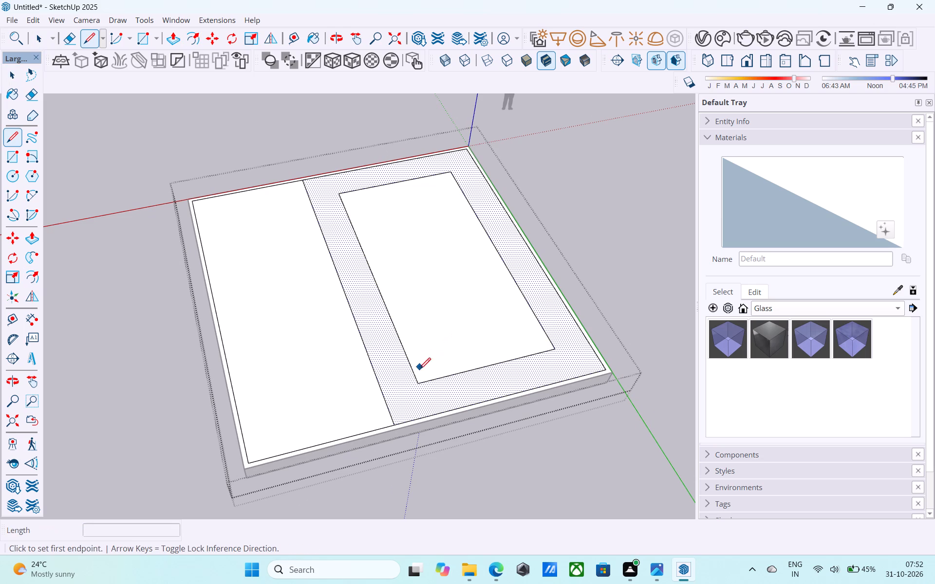
click(420, 387)
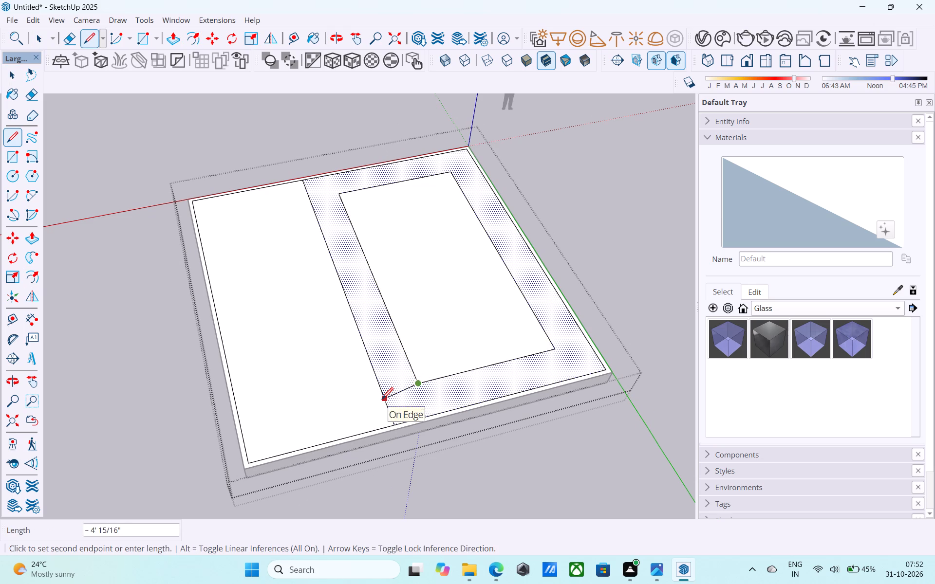
click(387, 398)
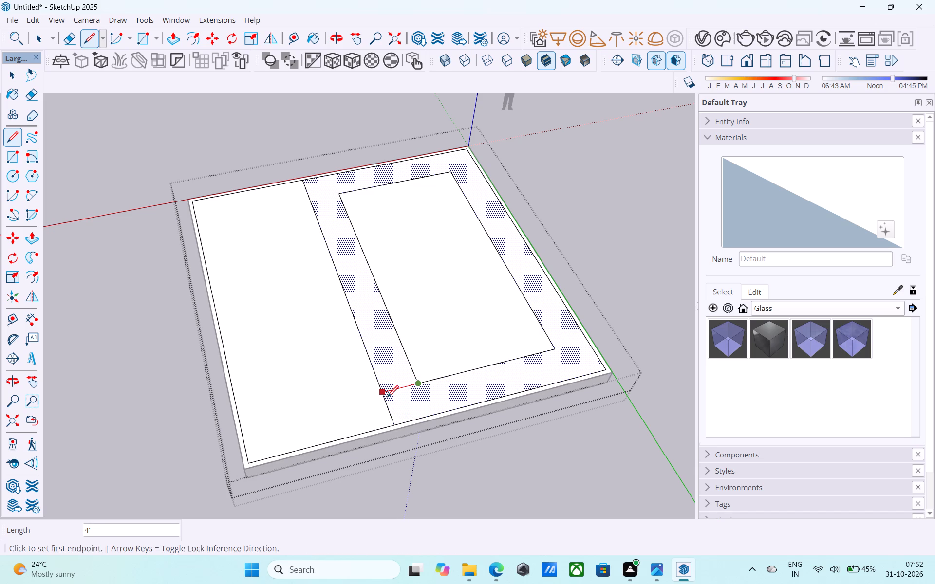
click(337, 193)
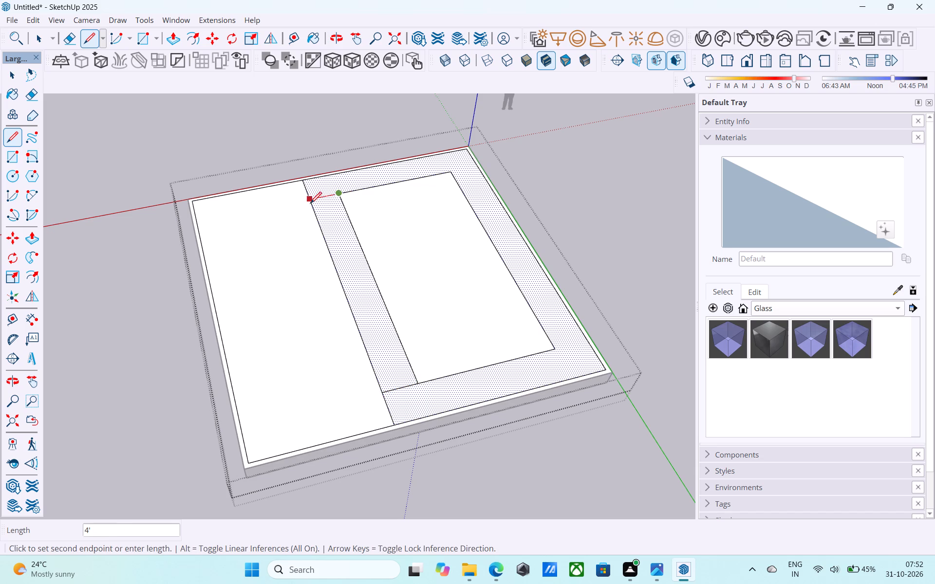
click(310, 204)
Erase the dividing line's two end stubs and the offset rectangle's old long edge, leaving one widened rectangle.
key(e)
drag(306, 188, 298, 189)
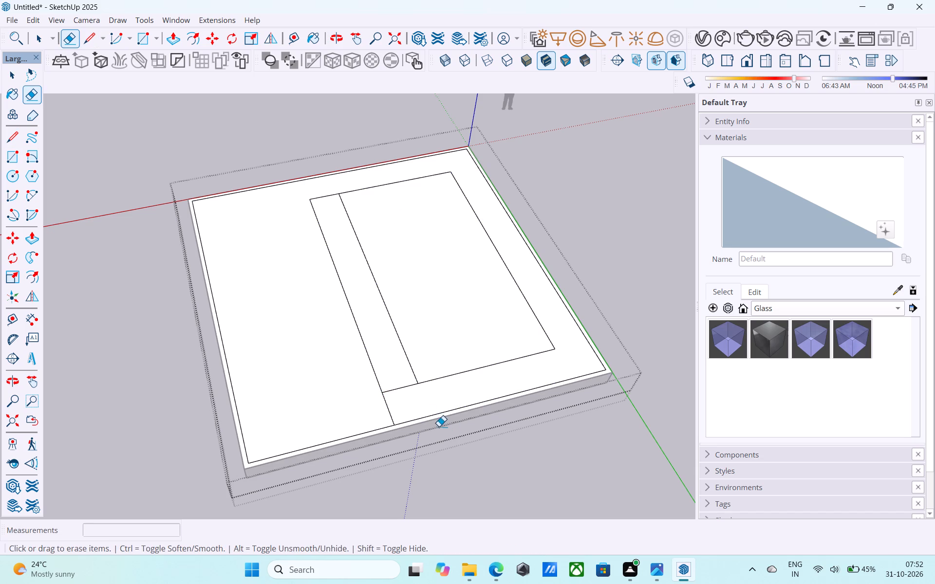
drag(390, 406, 381, 407)
drag(419, 335, 393, 341)
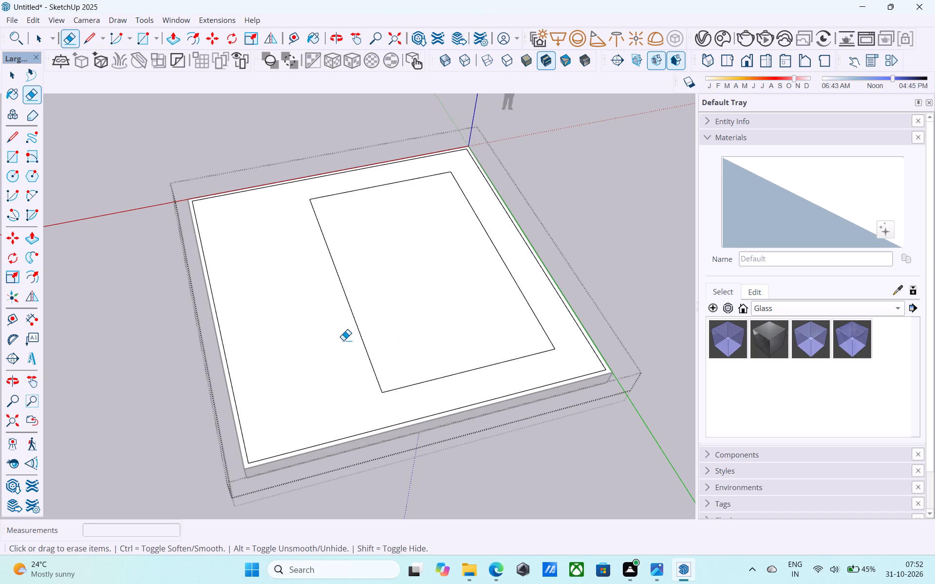
Measure the length of the widened rectangle's long side facing away from the green axis.
middle_drag(338, 343, 476, 310)
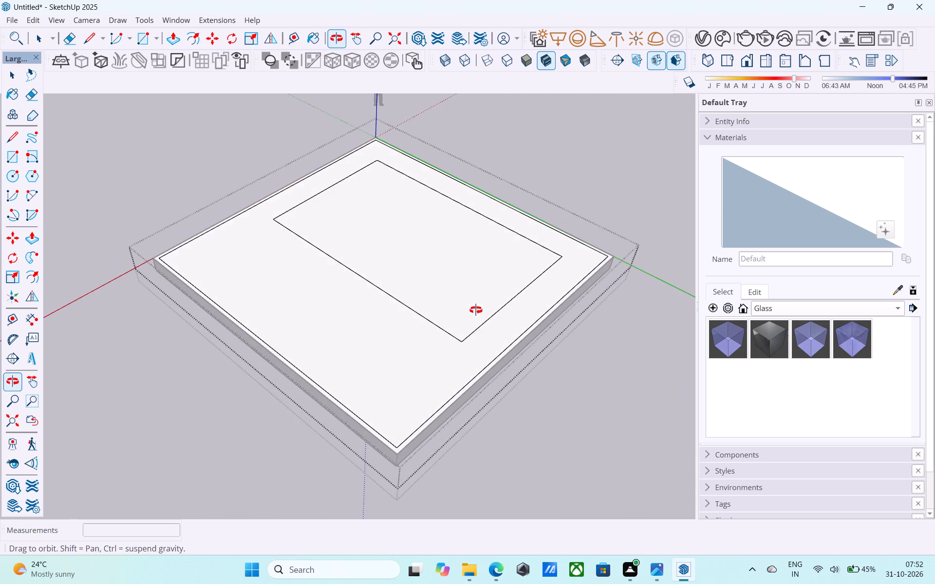
middle_drag(476, 310, 482, 307)
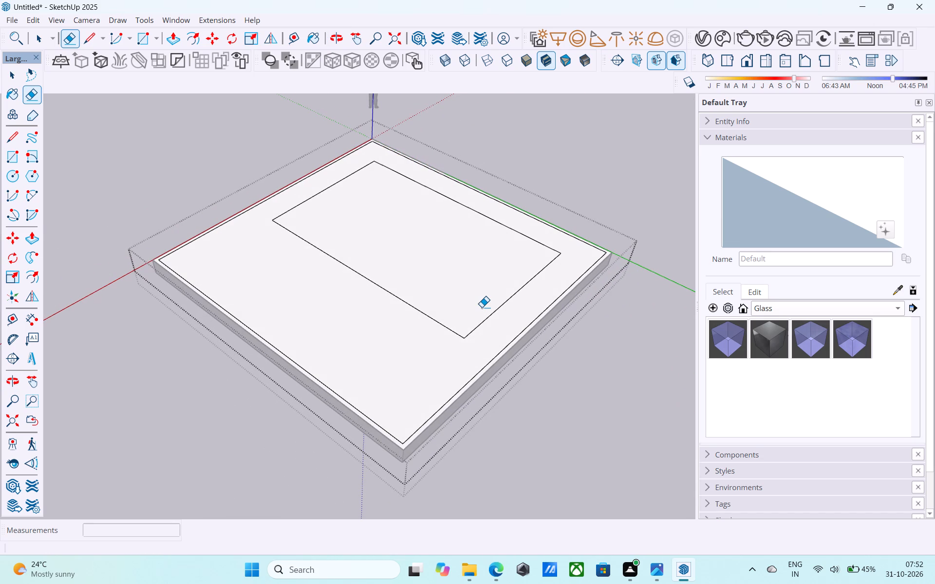
middle_drag(459, 354, 480, 339)
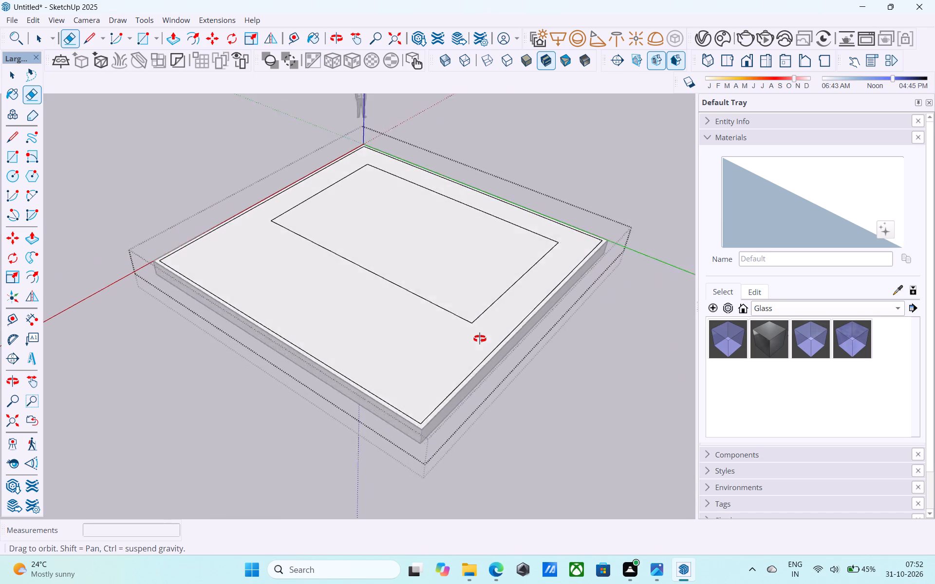
middle_drag(480, 339, 600, 390)
key(l)
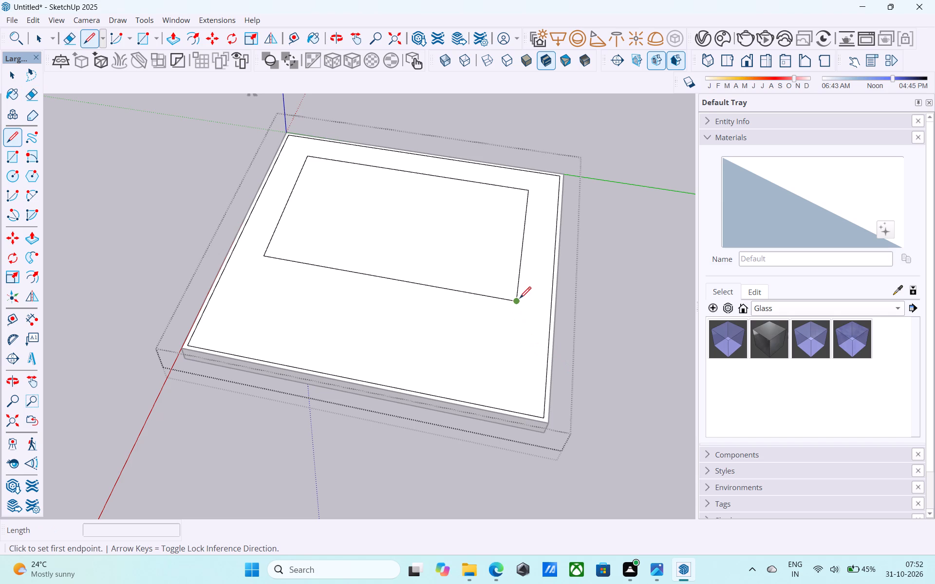
click(520, 299)
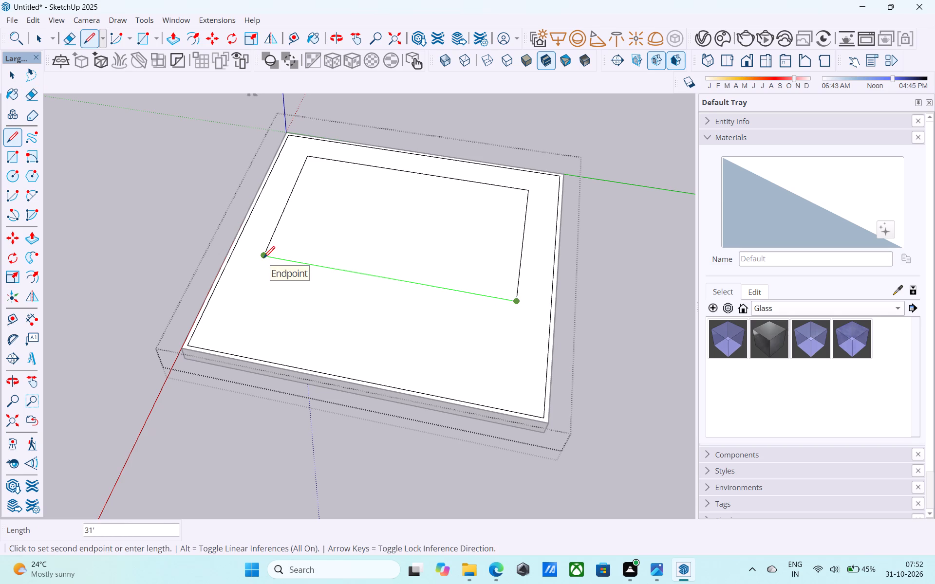
key(space)
Examine the rectangle's placement on the slab's top face from several angles.
middle_drag(448, 305, 190, 337)
middle_drag(299, 314, 222, 310)
scroll(276, 296, down, 2)
middle_drag(276, 296, 223, 322)
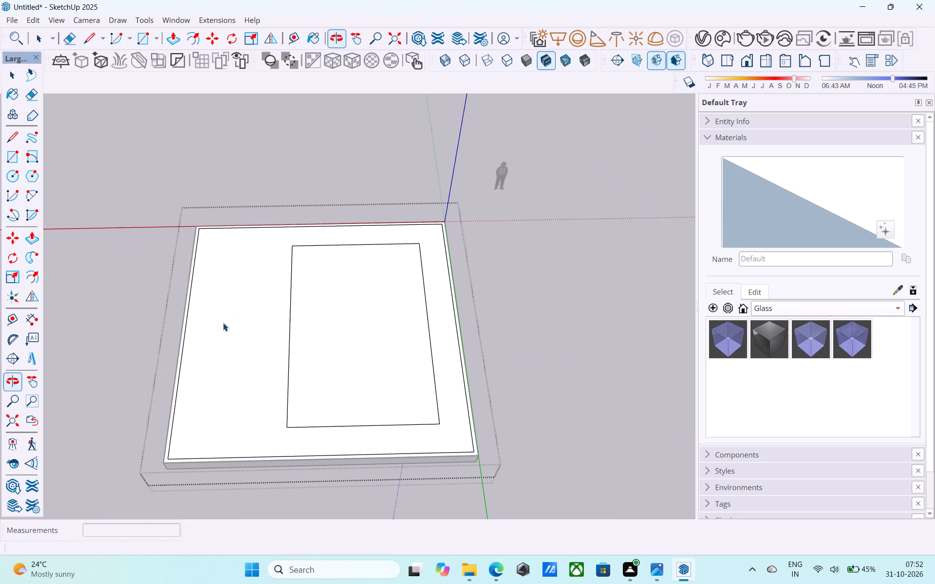
scroll(312, 338, up, 1)
shift+middle_drag(312, 338, 292, 340)
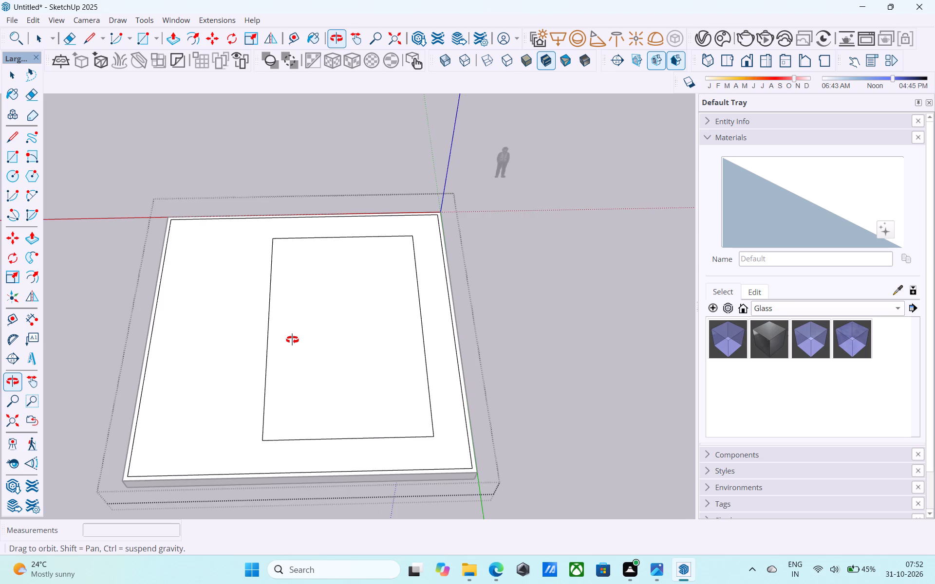
shift+middle_drag(292, 340, 512, 314)
shift+middle_drag(436, 353, 482, 353)
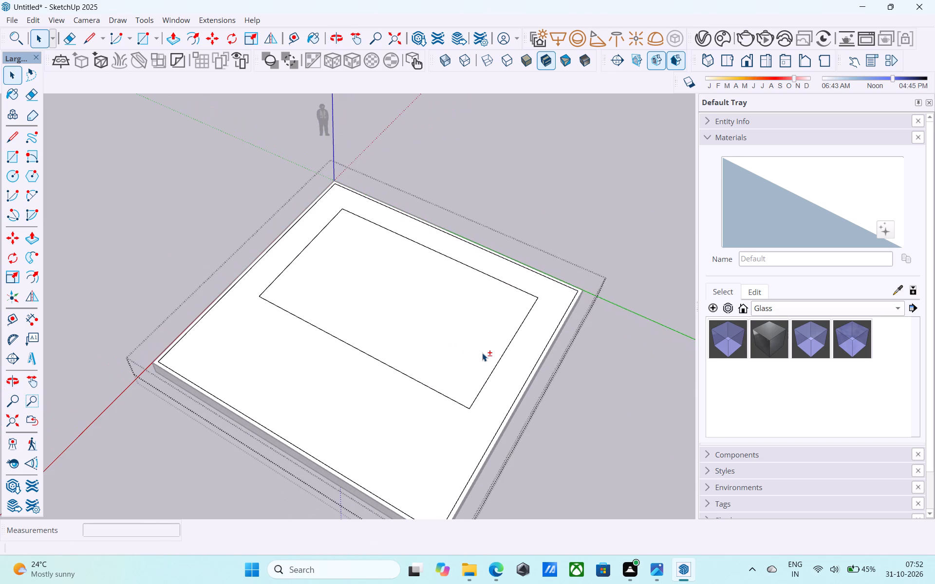
middle_drag(475, 343, 429, 340)
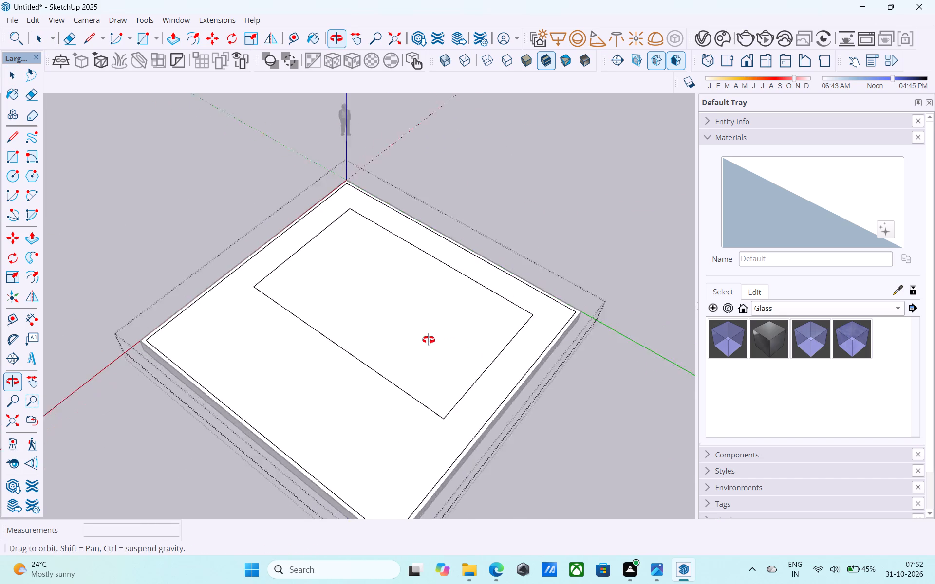
middle_drag(429, 340, 412, 340)
middle_drag(523, 365, 460, 354)
scroll(494, 331, down, 4)
middle_drag(494, 331, 428, 381)
scroll(491, 397, up, 5)
scroll(494, 394, down, 5)
middle_drag(468, 396, 462, 332)
scroll(482, 342, up, 5)
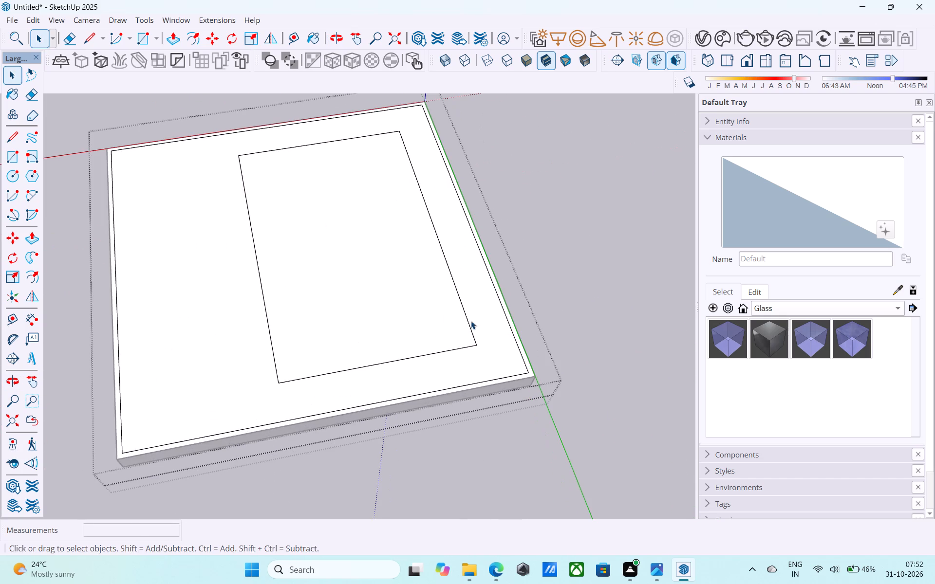
Offset the widened rectangle's outline inward by 6" to form its wall band.
shift+middle_drag(471, 321, 478, 329)
click(418, 349)
scroll(418, 349, up, 3)
key(f)
click(418, 349)
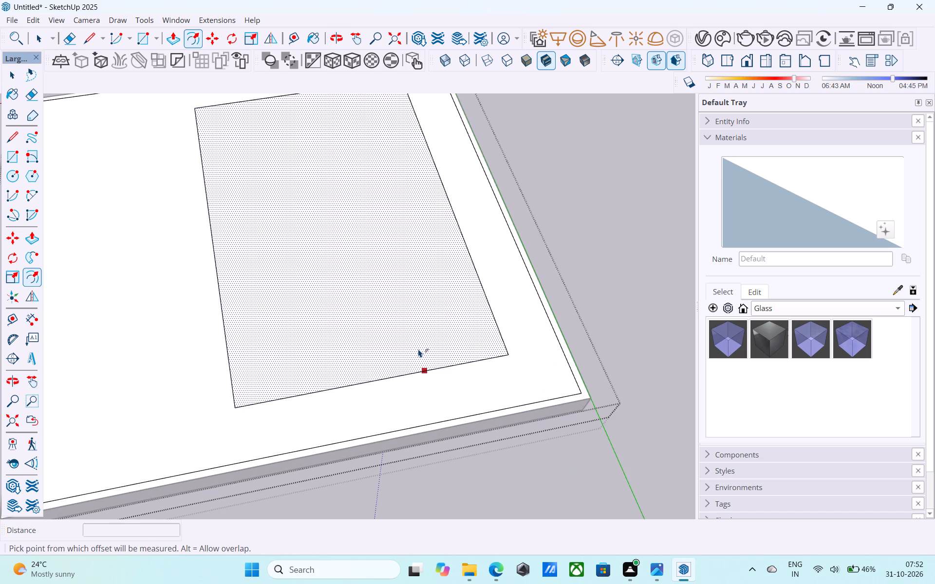
key(6)
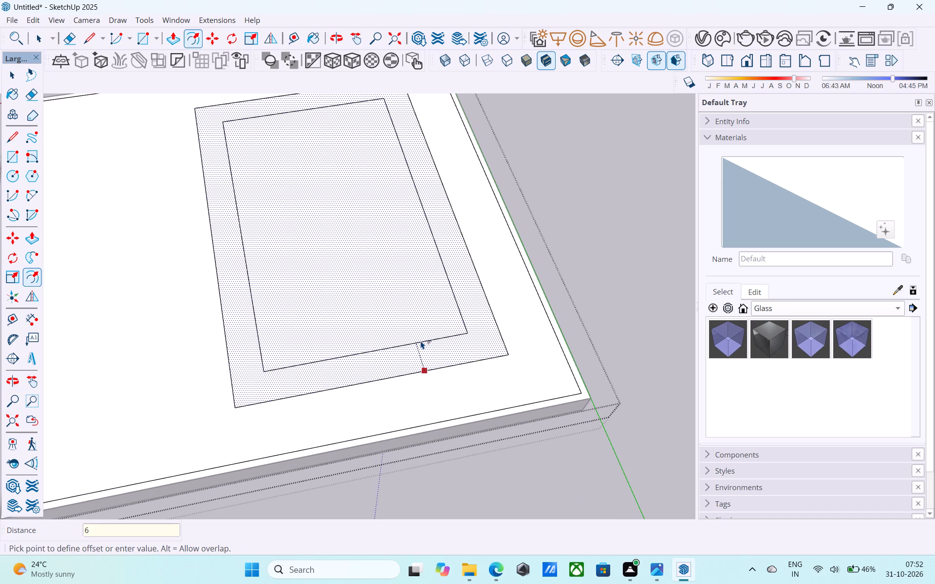
key(shift+quotedbl)
key(Return)
key(space)
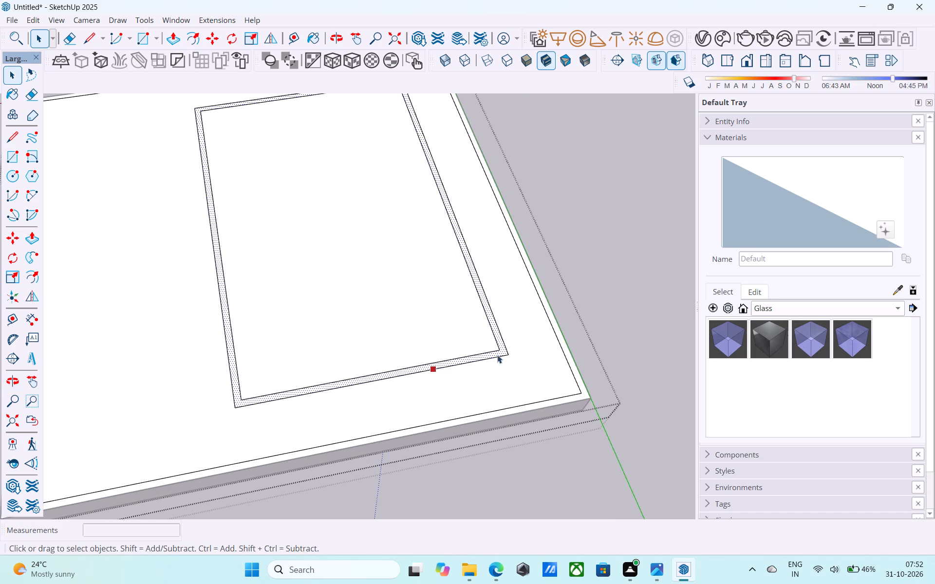
Select the new inner outline's long edge nearest the green axis.
click(494, 338)
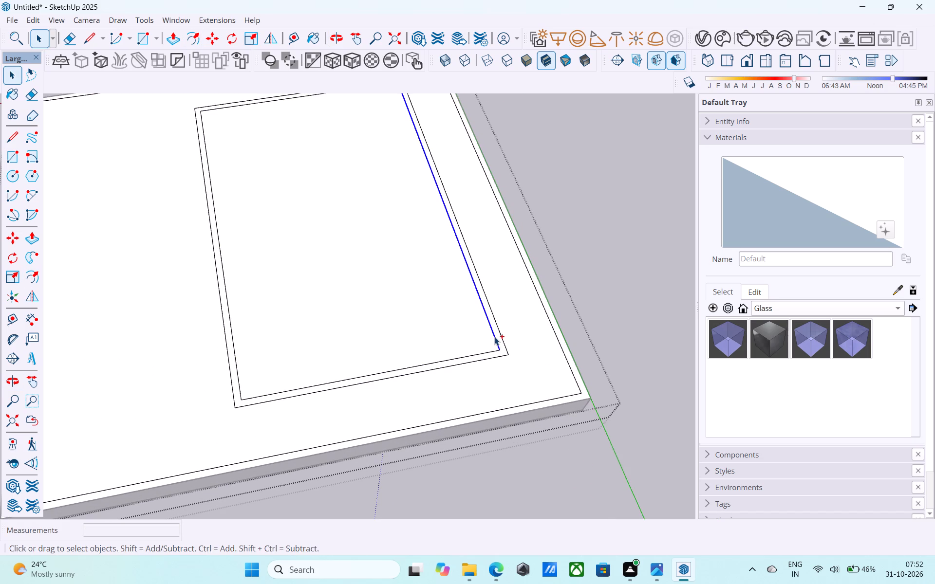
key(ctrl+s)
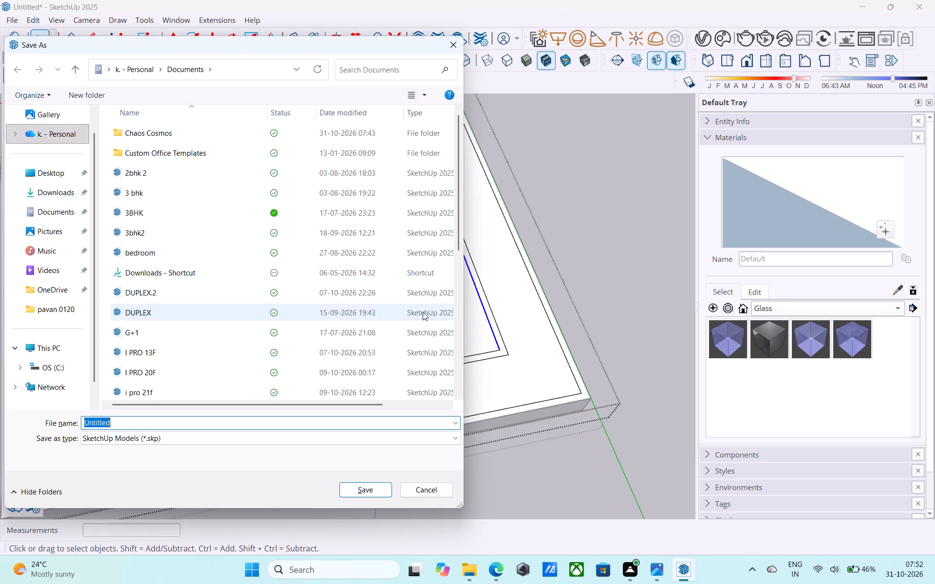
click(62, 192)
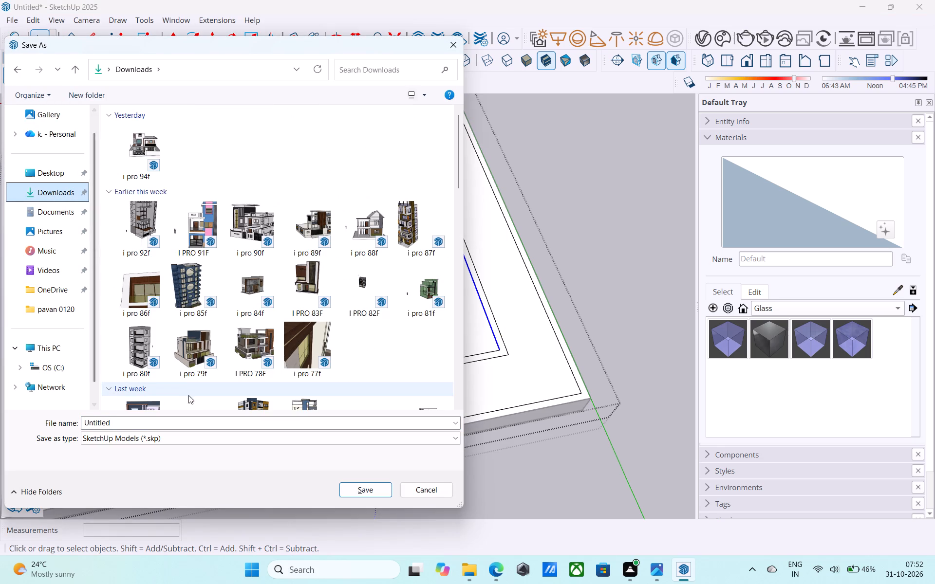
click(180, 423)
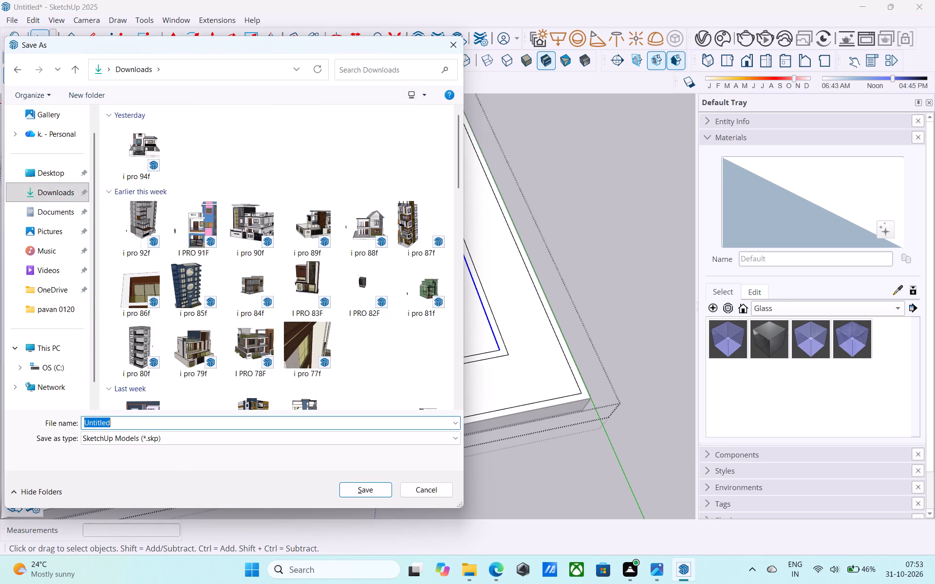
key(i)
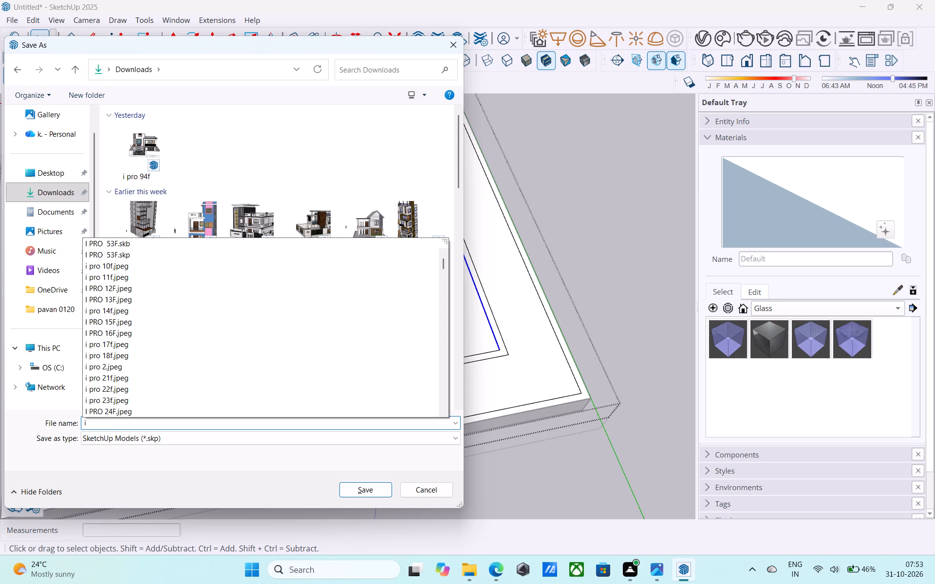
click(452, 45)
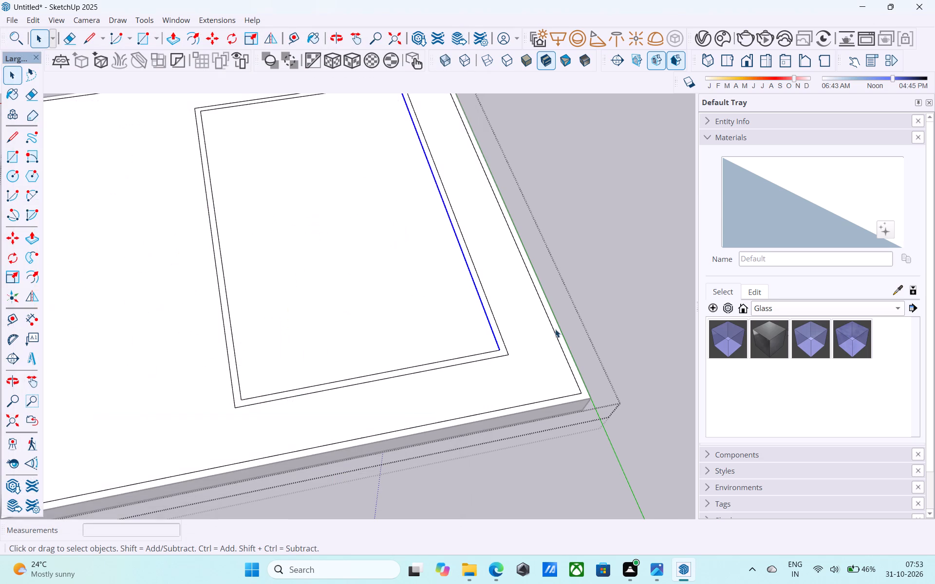
Switch to File Explorer and check the file names in the Downloads folder.
click(467, 575)
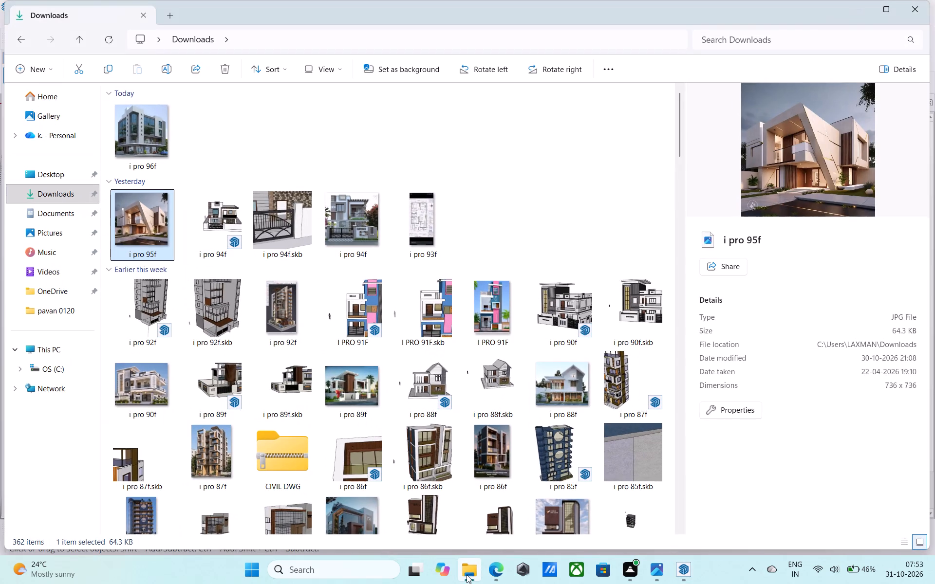
click(873, 5)
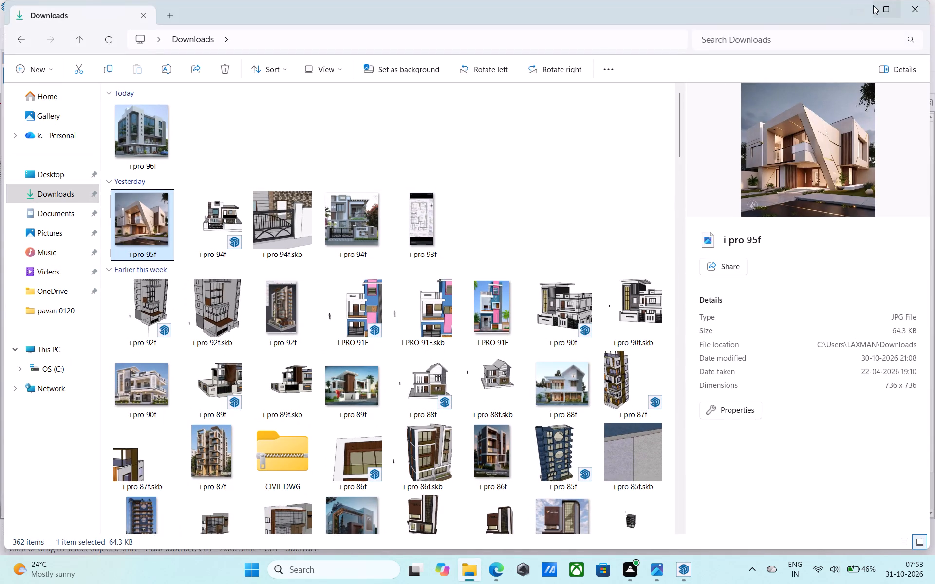
click(865, 4)
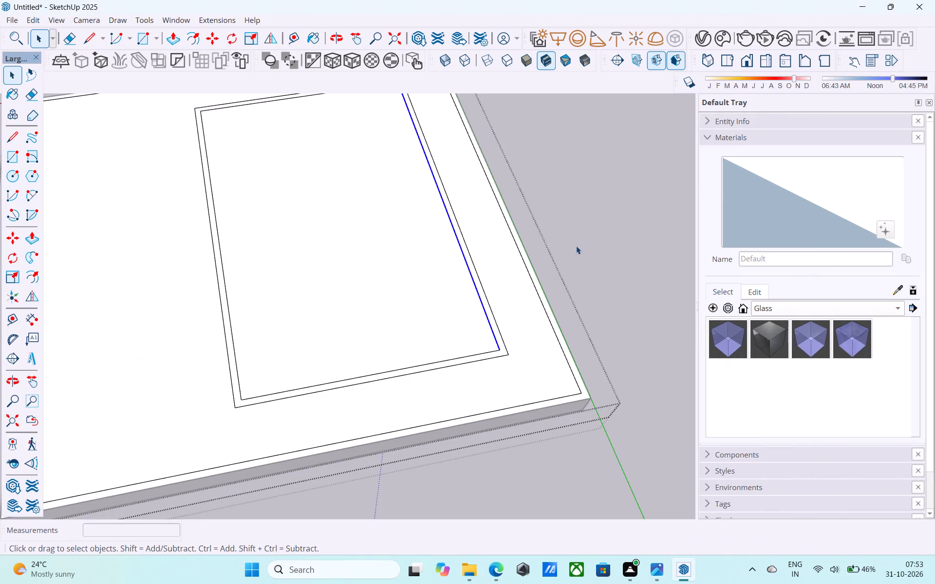
Copy the selected inner long edge 10' across the footprint, away from the green axis, as a dividing line.
shift+middle_drag(598, 229, 624, 236)
scroll(589, 258, down, 3)
middle_drag(533, 285, 543, 306)
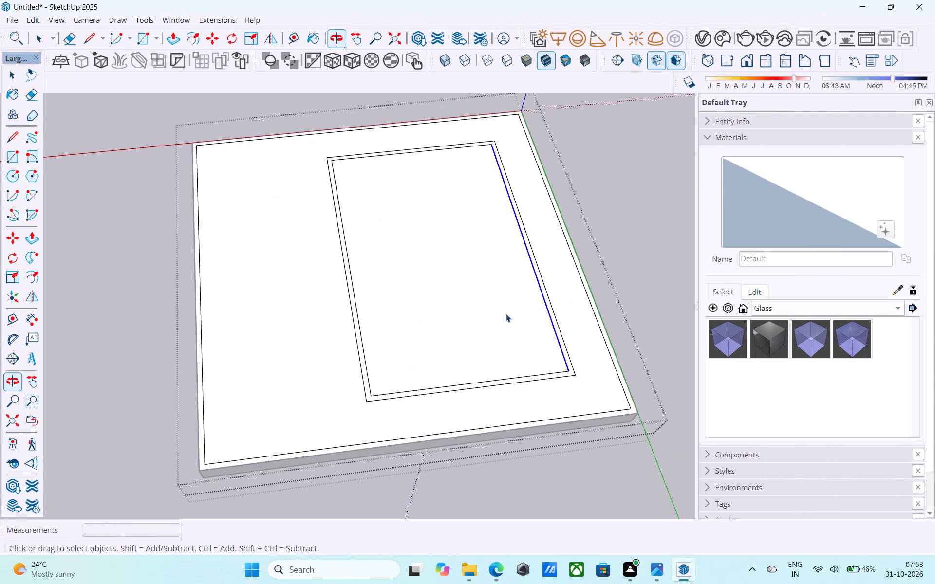
middle_drag(405, 299, 397, 293)
key(m)
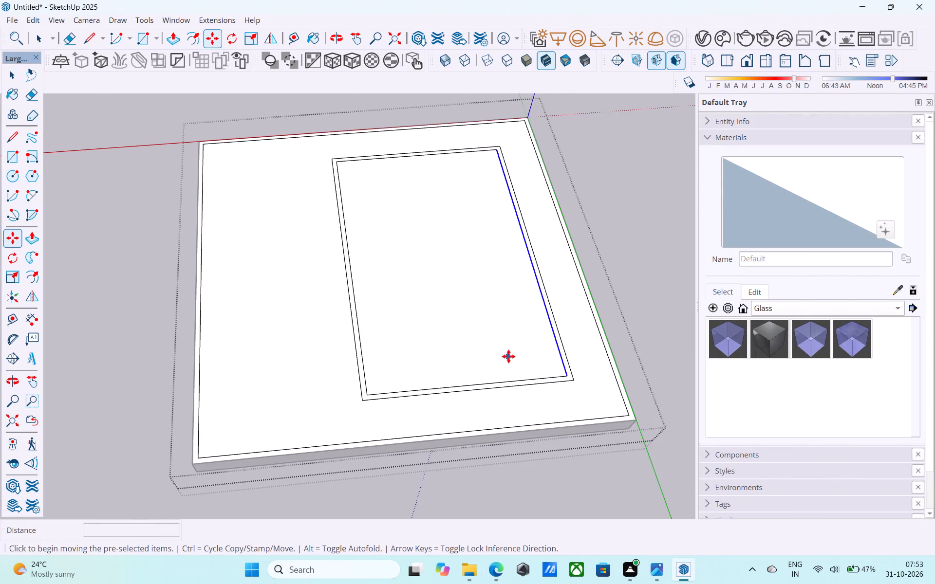
scroll(570, 375, up, 5)
click(566, 372)
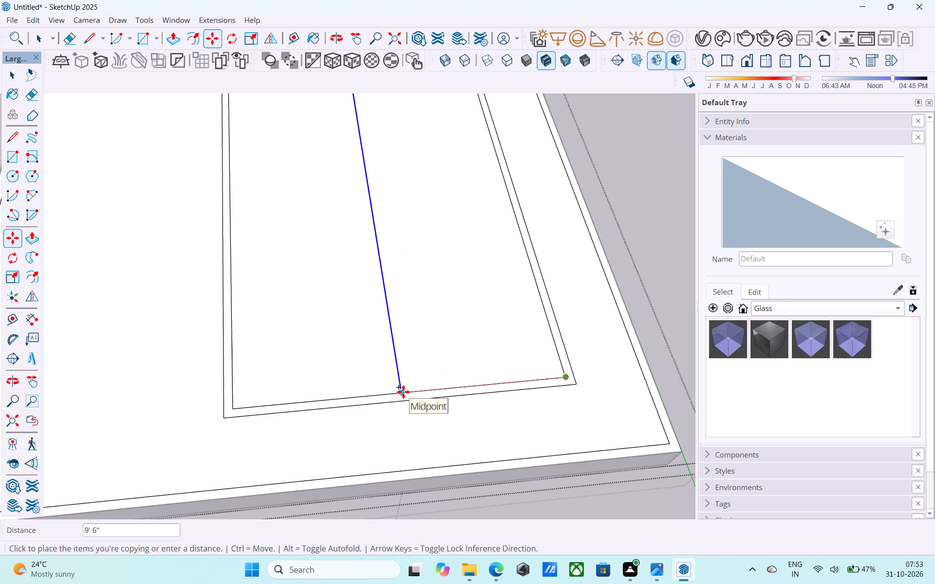
scroll(403, 392, down, 6)
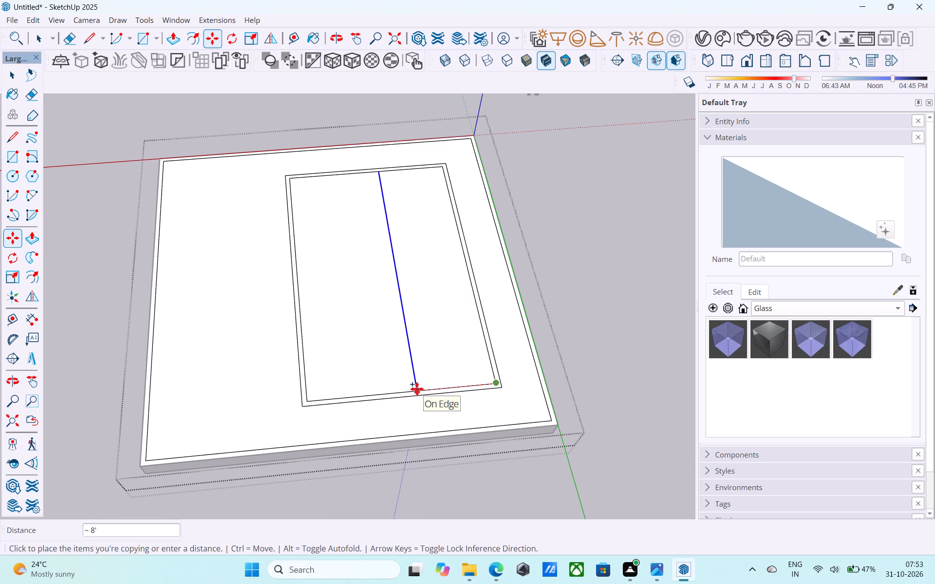
scroll(417, 389, up, 3)
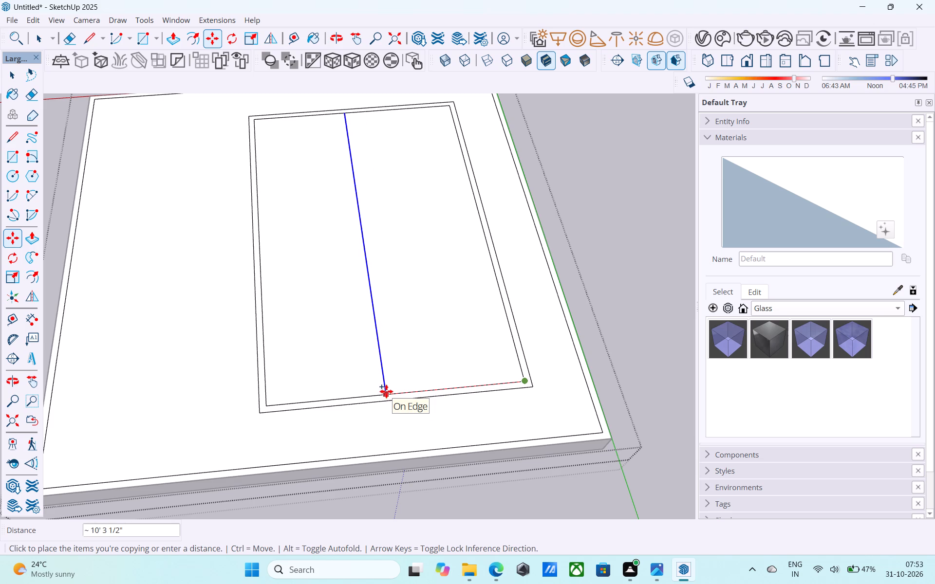
text(10')
key(Return)
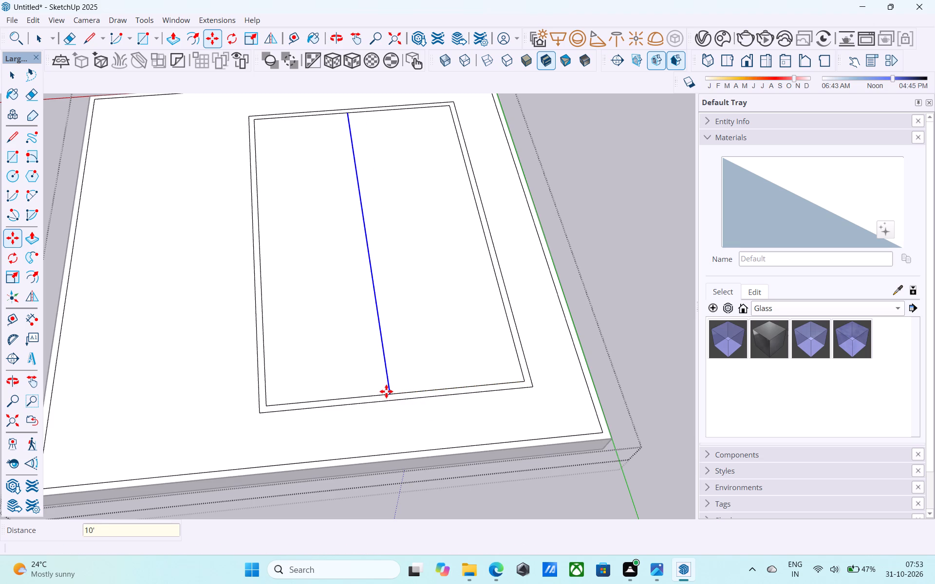
Examine the divided footprint on the slab from several angles.
scroll(386, 391, down, 7)
middle_drag(386, 397, 539, 349)
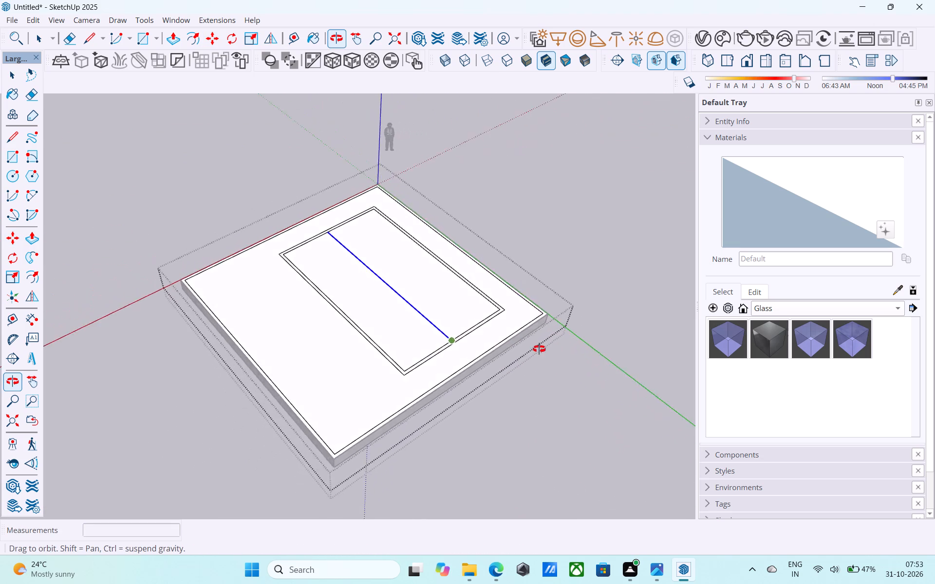
middle_drag(539, 349, 592, 318)
middle_drag(474, 349, 645, 366)
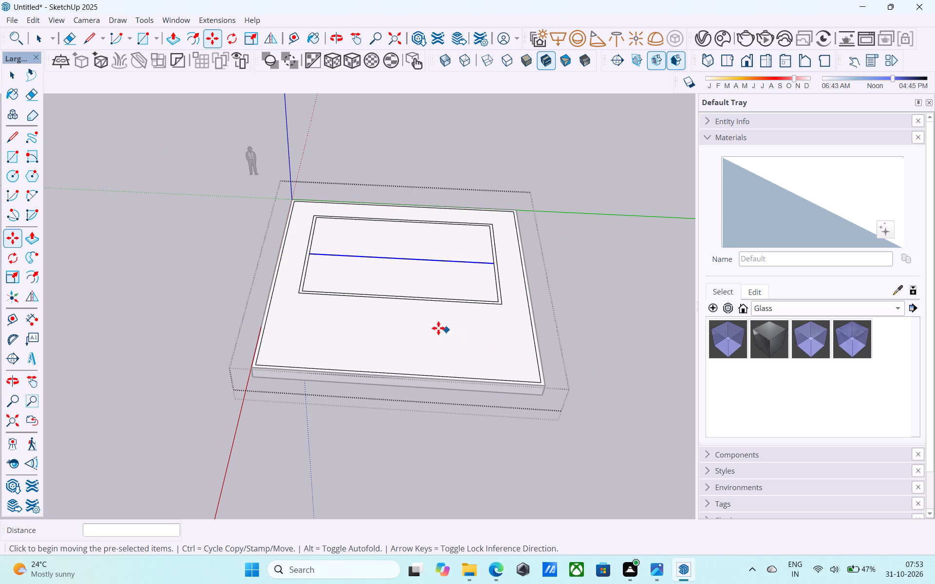
scroll(477, 223, up, 9)
scroll(455, 164, up, 1)
middle_drag(455, 164, 433, 169)
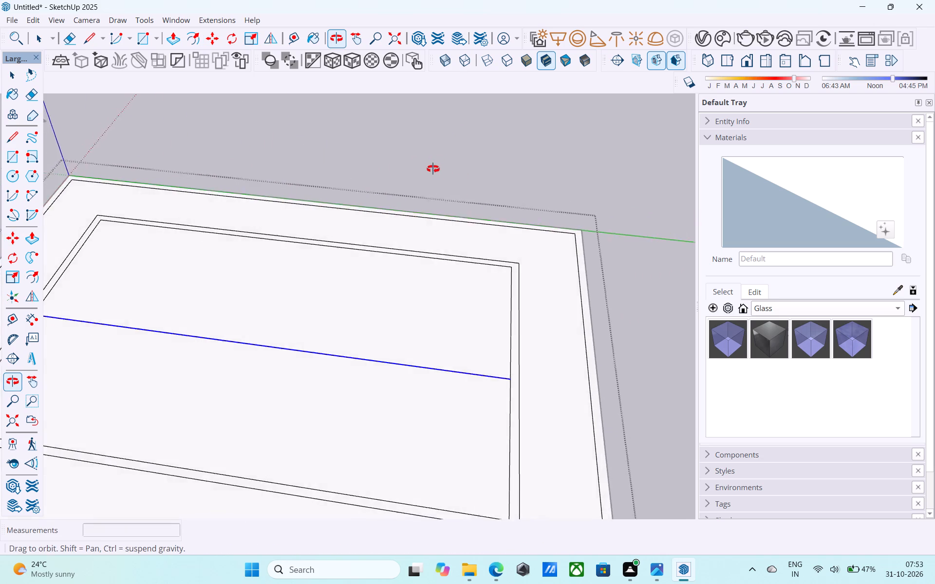
middle_drag(433, 169, 460, 172)
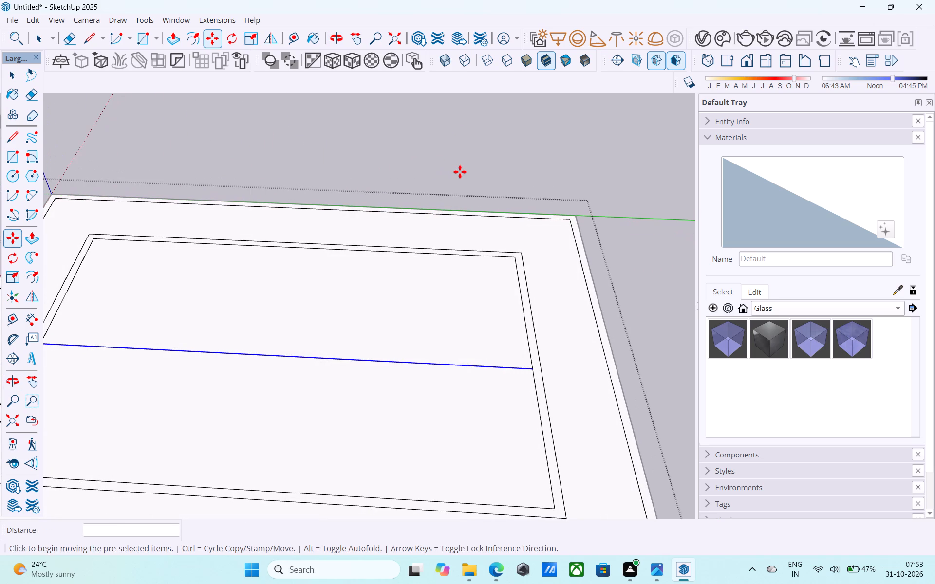
scroll(460, 172, down, 10)
middle_drag(452, 252, 463, 267)
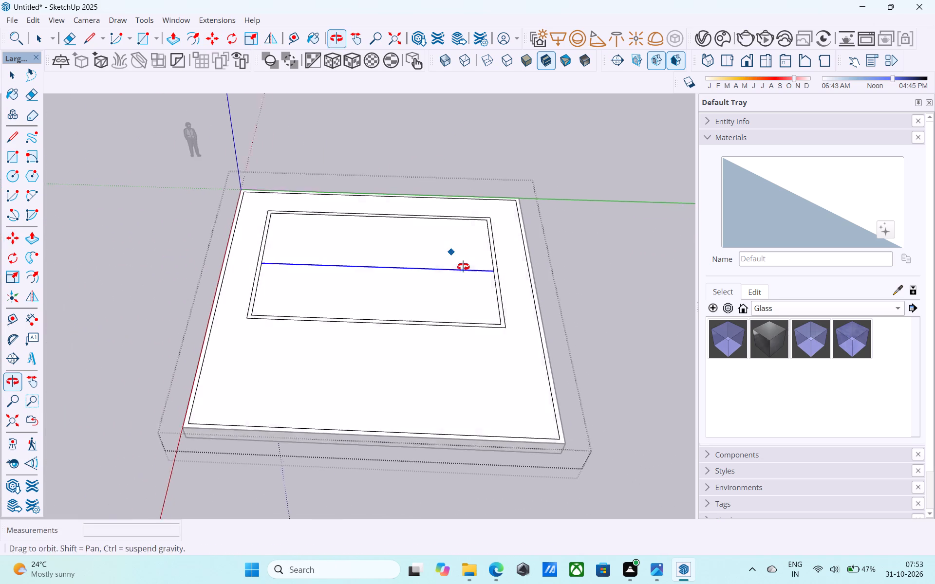
middle_drag(463, 267, 465, 270)
Copy the footprint's outer long edge farthest from the green axis 10' outward onto the open slab area.
key(space)
middle_drag(391, 328, 364, 328)
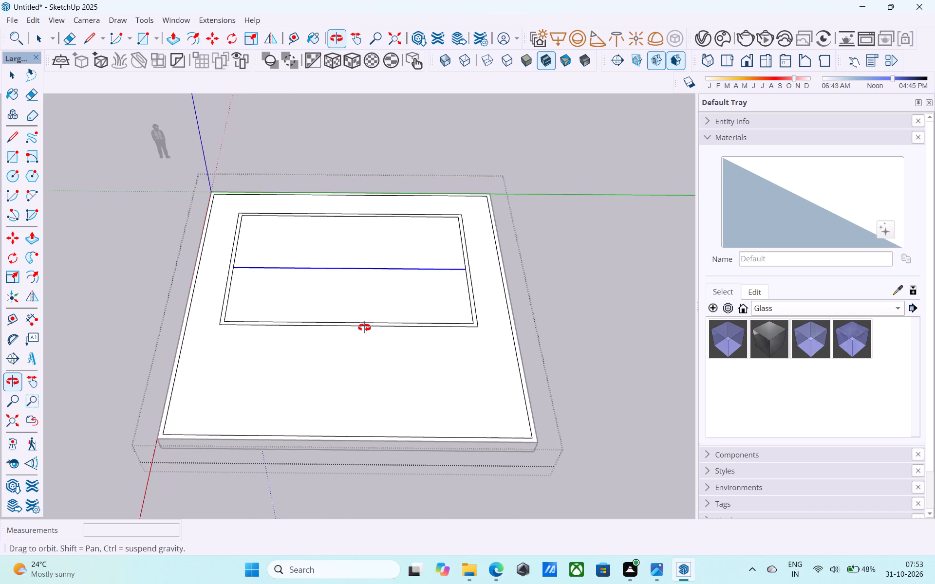
middle_drag(364, 328, 368, 330)
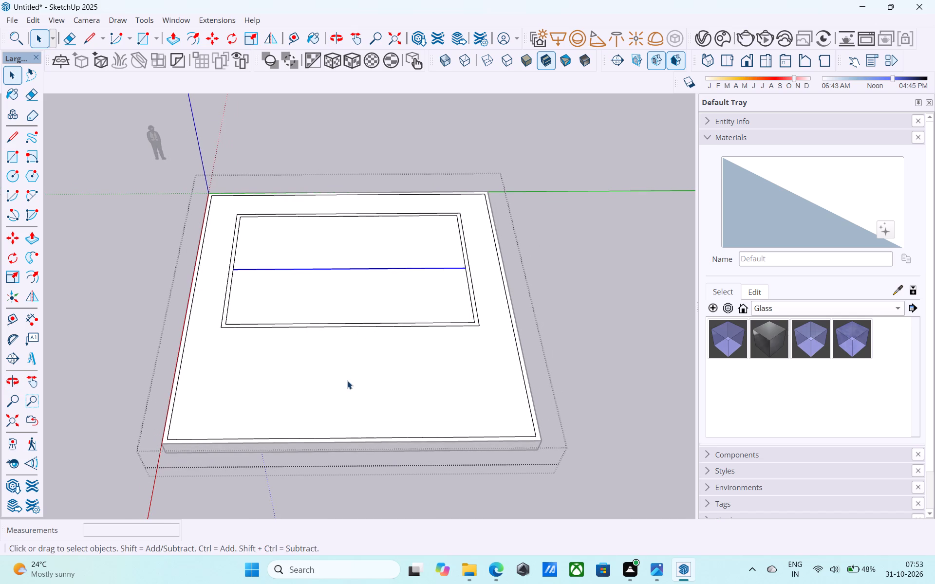
middle_drag(351, 378, 339, 354)
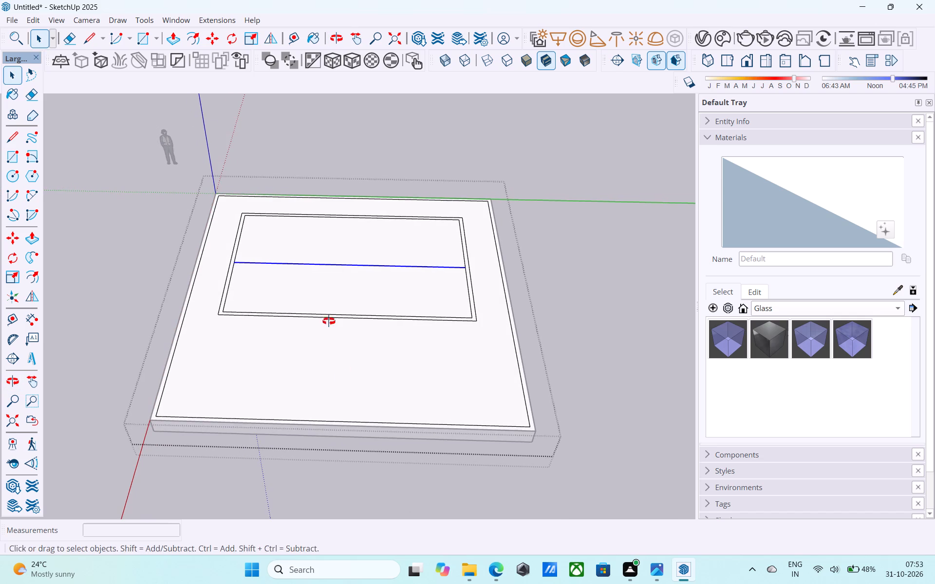
middle_drag(329, 322, 321, 325)
scroll(224, 330, up, 7)
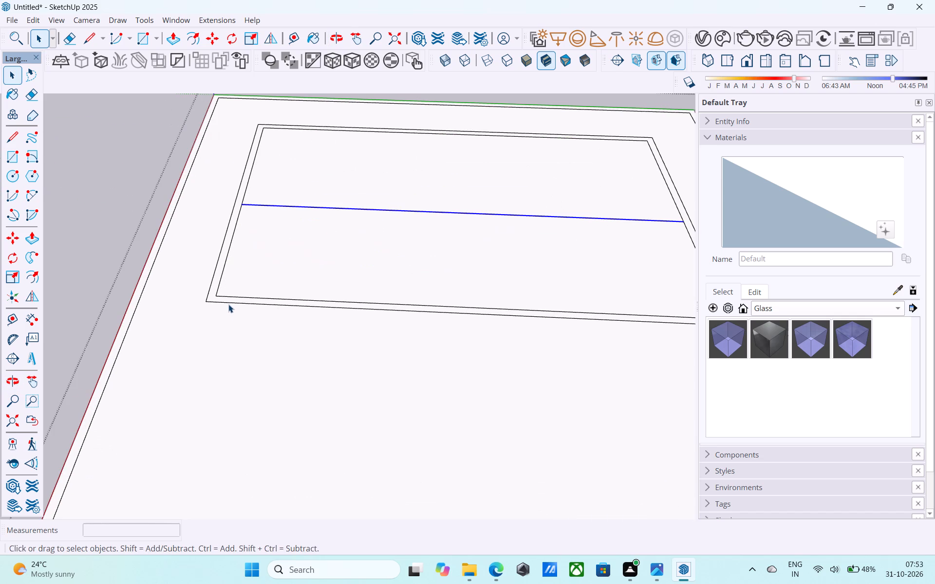
click(228, 304)
key(m)
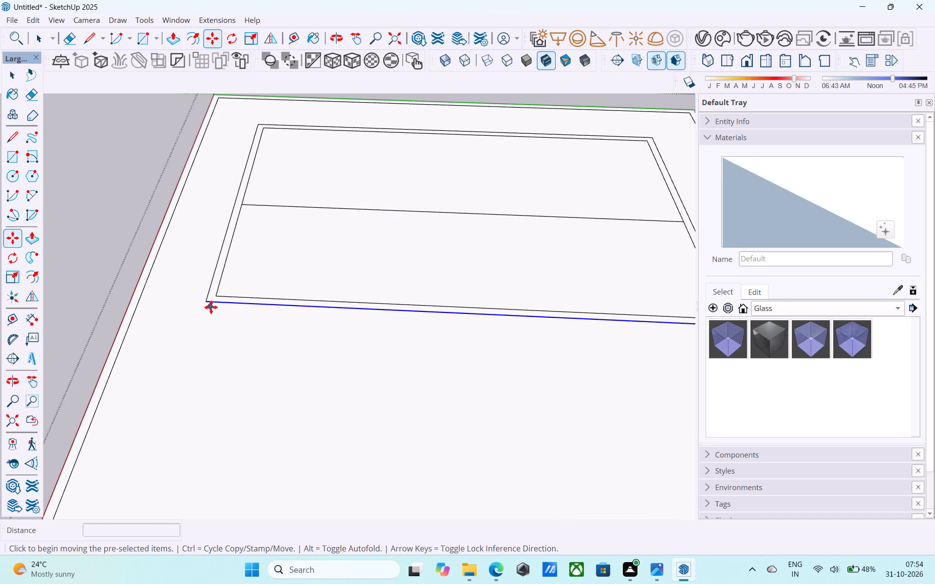
click(204, 300)
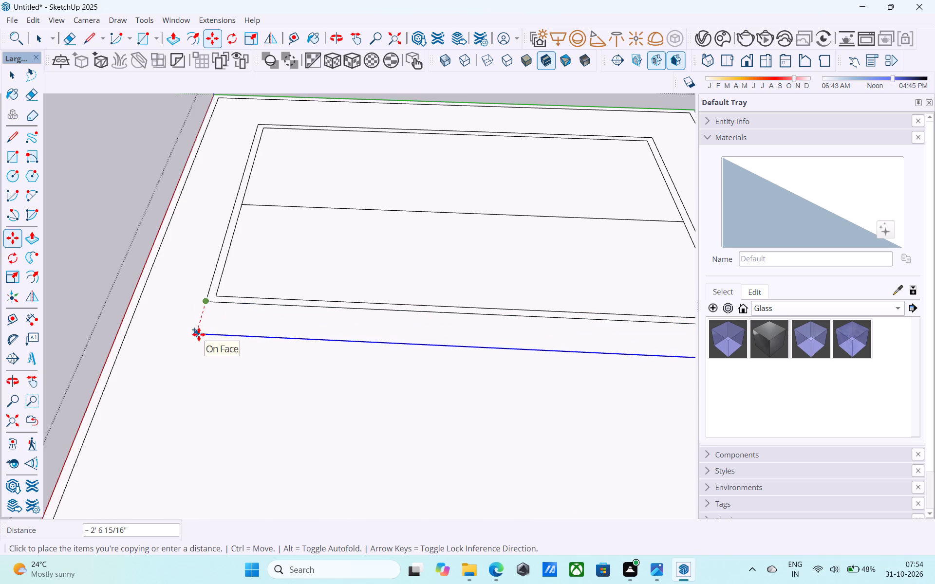
text(10')
key(Return)
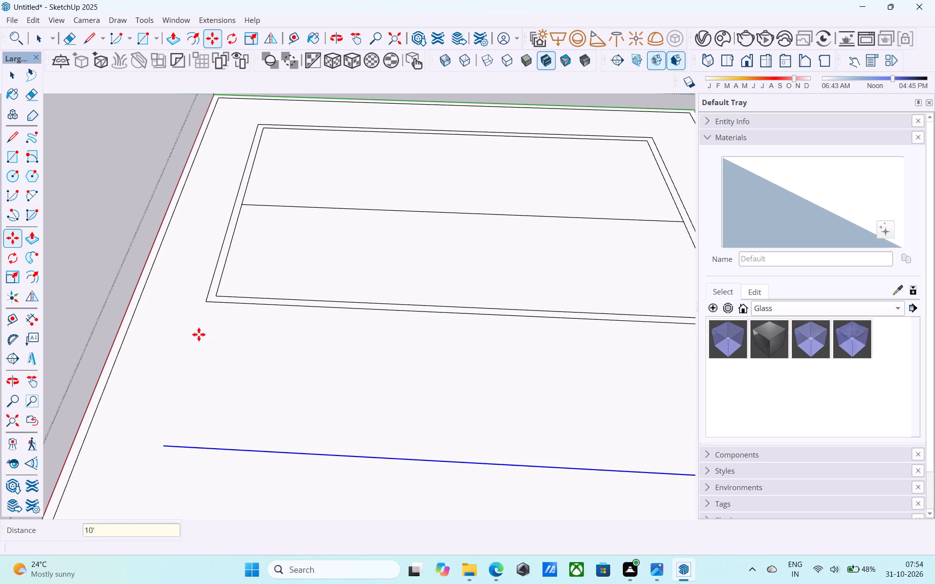
Set the copied outer edge's distance from the footprint to 8'.
scroll(203, 329, down, 6)
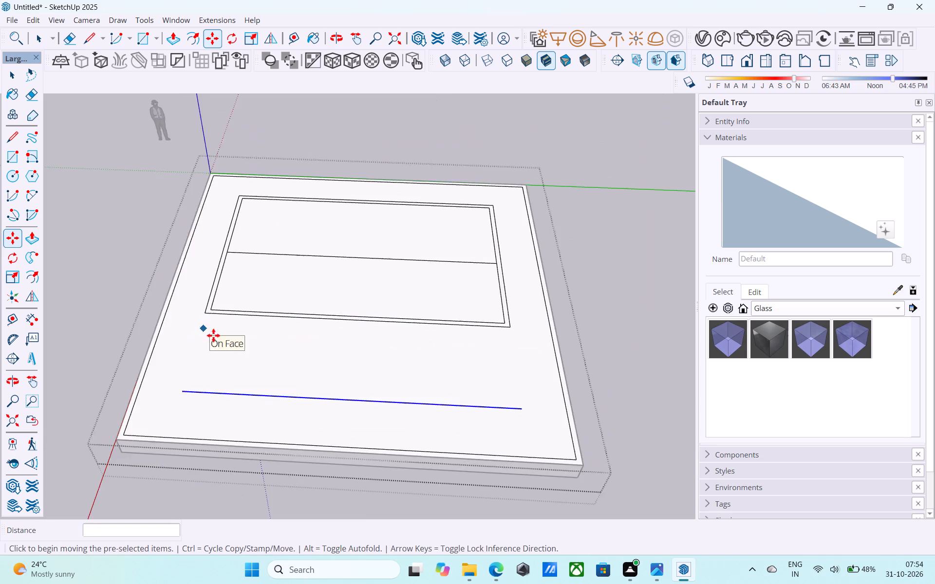
scroll(228, 345, down, 4)
middle_drag(246, 354, 141, 341)
scroll(178, 320, up, 2)
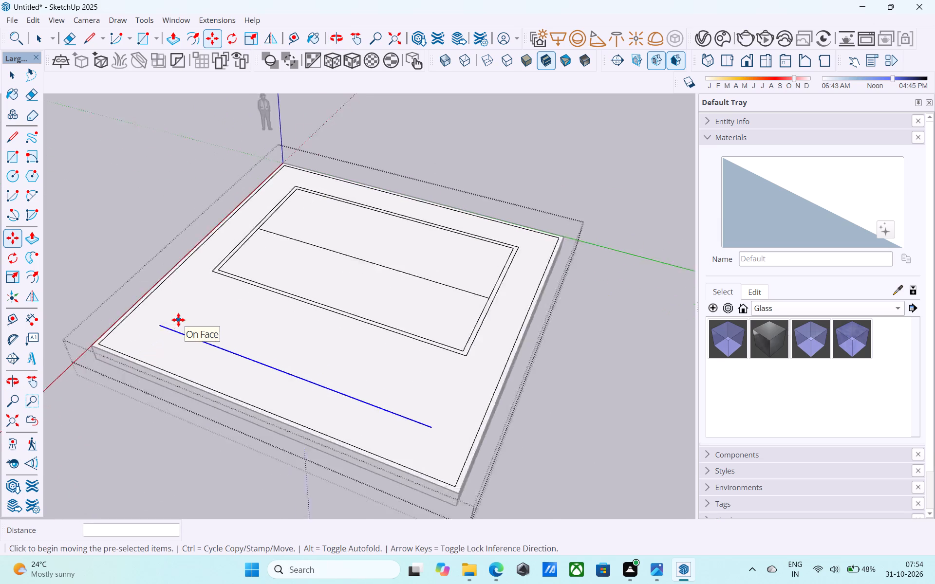
scroll(178, 320, up, 3)
text(8')
key(Return)
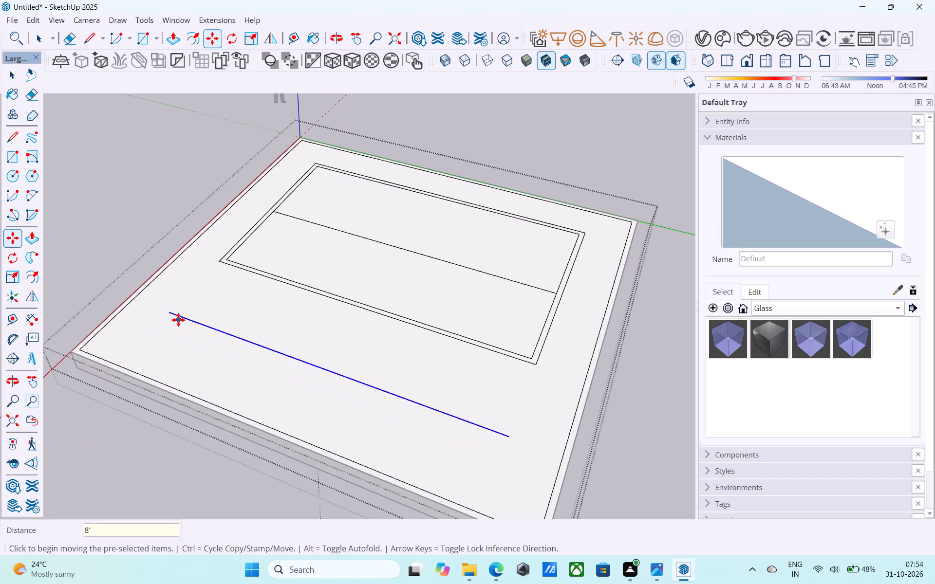
Draw two parallel lines from the footprint's outer and inner corners near the red axis to the copied edge, the inner one 8' 6" long.
key(l)
middle_drag(208, 310, 365, 315)
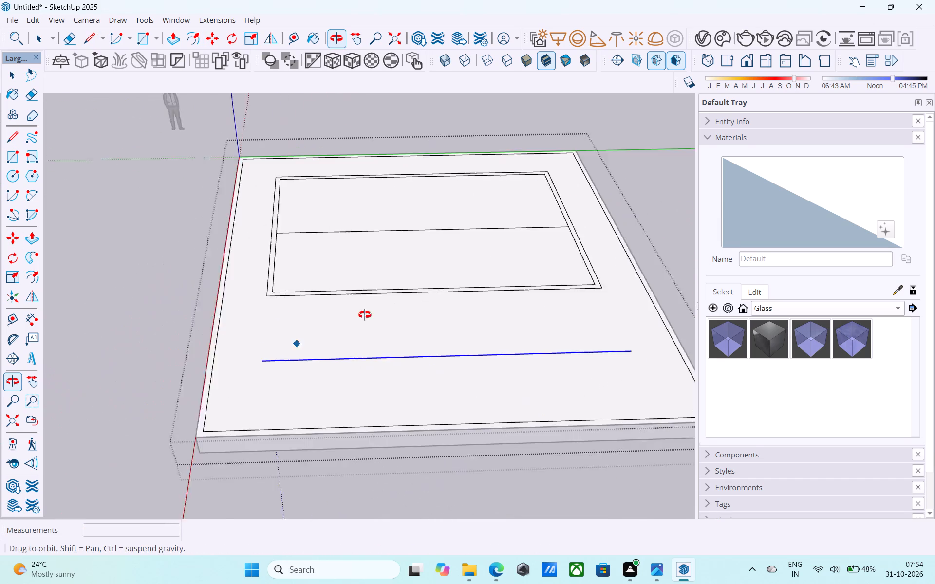
middle_drag(365, 315, 373, 317)
click(286, 306)
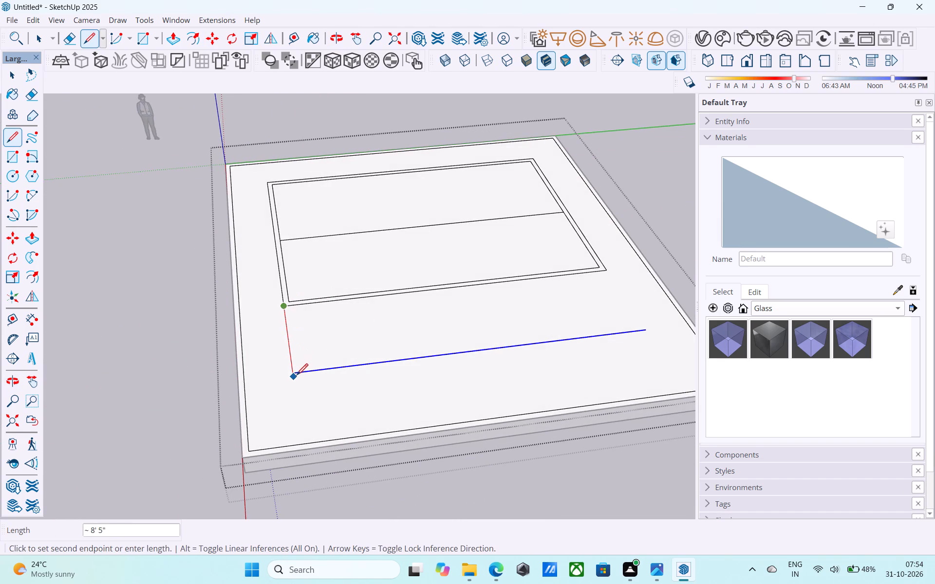
click(297, 375)
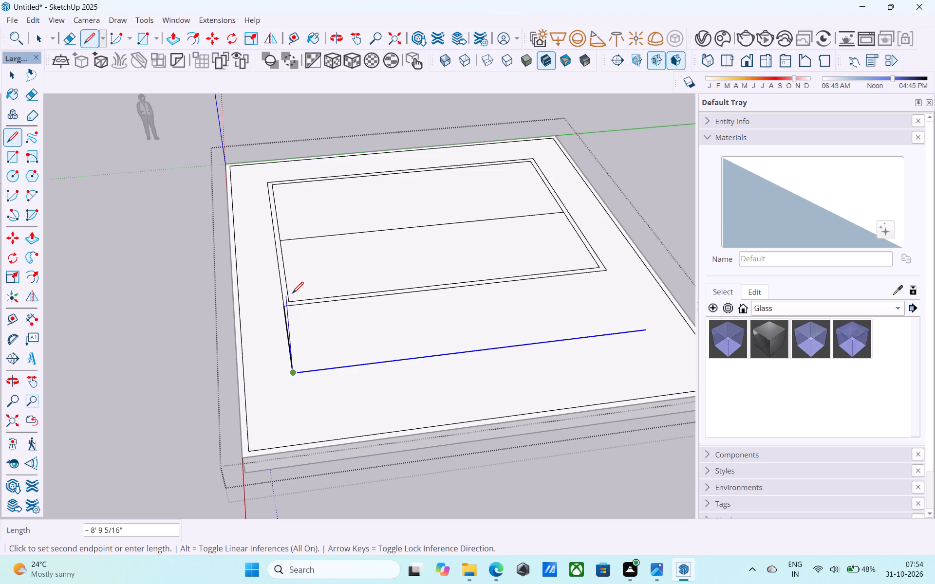
key(l)
click(288, 299)
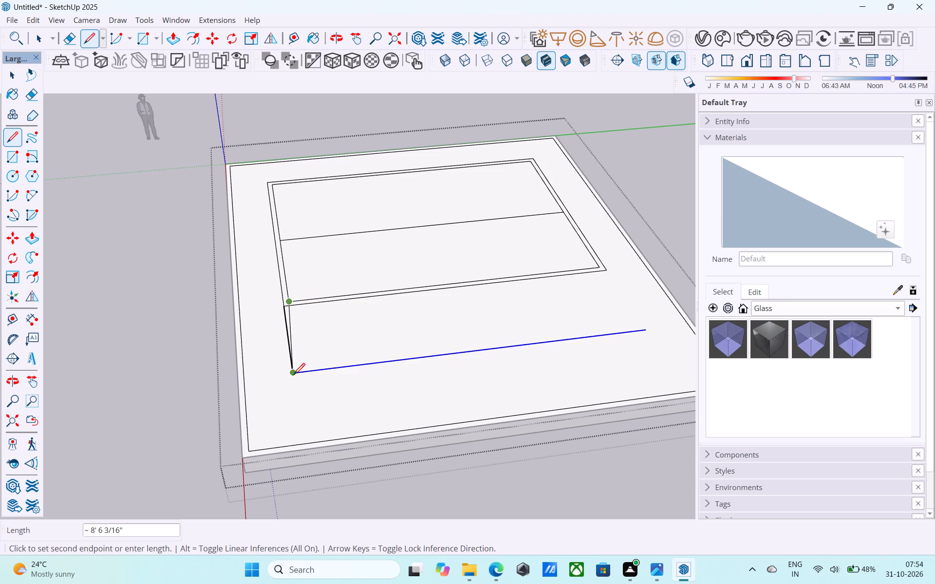
click(300, 372)
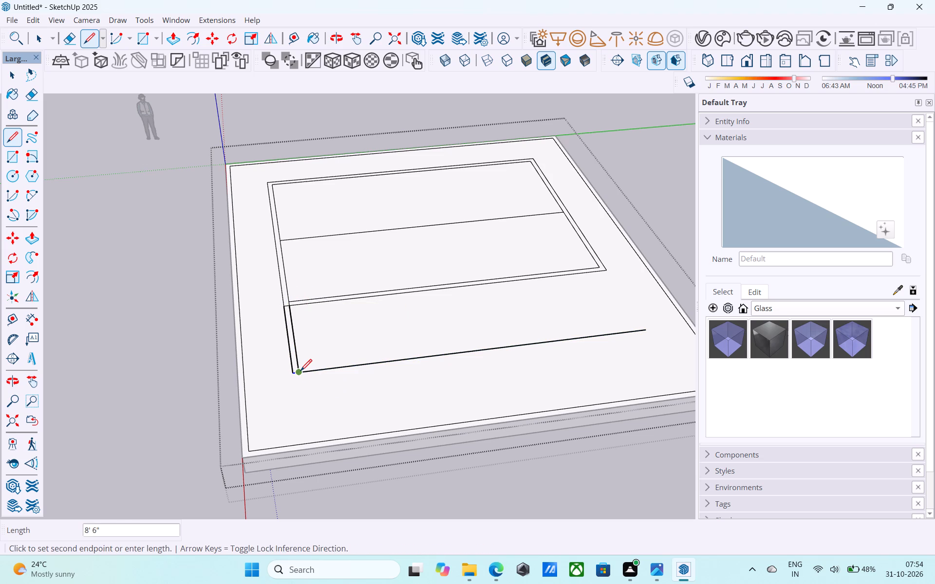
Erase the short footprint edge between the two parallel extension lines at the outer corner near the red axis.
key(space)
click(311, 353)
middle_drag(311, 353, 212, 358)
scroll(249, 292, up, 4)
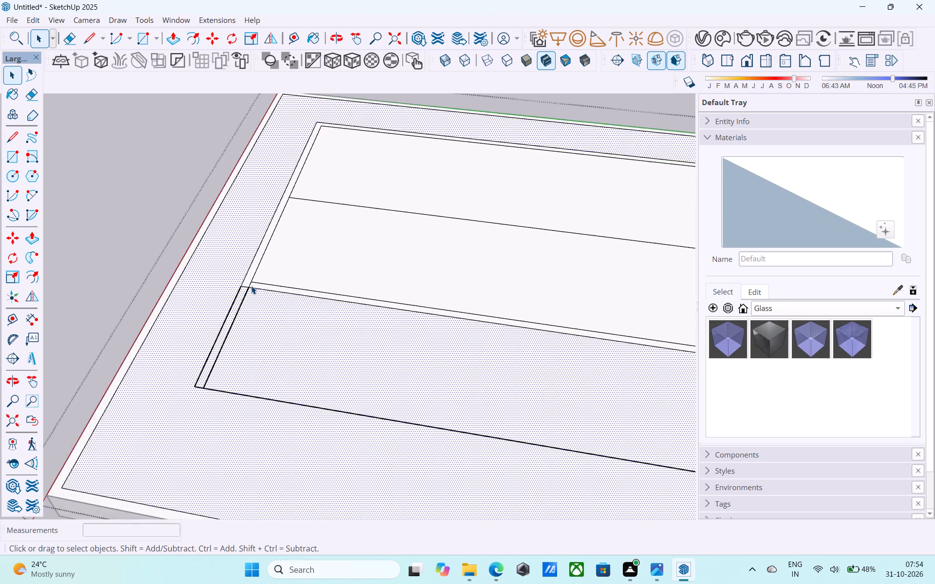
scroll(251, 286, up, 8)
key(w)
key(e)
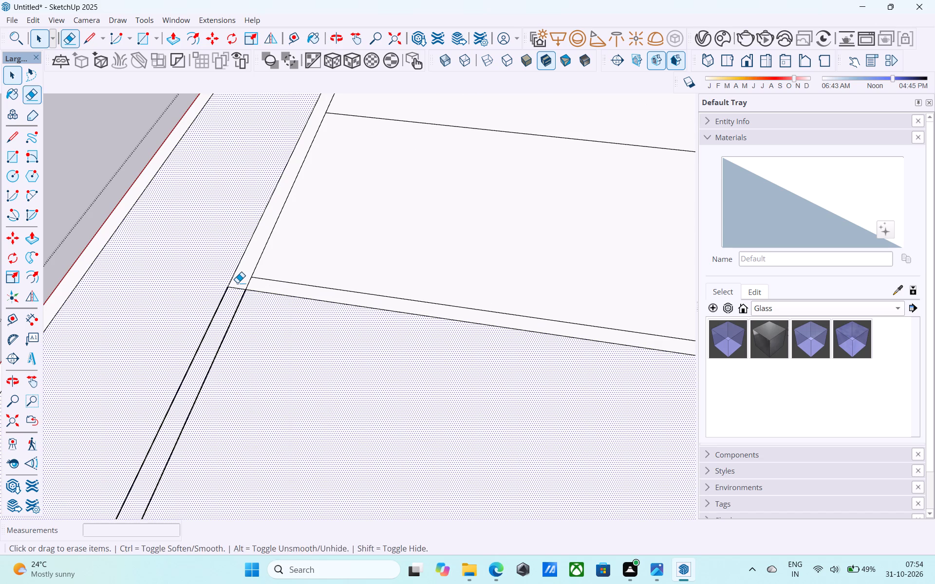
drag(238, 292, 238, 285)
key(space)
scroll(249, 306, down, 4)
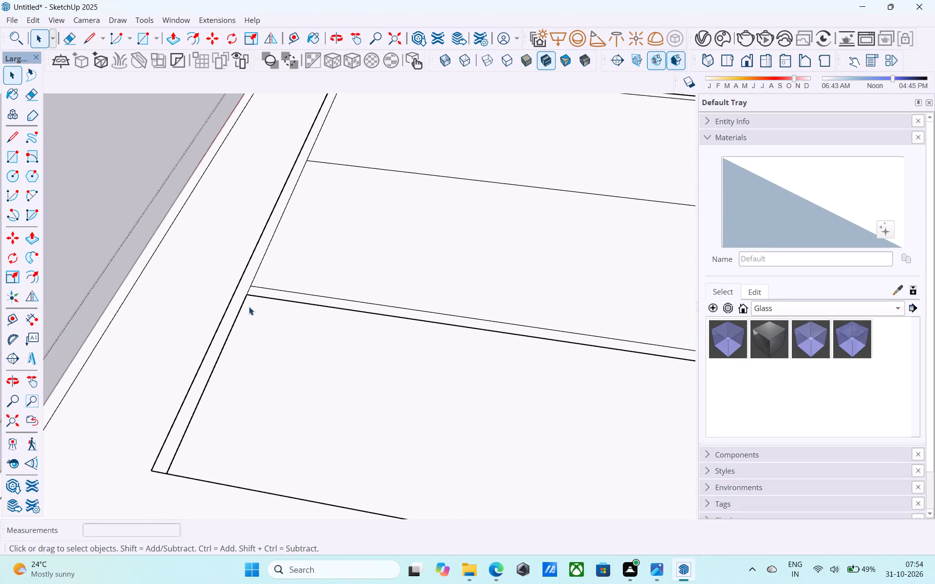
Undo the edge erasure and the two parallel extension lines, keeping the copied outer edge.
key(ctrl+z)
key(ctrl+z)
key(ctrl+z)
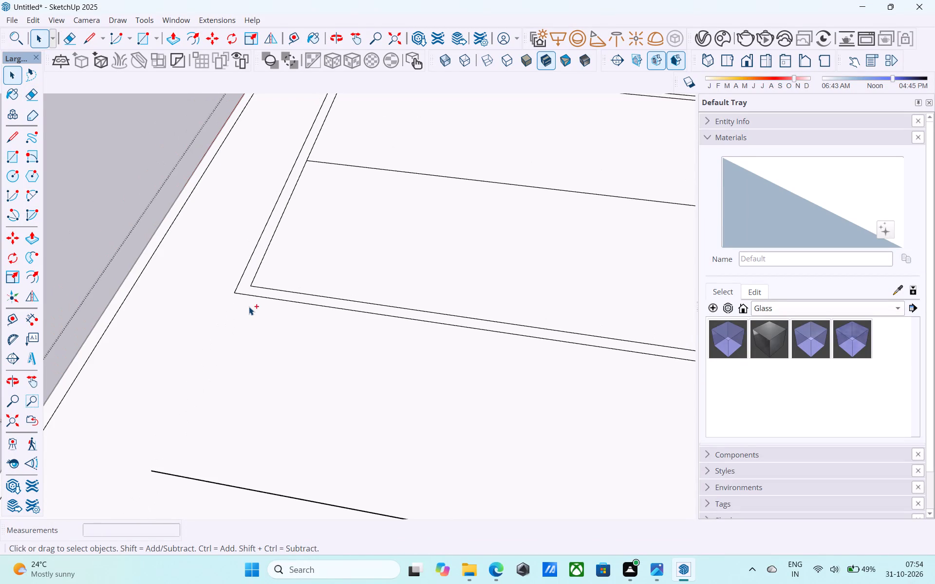
Examine the footprint and the copied outer edge on the slab from several angles.
middle_drag(247, 308, 273, 300)
scroll(275, 293, down, 14)
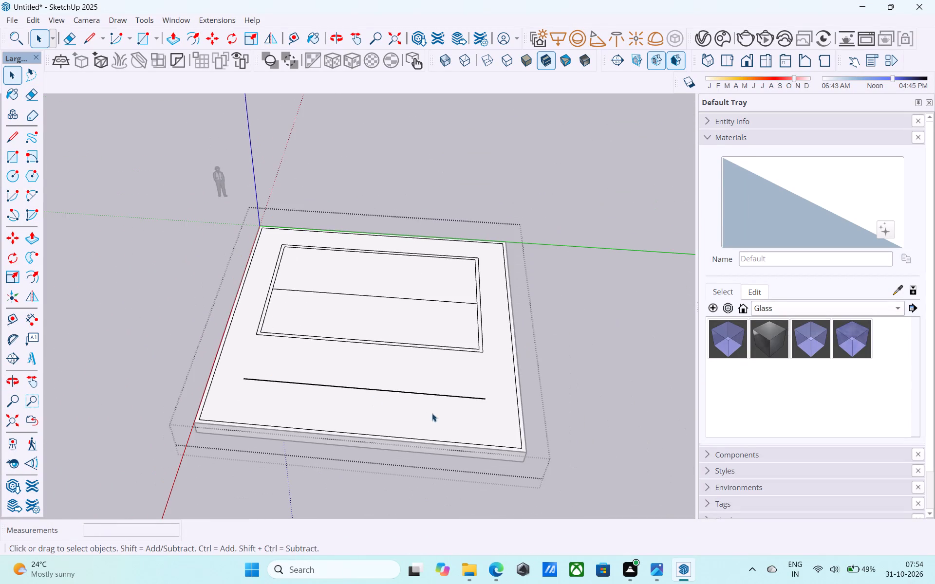
scroll(455, 401, up, 6)
scroll(316, 401, down, 5)
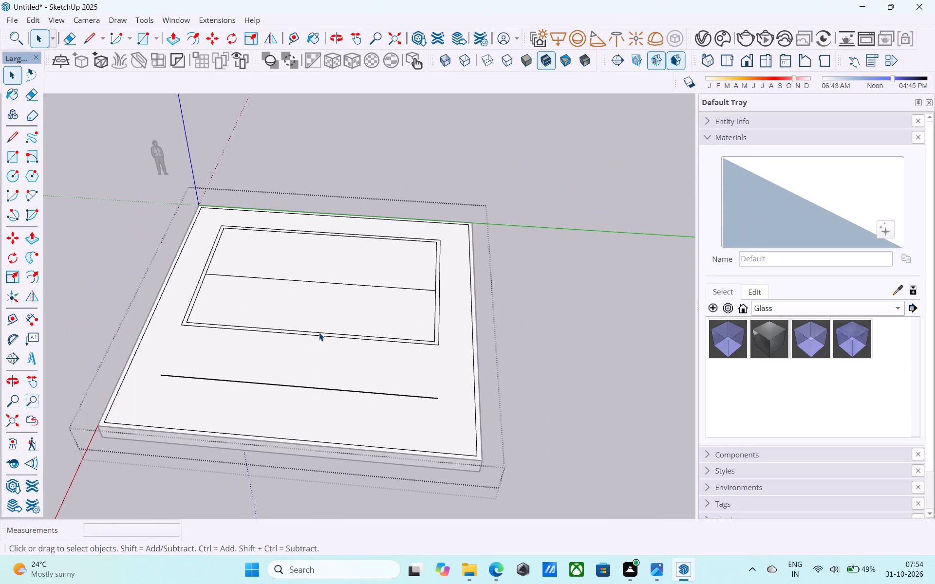
scroll(320, 335, down, 3)
middle_drag(320, 337, 373, 351)
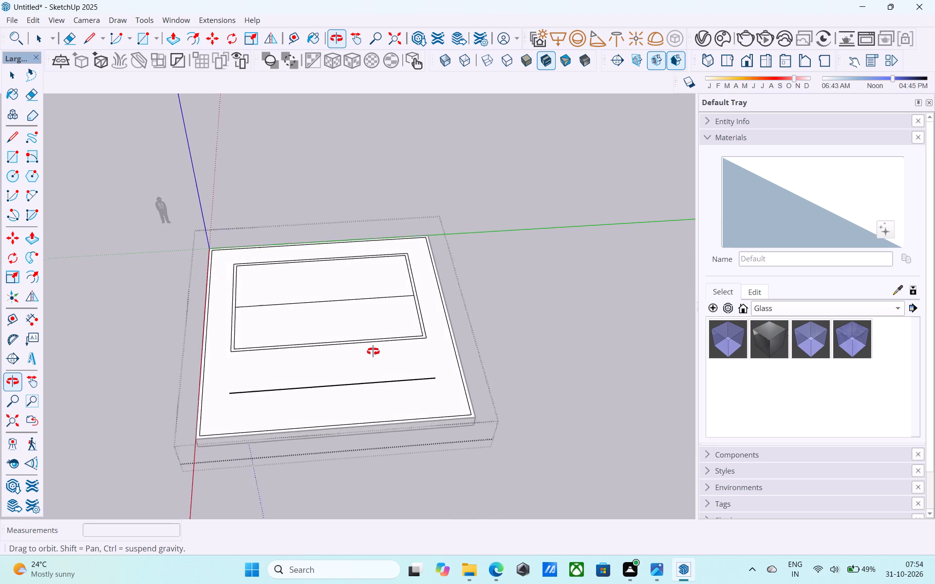
middle_drag(373, 351, 407, 355)
middle_drag(273, 361, 252, 346)
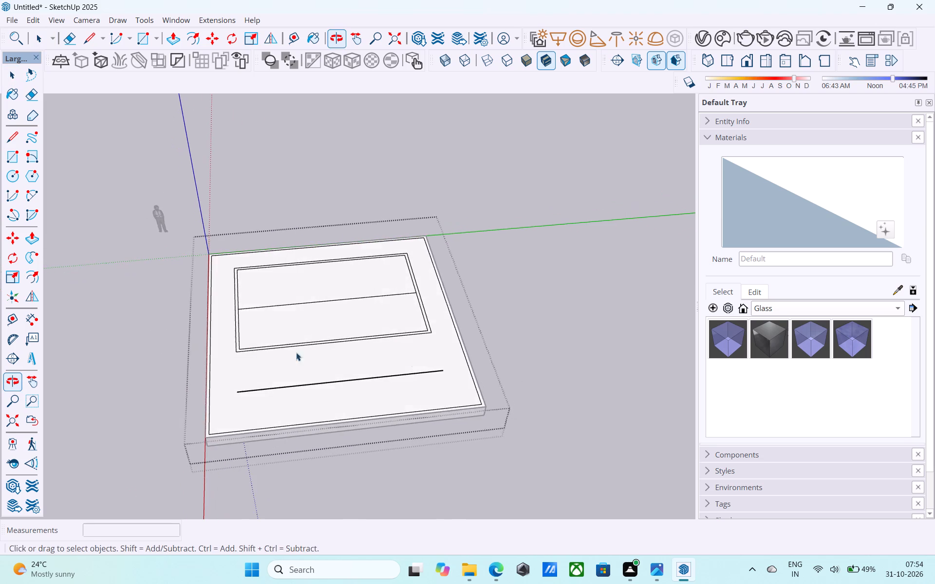
scroll(449, 355, down, 3)
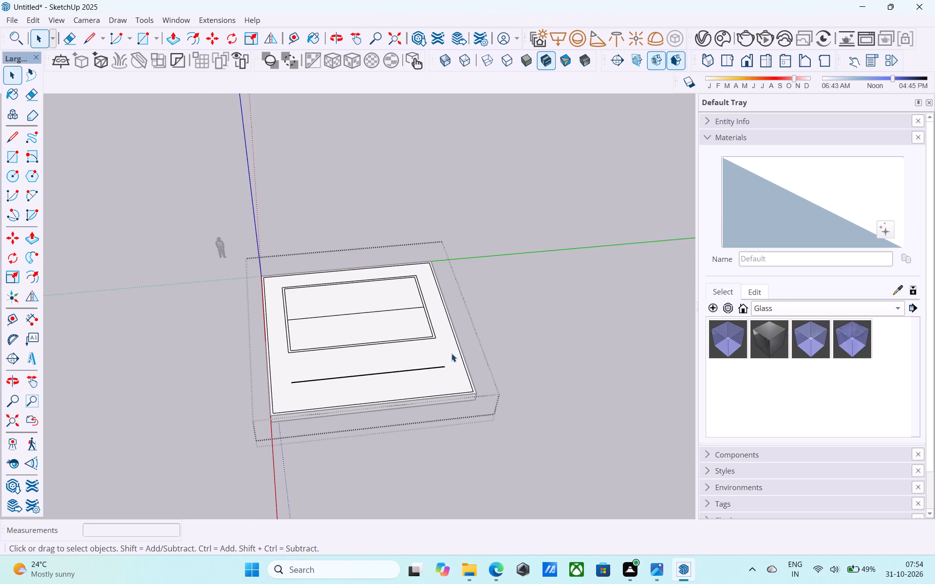
middle_drag(451, 353, 442, 350)
scroll(442, 350, down, 5)
middle_drag(438, 362, 418, 349)
middle_drag(415, 351, 406, 358)
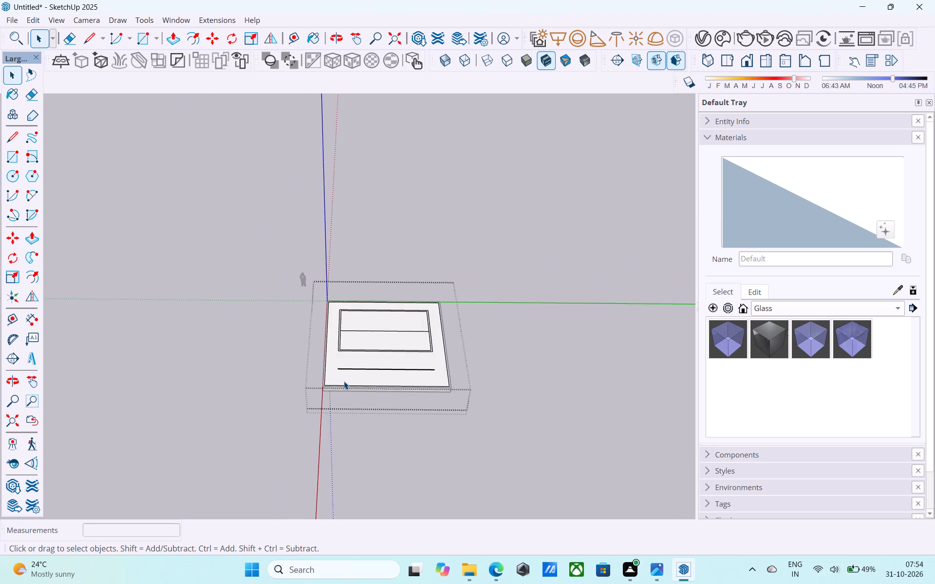
scroll(345, 376, up, 5)
middle_drag(345, 376, 339, 361)
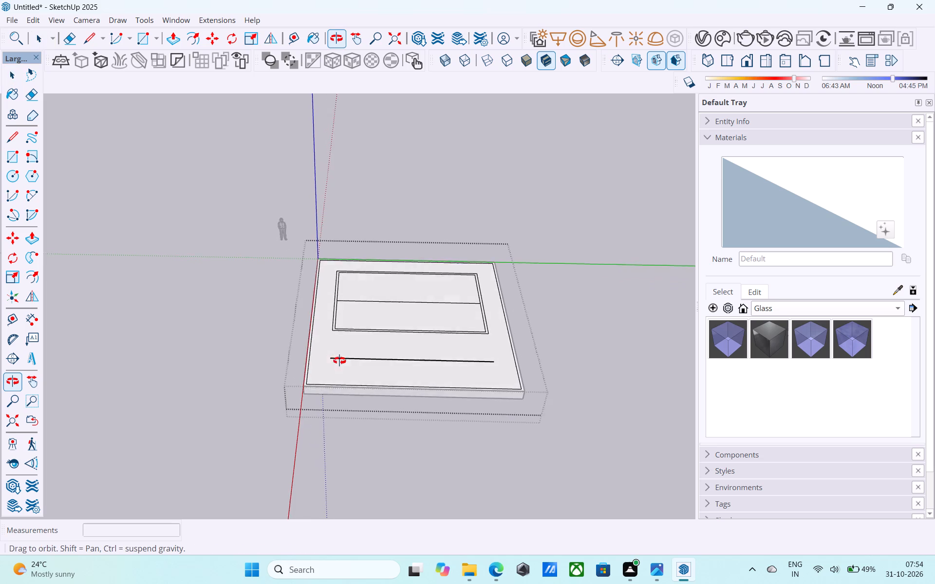
middle_drag(339, 361, 375, 378)
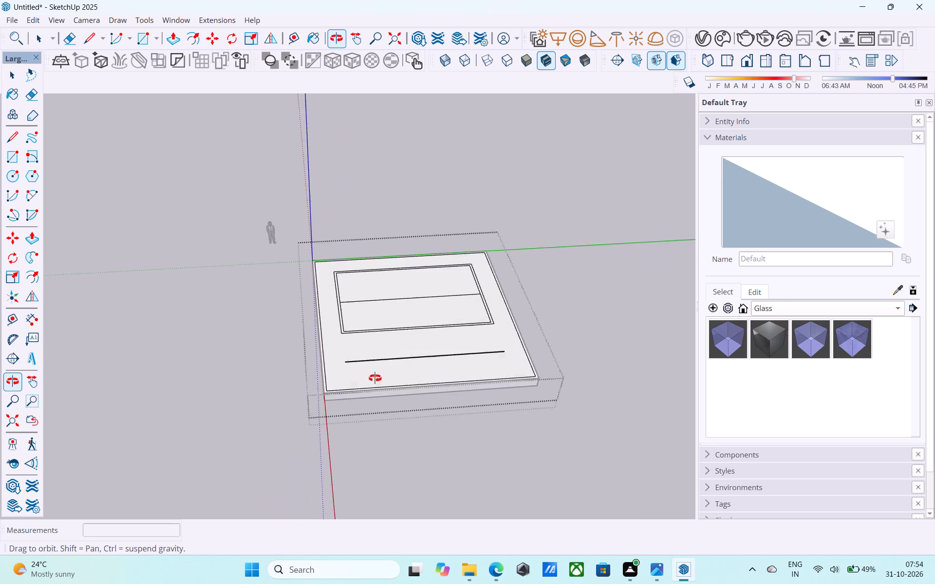
middle_drag(375, 378, 379, 391)
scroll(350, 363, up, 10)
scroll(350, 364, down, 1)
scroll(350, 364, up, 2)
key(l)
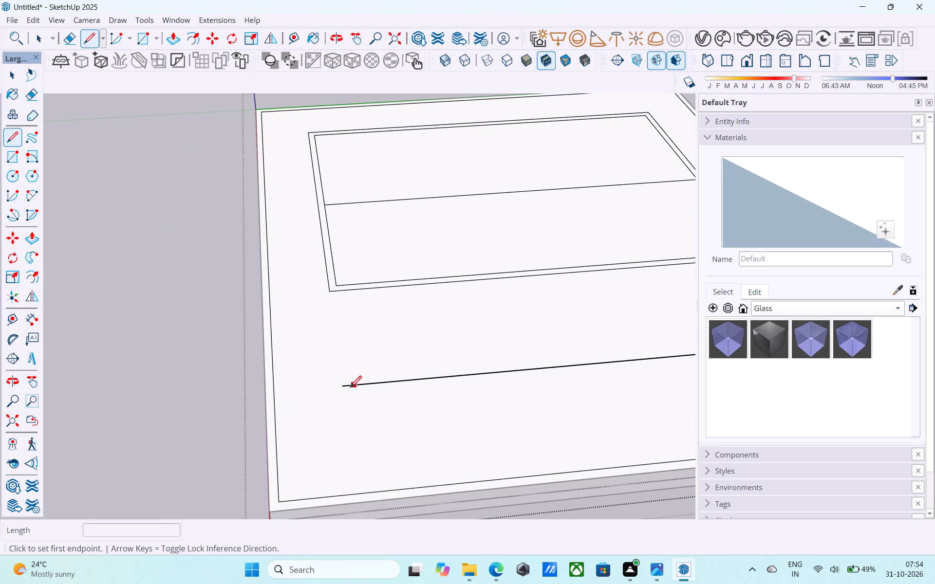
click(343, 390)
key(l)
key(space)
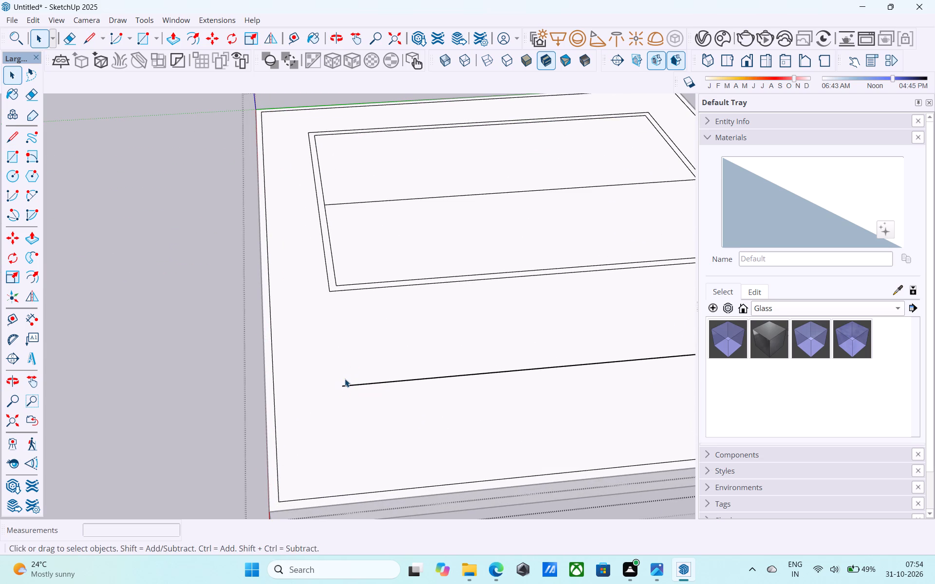
Erase the copied long edge from the open slab area.
key(e)
drag(347, 375, 355, 391)
key(space)
Draw an 8' line outward along the red axis from the footprint's outer corner nearest the red axis.
key(l)
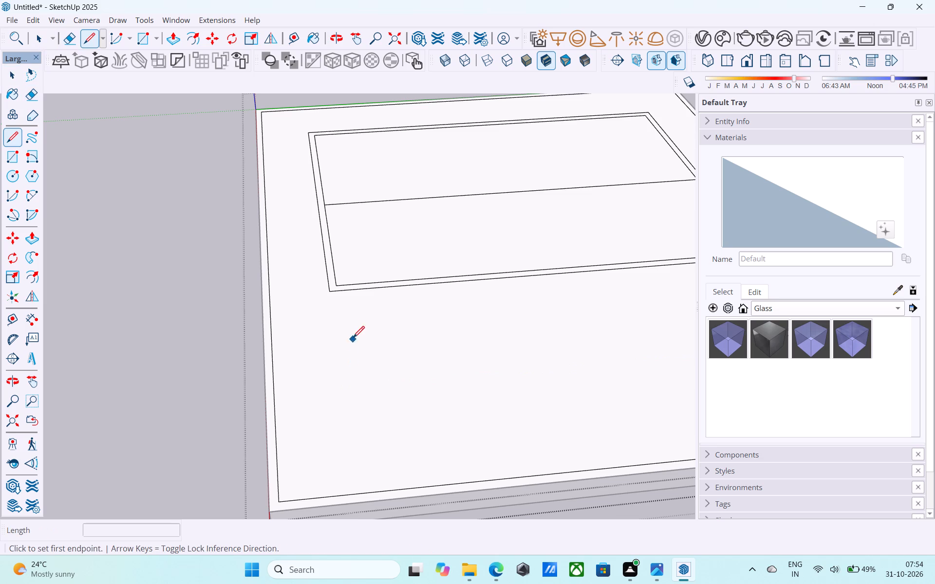
click(326, 289)
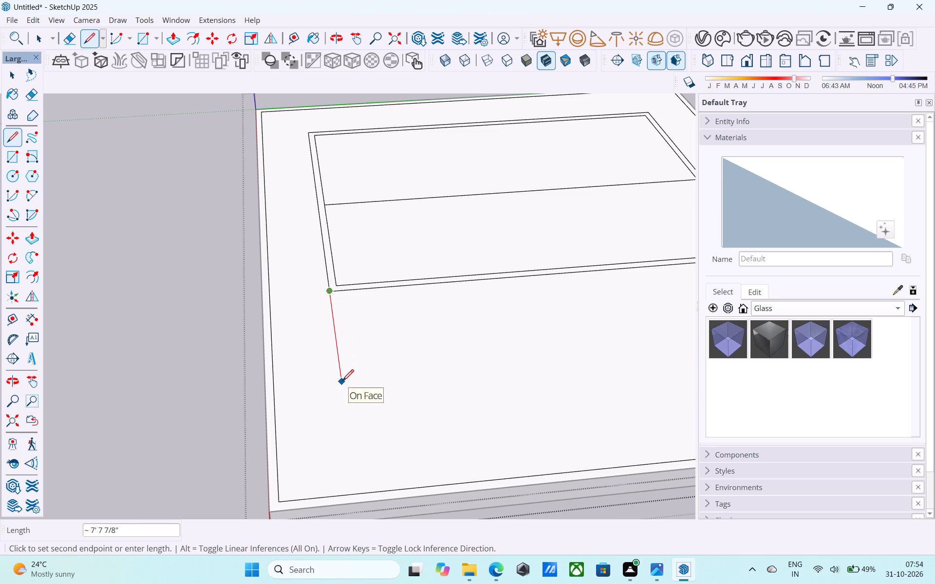
key(8)
key(apostrophe)
key(Return)
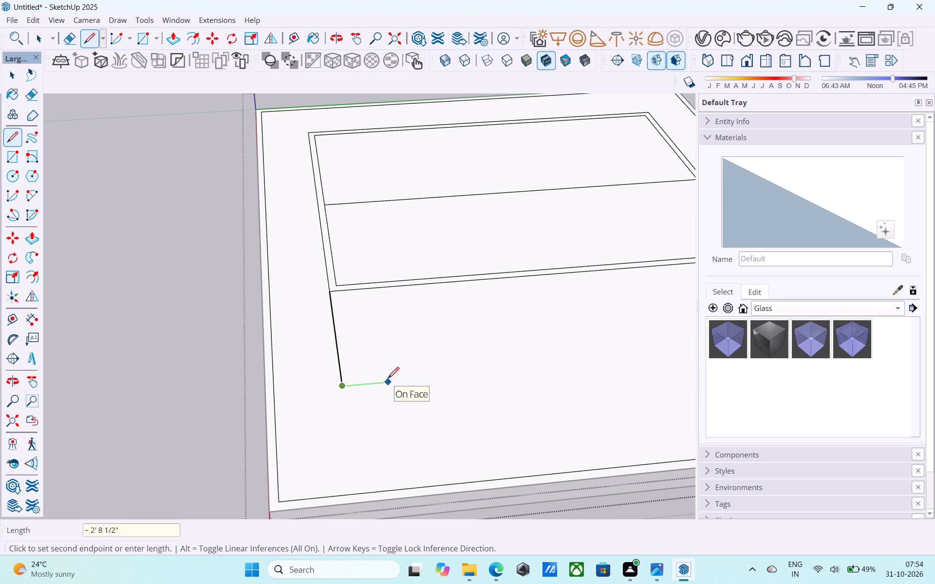
key(space)
Draw a parallel 8' 9" line outward from the footprint's adjacent inner corner.
key(l)
click(335, 277)
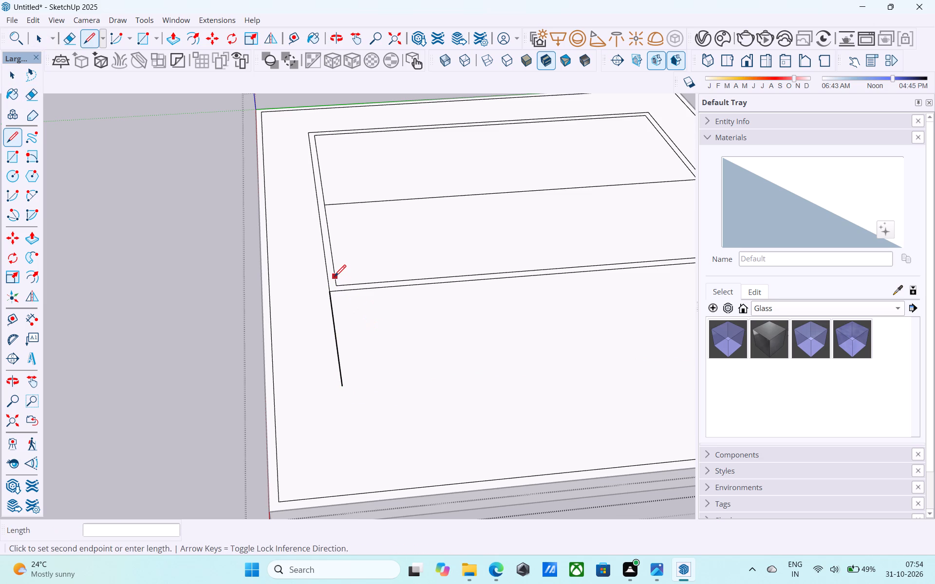
key(l)
click(339, 287)
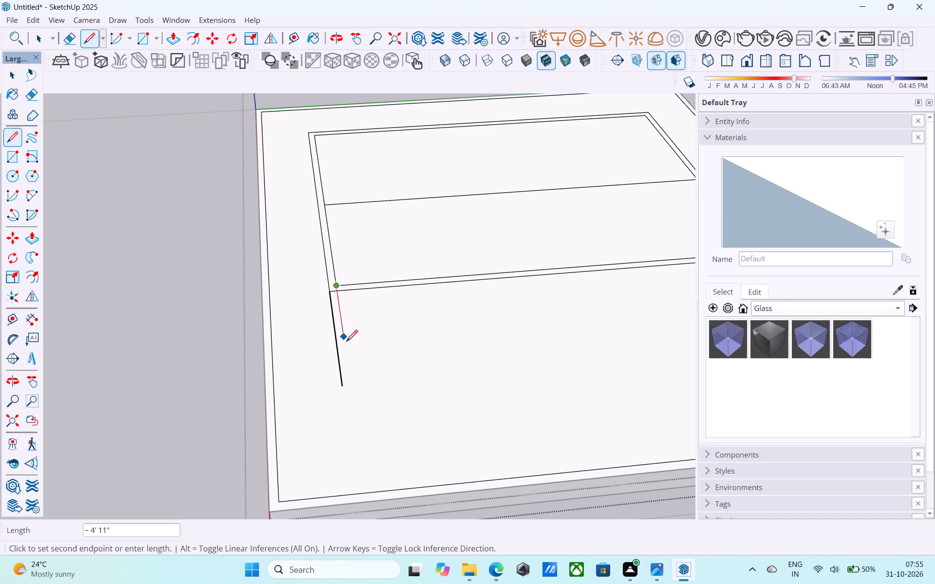
text(8'9")
key(Return)
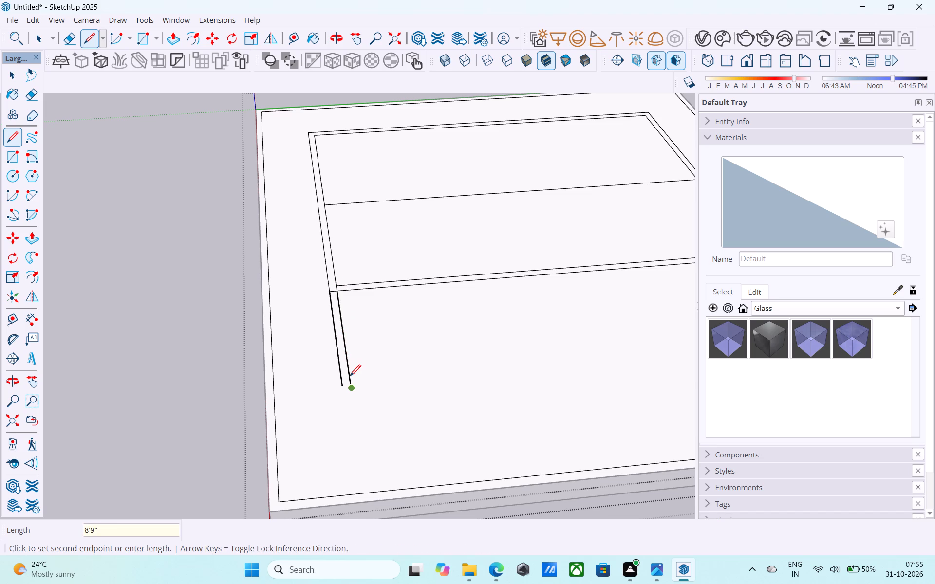
Close the open end of the wall extension between its two parallel lines.
scroll(354, 400, up, 8)
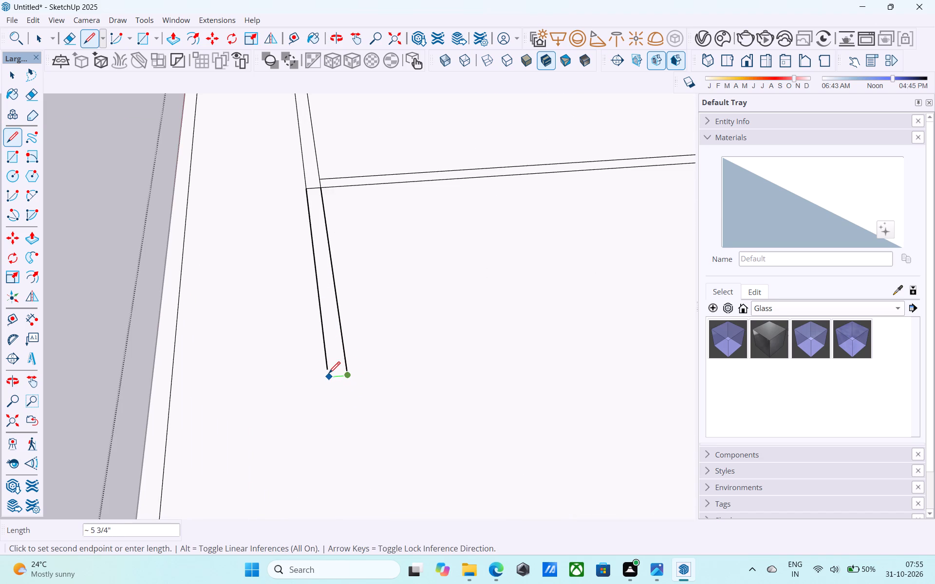
click(325, 372)
click(326, 366)
key(space)
Erase the short leftover edges where the wall extension meets the footprint's wall band.
scroll(330, 368, down, 6)
middle_drag(330, 369, 284, 369)
key(e)
scroll(339, 246, up, 2)
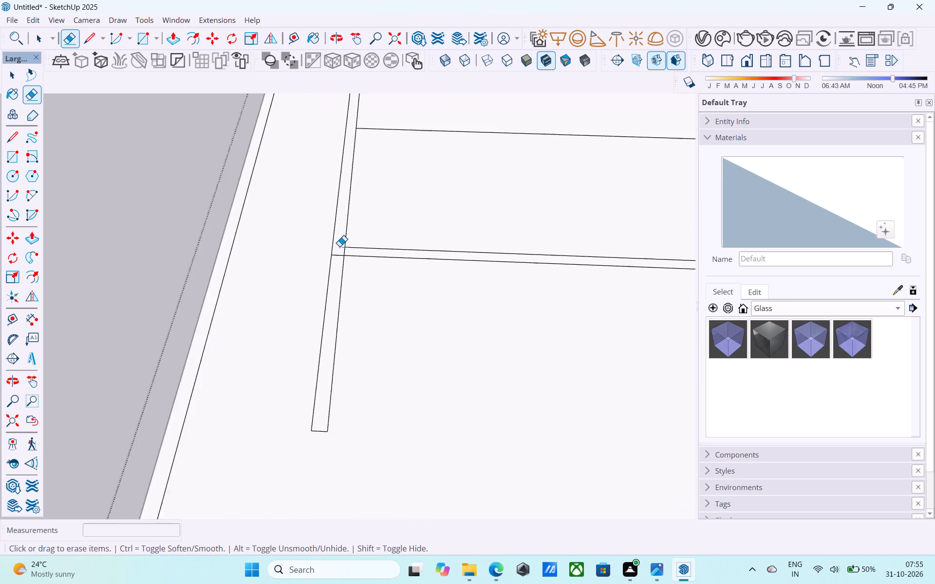
scroll(339, 246, up, 7)
click(338, 254)
drag(343, 254, 345, 265)
click(350, 252)
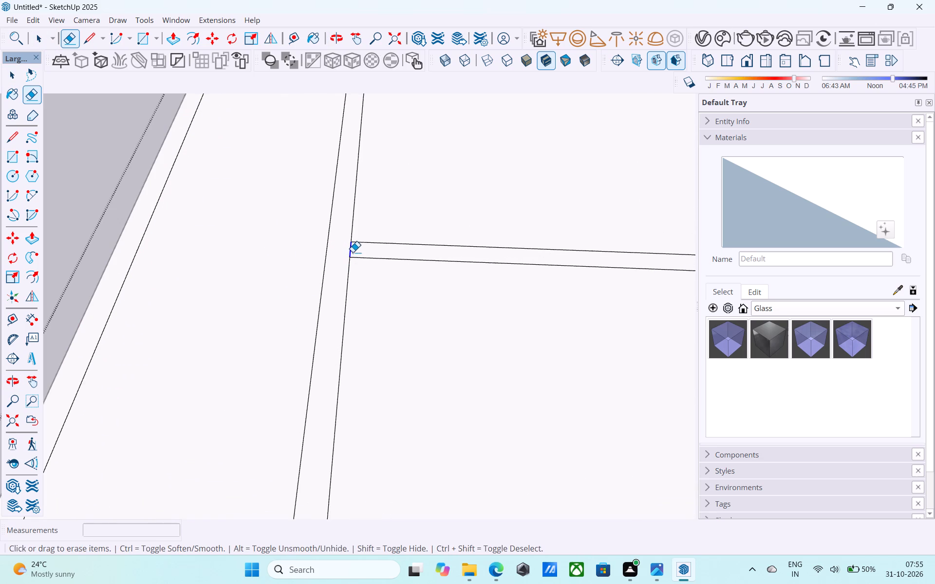
scroll(291, 293, down, 5)
key(space)
Examine the footprint and its new wall extension from several angles.
scroll(262, 300, down, 10)
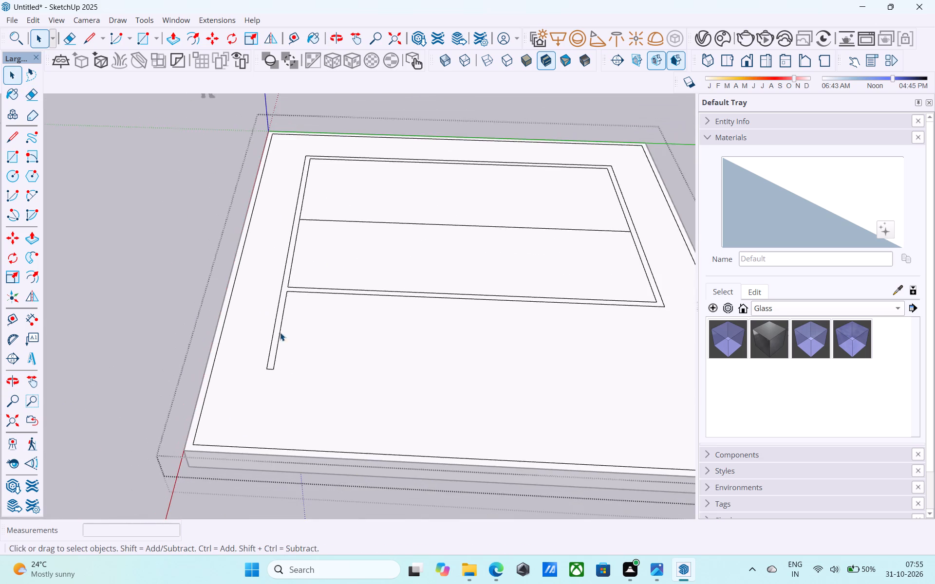
middle_drag(281, 333, 249, 326)
scroll(249, 329, down, 8)
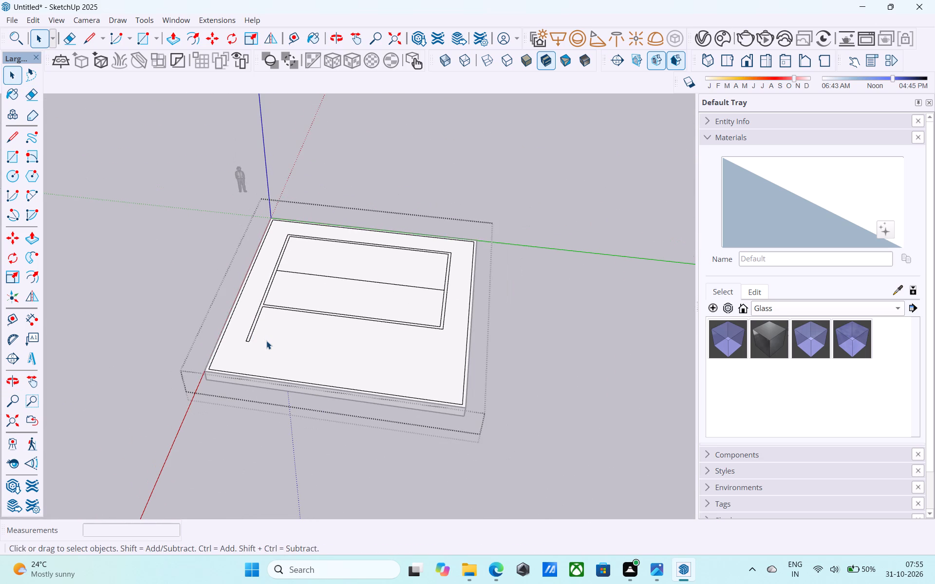
middle_drag(270, 342, 264, 288)
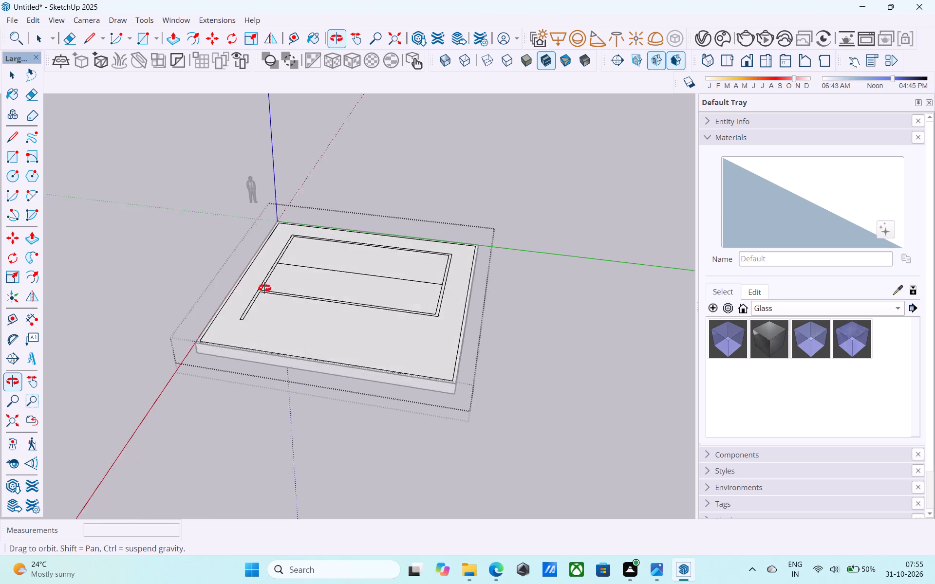
middle_drag(264, 288, 263, 452)
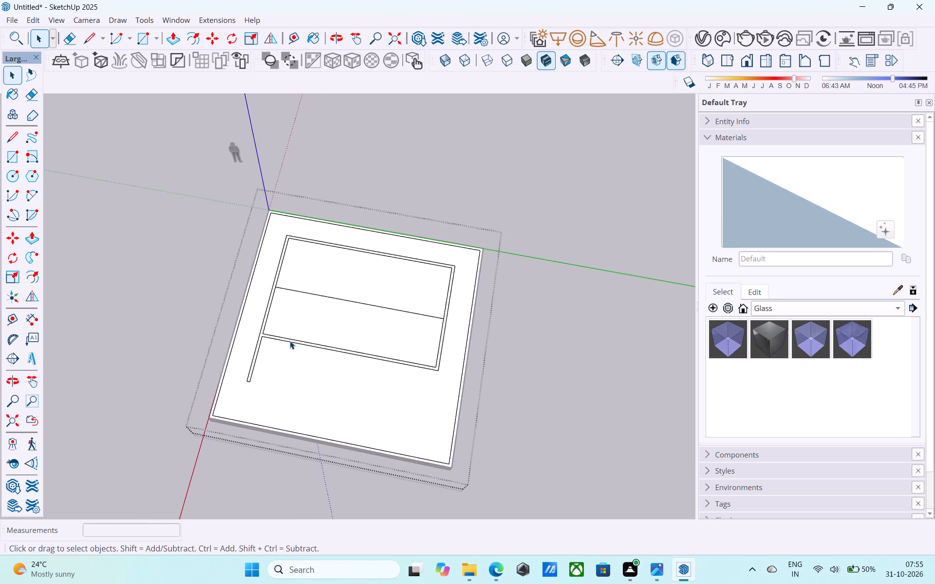
middle_drag(282, 335, 273, 326)
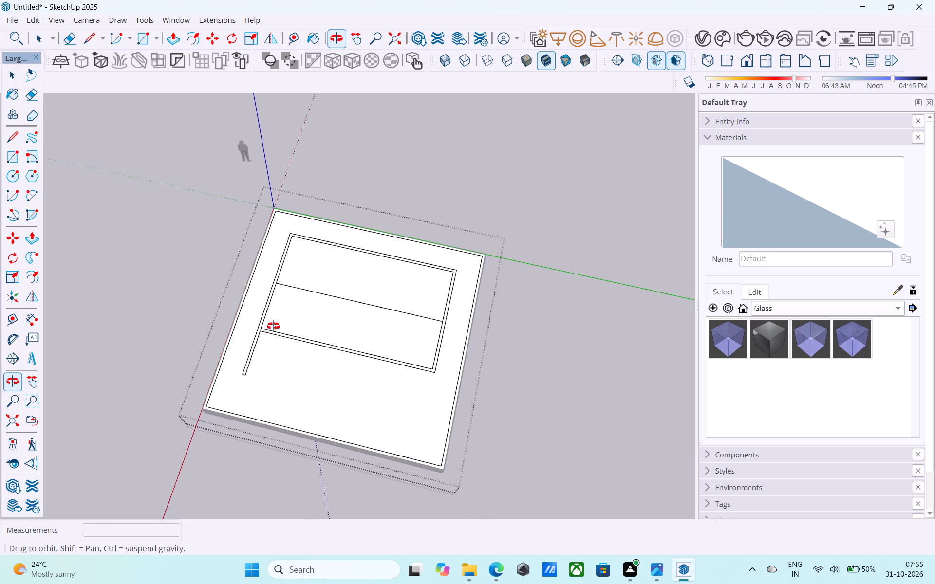
middle_drag(273, 326, 280, 326)
middle_drag(282, 326, 263, 314)
middle_drag(280, 320, 238, 307)
middle_drag(272, 309, 152, 338)
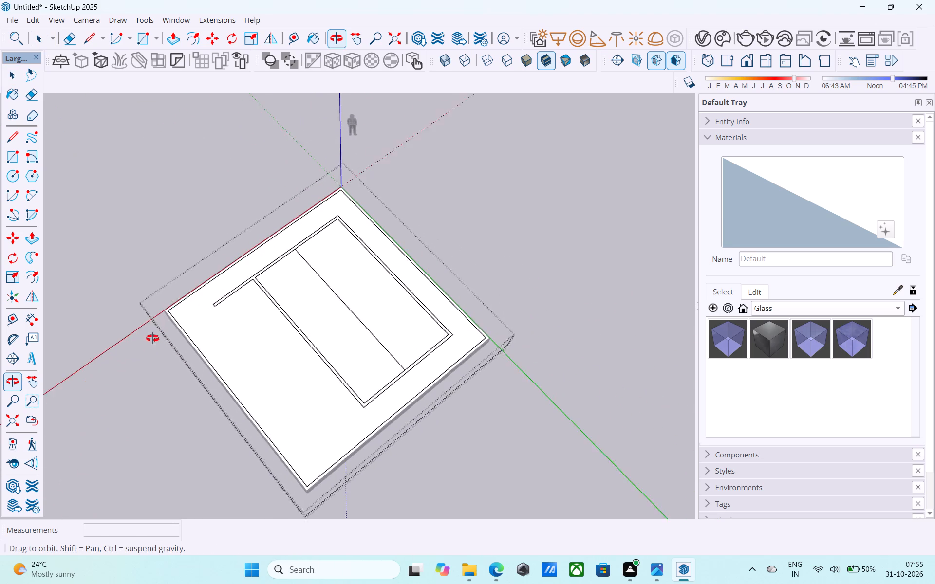
middle_drag(152, 338, 197, 322)
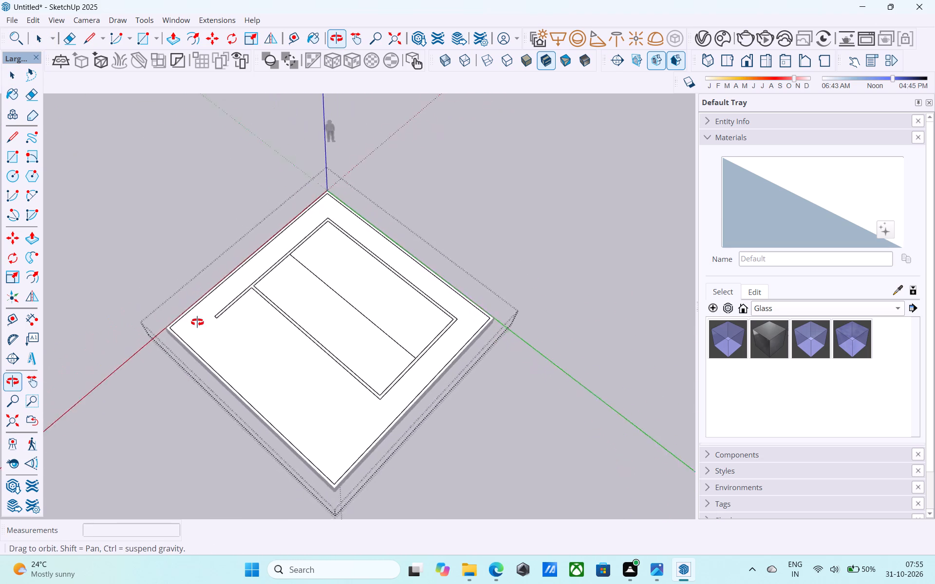
middle_drag(197, 322, 319, 306)
middle_drag(323, 345, 413, 323)
Copy the wall extension's inner long edge 6" along the green axis onto the open slab area.
scroll(286, 401, up, 4)
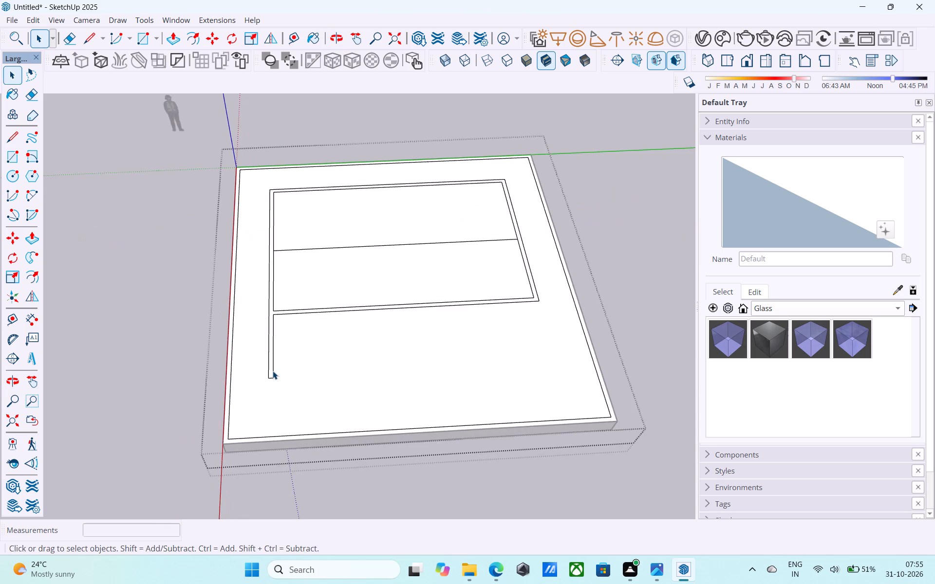
scroll(273, 371, up, 2)
scroll(273, 372, down, 1)
scroll(273, 372, up, 3)
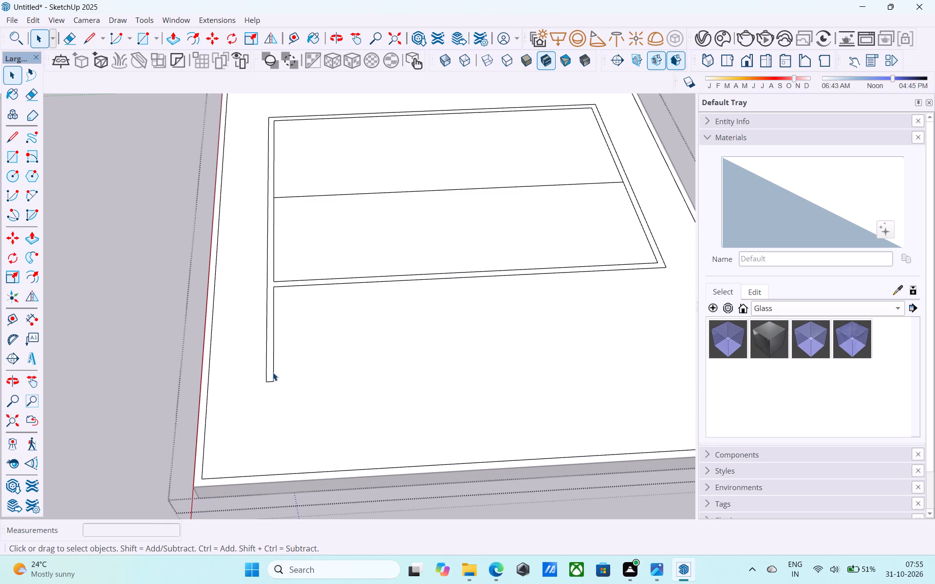
click(274, 372)
key(m)
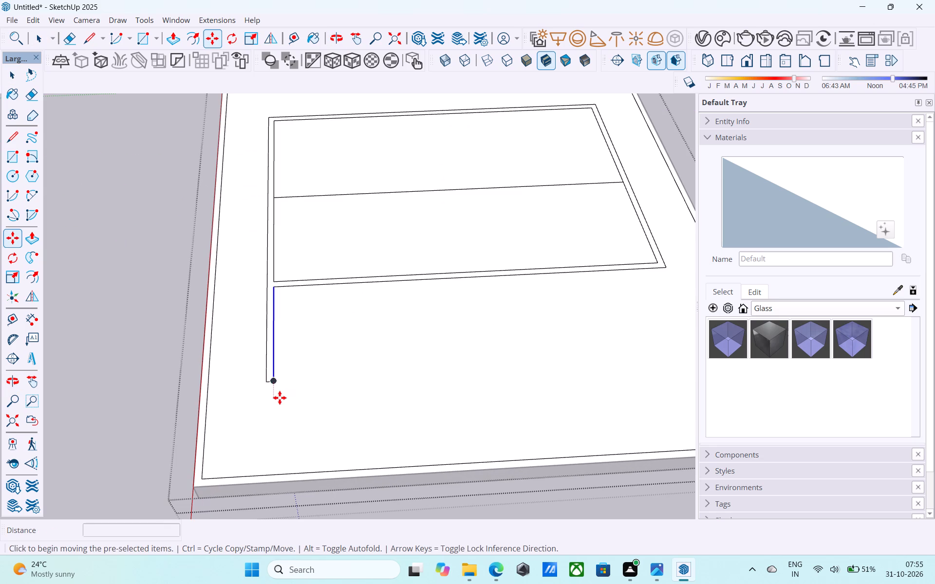
click(277, 383)
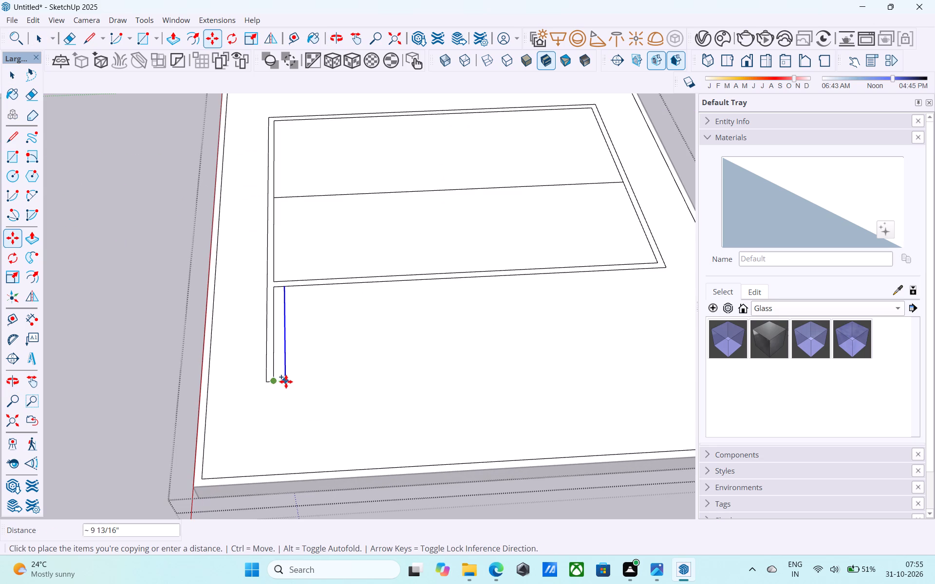
text(6")
key(Return)
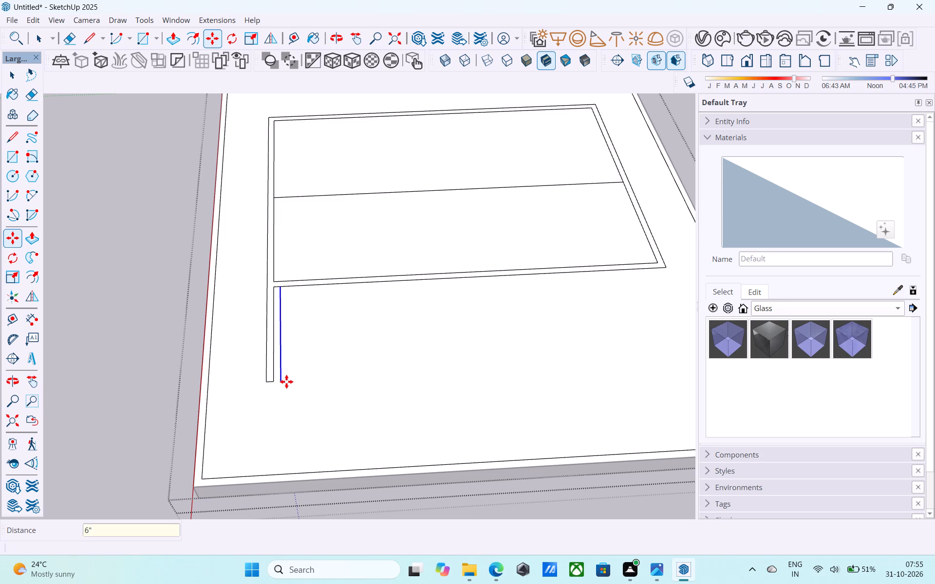
Set the copied edge's distance to 1' and close its open end back to the wall extension with a line.
text(1')
key(Return)
key(l)
click(287, 378)
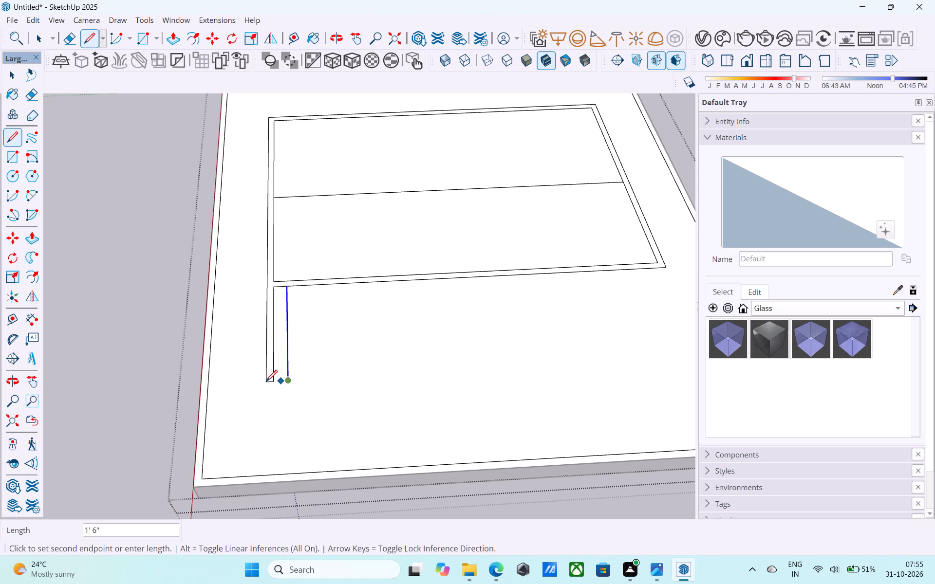
click(276, 382)
key(space)
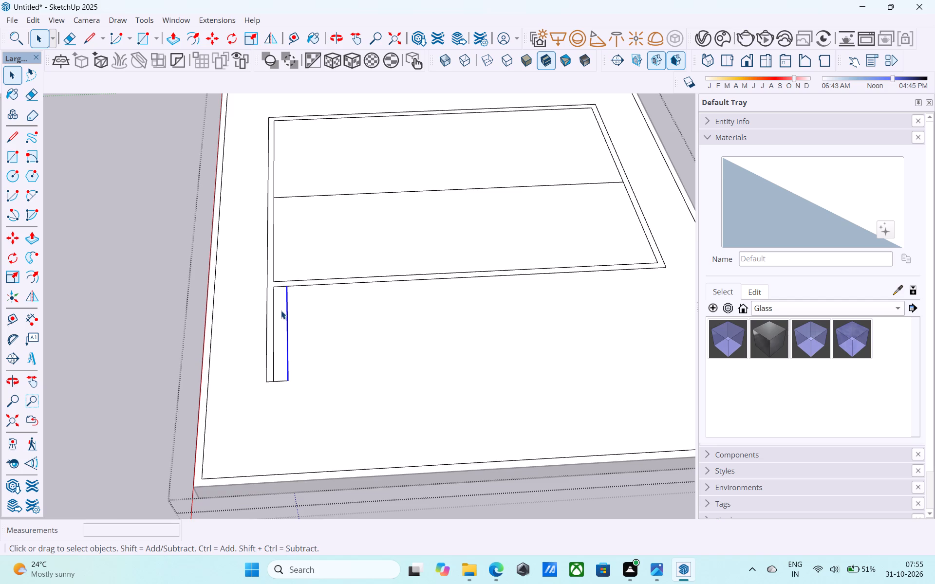
Erase the wall extension's former inner long edge and the short leftover edge where the widened extension meets the footprint.
scroll(281, 310, up, 4)
key(e)
drag(279, 314, 270, 317)
drag(278, 277, 276, 273)
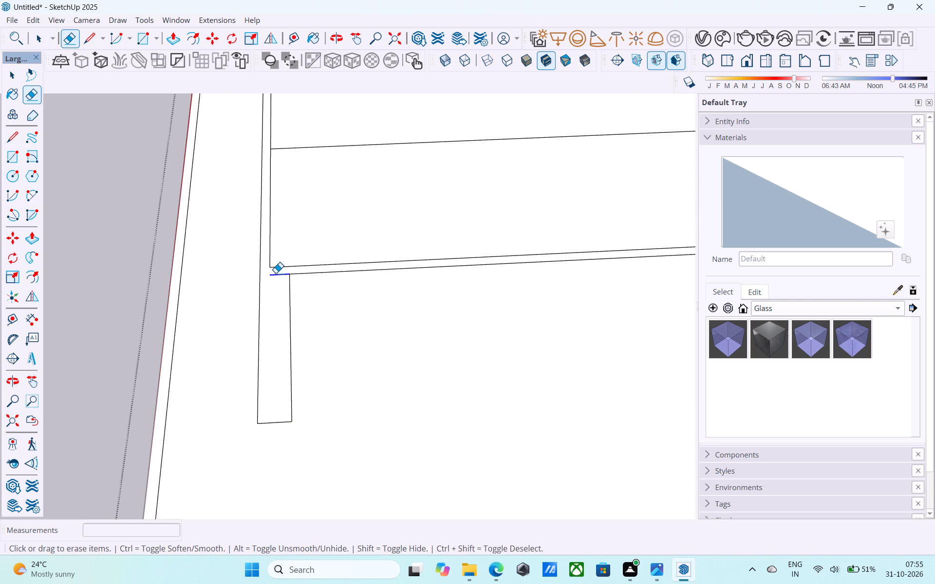
drag(276, 273, 275, 272)
key(space)
Save the model in the Downloads folder under the file name "i pro 95f".
scroll(248, 347, down, 6)
key(ctrl+s)
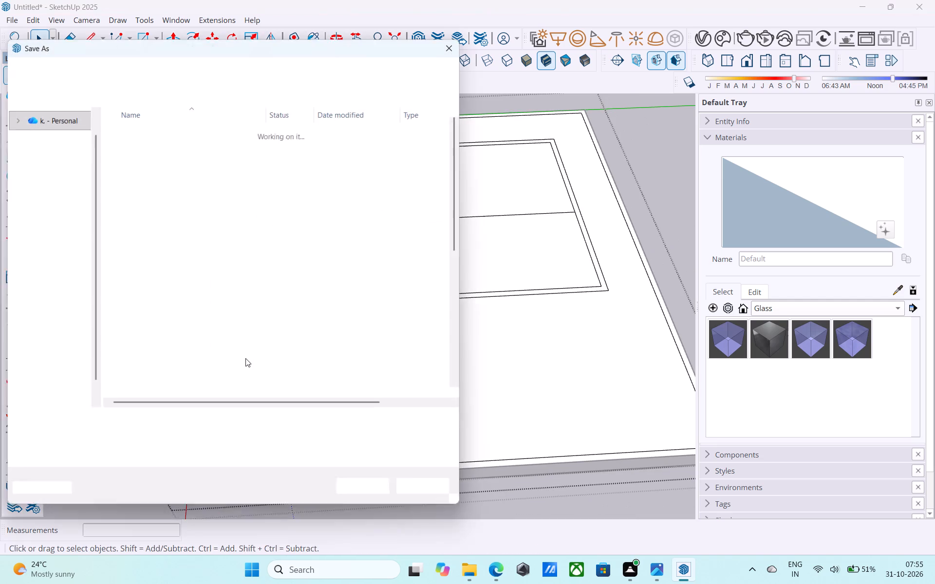
scroll(245, 358, down, 5)
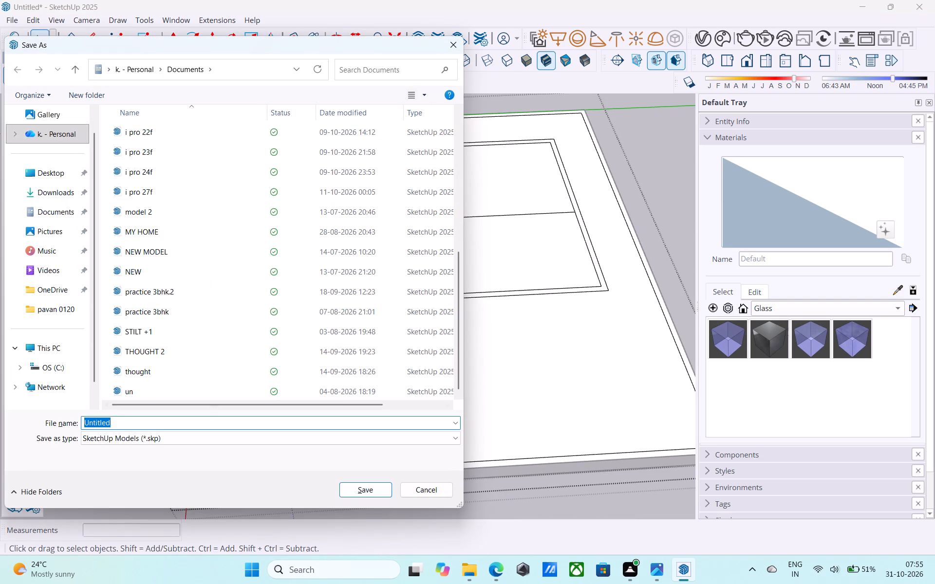
click(187, 421)
scroll(187, 421, up, 1)
drag(138, 425, 121, 426)
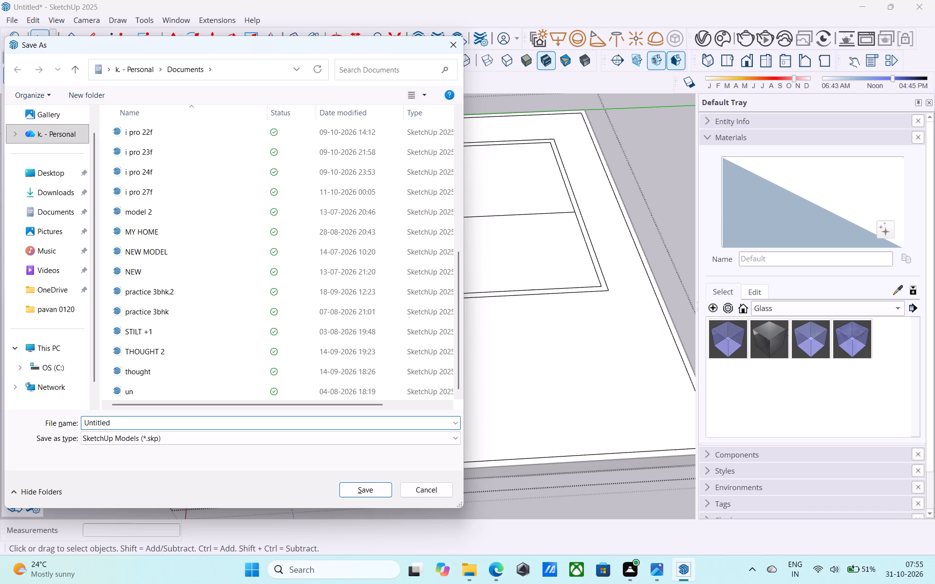
drag(121, 426, 99, 421)
drag(102, 422, 82, 429)
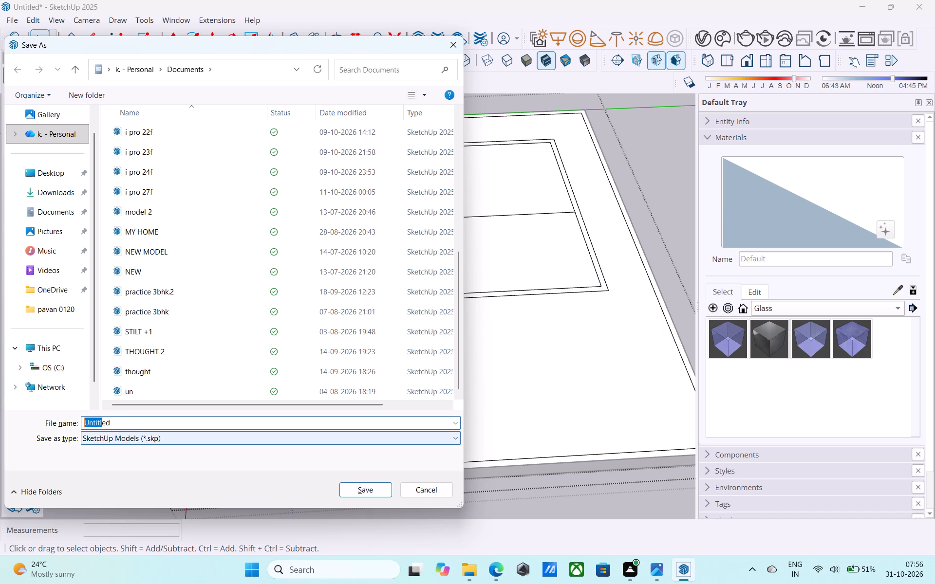
double_click(112, 422)
text(i pro)
key(space)
text(95f)
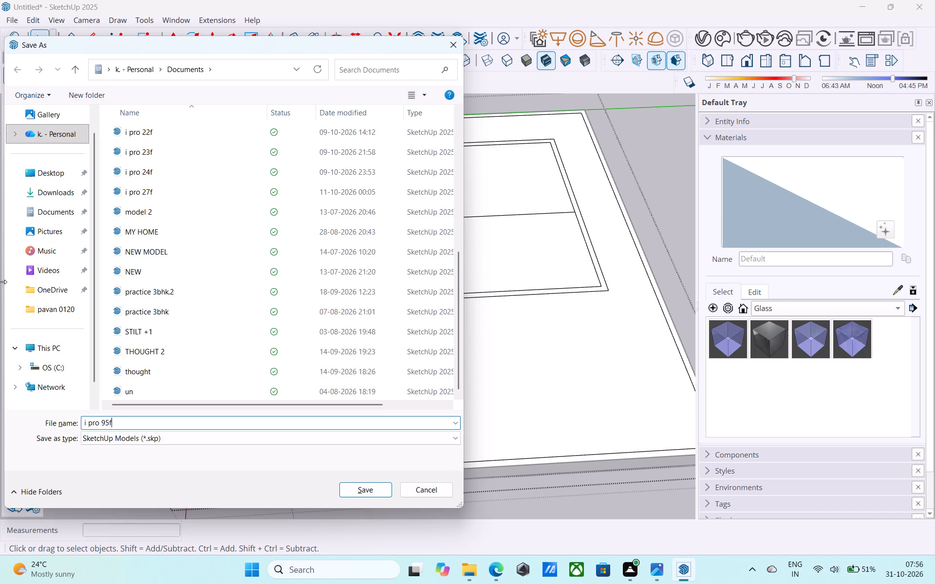
click(59, 191)
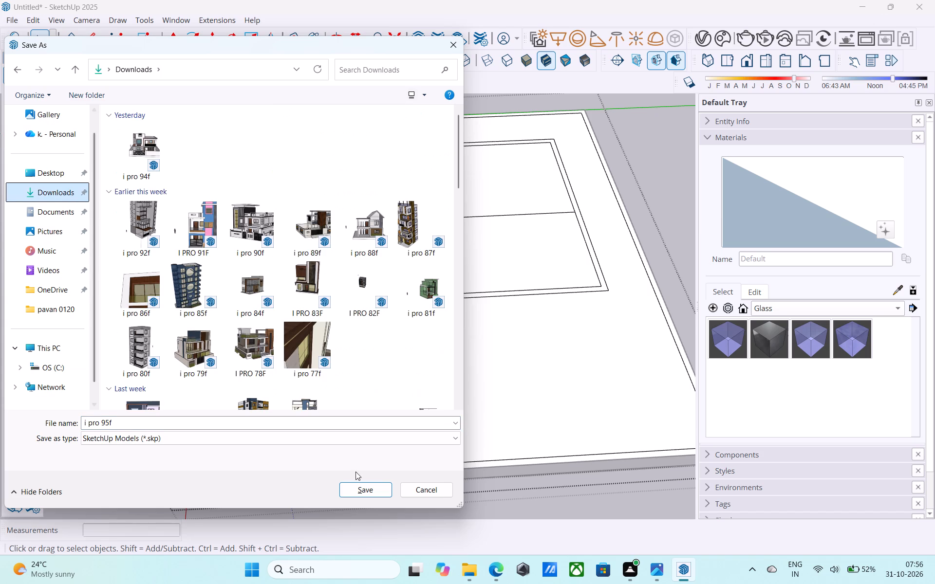
click(367, 486)
Examine the slab, the footprint and the widened wall extension from several angles and distances.
middle_drag(378, 436, 325, 416)
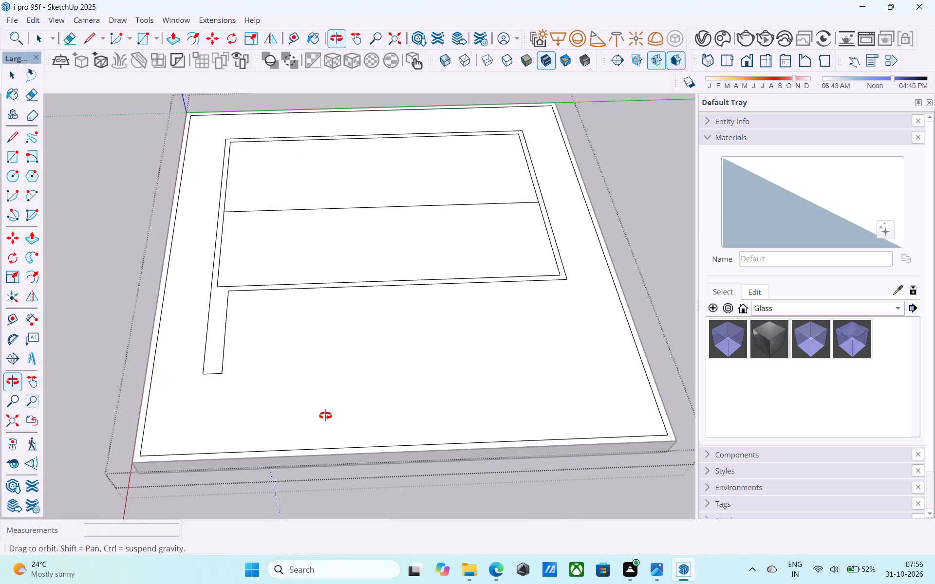
middle_drag(325, 416, 320, 418)
shift+middle_drag(297, 397, 308, 255)
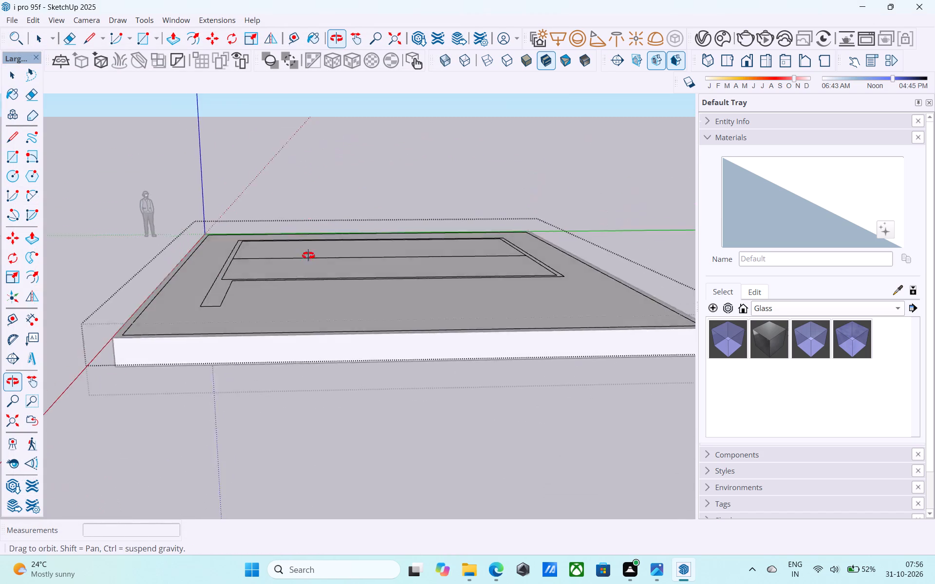
shift+middle_drag(308, 255, 323, 311)
middle_drag(316, 310, 332, 374)
shift+middle_drag(288, 393, 286, 378)
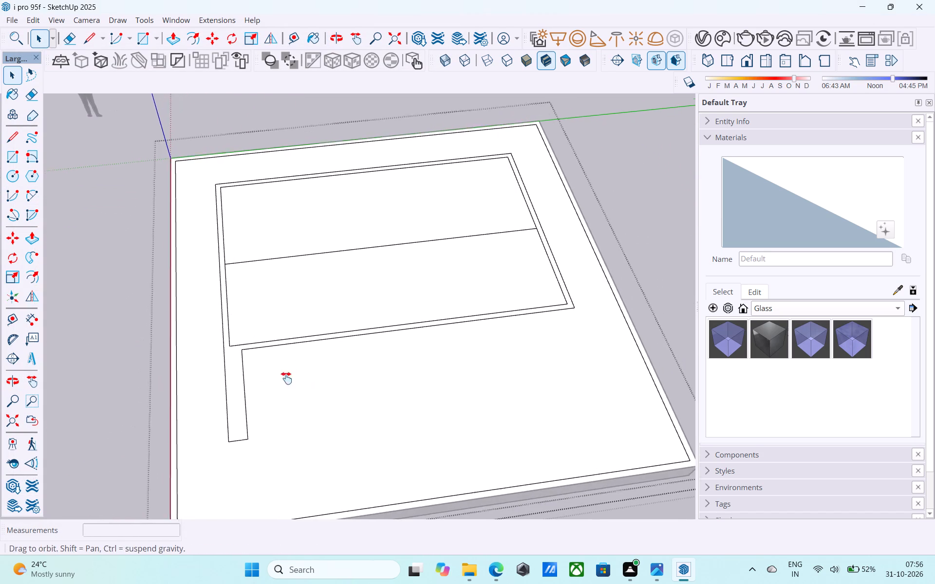
shift+middle_drag(286, 378, 292, 351)
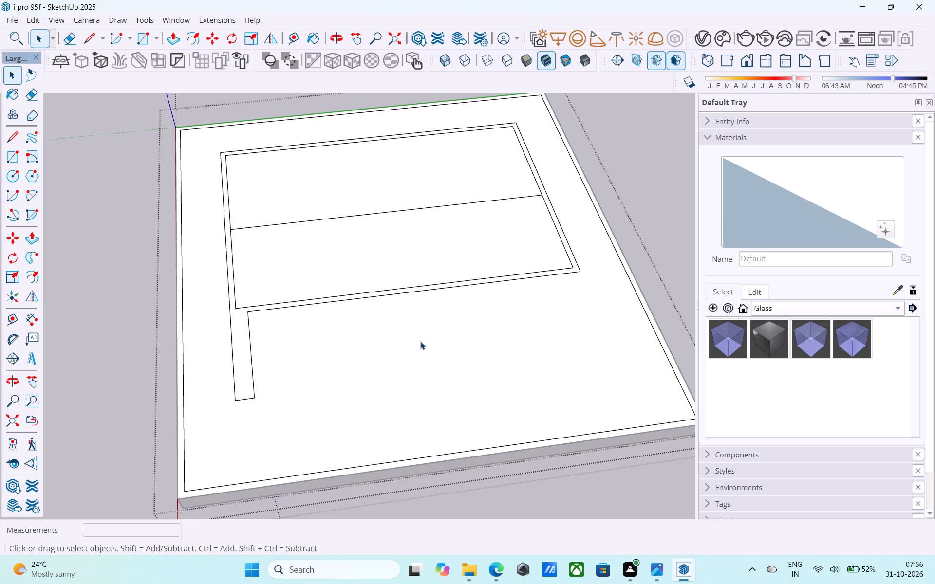
middle_drag(324, 400, 313, 351)
scroll(230, 379, up, 1)
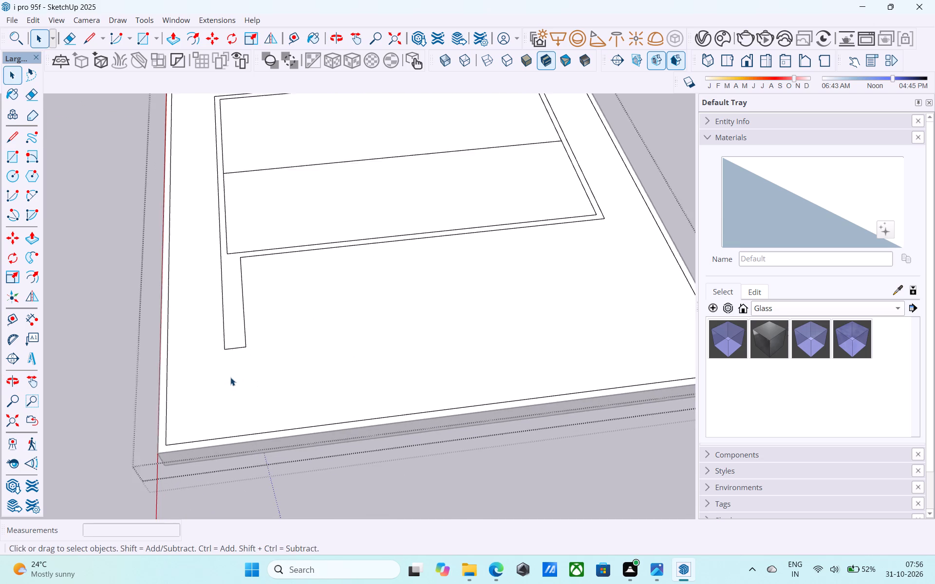
scroll(230, 377, up, 1)
scroll(237, 357, down, 6)
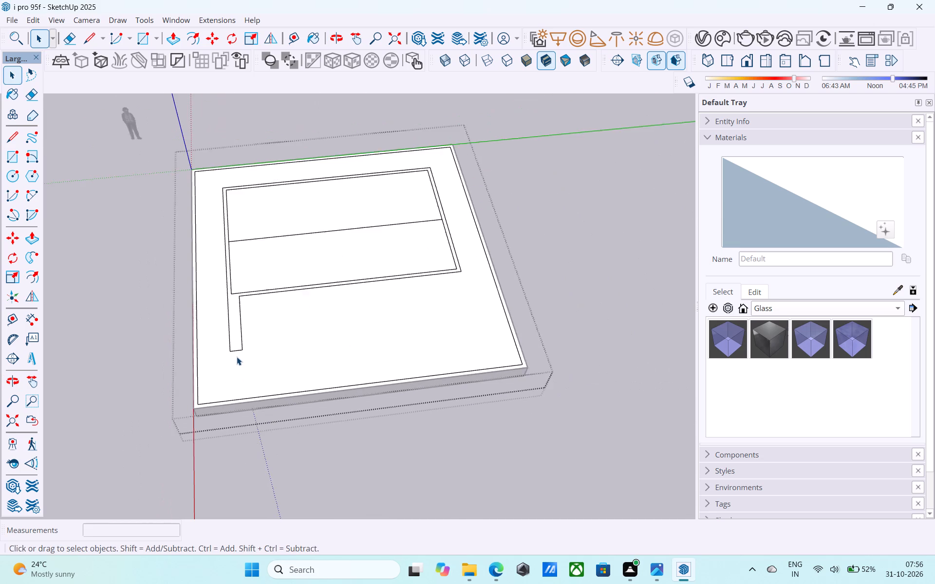
scroll(237, 357, down, 2)
shift+middle_drag(237, 357, 178, 396)
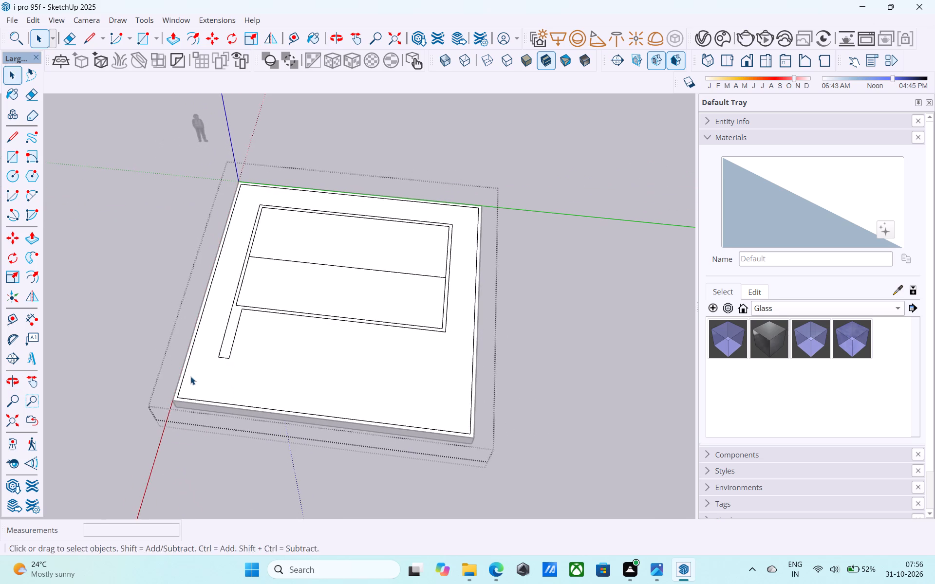
middle_drag(190, 376, 243, 381)
scroll(279, 329, up, 9)
scroll(304, 304, down, 5)
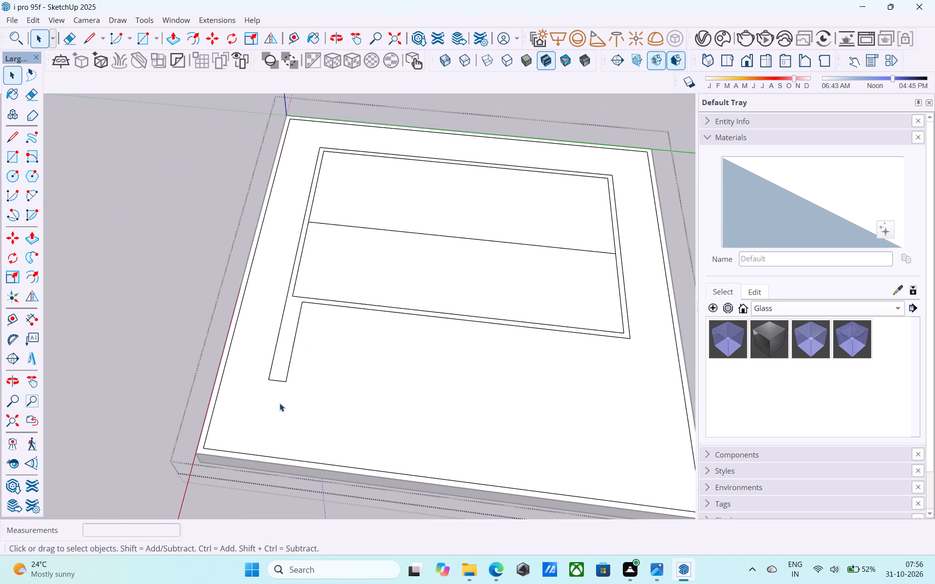
Copy the wall extension's short end edge 6' along the red axis toward the slab's front edge.
click(279, 380)
key(m)
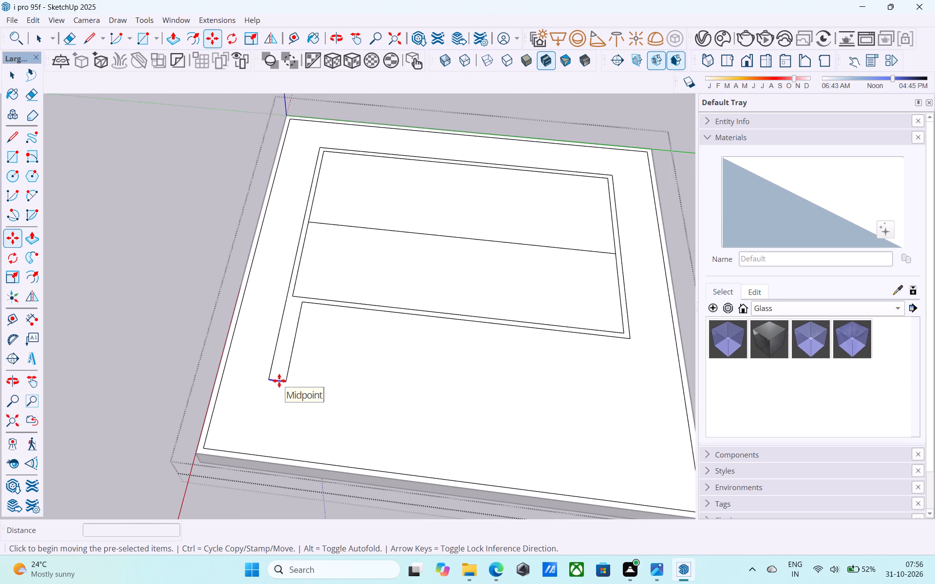
scroll(285, 383, up, 1)
click(285, 383)
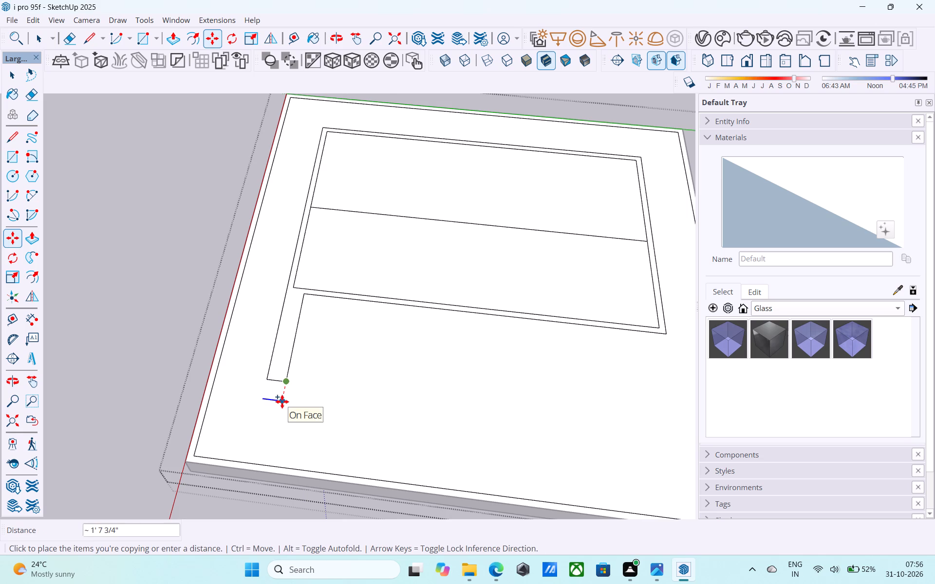
text(6')
key(Return)
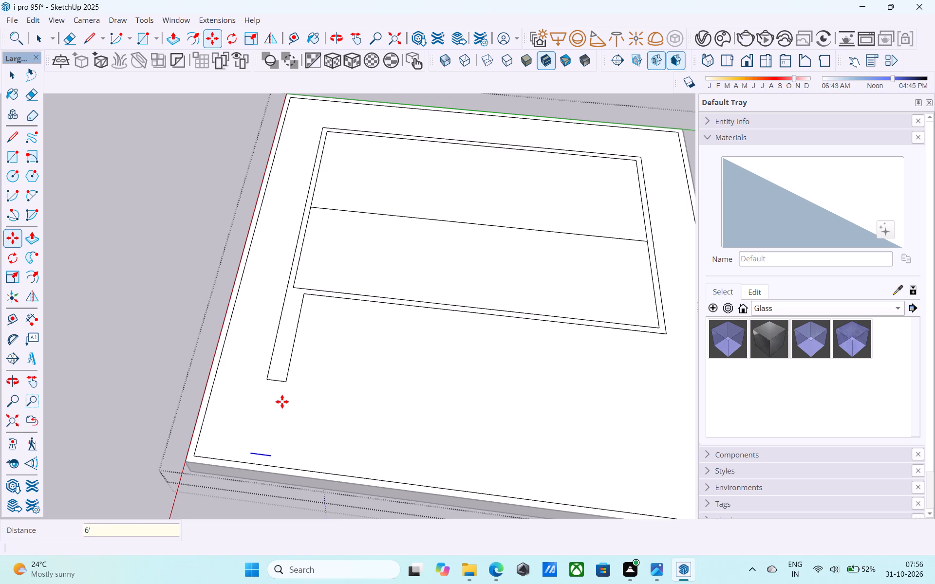
Draw two side lines joining the wall extension's end corners to the matching ends of the copied edge.
key(space)
text(l)
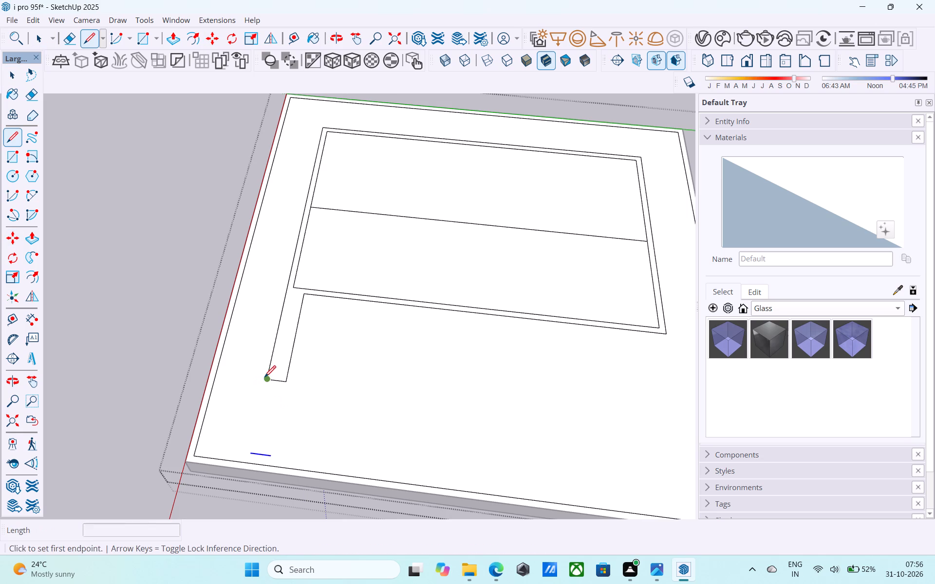
click(265, 378)
click(249, 455)
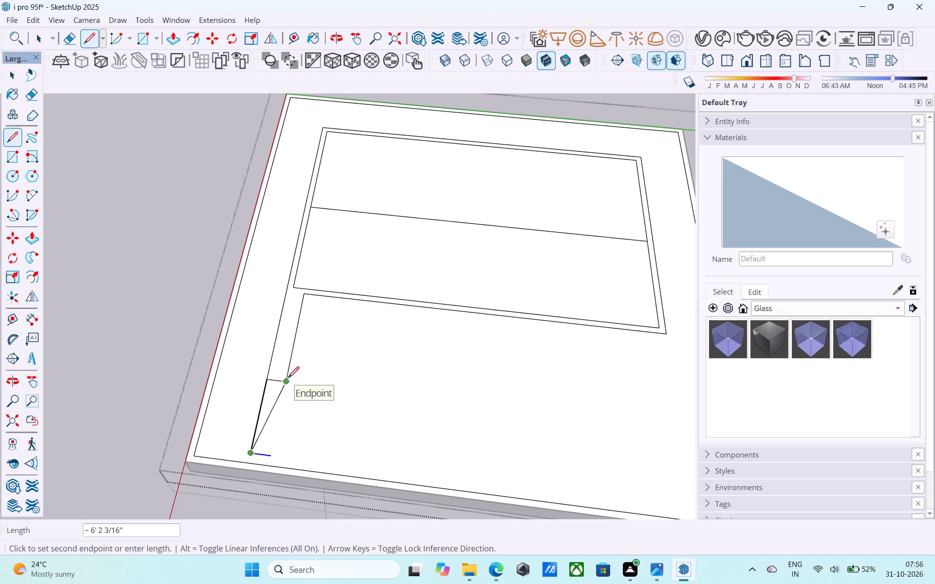
key(l)
click(288, 379)
click(275, 456)
key(space)
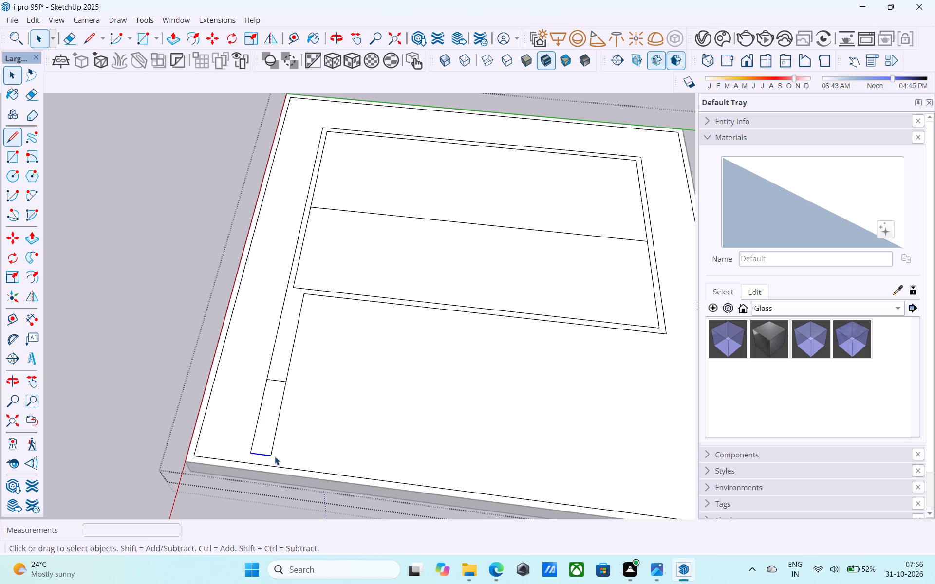
Draw an 8' line along the green axis from the inner end of the dividing edge across the wall extension.
scroll(274, 448, down, 5)
middle_drag(274, 448, 315, 329)
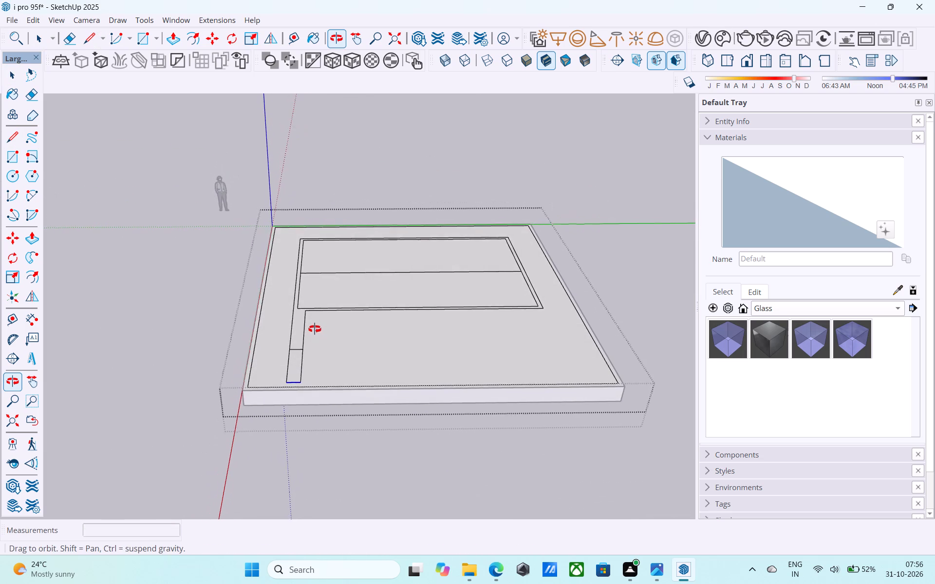
middle_drag(315, 329, 315, 330)
scroll(315, 330, up, 4)
key(l)
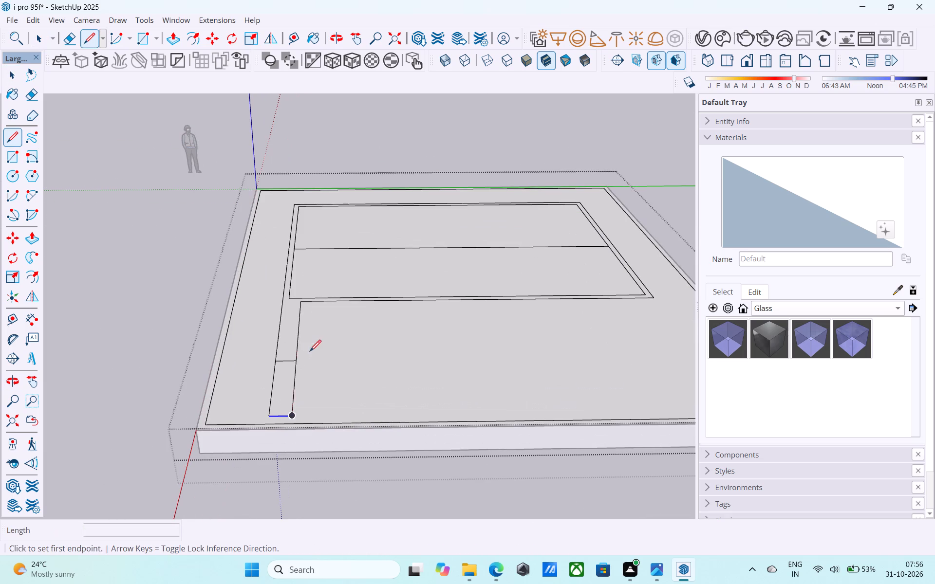
click(292, 362)
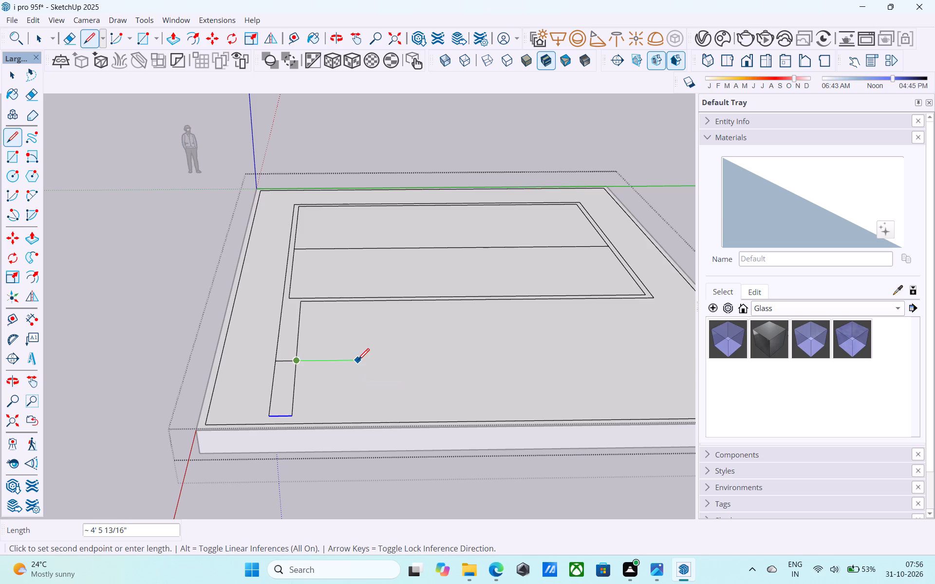
text(6')
key(Return)
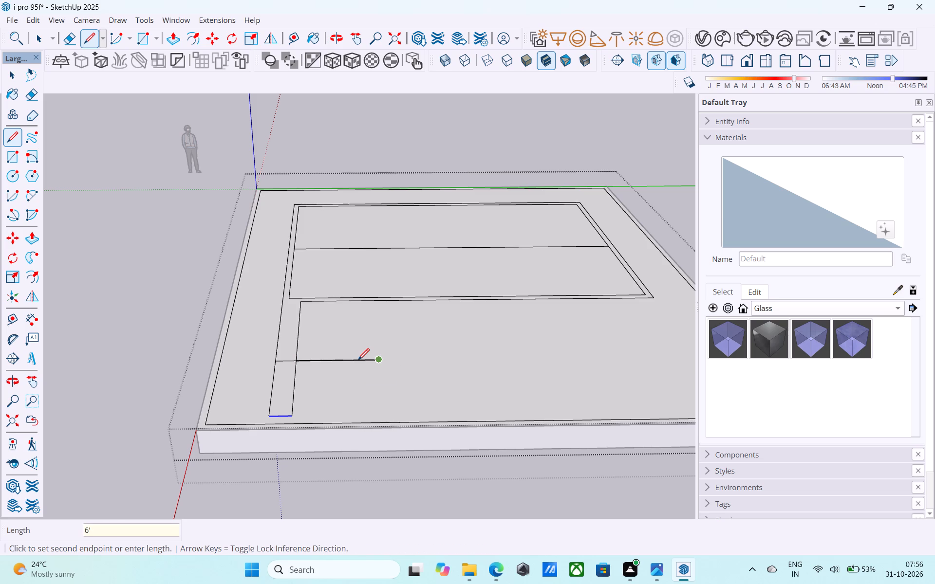
text(8')
key(Return)
key(space)
Examine the 8' line and the lengthened wall extension on the slab from several angles.
middle_drag(358, 361, 354, 387)
scroll(352, 356, down, 5)
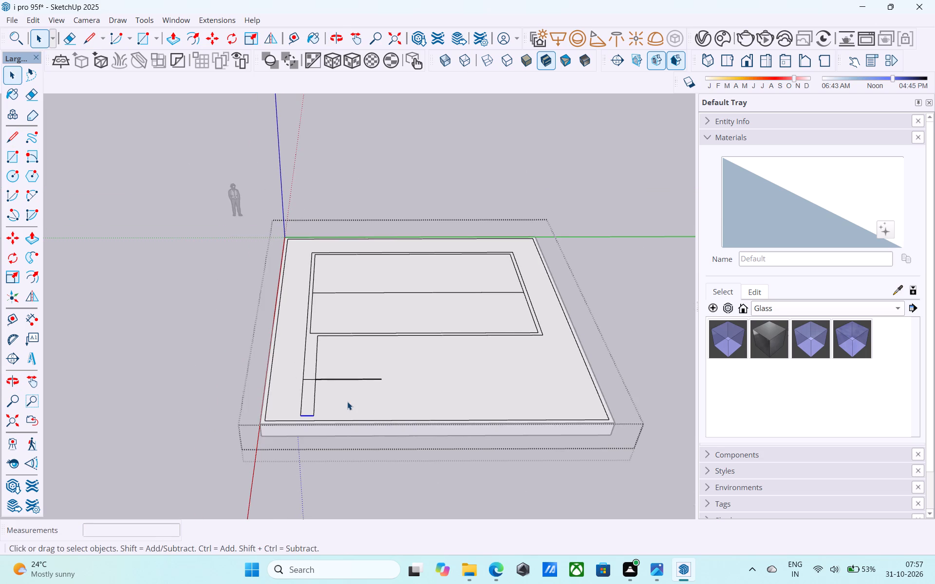
middle_drag(347, 401, 344, 416)
scroll(344, 416, up, 4)
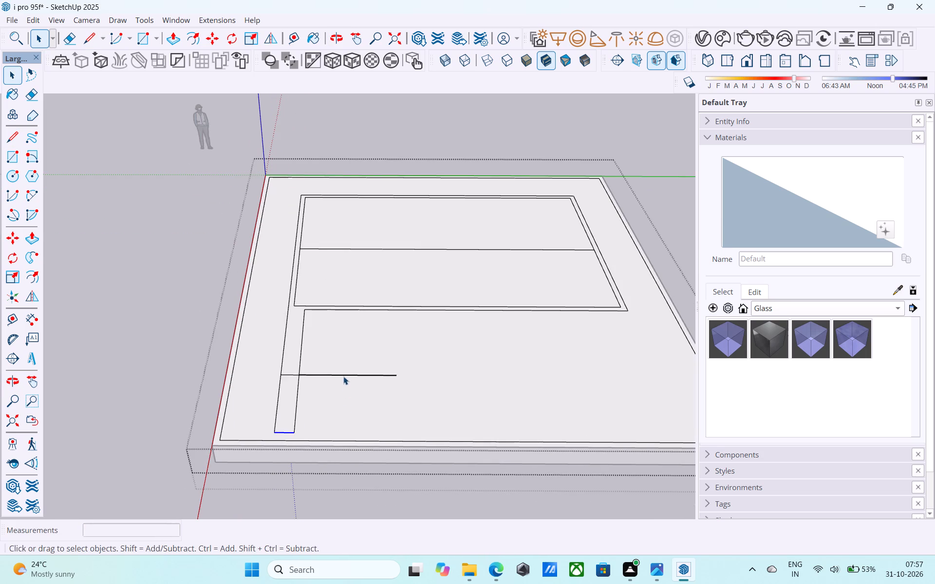
scroll(277, 88, down, 5)
scroll(278, 136, down, 6)
middle_drag(278, 150, 259, 295)
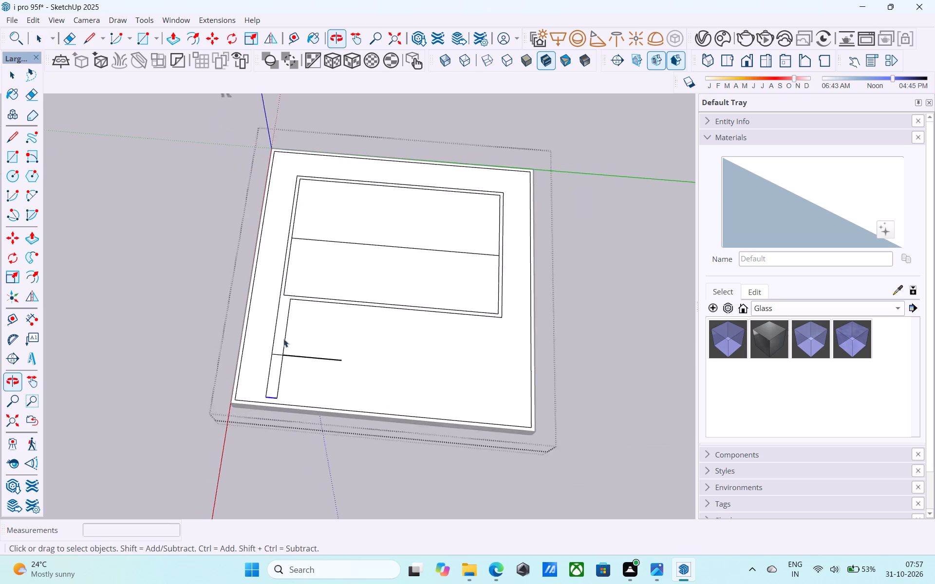
middle_drag(297, 351, 315, 302)
shift+middle_drag(343, 350, 359, 279)
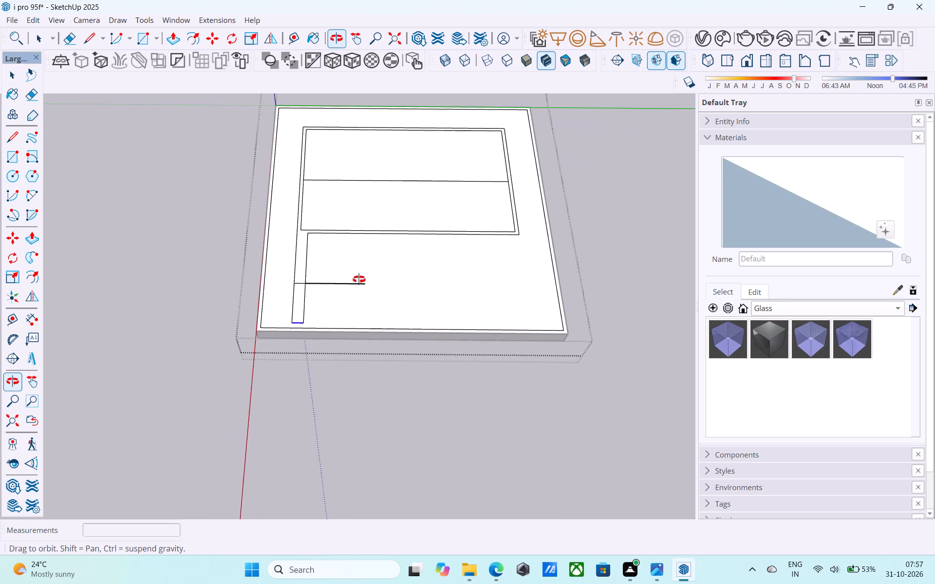
shift+middle_drag(359, 279, 349, 316)
Copy the 8' line 6" along the red axis toward the main building outline.
scroll(347, 312, up, 2)
click(340, 286)
scroll(340, 286, up, 5)
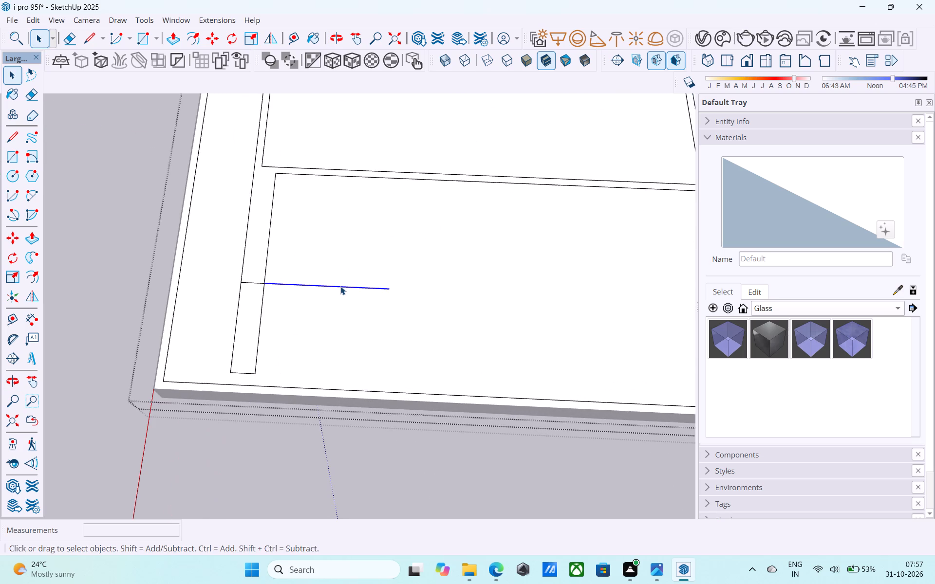
middle_drag(340, 286, 321, 292)
key(m)
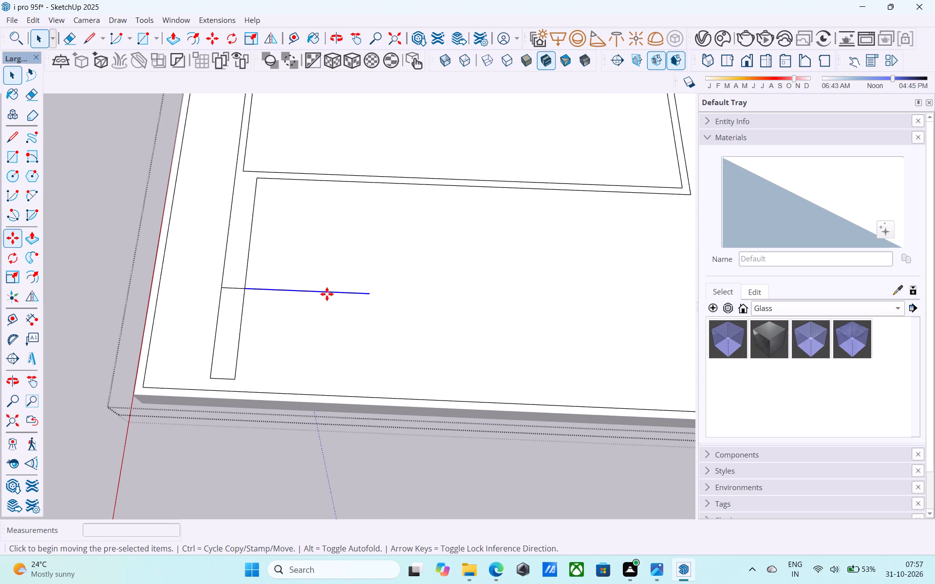
scroll(383, 306, up, 3)
click(368, 291)
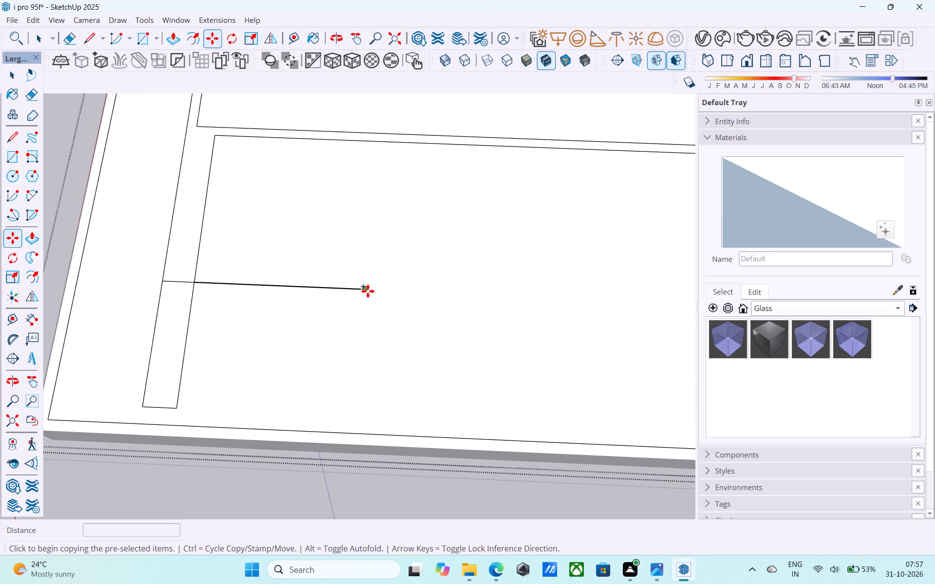
text(6")
key(Return)
key(space)
Draw a 6" line closing the free end between the 8' line and its copy.
text(l)
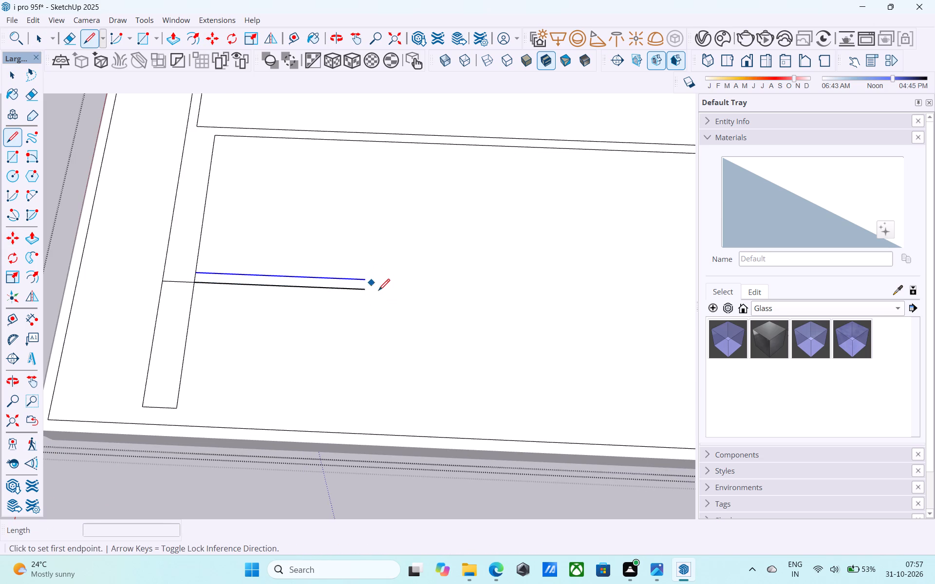
scroll(378, 293, up, 5)
click(355, 288)
click(355, 269)
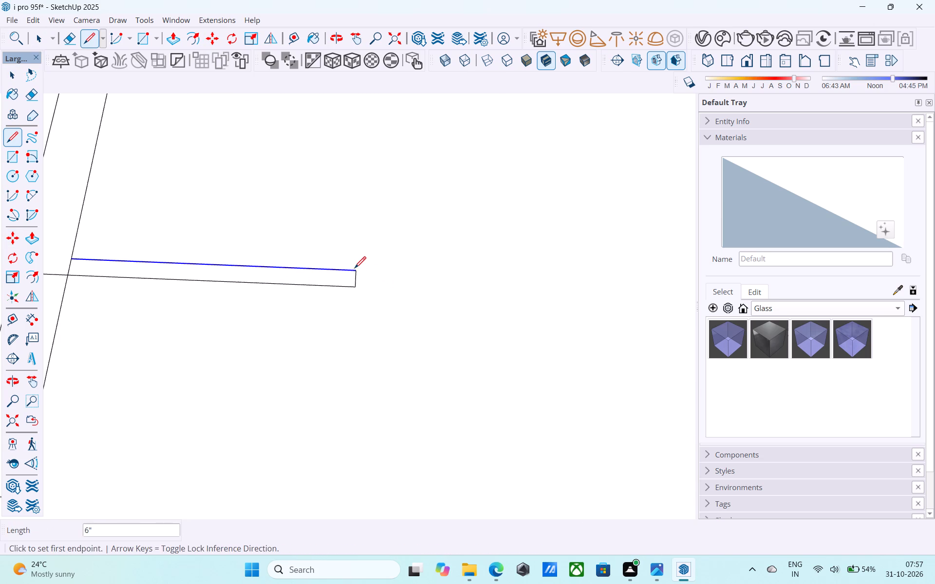
key(space)
Copy the new wall strip's 6" end edge outward 6" along the green axis.
click(356, 278)
key(m)
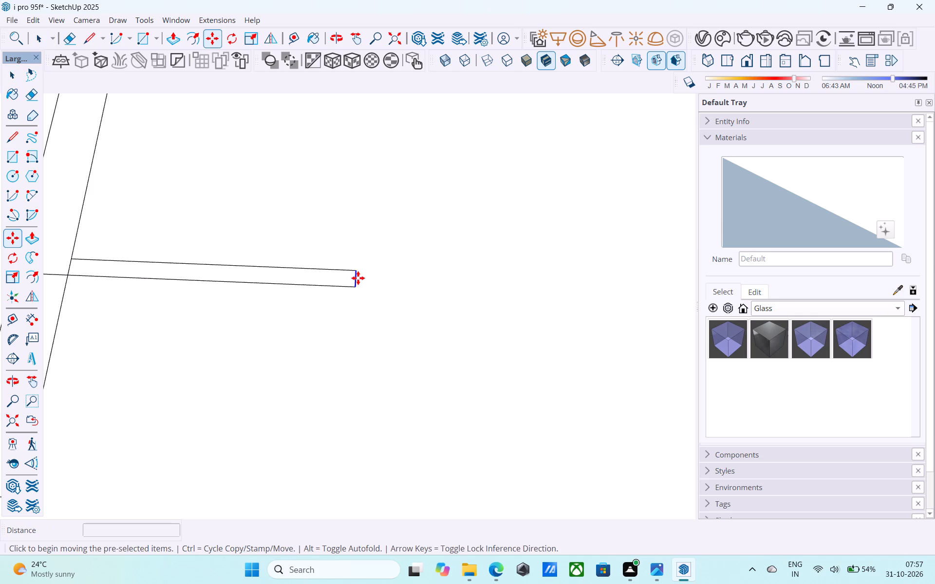
click(356, 288)
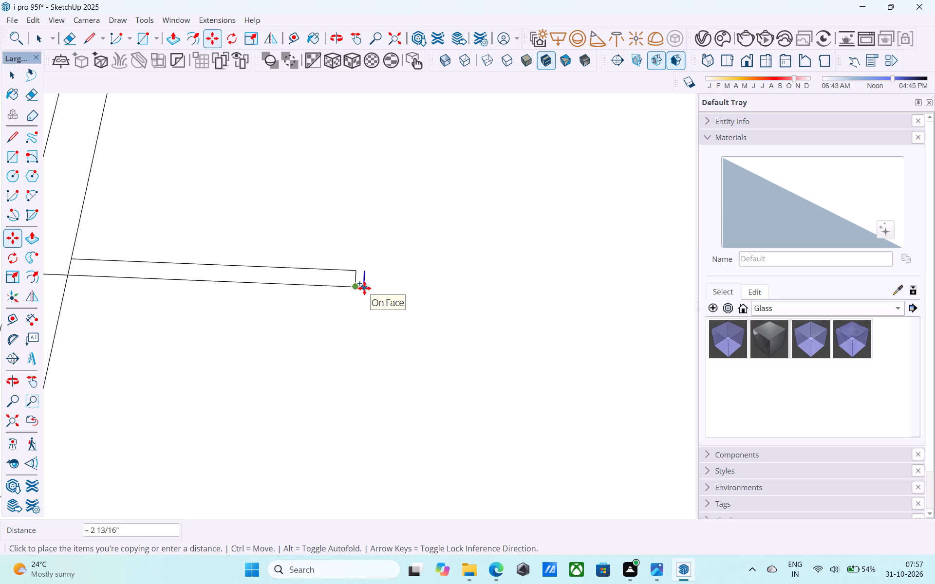
text(6')
key(Return)
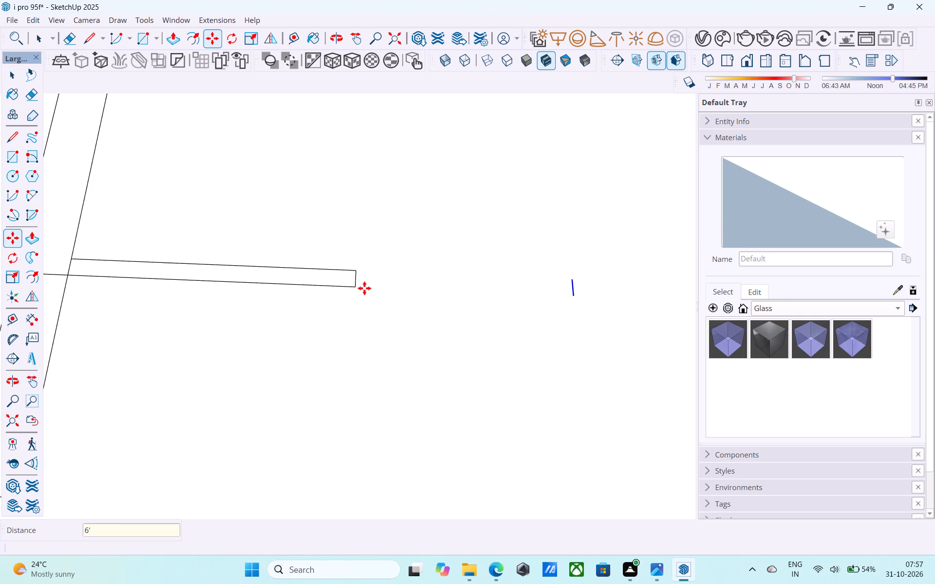
text(6")
key(Return)
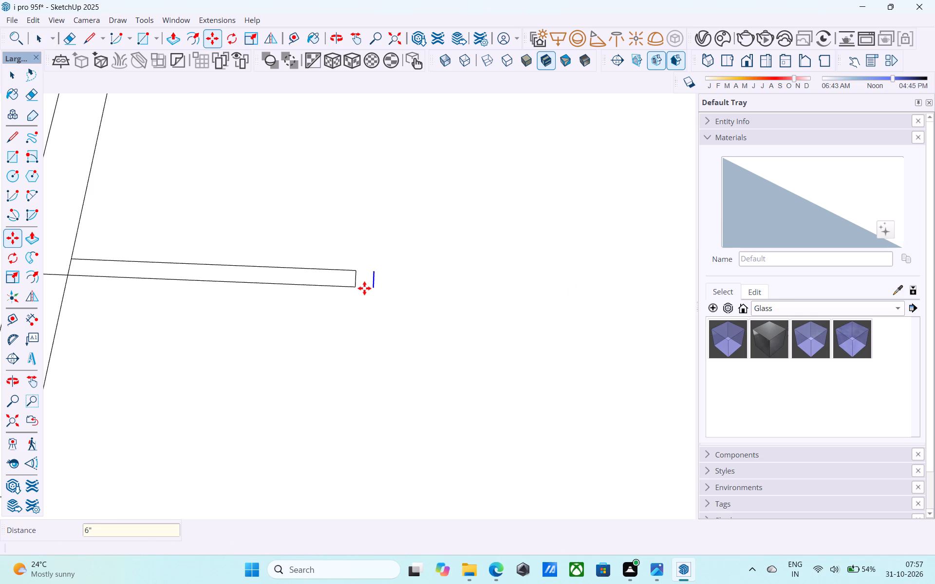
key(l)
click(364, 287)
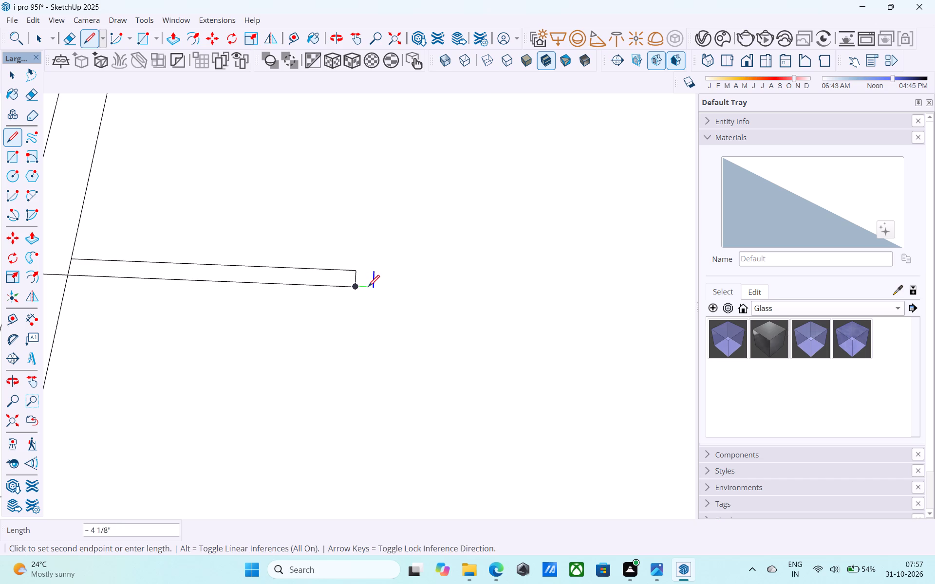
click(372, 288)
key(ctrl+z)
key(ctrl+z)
Draw two 6" lines joining the strip's end edge to its copy to form a square corner.
click(356, 288)
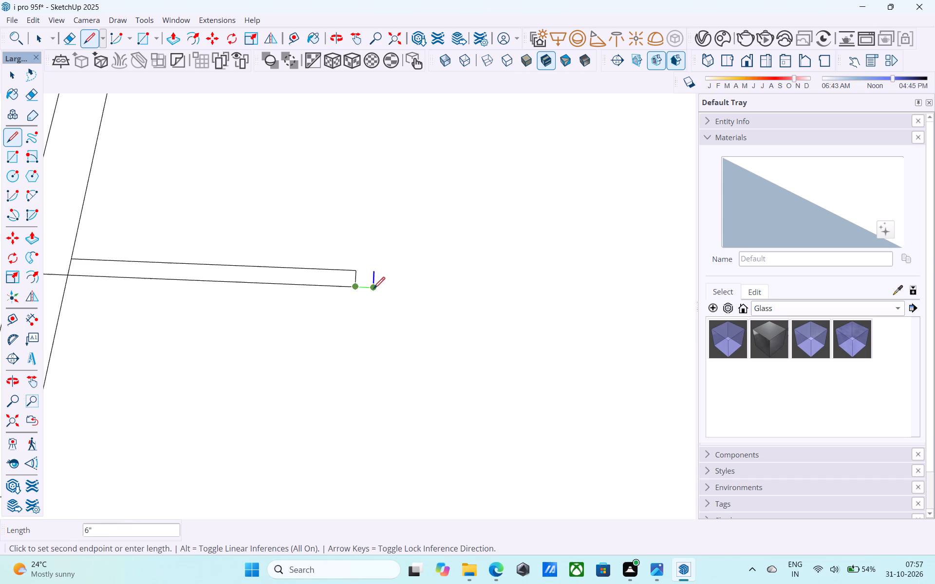
click(374, 289)
key(l)
click(352, 270)
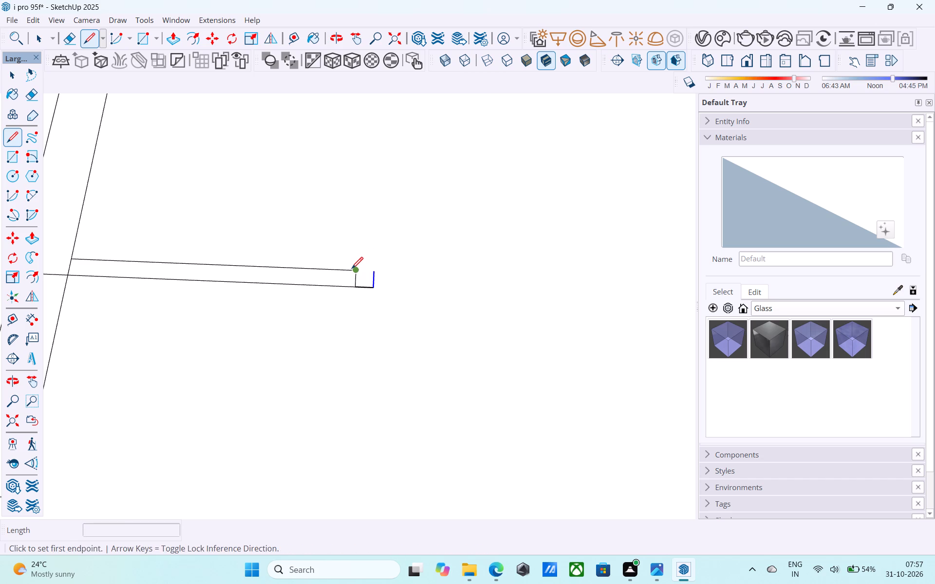
click(376, 274)
key(space)
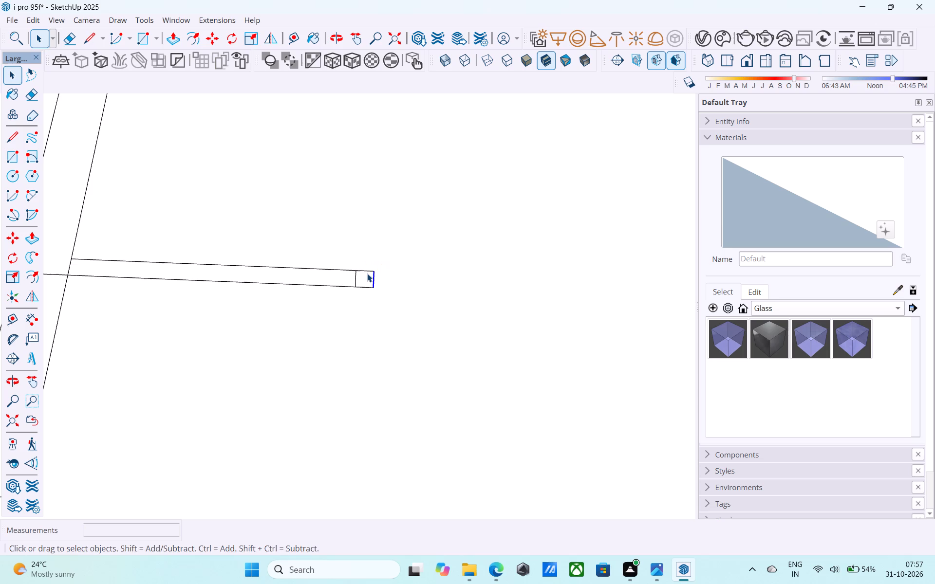
Draw two parallel lines along the red axis from the corner square to the main building's outer wall line.
key(l)
click(357, 269)
scroll(355, 354, down, 6)
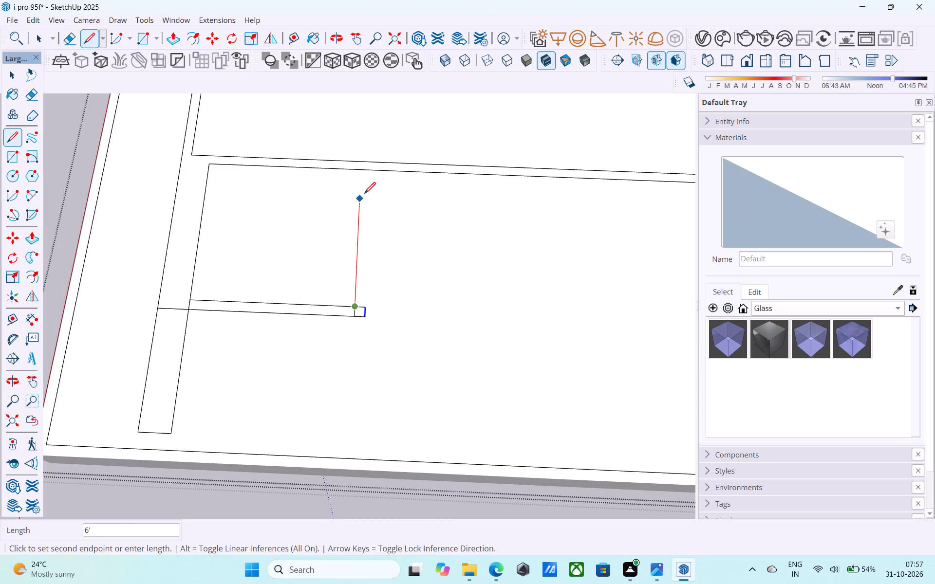
click(363, 171)
key(space)
text(l)
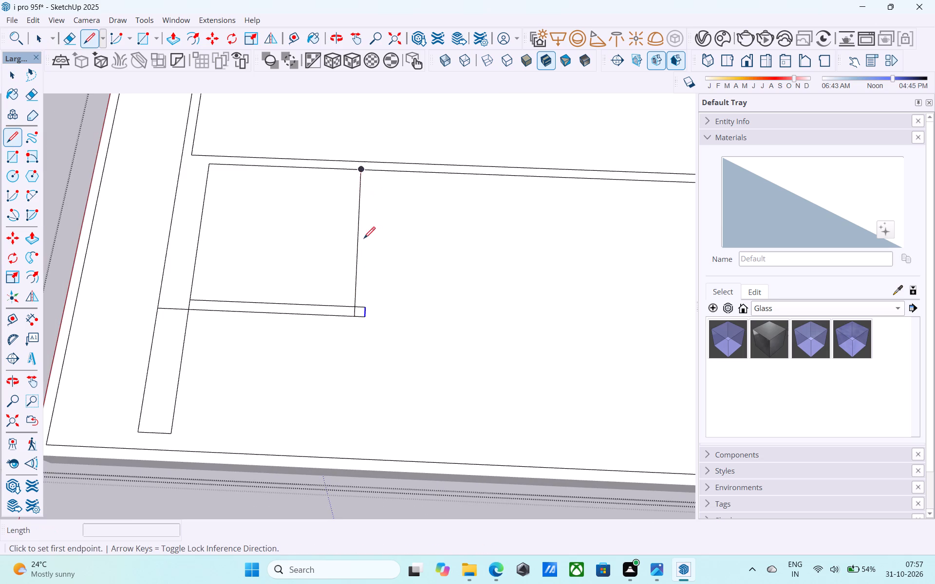
scroll(371, 312, up, 5)
click(364, 305)
scroll(364, 305, down, 5)
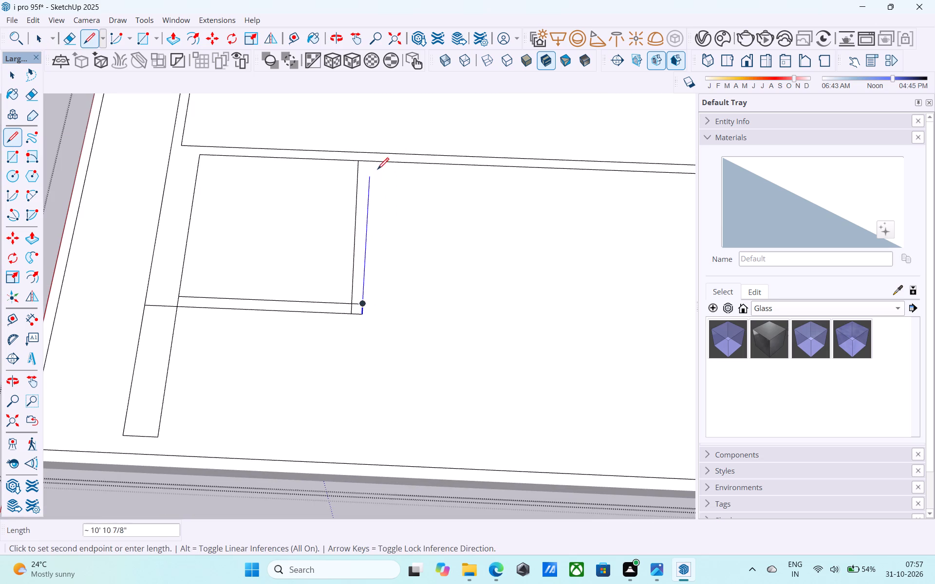
click(370, 163)
key(space)
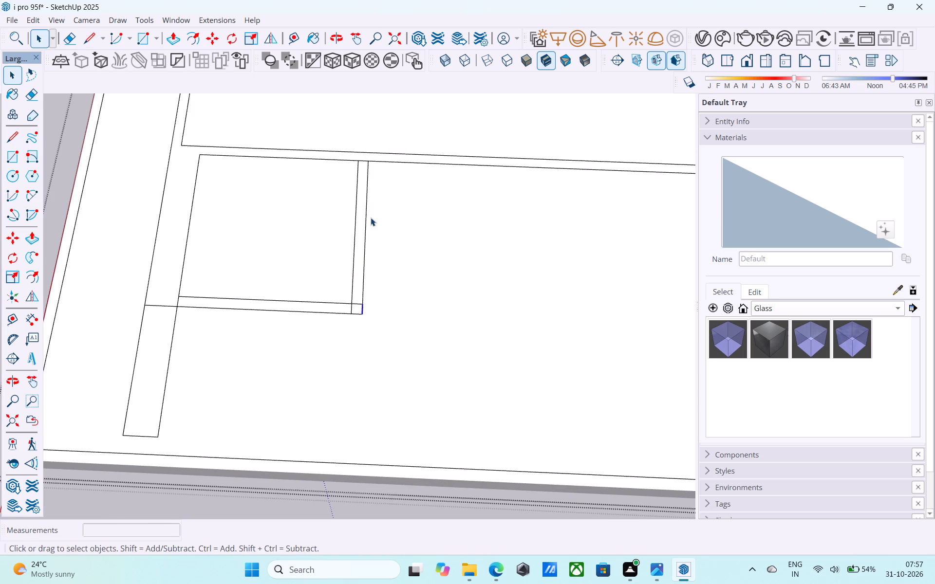
Erase the leftover short edges inside the new wall's square corner and save the model.
key(e)
scroll(349, 301, up, 8)
drag(361, 305, 362, 310)
drag(354, 315, 350, 317)
key(space)
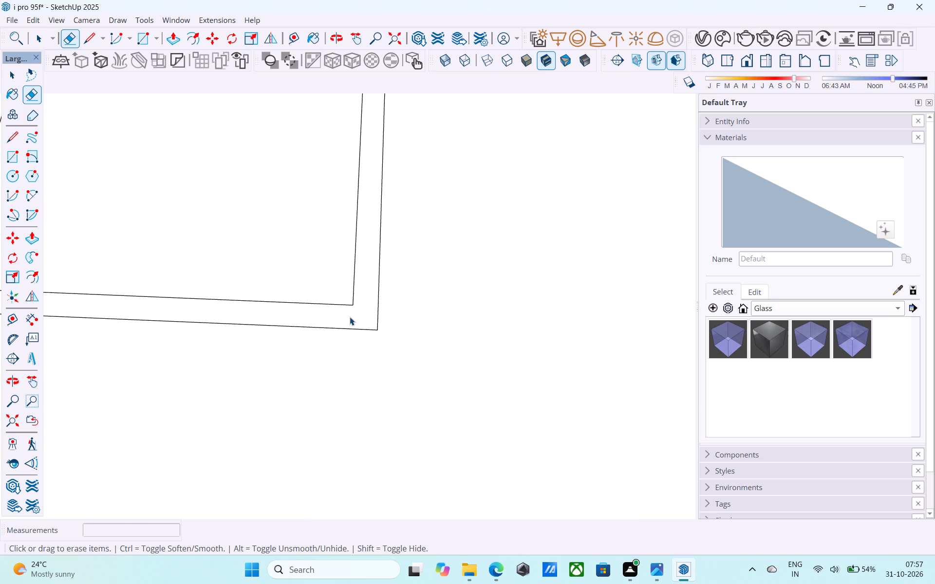
key(ctrl+s)
Extend the wall extension's inner edge with a short line across the main building's wall thickness.
scroll(354, 311, down, 16)
middle_drag(355, 311, 366, 343)
scroll(355, 311, down, 1)
key(l)
scroll(294, 271, up, 7)
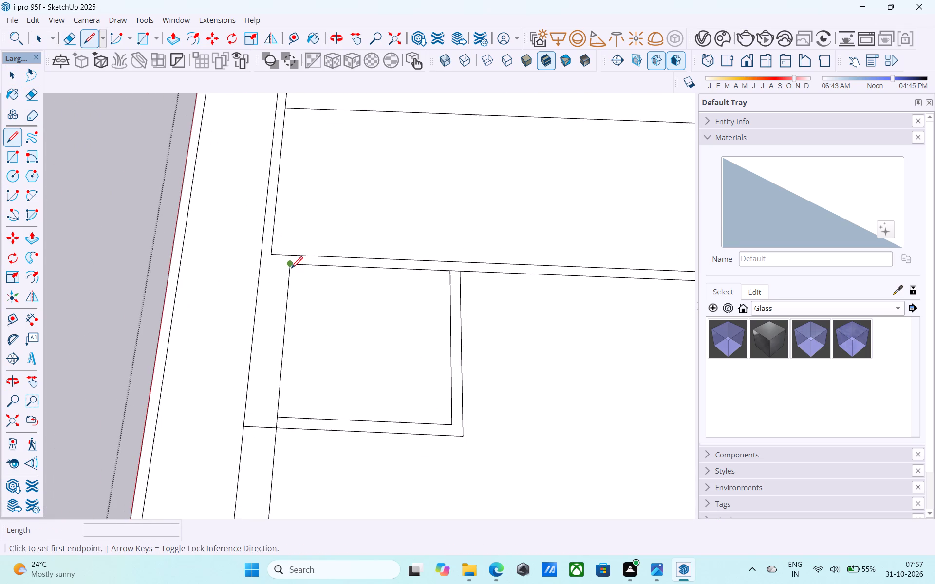
click(290, 268)
click(292, 255)
key(space)
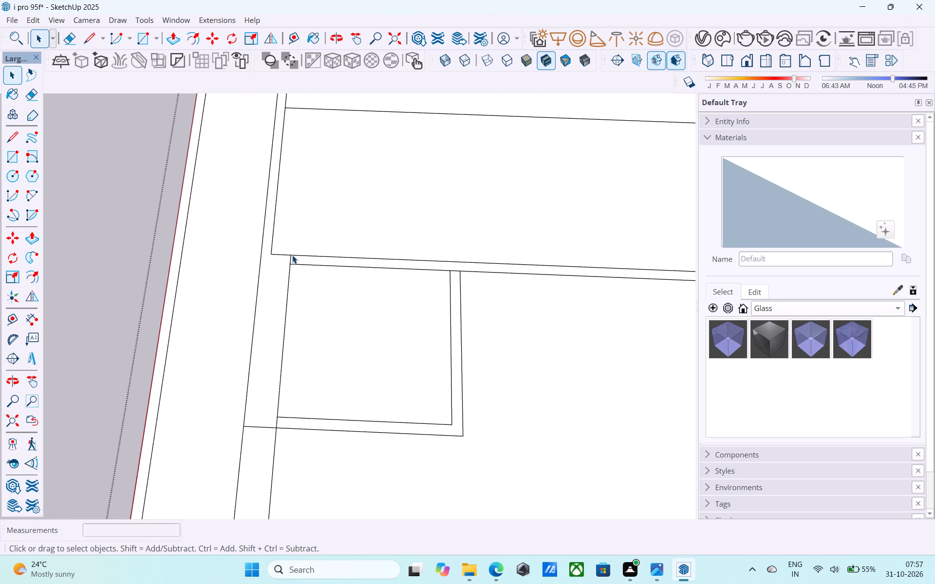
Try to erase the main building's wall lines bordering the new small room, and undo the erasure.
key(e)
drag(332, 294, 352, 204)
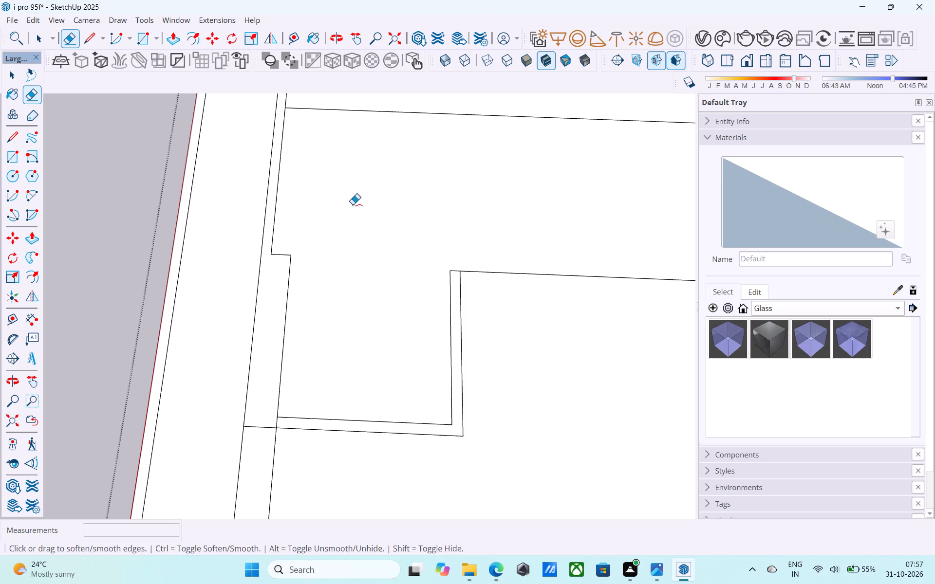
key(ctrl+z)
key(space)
Draw a 6" line across the main wall in line with the new side wall's inner edge, and save.
key(l)
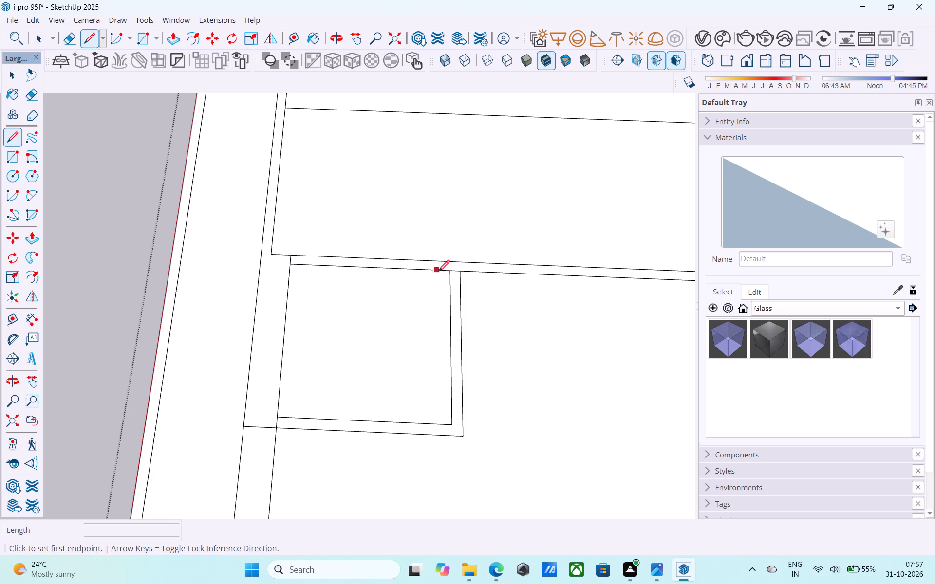
click(446, 273)
click(448, 261)
key(space)
key(ctrl+s)
Erase the two main wall lines between the main building and the new small room.
key(e)
drag(403, 284, 400, 202)
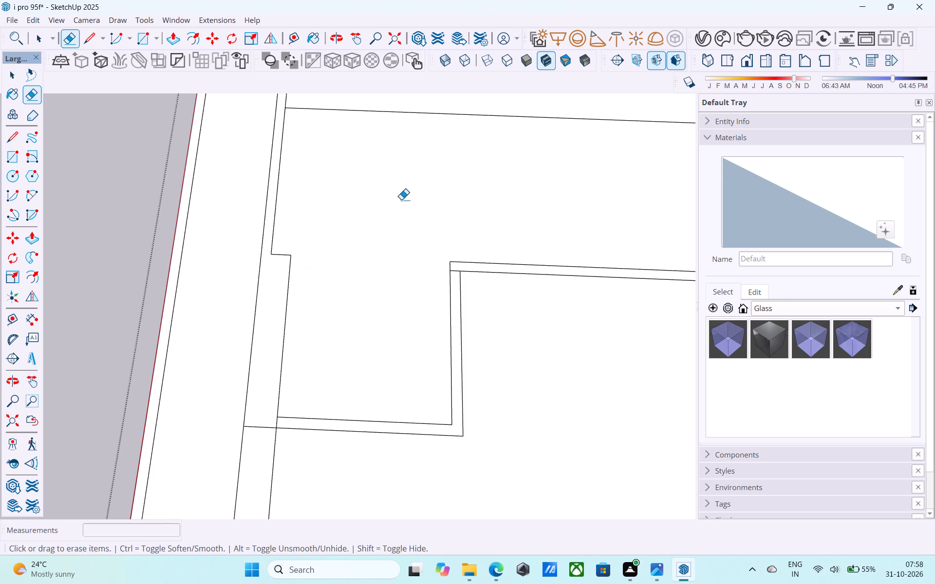
middle_click(401, 200)
scroll(401, 200, down, 5)
Erase the leftover short edges where the new walls meet the main wall and the wall extension.
key(space)
key(e)
scroll(435, 241, up, 8)
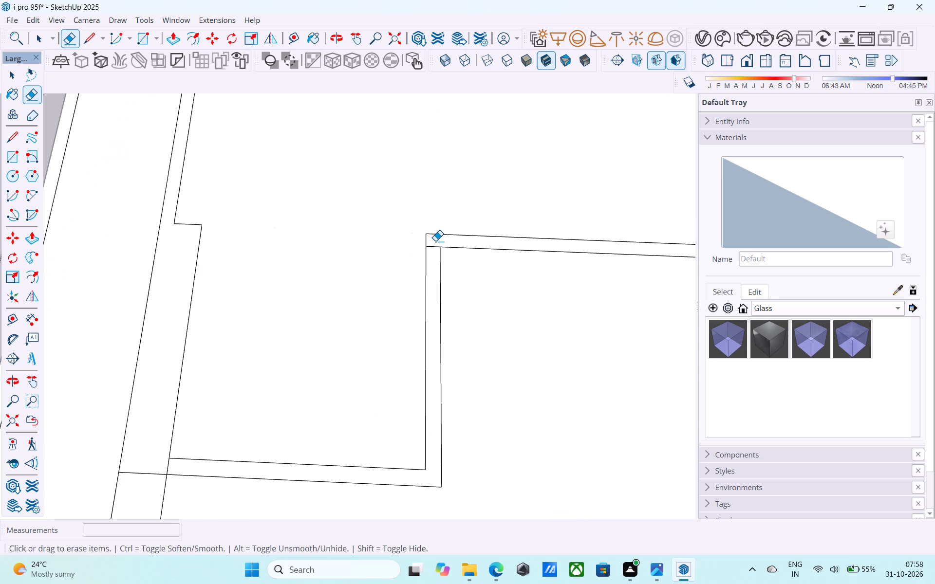
drag(435, 241, 435, 247)
scroll(425, 259, down, 5)
click(249, 401)
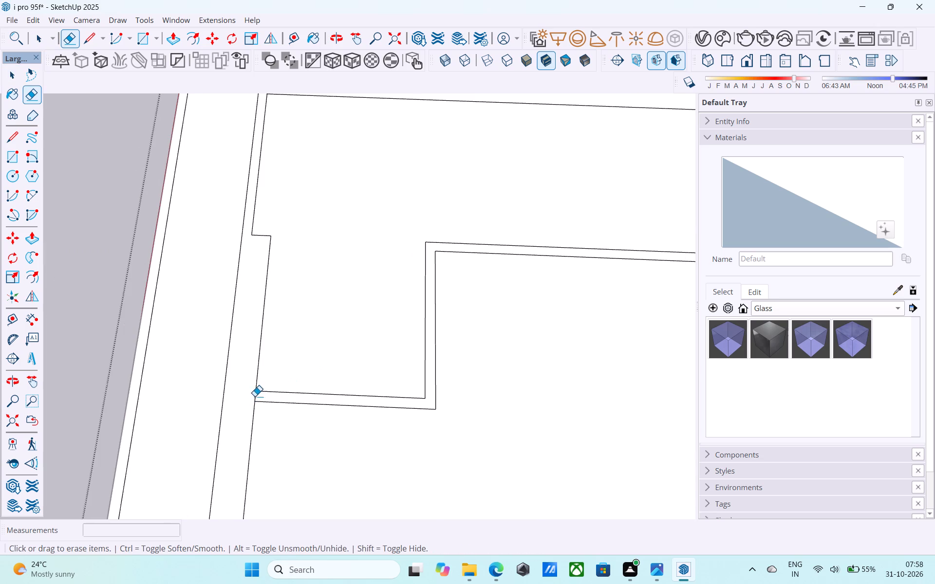
drag(256, 396, 251, 396)
scroll(311, 341, down, 12)
key(space)
Copy the line dividing the main building 6" along the red axis toward the new small room.
middle_drag(315, 385, 336, 222)
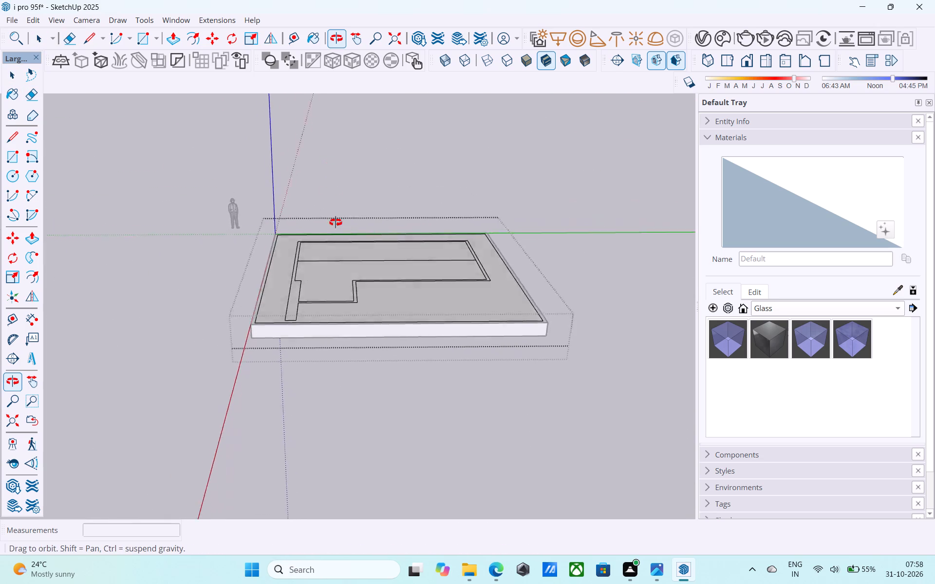
middle_drag(336, 222, 539, 271)
middle_drag(390, 320, 557, 341)
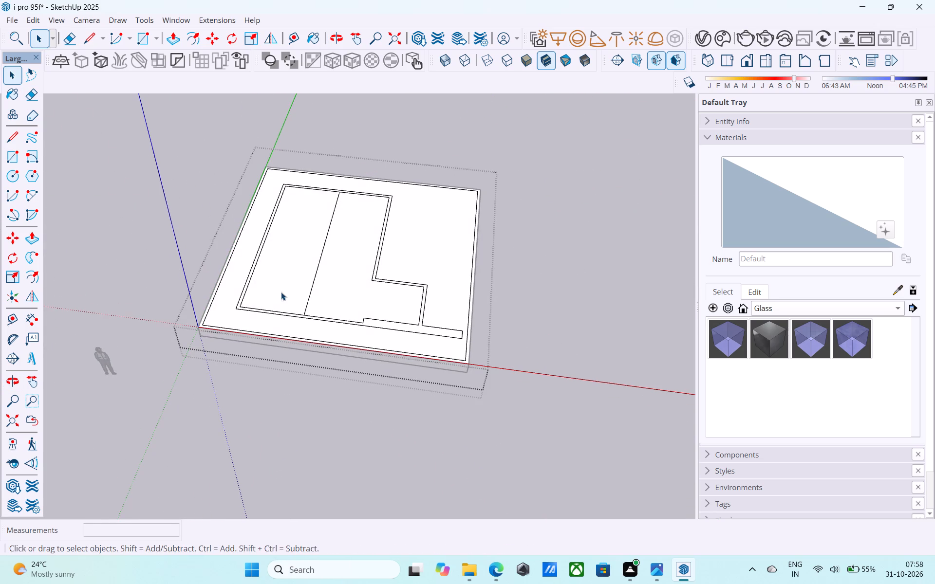
scroll(303, 305, up, 5)
click(307, 313)
scroll(303, 329, up, 5)
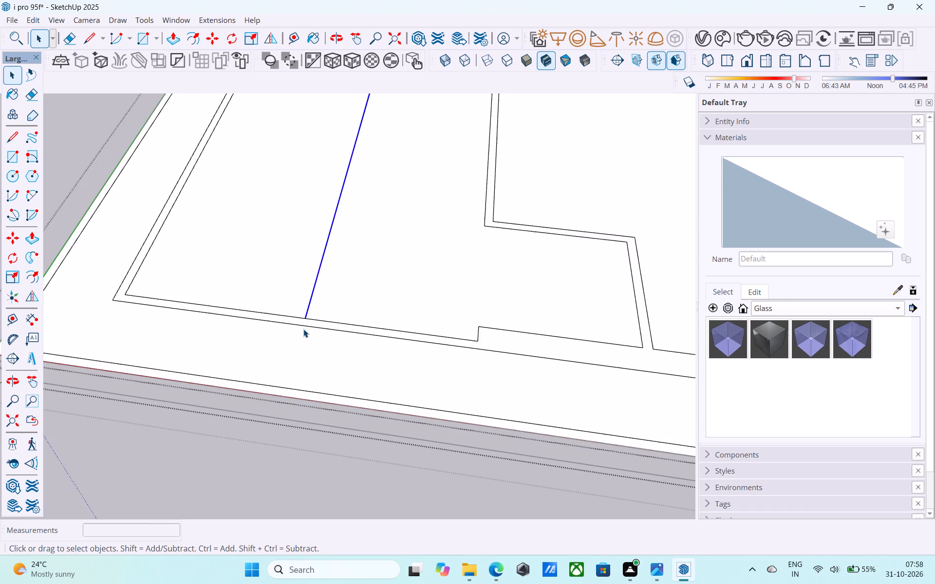
key(m)
ctrl+scroll(304, 325, up, 2)
click(305, 319)
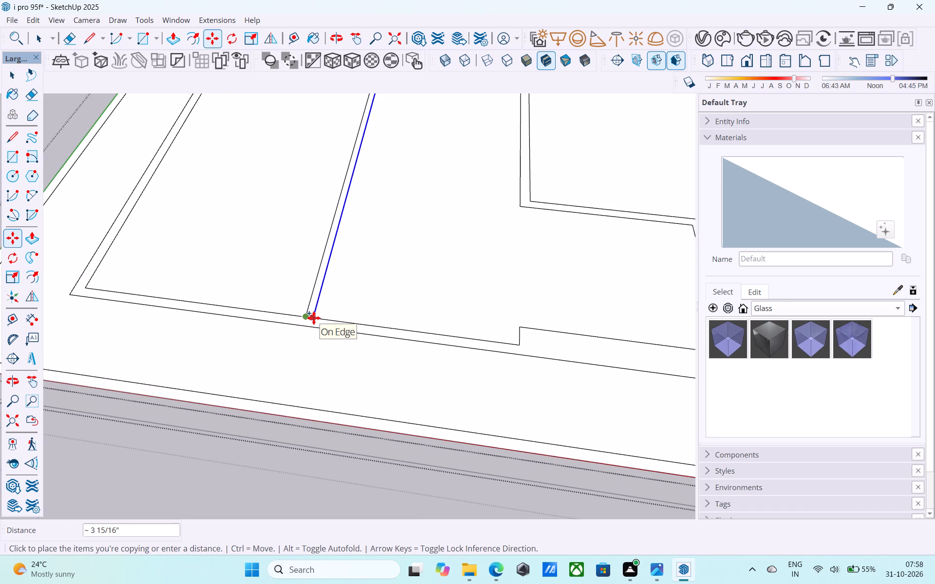
text(6")
key(Return)
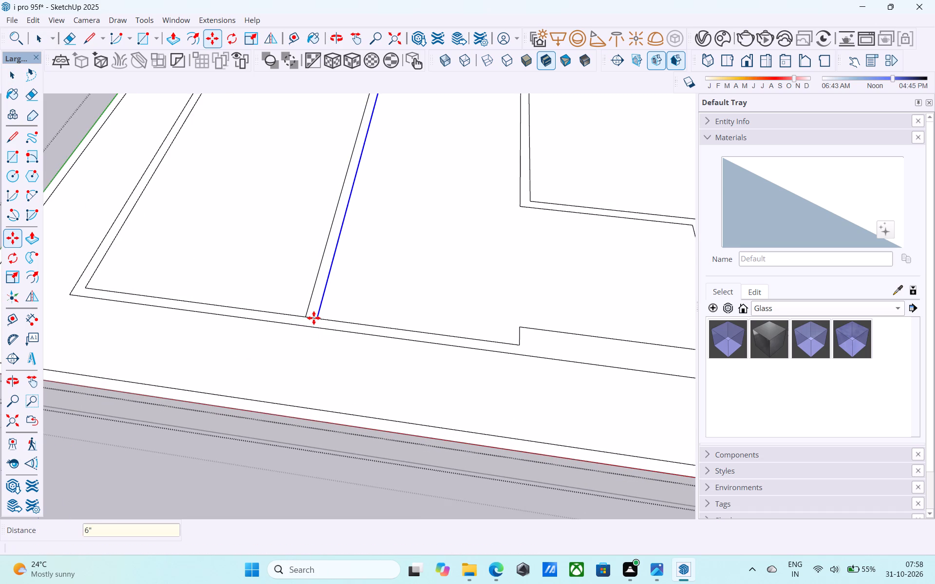
key(space)
Examine the doubled dividing line and the joined wall layout on the slab from several angles.
scroll(275, 337, up, 1)
scroll(274, 338, down, 17)
middle_drag(405, 317, 181, 224)
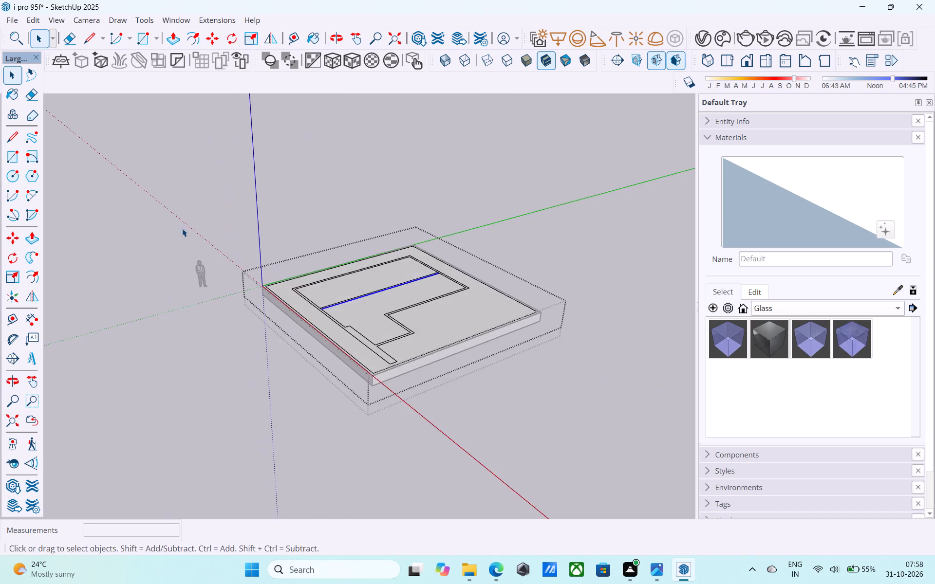
middle_drag(295, 269, 233, 239)
middle_drag(325, 281, 207, 252)
middle_drag(324, 237, 334, 334)
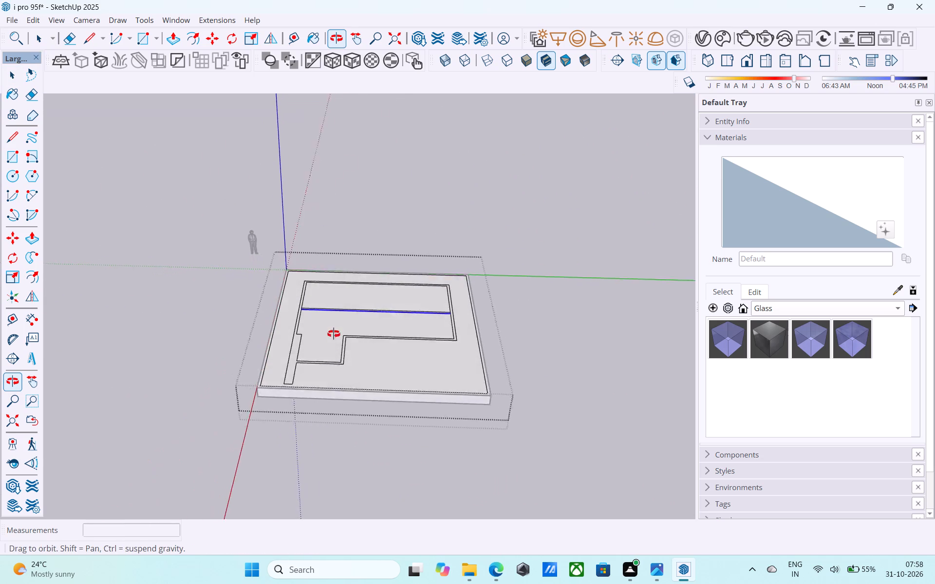
middle_drag(334, 334, 334, 380)
scroll(334, 380, up, 6)
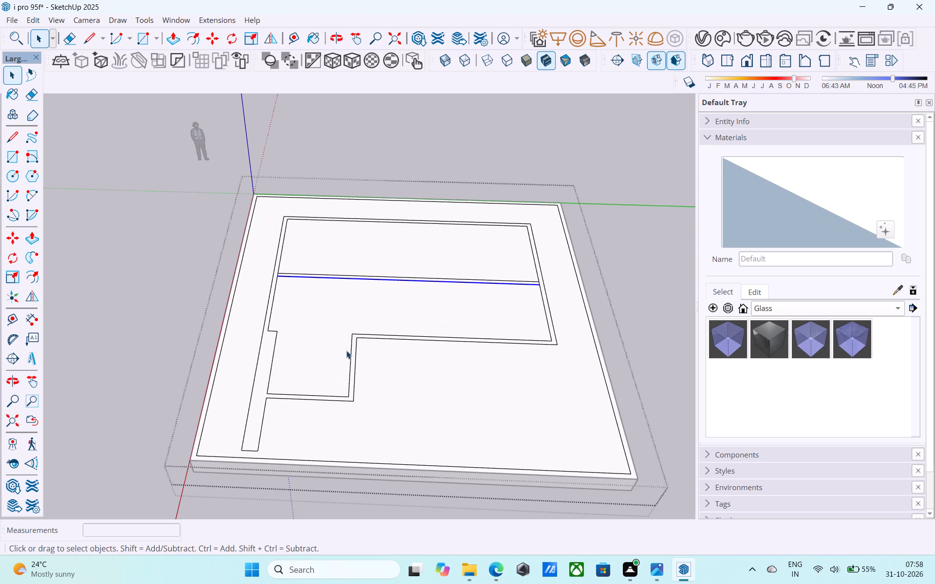
Examine the wall footprint and doubled dividing line on the slab from several angles.
scroll(380, 289, down, 6)
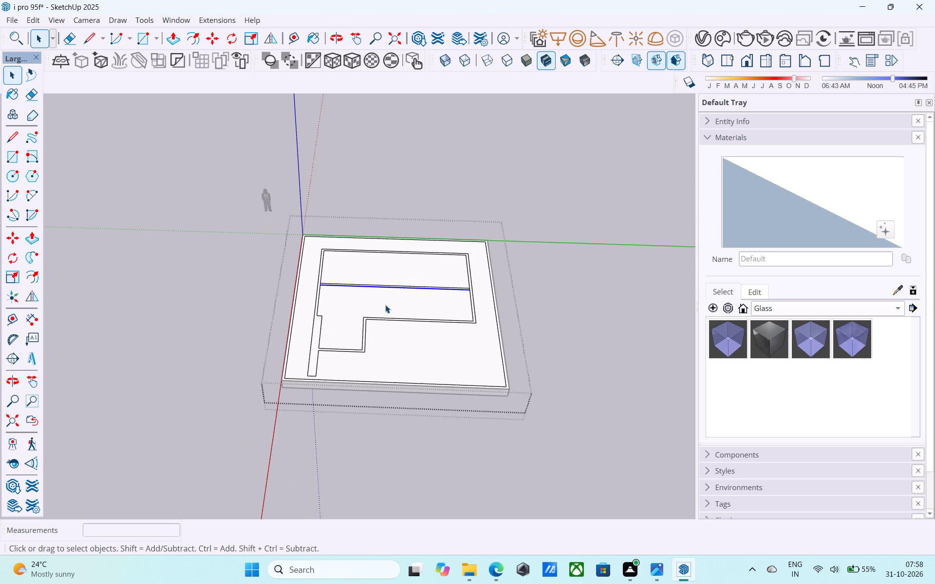
middle_drag(385, 354, 421, 257)
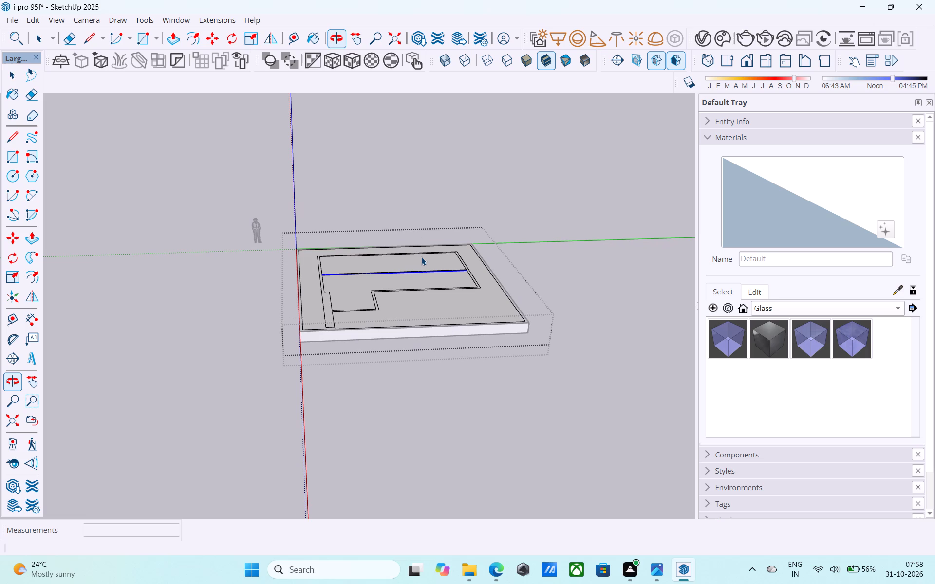
scroll(336, 326, up, 5)
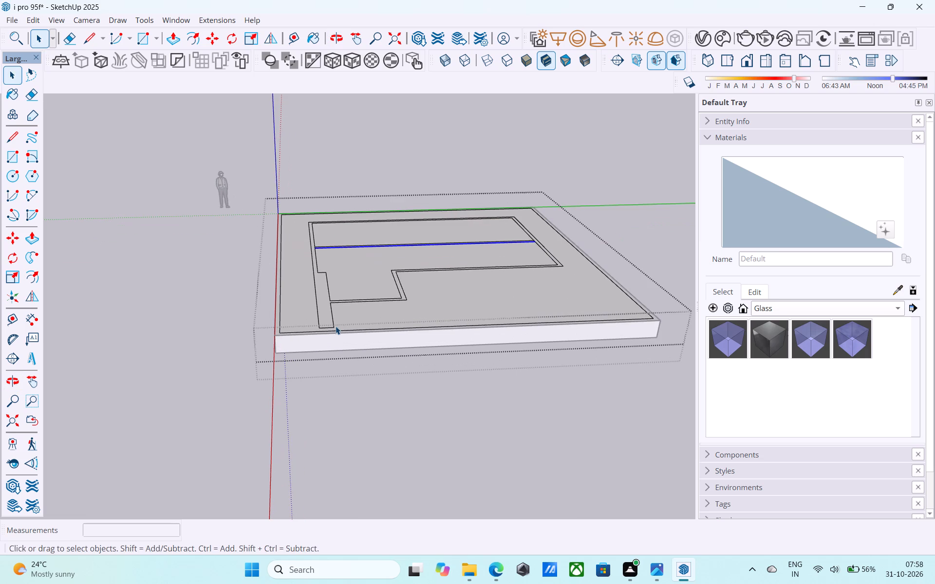
scroll(337, 326, down, 6)
middle_drag(326, 328, 365, 333)
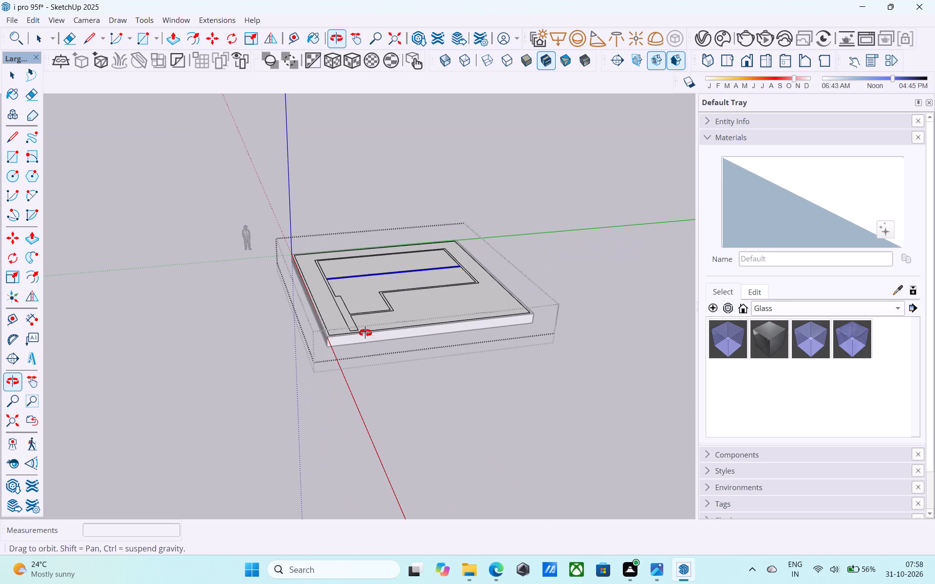
middle_drag(365, 333, 365, 333)
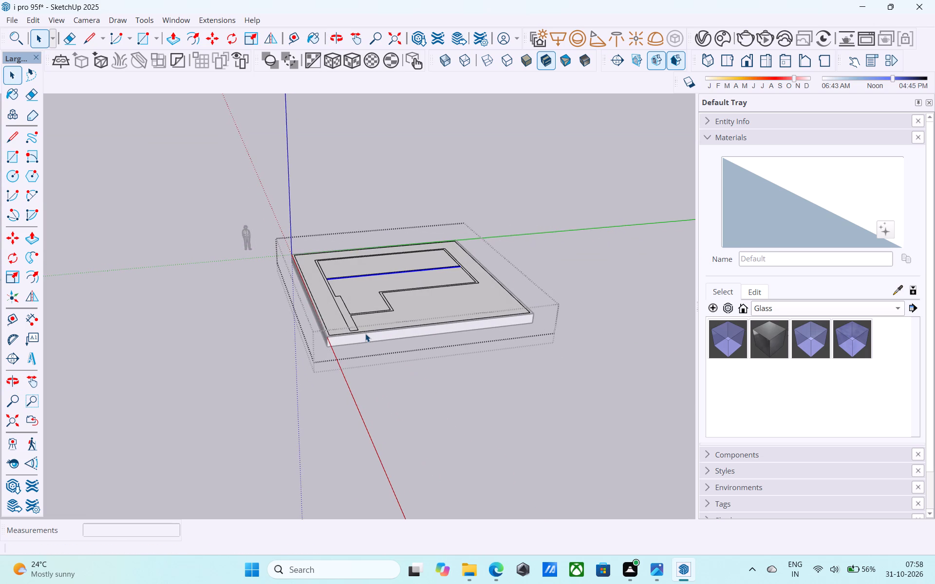
middle_drag(353, 334, 336, 339)
scroll(372, 306, up, 6)
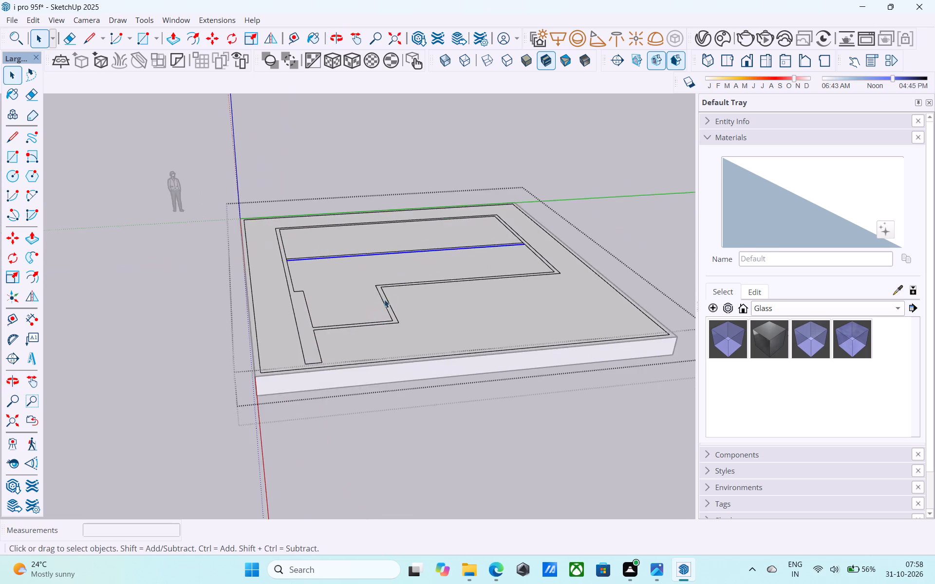
scroll(388, 298, up, 1)
scroll(388, 298, down, 5)
middle_drag(380, 306, 381, 395)
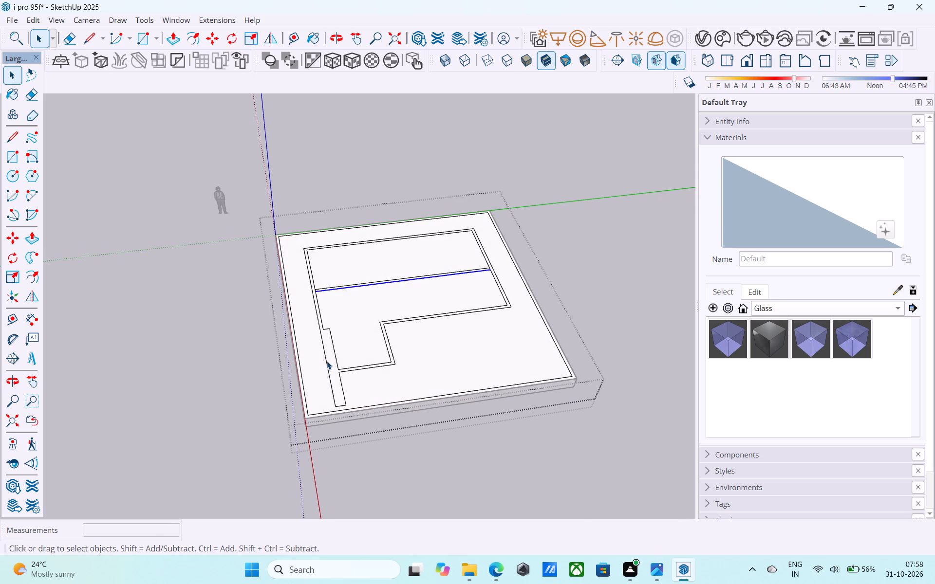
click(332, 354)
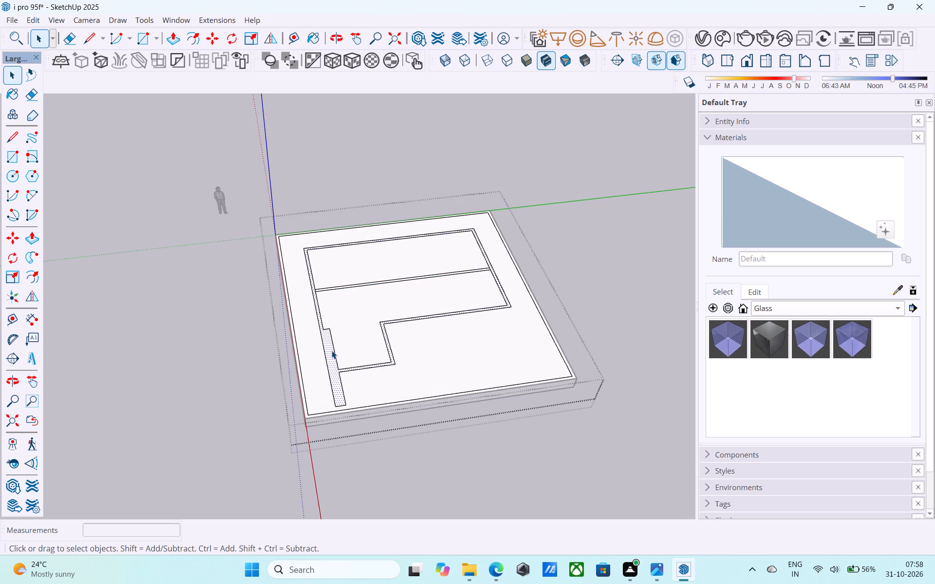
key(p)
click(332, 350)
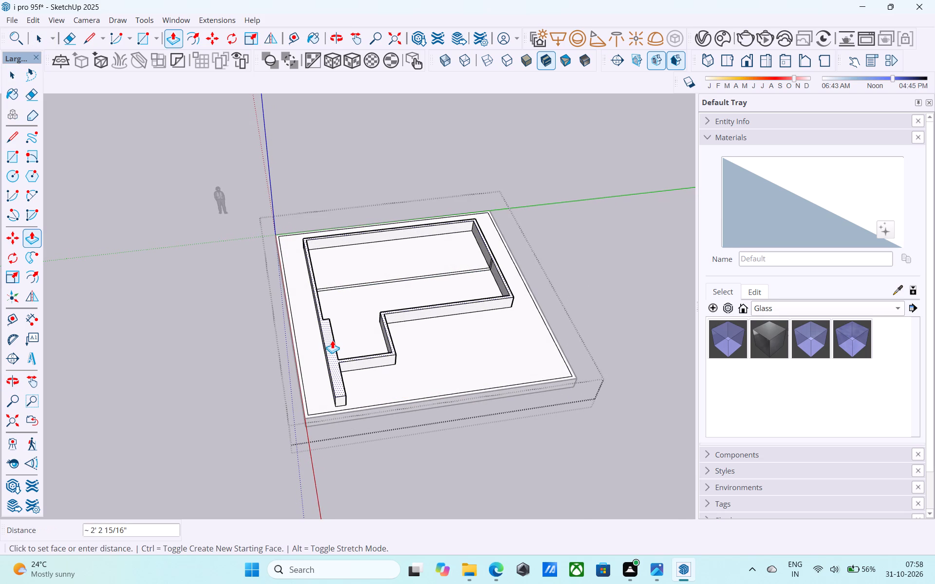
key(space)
Erase the short edge closing off the partition where it meets the long side wall, and save the model.
key(e)
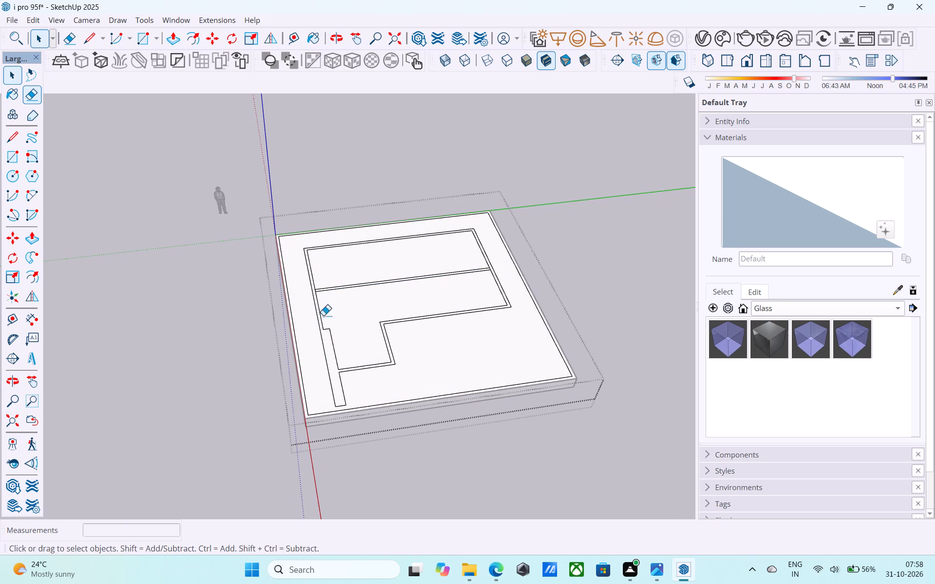
scroll(326, 282, up, 15)
drag(313, 291, 304, 292)
scroll(300, 246, down, 12)
middle_drag(276, 186, 271, 187)
key(space)
scroll(271, 187, down, 5)
middle_drag(280, 237, 280, 237)
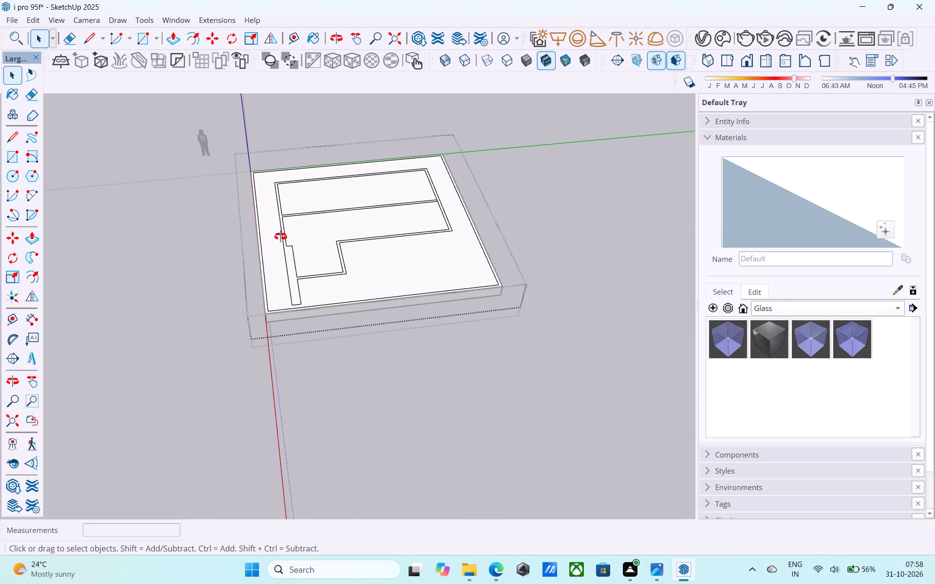
middle_drag(280, 237, 262, 224)
key(ctrl+s)
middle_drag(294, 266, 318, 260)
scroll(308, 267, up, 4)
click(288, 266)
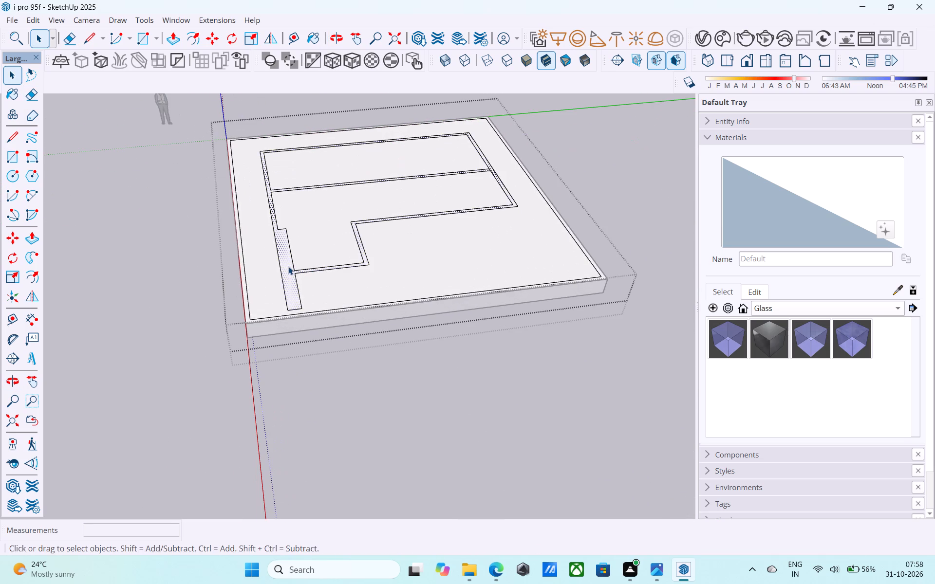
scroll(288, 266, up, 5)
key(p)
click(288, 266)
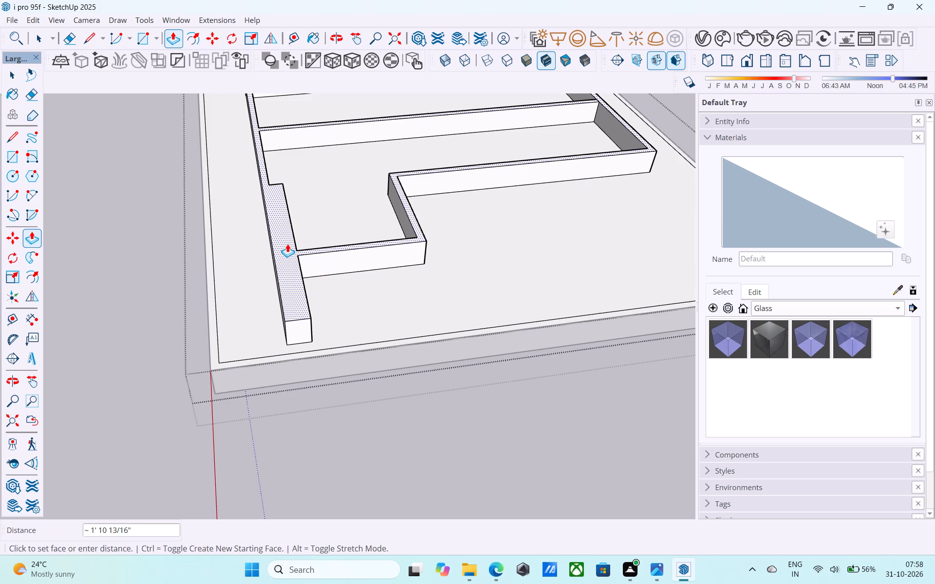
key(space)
Push/Pull the joined wall footprint, including the partition, up 10' from the slab.
click(286, 246)
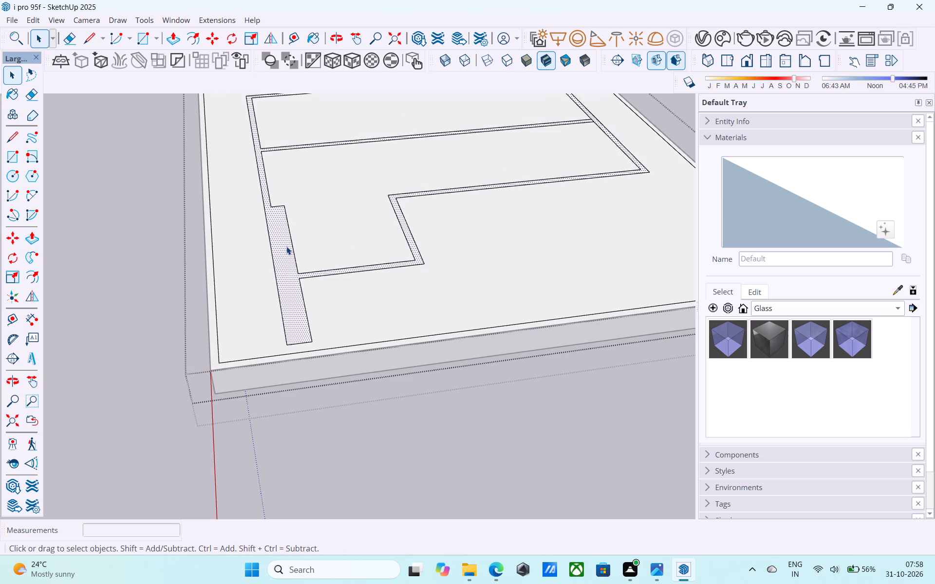
key(p)
click(286, 246)
text(10')
key(Return)
key(space)
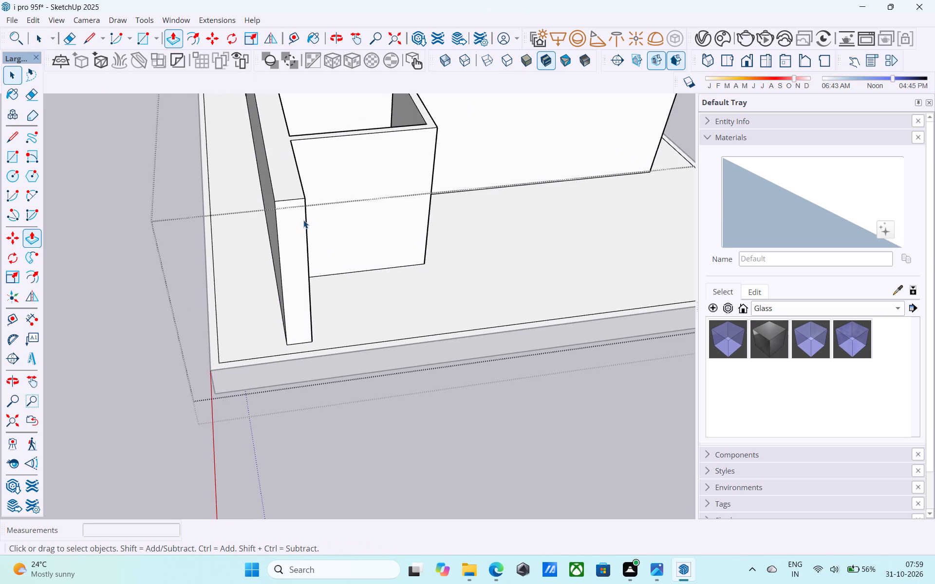
Push the end face of the thickened side wall inside the small room back to the inner face of that room's front wall.
scroll(303, 220, down, 10)
middle_drag(305, 253, 208, 245)
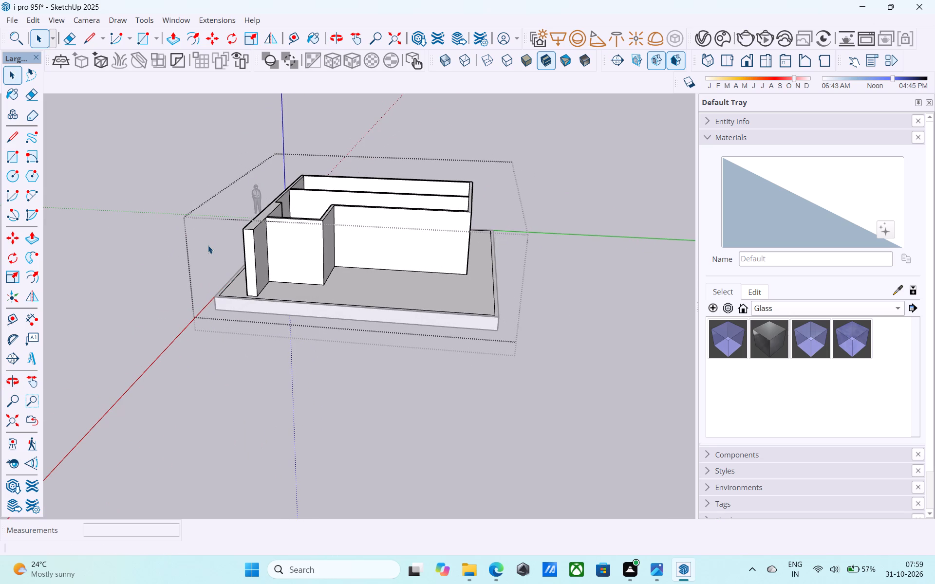
middle_drag(208, 246, 244, 257)
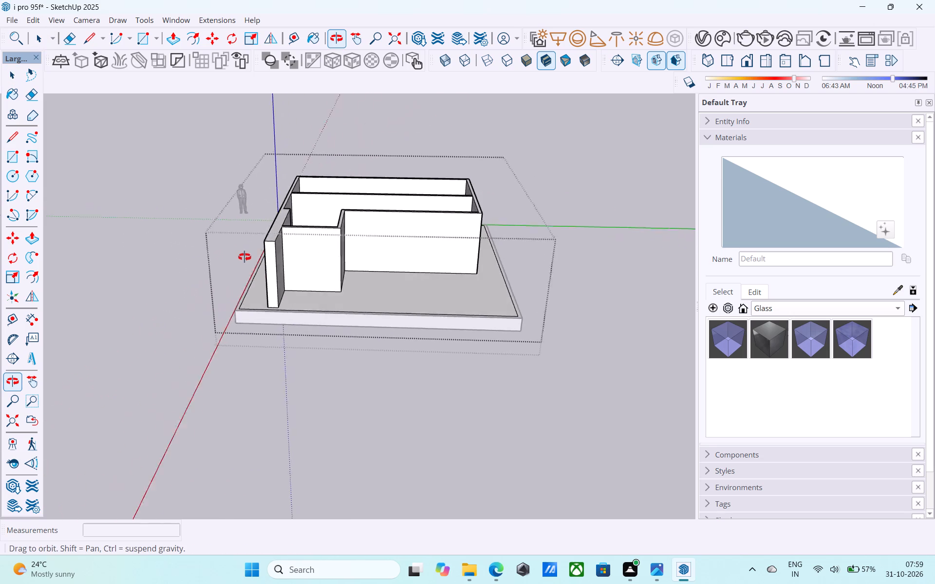
middle_drag(244, 257, 252, 416)
scroll(277, 388, up, 6)
scroll(280, 374, down, 6)
middle_drag(261, 377, 273, 357)
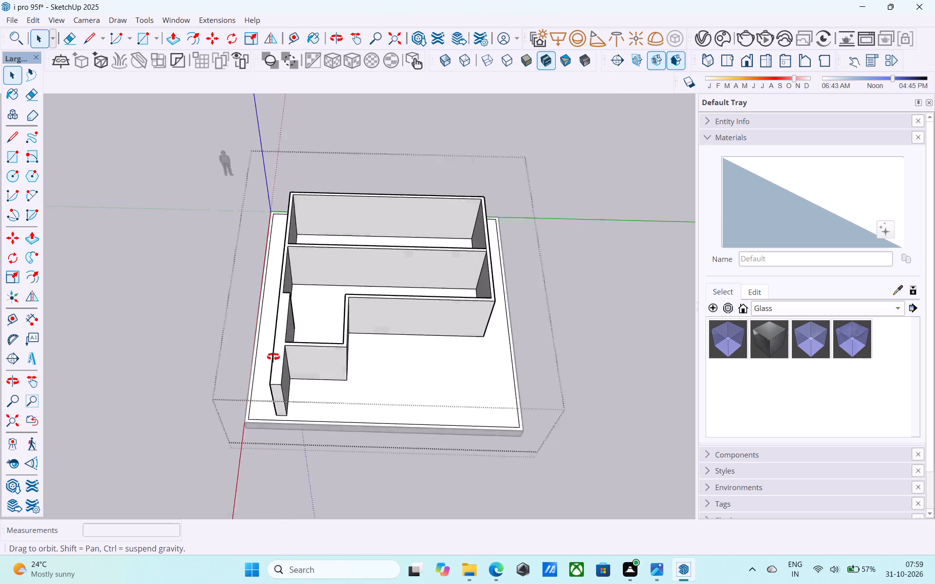
middle_drag(273, 357, 583, 389)
middle_drag(392, 379, 804, 423)
middle_drag(313, 374, 475, 359)
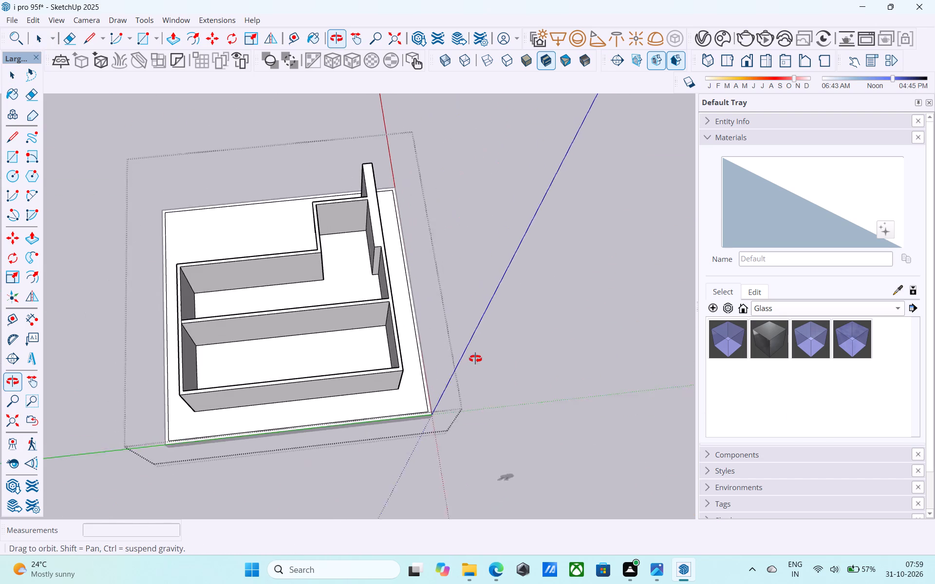
middle_drag(475, 359, 491, 344)
middle_drag(325, 314, 399, 277)
scroll(353, 265, up, 8)
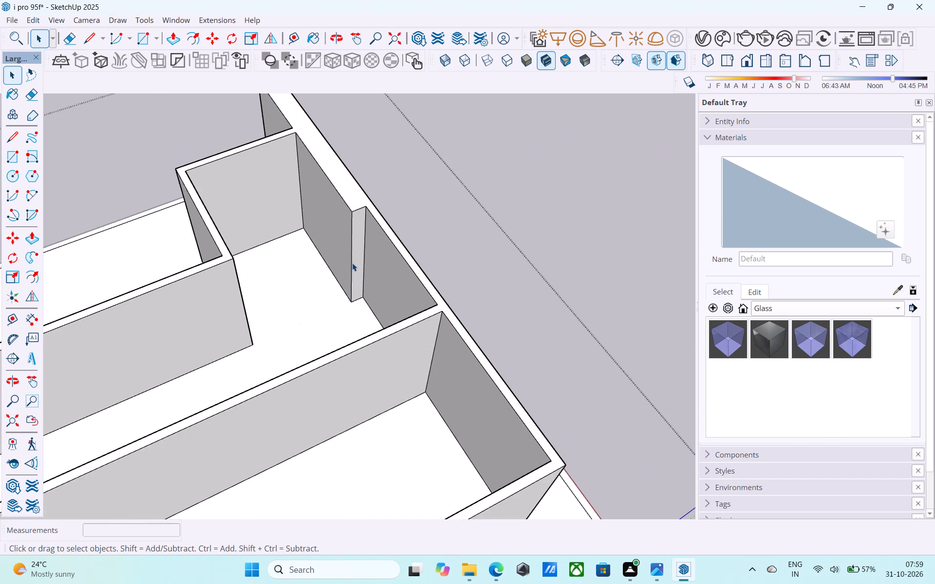
click(358, 251)
key(p)
click(358, 251)
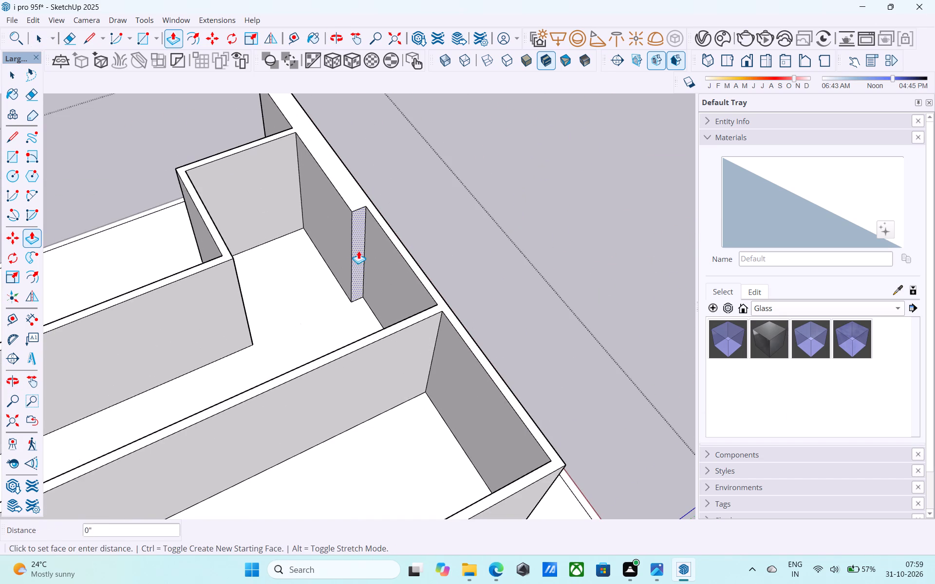
click(255, 178)
key(space)
Erase the leftover vertical edge on the small room's front wall beside the side wall, and save the model.
key(e)
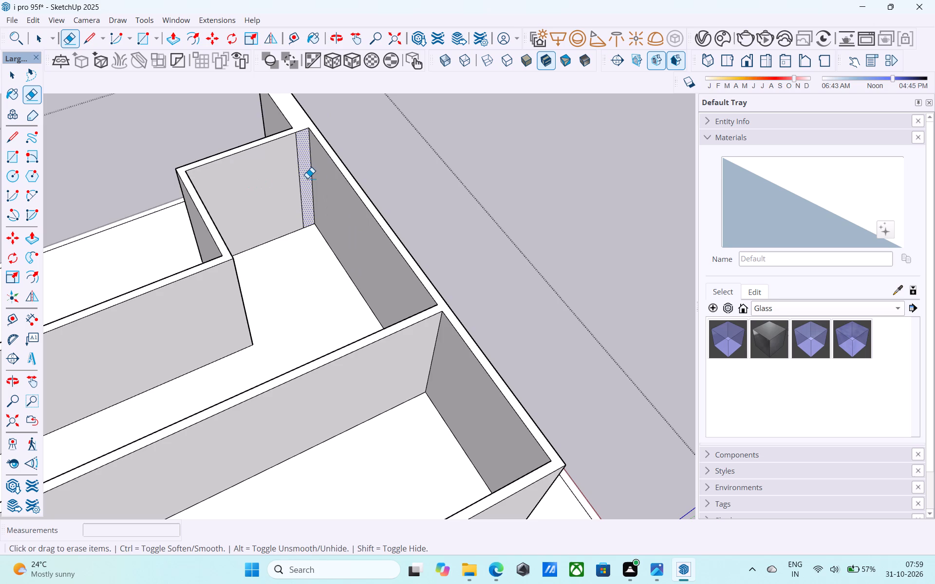
drag(307, 178, 298, 170)
middle_drag(243, 202, 543, 202)
scroll(498, 237, down, 5)
middle_drag(328, 280, 714, 219)
key(space)
middle_drag(468, 232, 485, 220)
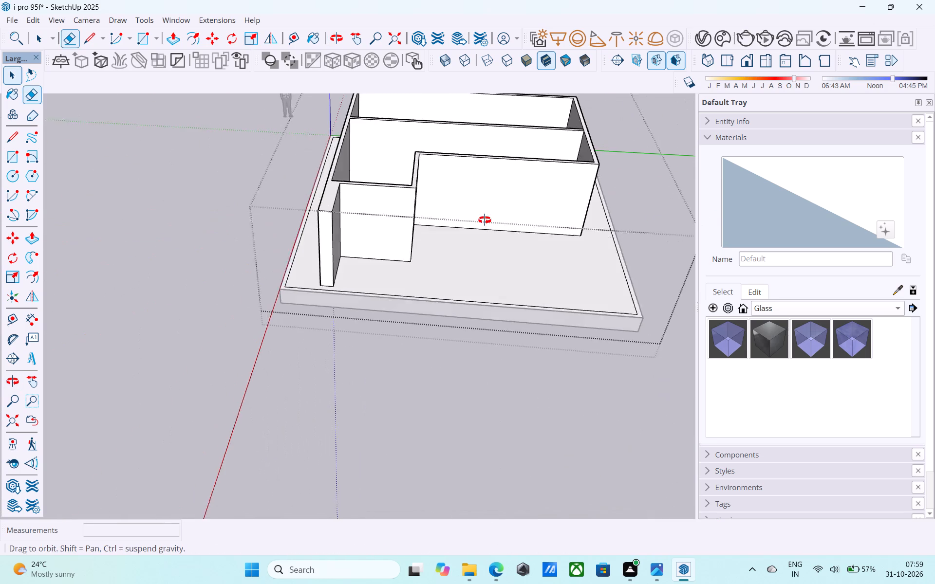
middle_drag(485, 220, 404, 272)
key(ctrl+s)
Examine the raised walls, partition and small front room on the slab from several angles.
scroll(406, 272, up, 1)
scroll(406, 273, down, 3)
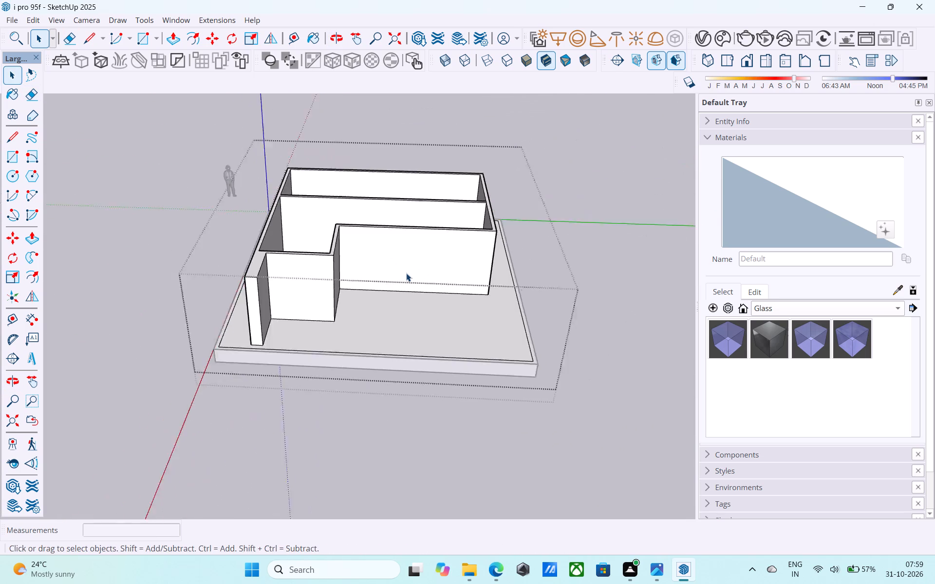
scroll(406, 273, down, 3)
middle_drag(342, 301, 391, 301)
middle_drag(462, 300, 437, 305)
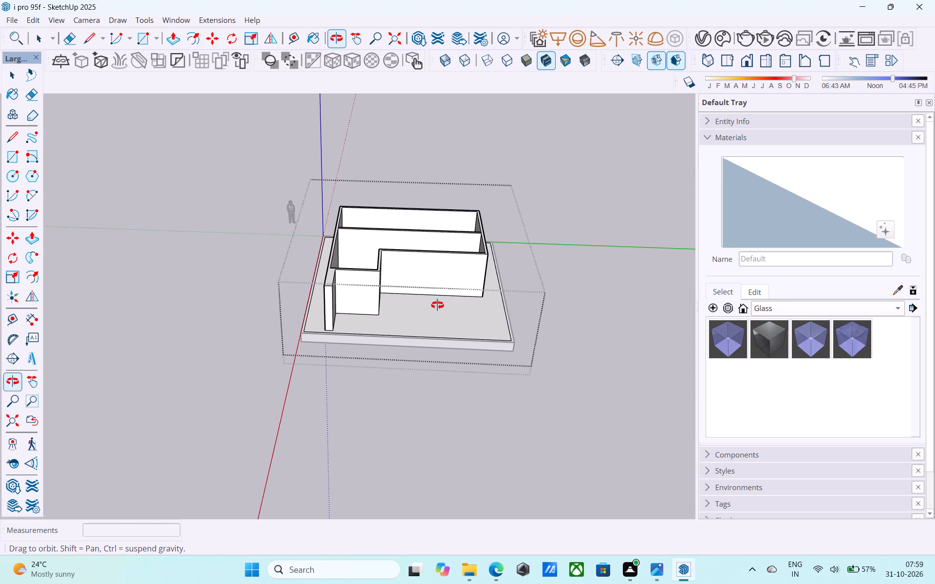
middle_drag(437, 305, 483, 215)
scroll(477, 236, up, 5)
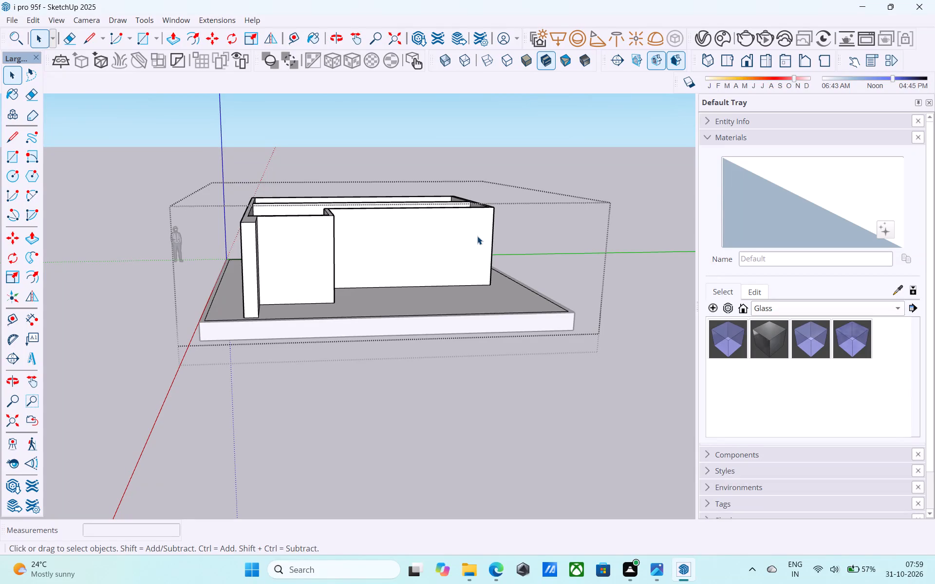
scroll(477, 236, down, 5)
shift+middle_drag(477, 237, 442, 279)
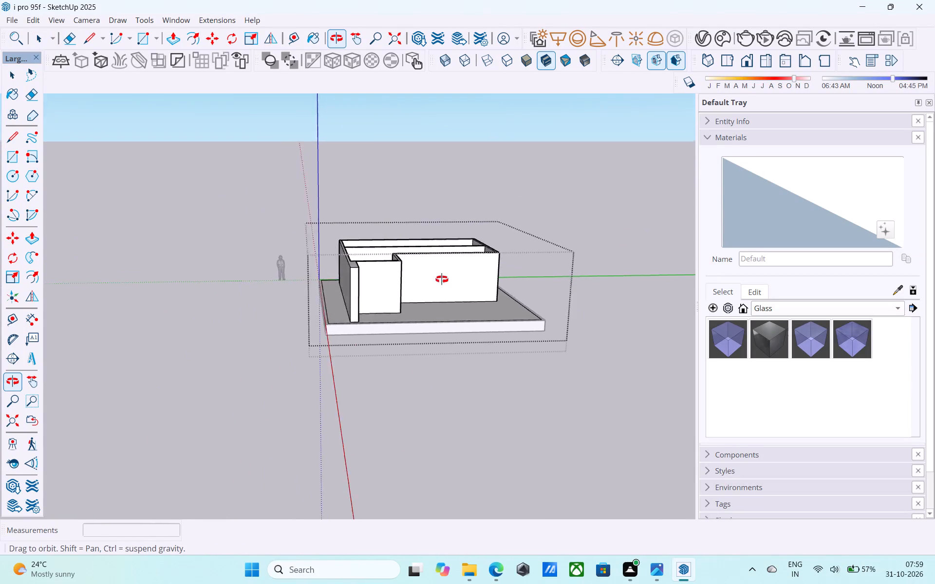
shift+middle_drag(442, 279, 259, 330)
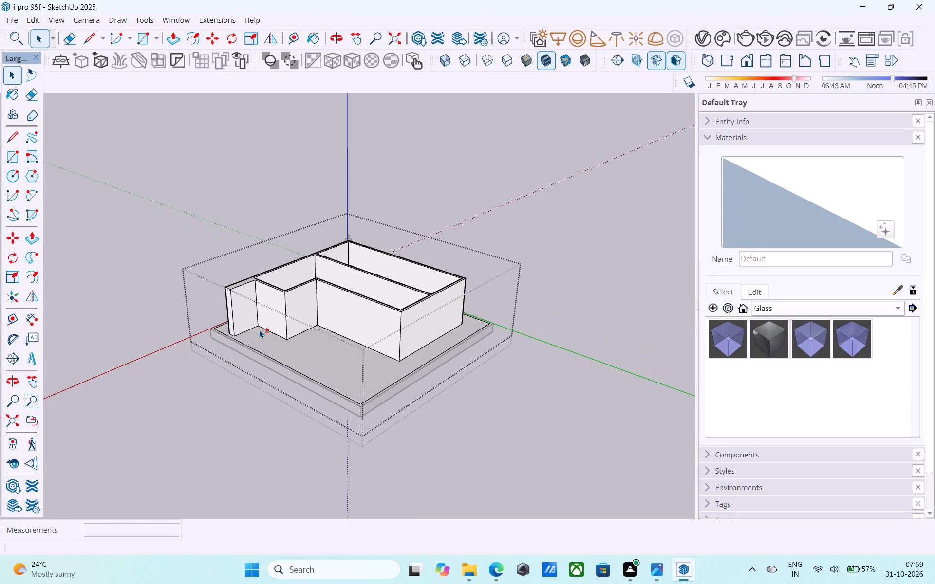
middle_drag(295, 305, 364, 297)
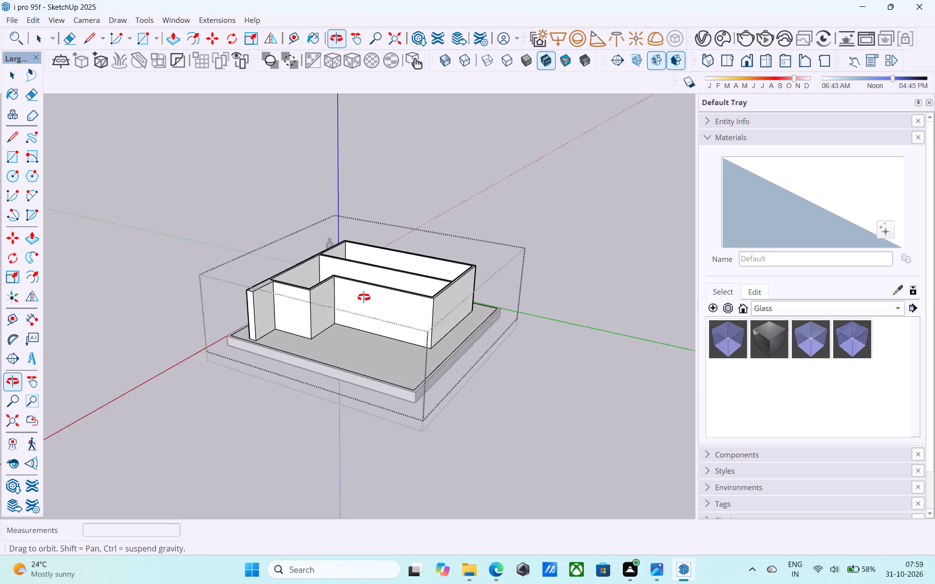
middle_drag(364, 297, 374, 300)
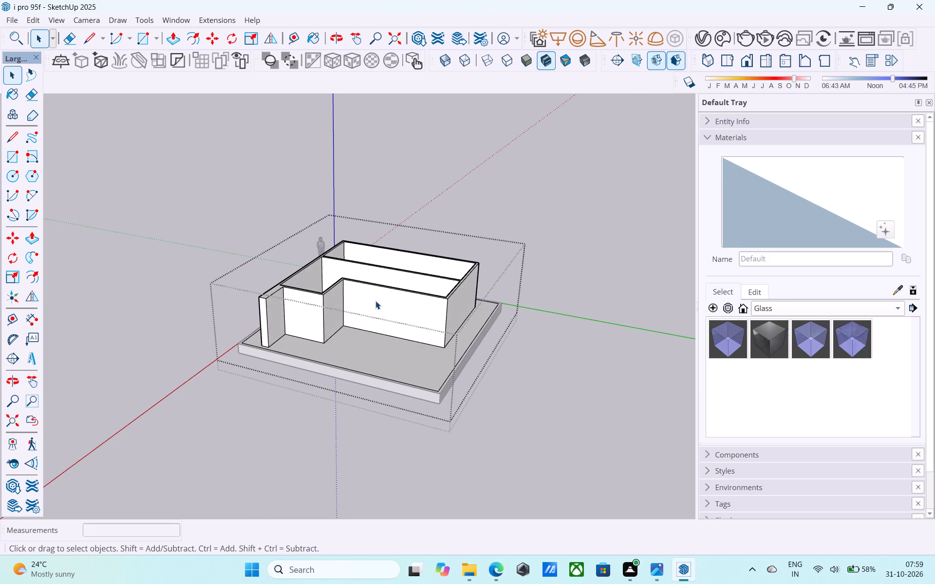
middle_drag(375, 301, 419, 302)
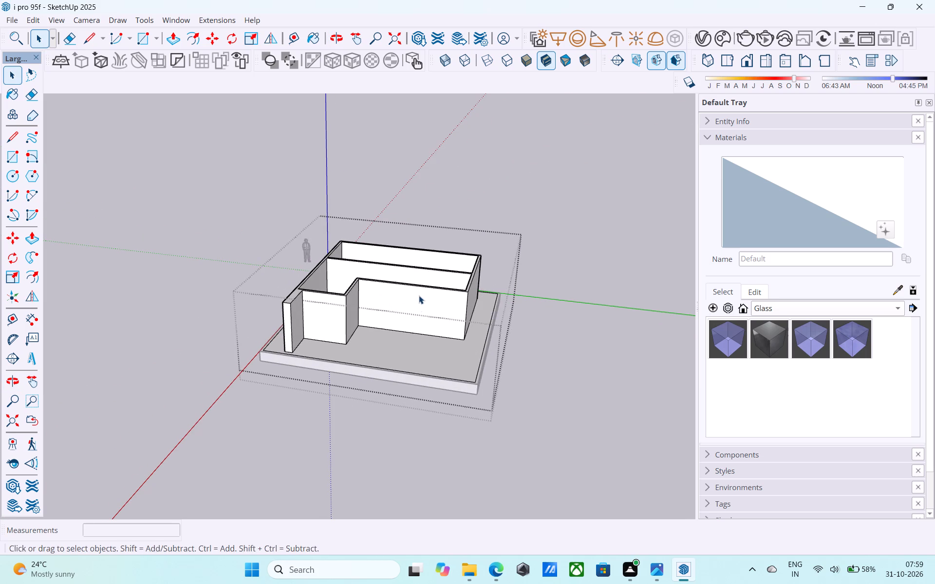
scroll(419, 295, down, 5)
middle_drag(419, 295, 481, 394)
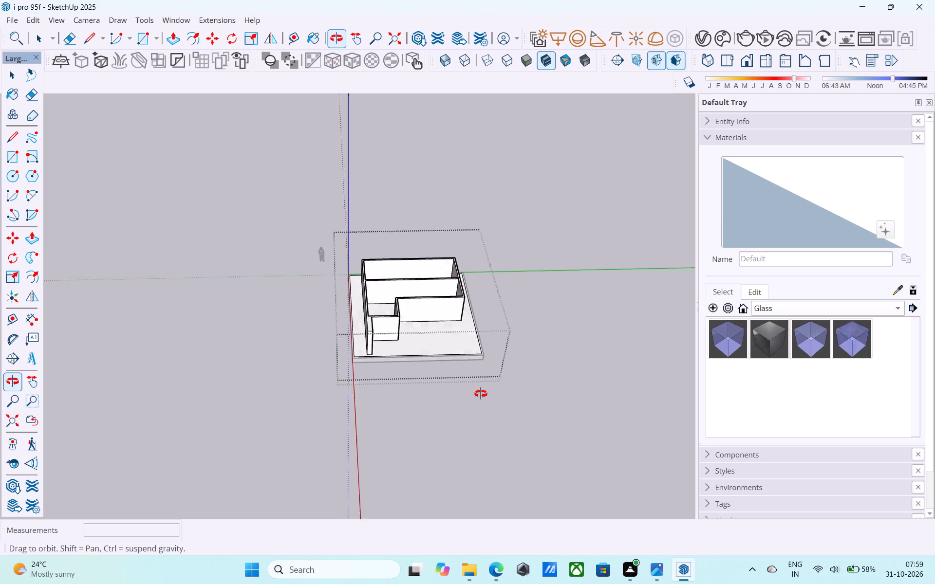
middle_drag(481, 394, 482, 287)
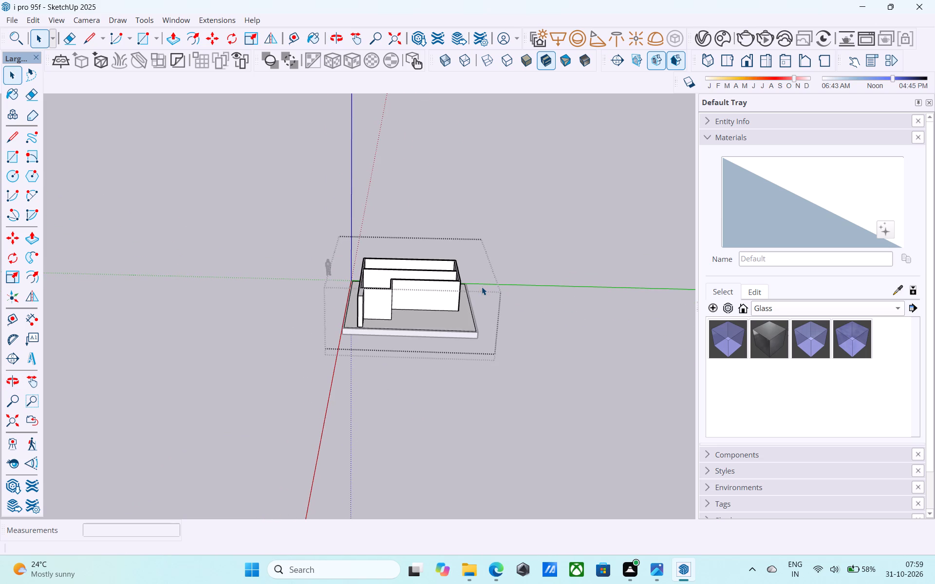
middle_drag(482, 287, 492, 282)
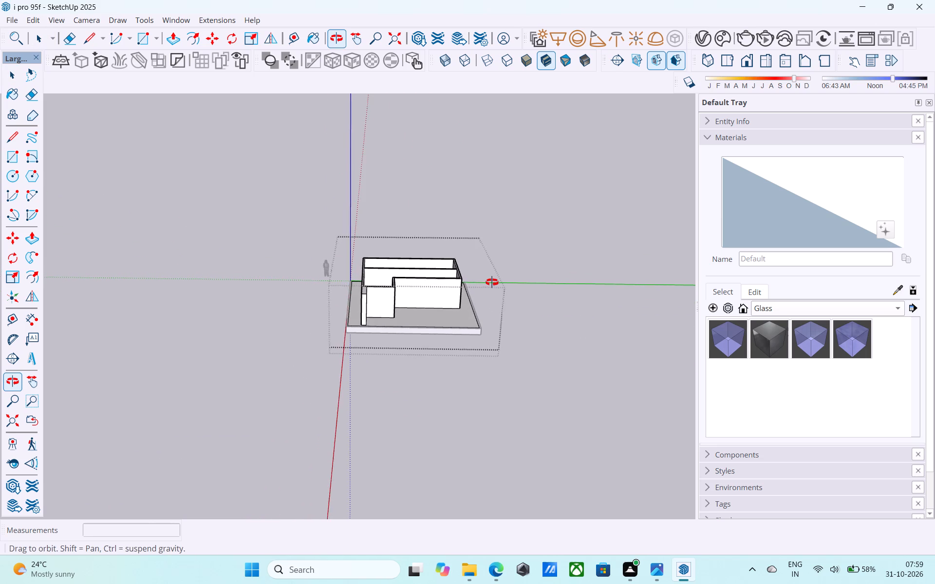
middle_drag(492, 282, 506, 313)
scroll(397, 308, up, 5)
middle_drag(398, 297, 391, 412)
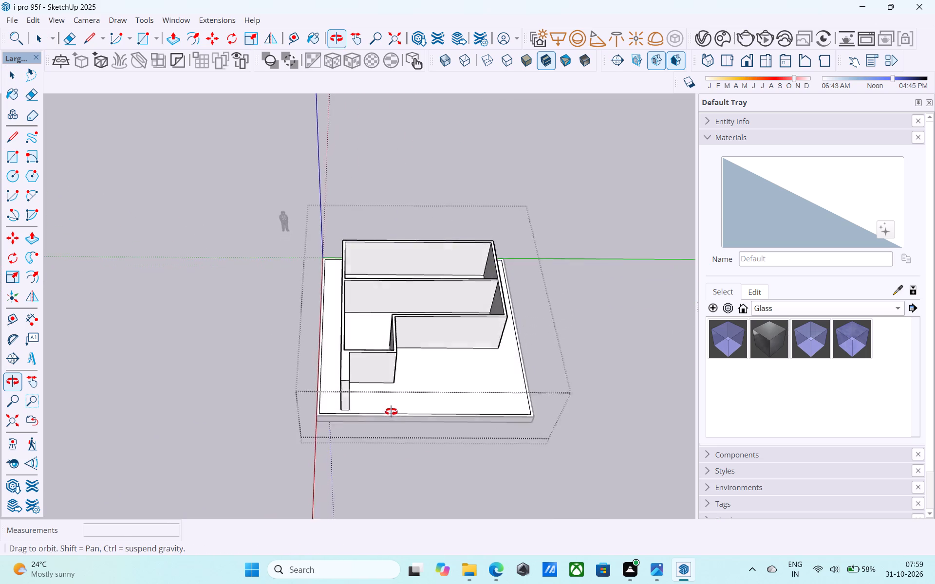
Draw a rectangle closing the top of the back room, between the inner faces of the walls and the partition.
middle_drag(391, 412, 340, 426)
scroll(362, 251, up, 3)
middle_click(358, 250)
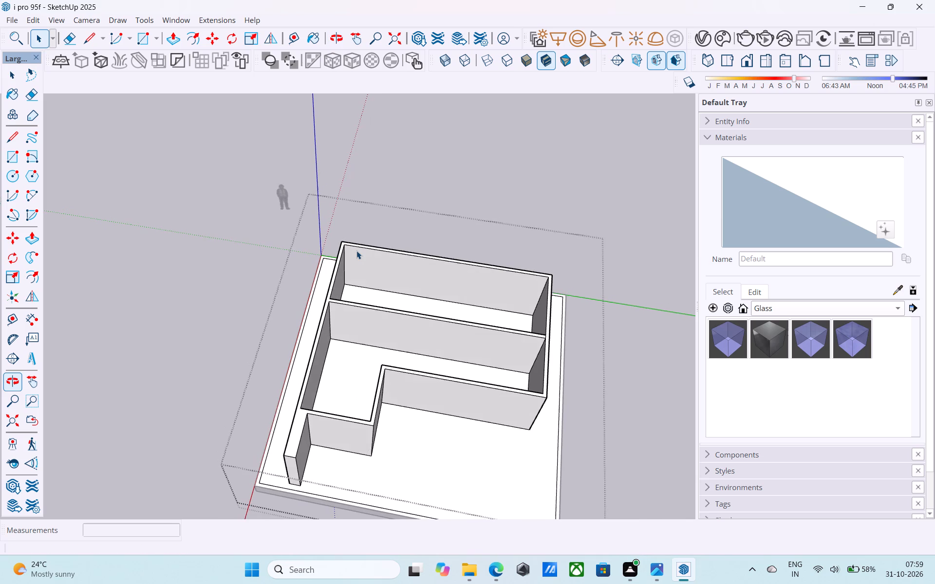
scroll(356, 251, up, 1)
key(r)
click(346, 244)
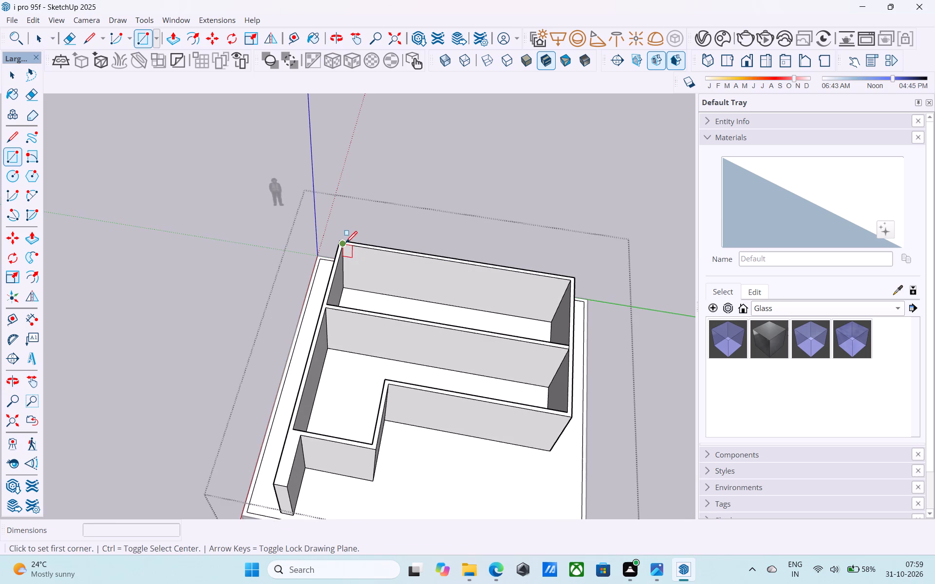
click(568, 343)
middle_drag(532, 321, 476, 309)
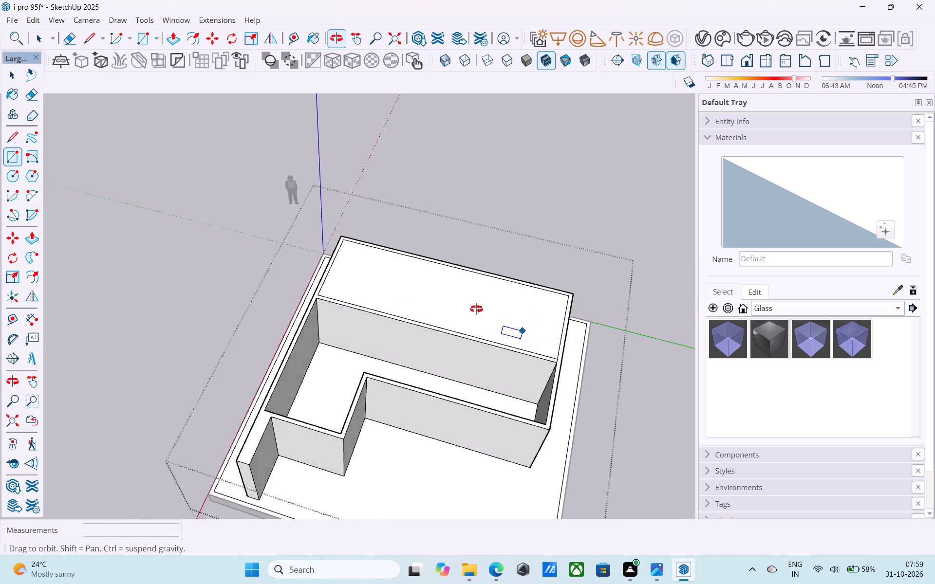
middle_drag(476, 309, 389, 295)
Reverse the rectangle face covering the back room.
scroll(406, 305, up, 6)
key(space)
click(439, 309)
right_click(439, 309)
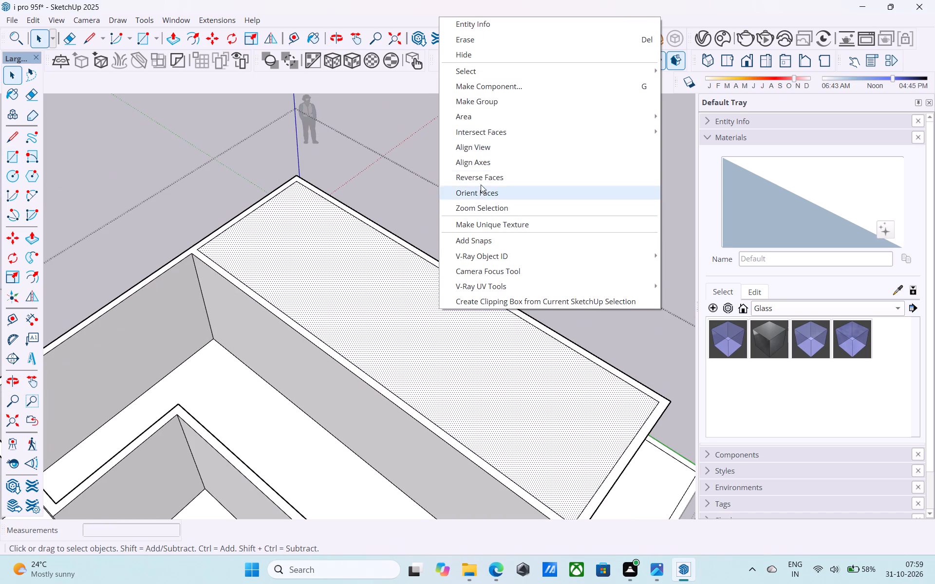
click(478, 181)
scroll(337, 178, down, 5)
middle_drag(430, 228, 417, 237)
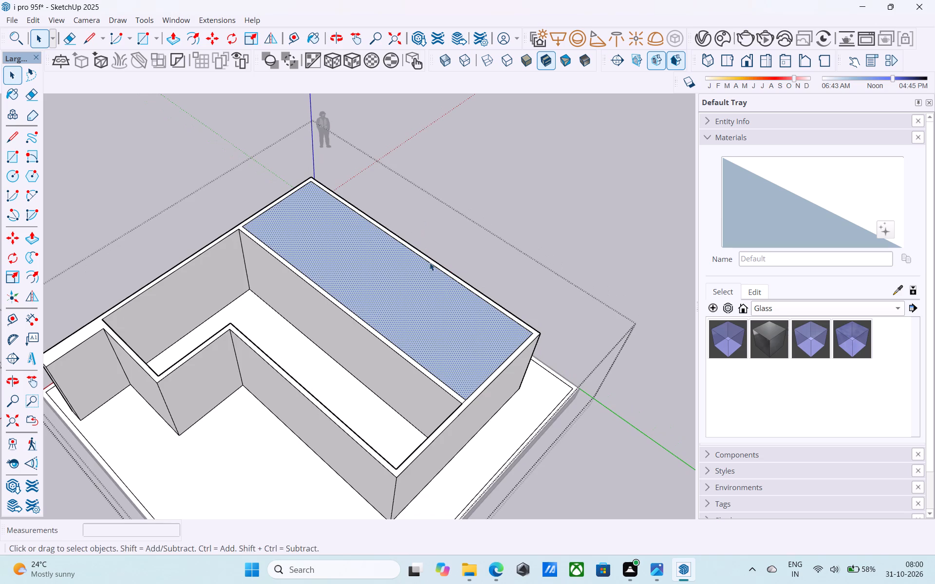
Draw a 6" vertical line up from the cover's corner where the partition meets the far end wall.
key(l)
scroll(479, 435, up, 3)
scroll(446, 383, up, 5)
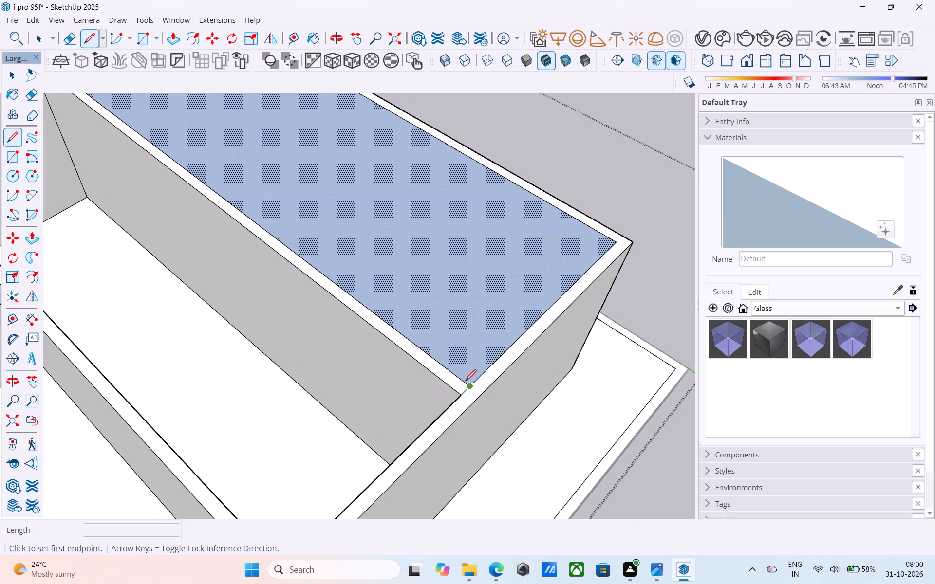
click(470, 383)
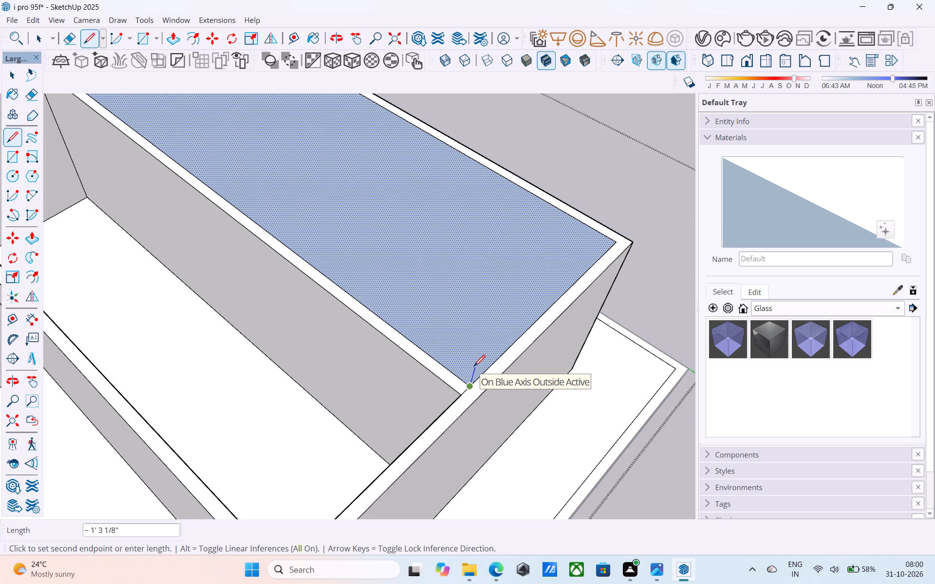
text(6")
key(Return)
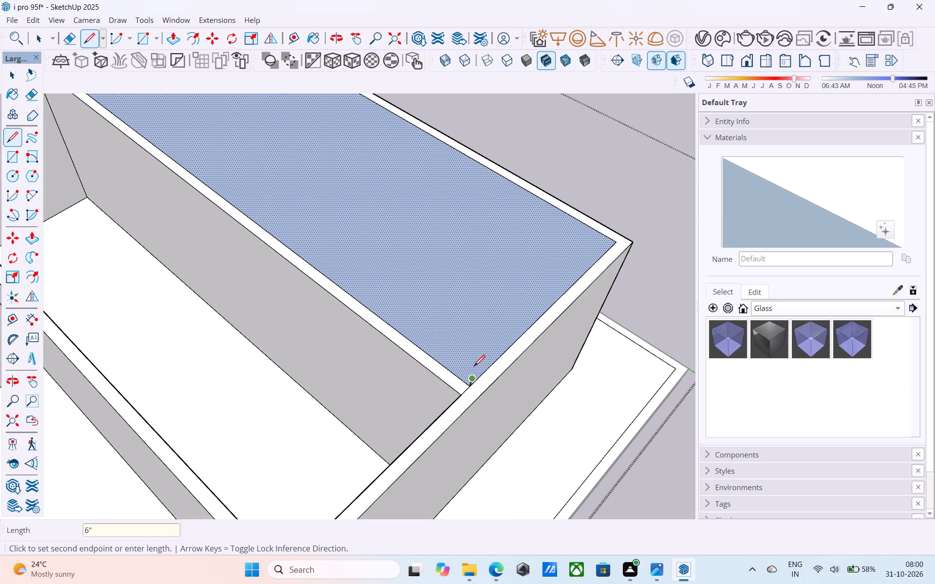
Draw a 6" vertical line up from the cover's opposite corner, where the back wall meets the long side wall.
key(space)
text(l)
scroll(474, 367, down, 5)
shift+middle_drag(406, 373, 503, 517)
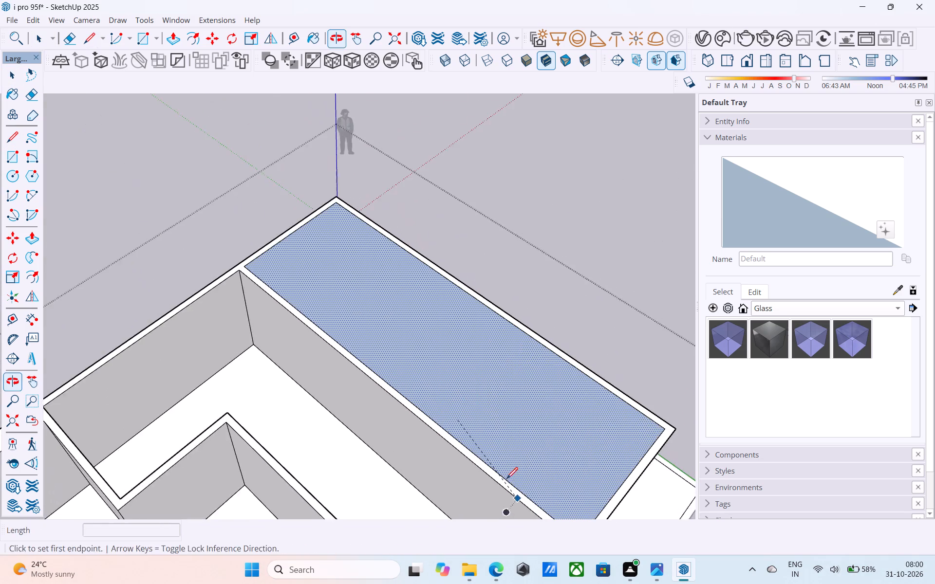
shift+middle_drag(483, 425, 523, 485)
scroll(364, 247, up, 6)
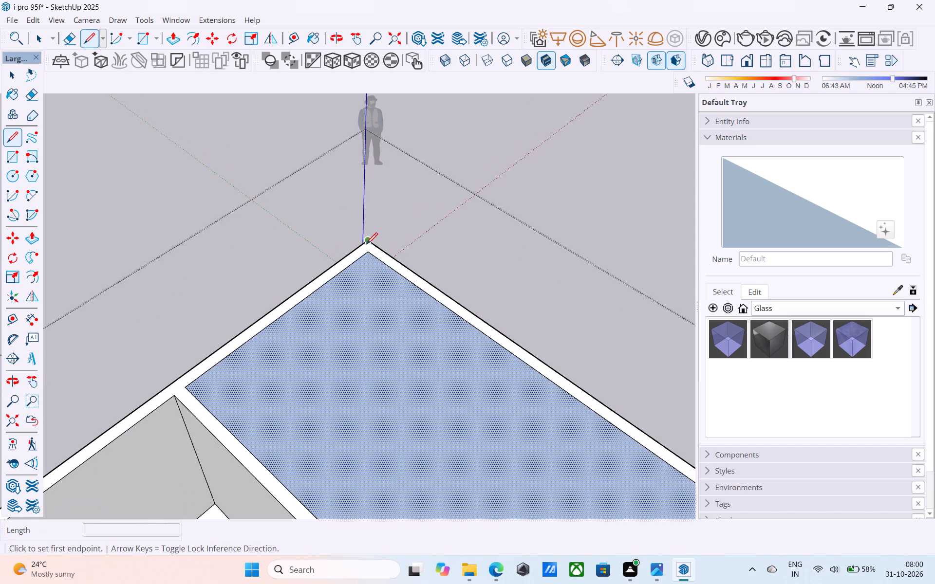
scroll(366, 245, up, 4)
click(366, 257)
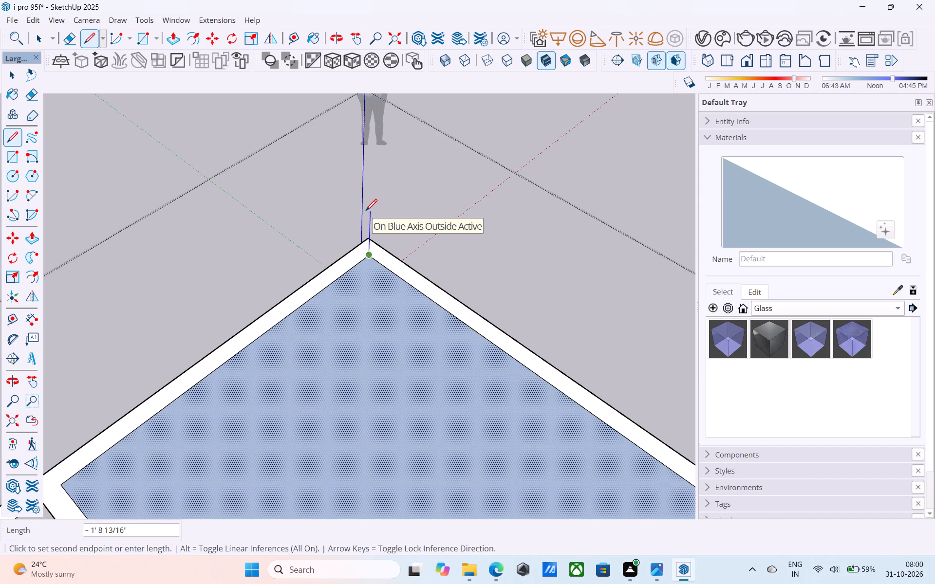
text(6")
key(Return)
key(space)
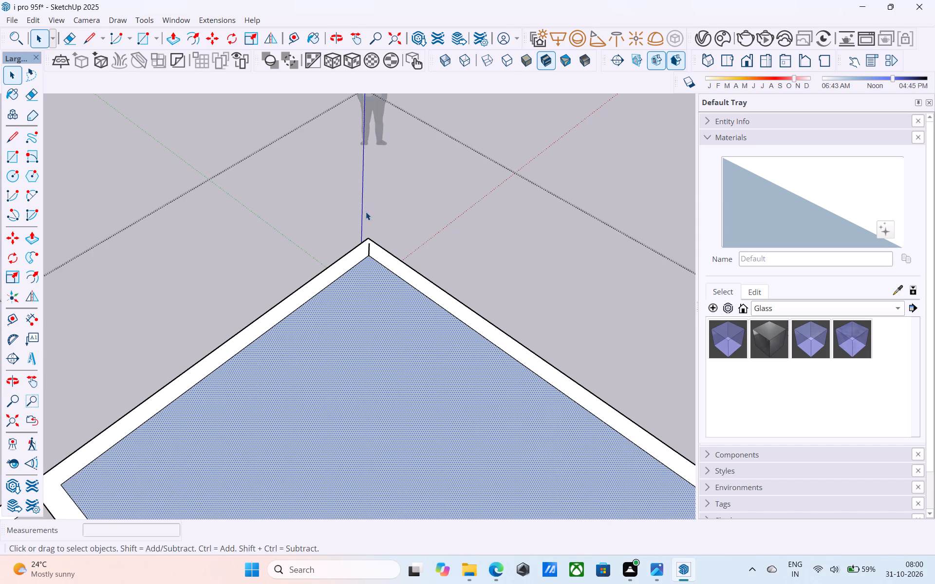
Draw a 10' by 30' rectangle between the tops of the two vertical lines, above the back room's cover.
key(r)
click(371, 243)
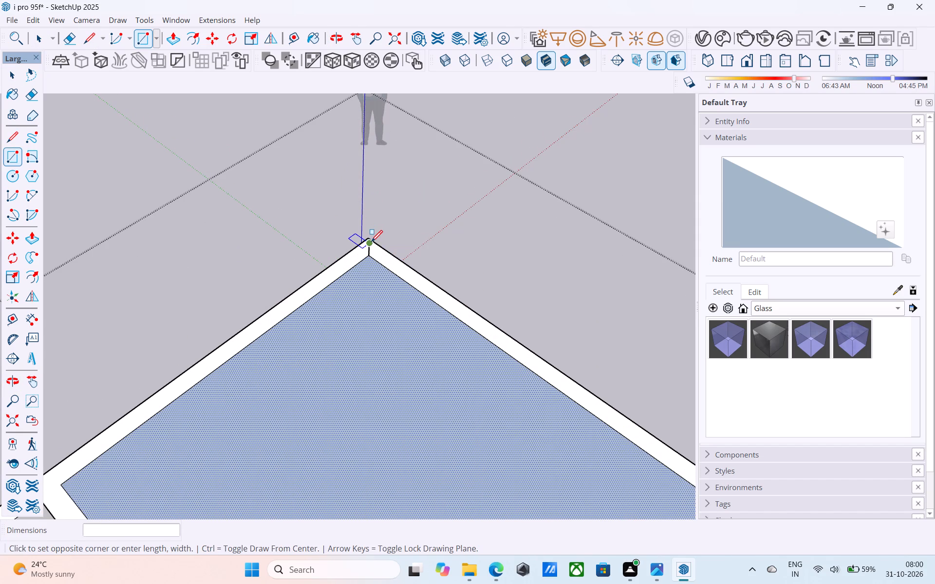
scroll(371, 204, down, 19)
scroll(516, 433, up, 4)
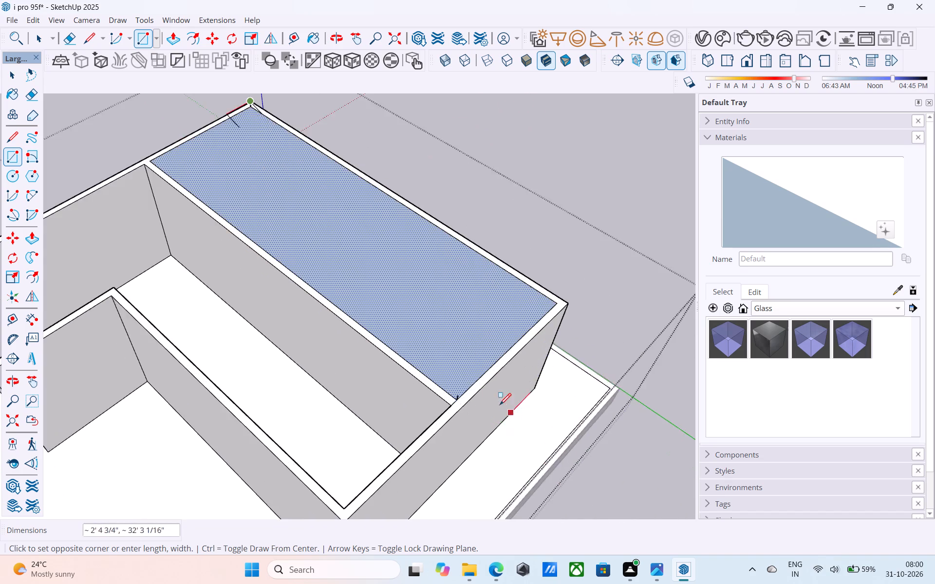
scroll(500, 406, up, 7)
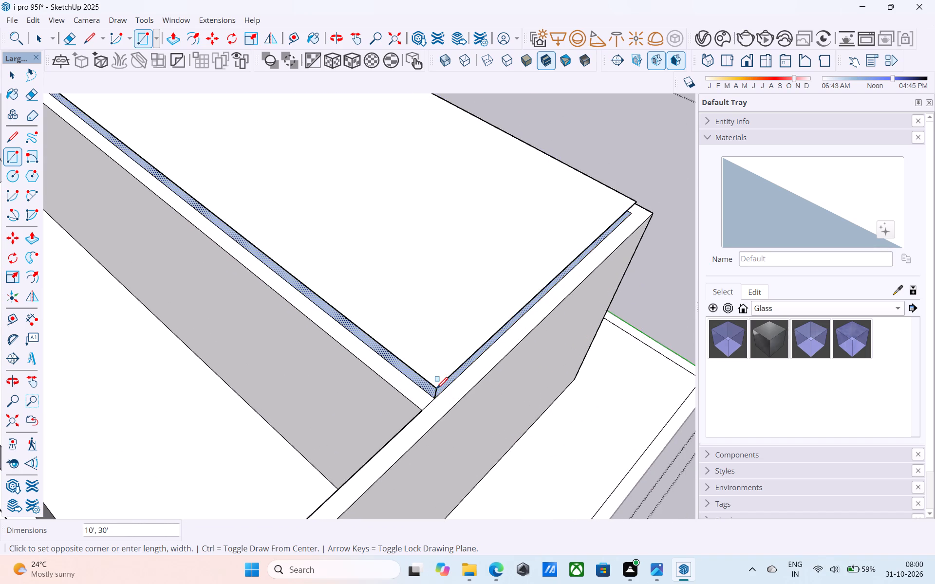
click(436, 390)
Draw the 6" vertical edge joining the two rectangles where the back wall meets the far end wall.
scroll(436, 390, down, 5)
middle_drag(504, 369, 480, 346)
key(l)
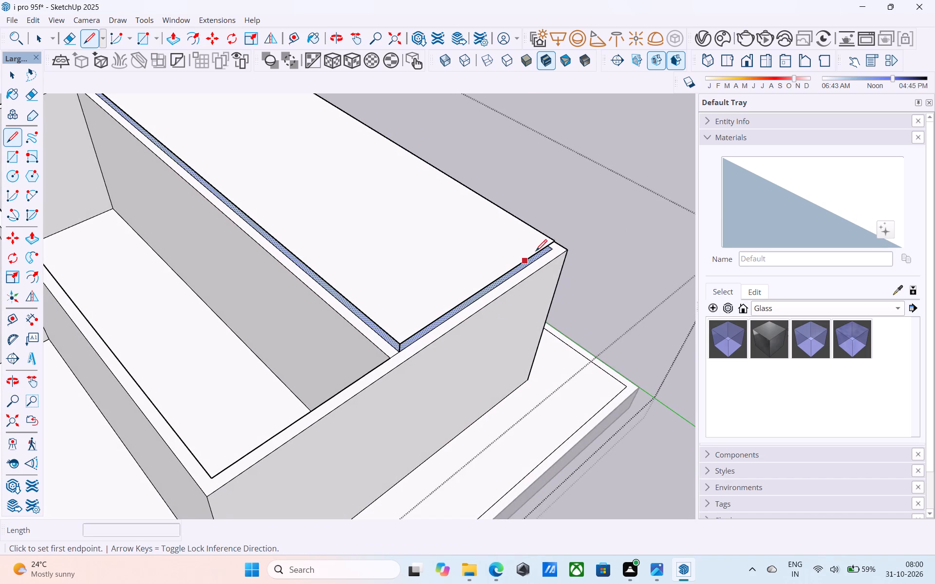
scroll(536, 252, up, 8)
click(566, 251)
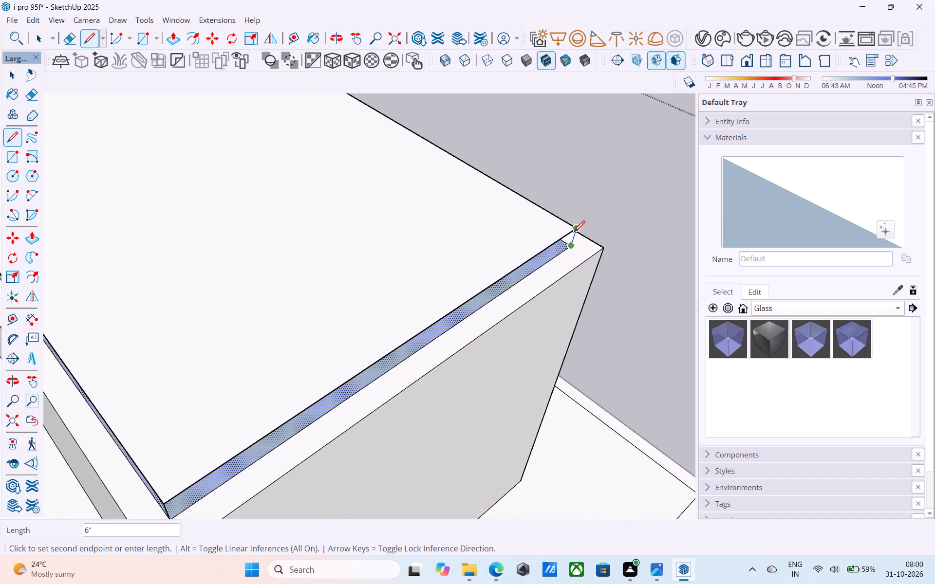
click(574, 233)
Draw the vertical edge joining the two rectangles at the last corner, where the partition meets the long side wall.
scroll(514, 306, down, 7)
scroll(598, 354, down, 4)
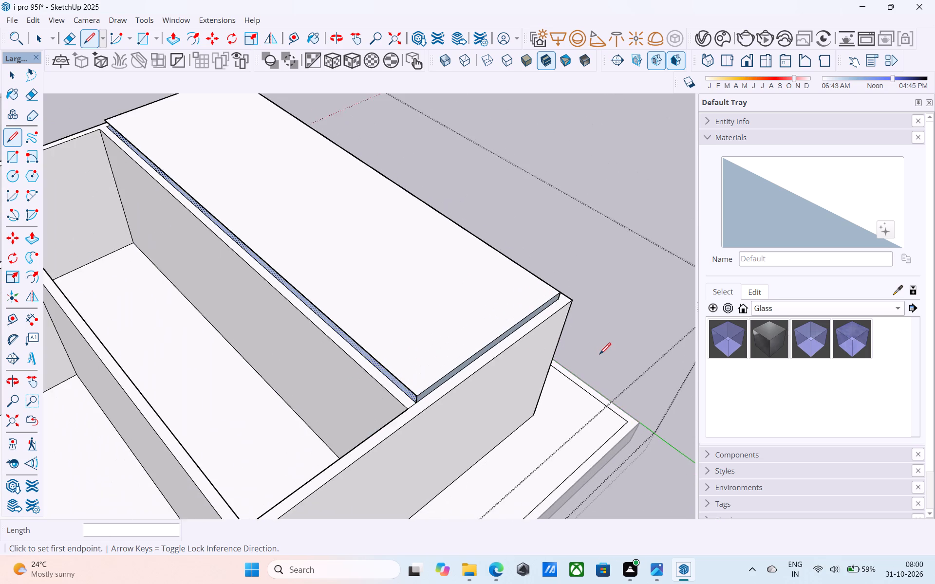
scroll(600, 355, down, 5)
middle_drag(406, 294, 495, 299)
middle_drag(296, 287, 376, 341)
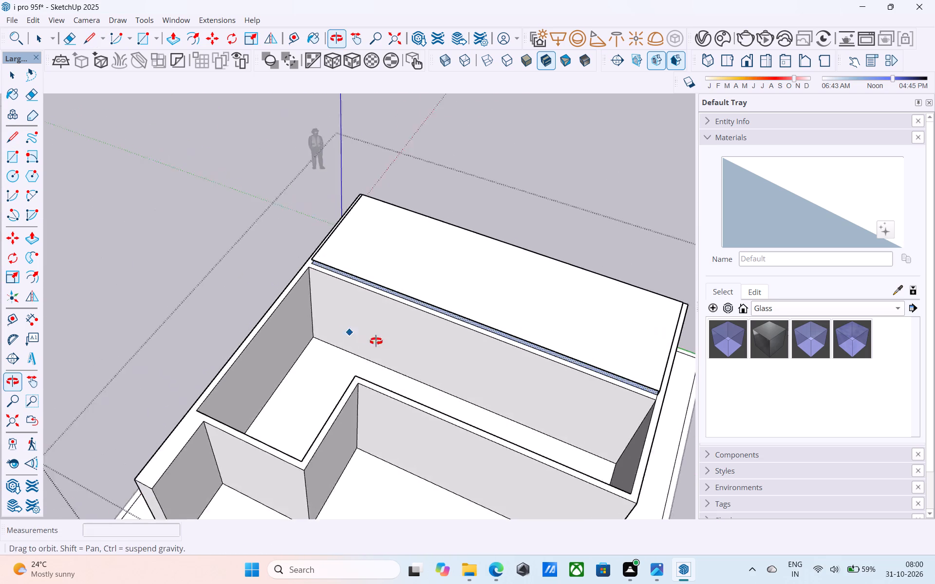
middle_drag(376, 341, 449, 349)
scroll(363, 266, up, 20)
scroll(363, 266, up, 2)
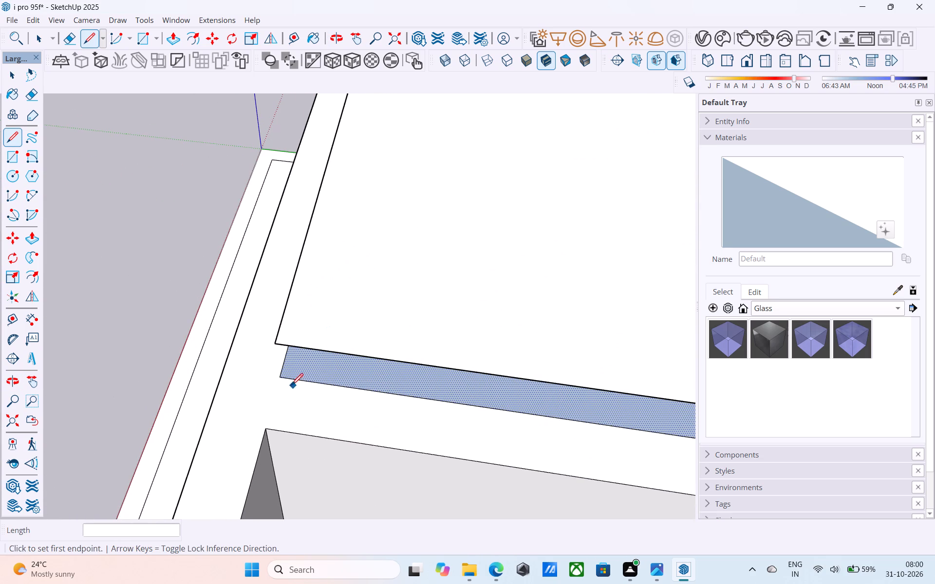
click(285, 376)
click(279, 341)
Reverse the roof slab's side faces along the long side wall and along the partition.
scroll(215, 375, down, 6)
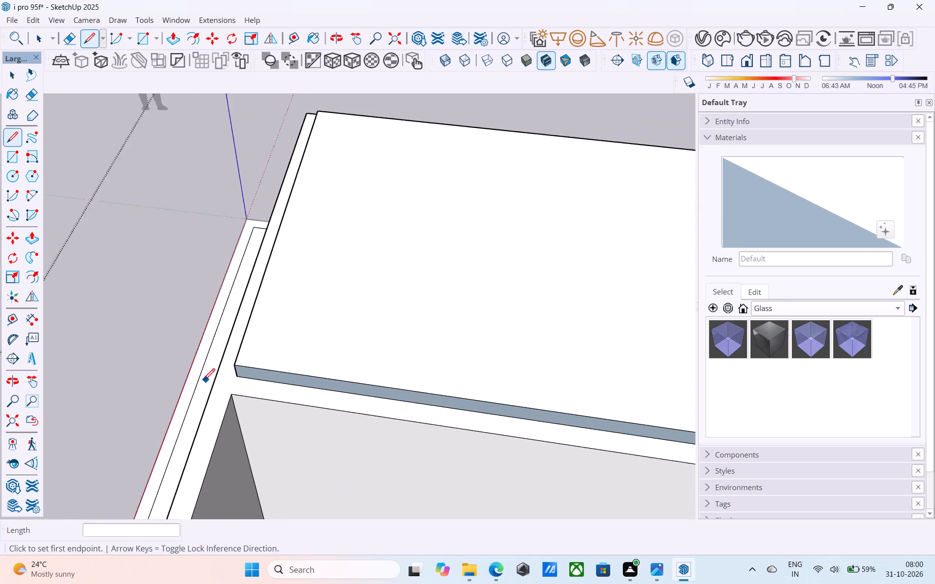
scroll(204, 381, down, 3)
middle_drag(228, 369, 447, 310)
shift+middle_drag(598, 258, 430, 349)
scroll(378, 292, up, 4)
key(space)
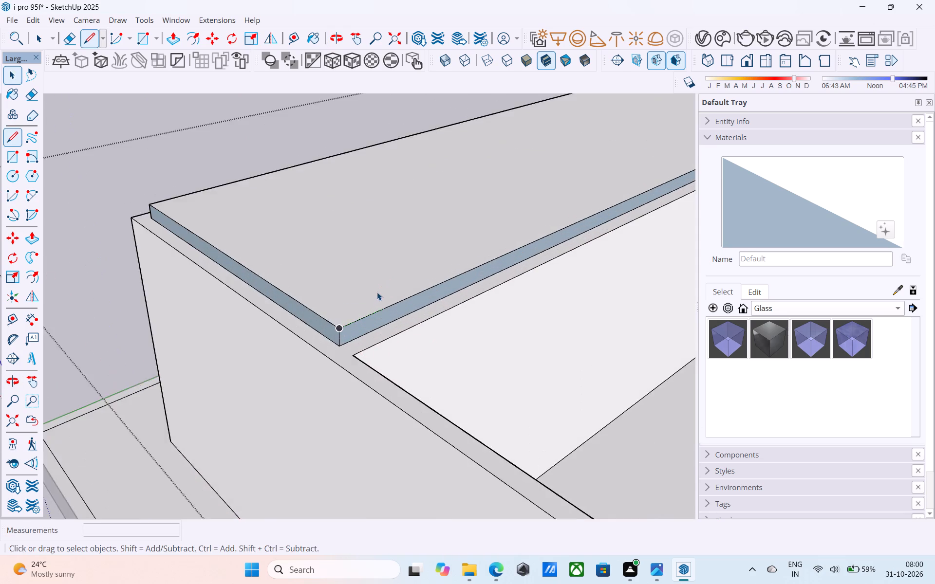
scroll(377, 292, up, 7)
scroll(298, 339, up, 4)
click(298, 339)
right_click(298, 339)
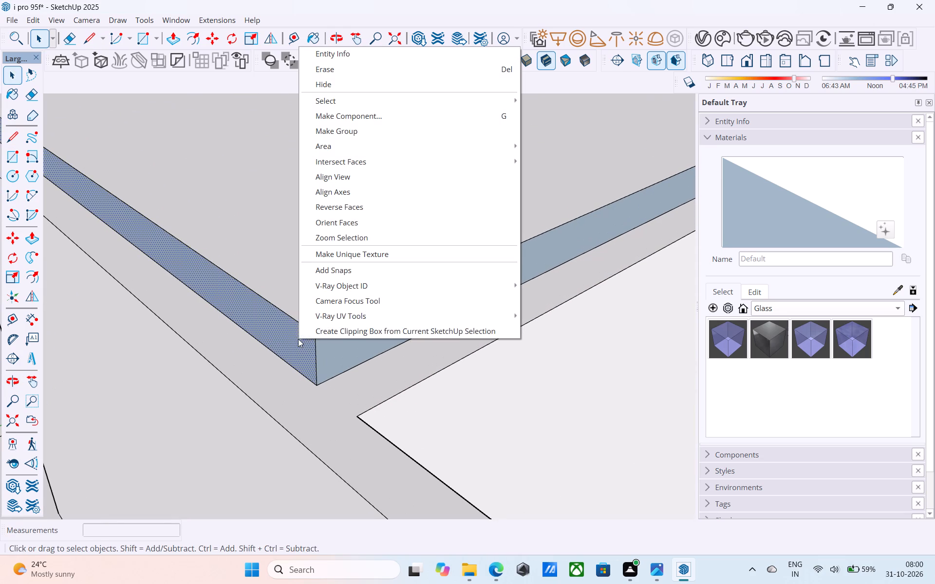
click(355, 206)
click(346, 346)
right_click(346, 346)
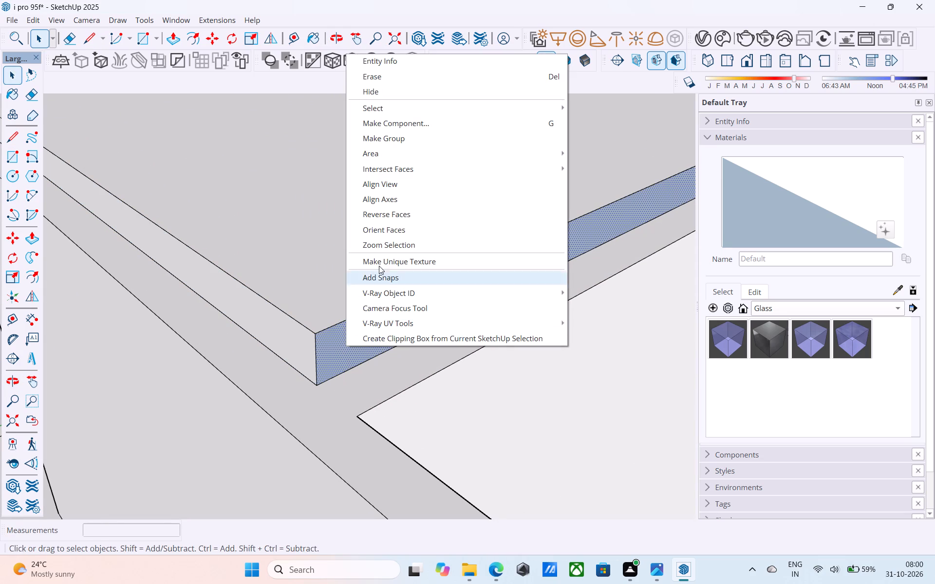
click(412, 213)
Reverse the roof slab's two remaining side faces, along the far end wall and along the back wall.
scroll(377, 299, down, 13)
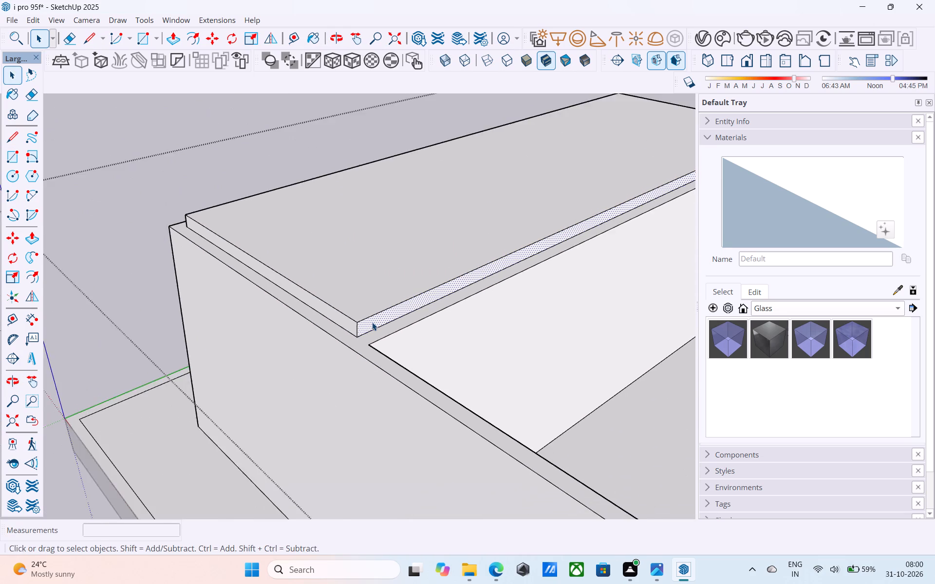
scroll(372, 322, down, 6)
middle_drag(372, 322, 286, 325)
scroll(284, 325, down, 3)
middle_drag(462, 333, 361, 342)
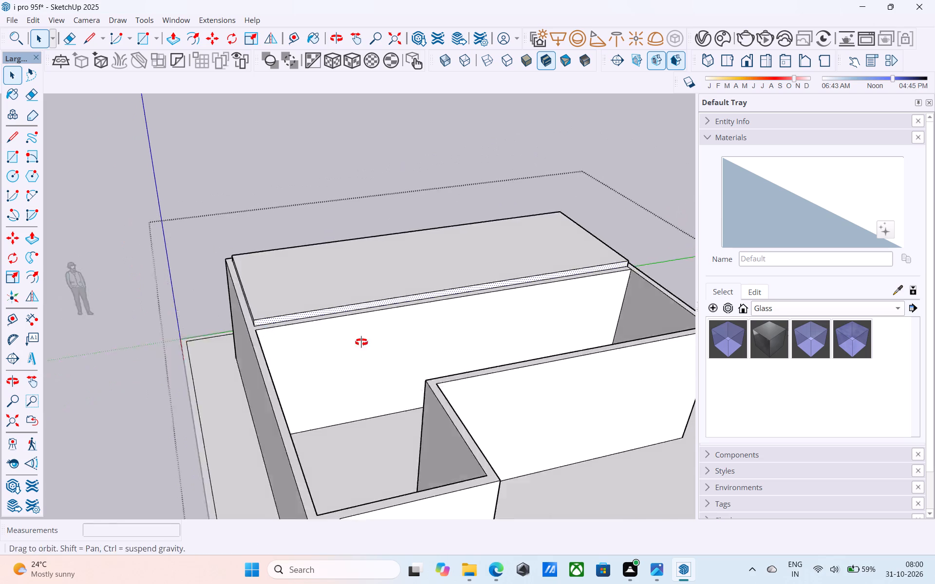
middle_drag(361, 342, 258, 345)
scroll(306, 346, down, 4)
middle_drag(424, 389, 178, 389)
scroll(418, 332, down, 4)
middle_drag(429, 333, 377, 344)
scroll(512, 307, down, 5)
scroll(372, 336, up, 9)
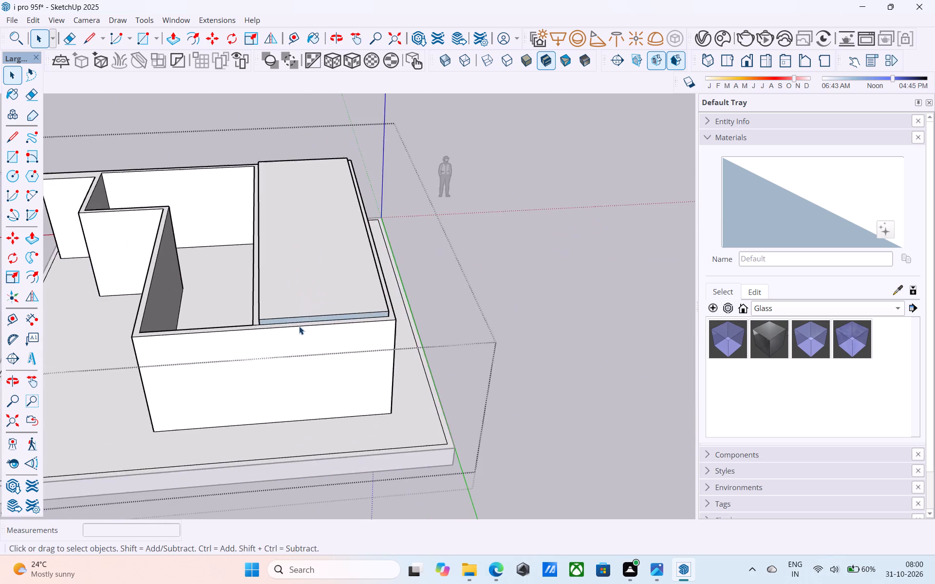
scroll(240, 314, up, 5)
middle_drag(243, 315, 386, 301)
middle_drag(526, 307, 351, 317)
scroll(255, 315, down, 5)
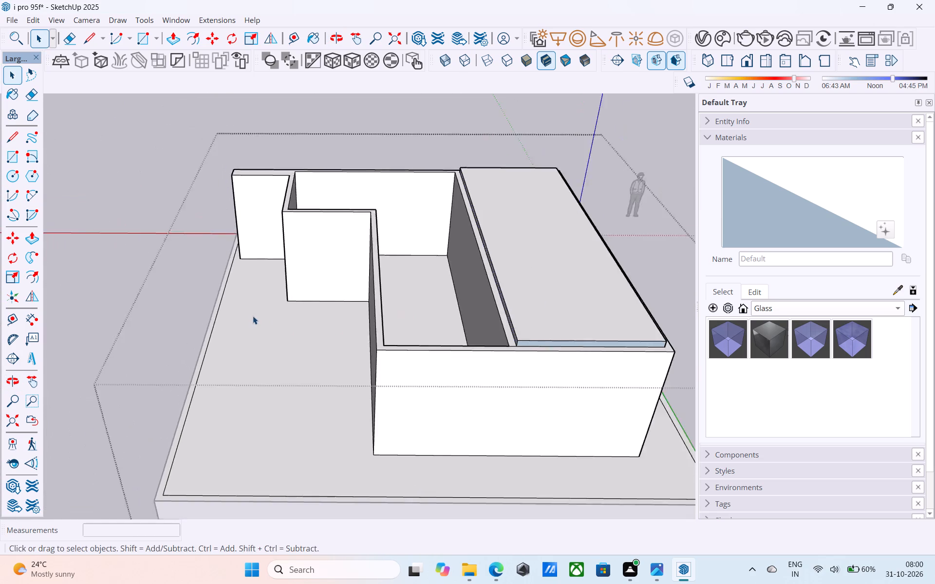
scroll(253, 316, down, 4)
middle_drag(474, 347, 405, 323)
scroll(430, 325, up, 13)
middle_drag(445, 326, 410, 325)
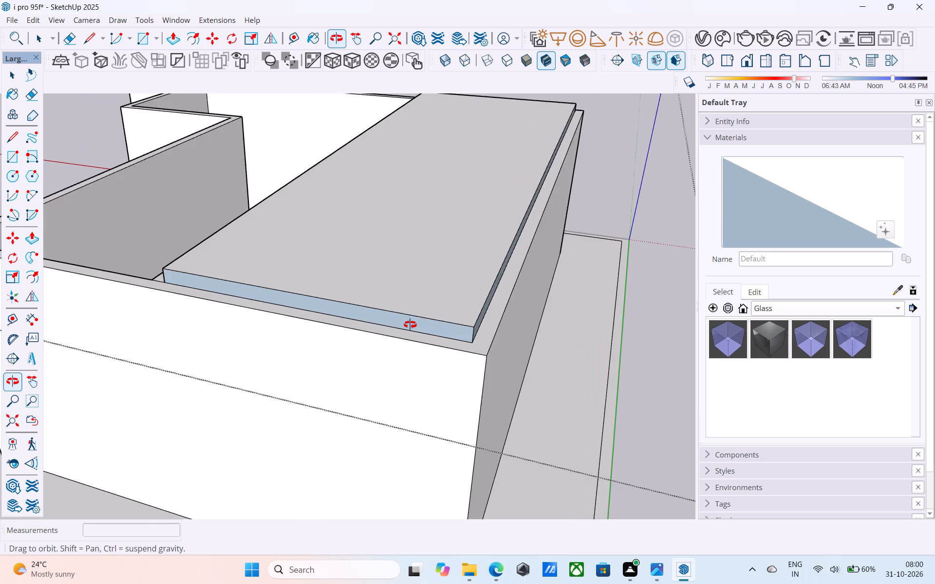
middle_drag(410, 325, 311, 285)
scroll(511, 395, up, 6)
click(516, 385)
right_click(516, 385)
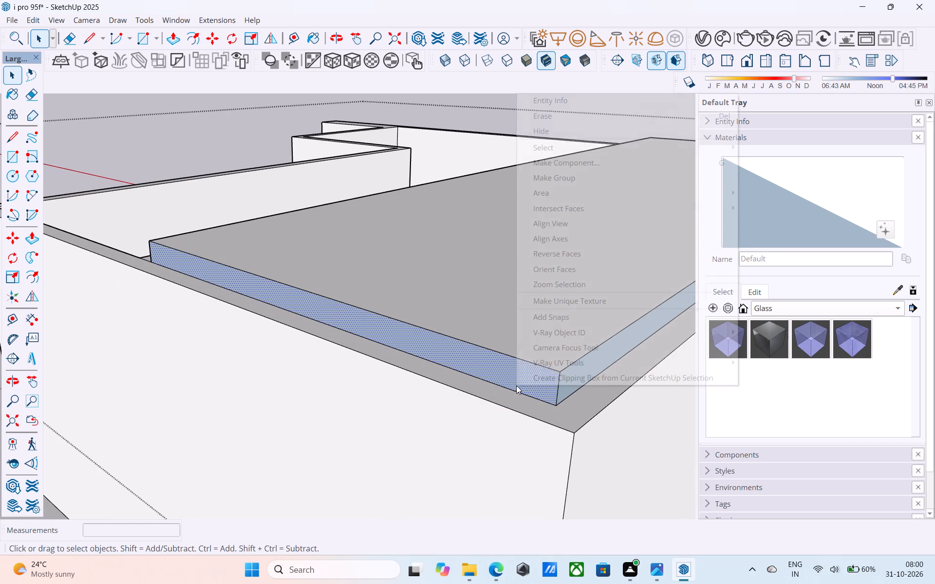
scroll(555, 254, up, 1)
click(550, 247)
click(580, 369)
right_click(580, 369)
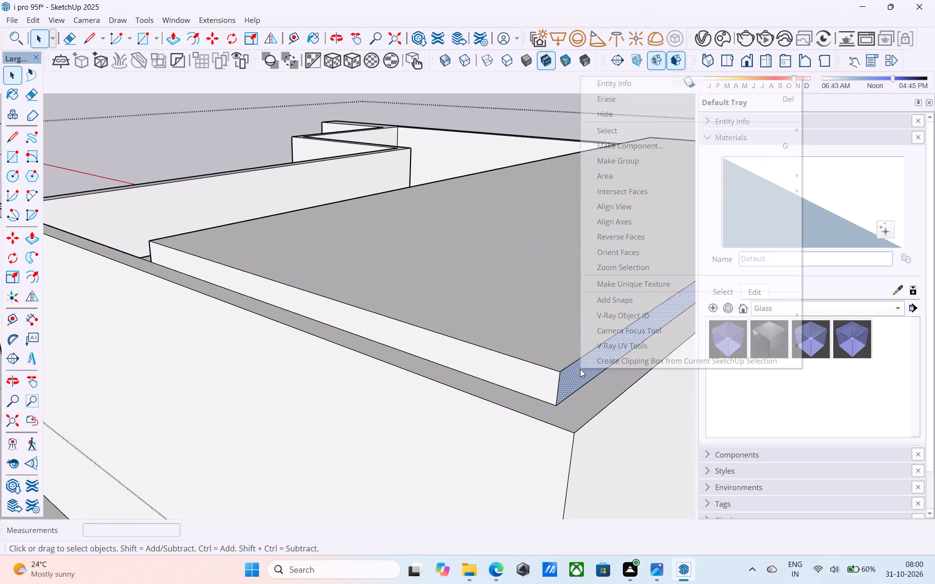
click(623, 234)
Examine the roofed back room, partition and small front room from several angles.
scroll(459, 354, down, 7)
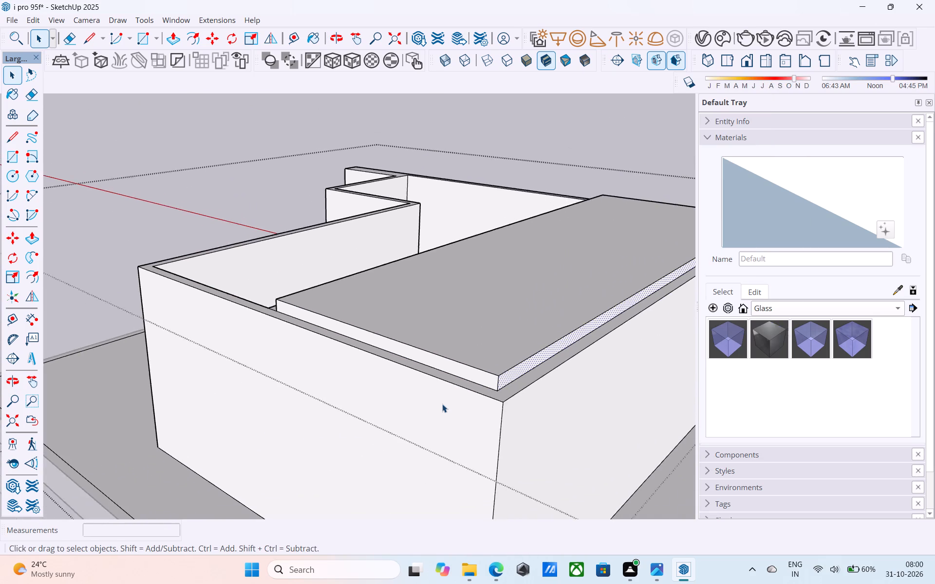
scroll(442, 404, down, 11)
middle_drag(427, 408, 726, 429)
middle_drag(396, 430, 645, 429)
middle_drag(402, 405, 636, 419)
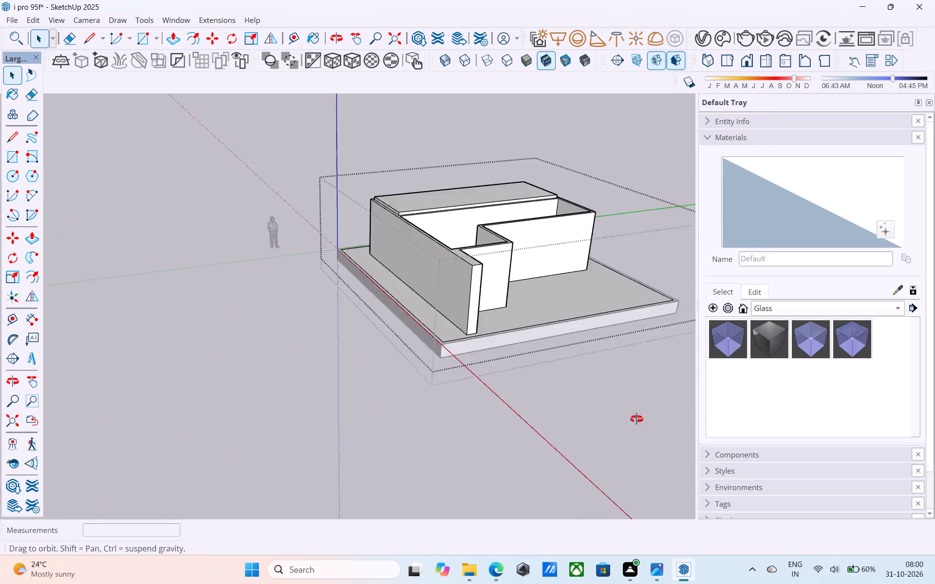
middle_drag(636, 419, 636, 420)
scroll(495, 270, up, 5)
middle_drag(491, 255, 476, 332)
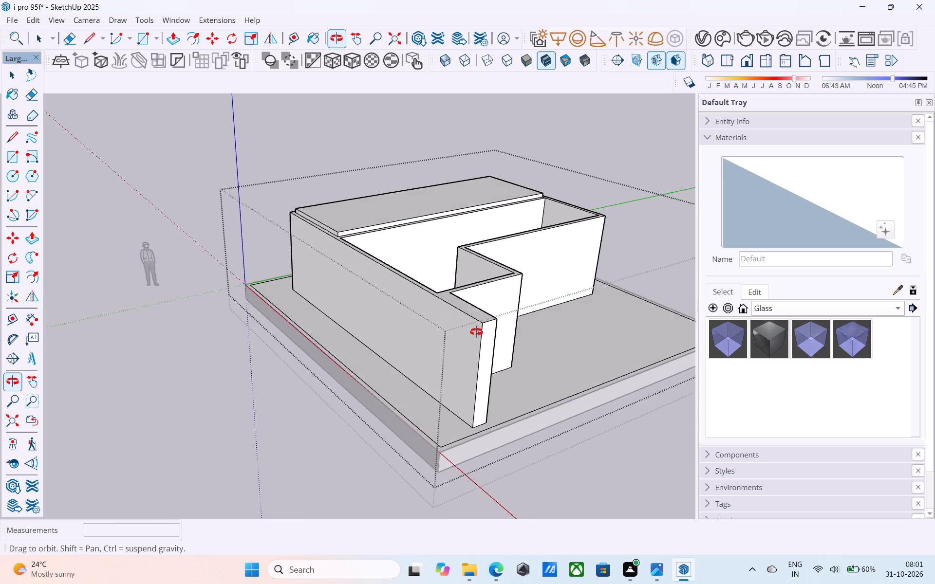
middle_drag(476, 332, 367, 372)
shift+middle_drag(385, 358, 395, 404)
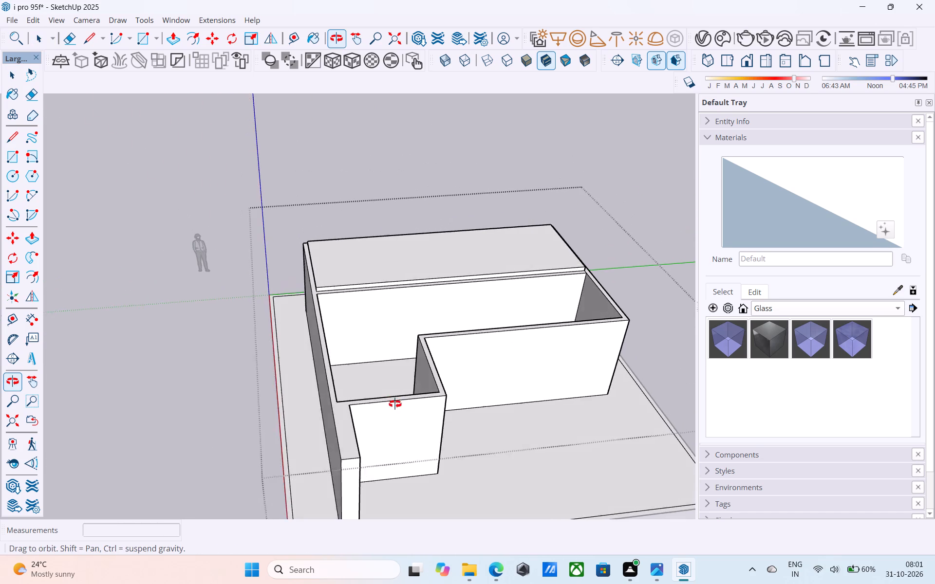
Push/Pull the roof slab's partition-side face forward over the front room to the front end of the long side wall.
shift+middle_drag(395, 404, 373, 387)
scroll(362, 309, up, 8)
click(355, 248)
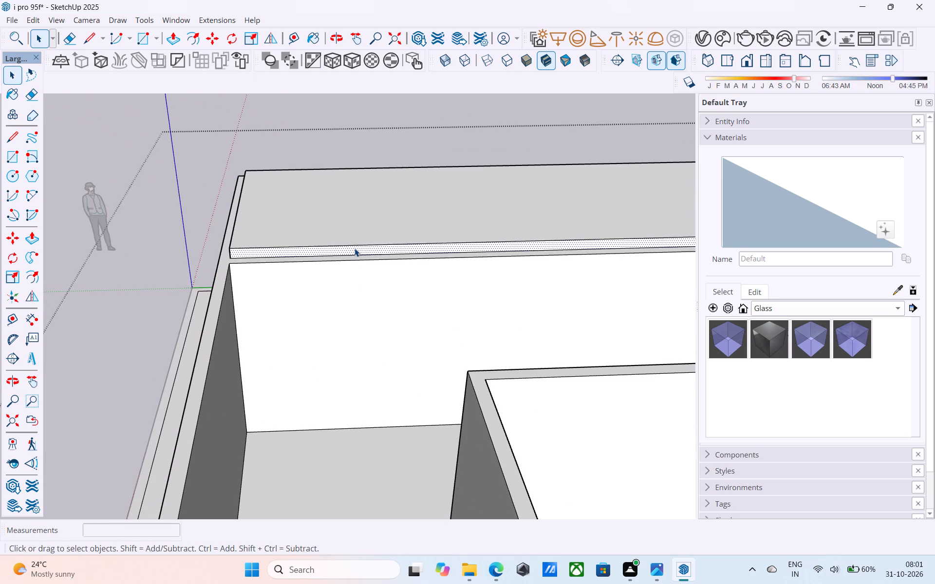
key(p)
click(355, 248)
scroll(354, 257, down, 4)
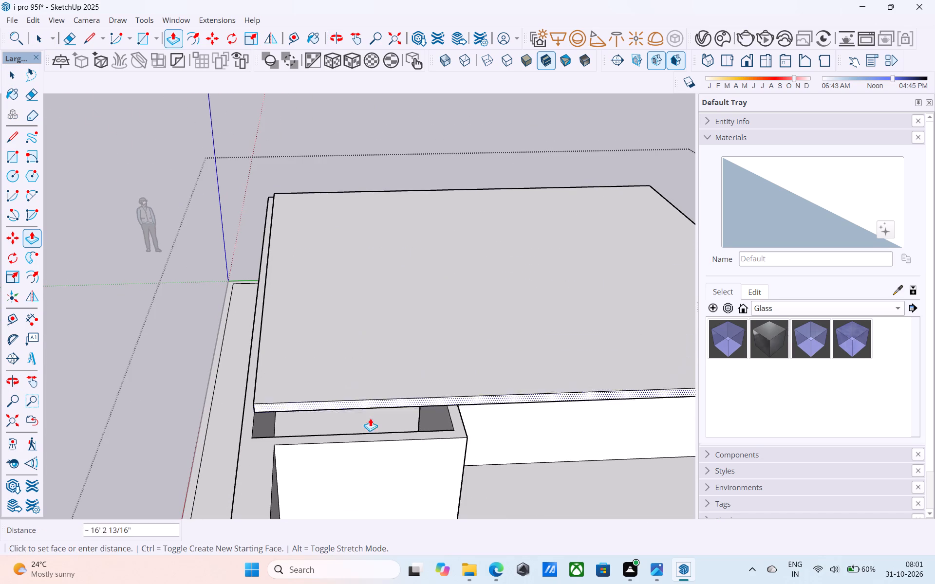
middle_drag(366, 438, 364, 265)
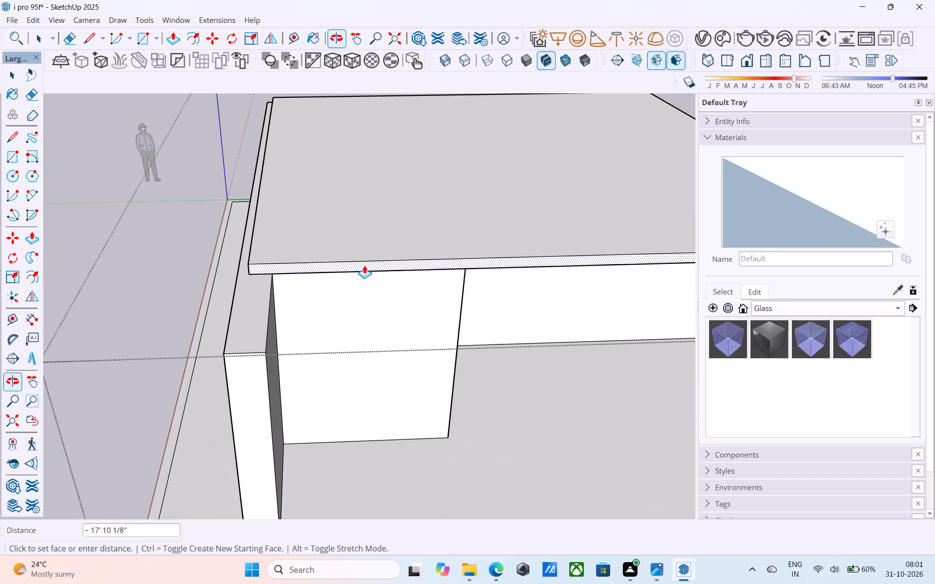
middle_drag(256, 352, 512, 205)
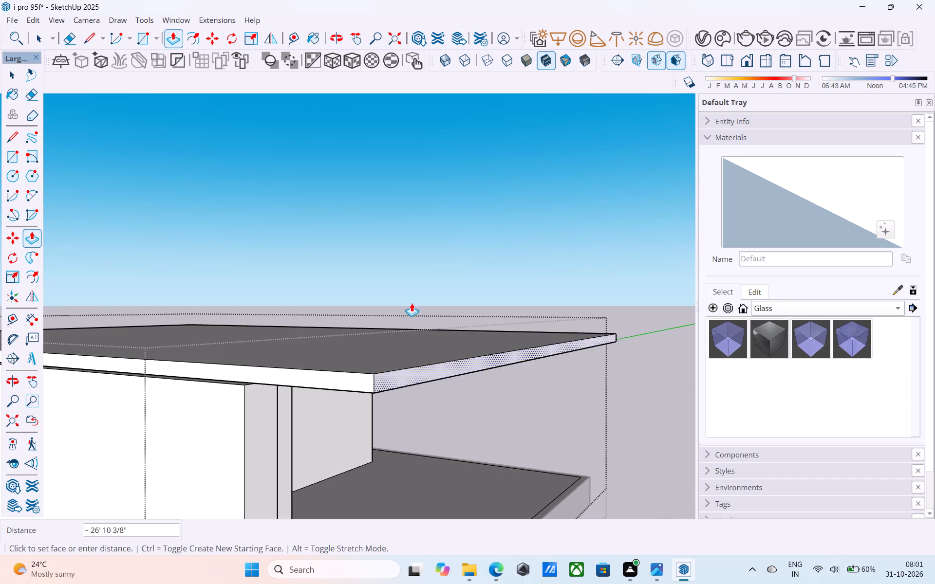
click(252, 393)
Push/Pull the roof slab's face along the long side wall outward to the wall's outer face.
scroll(293, 359, down, 6)
shift+middle_drag(284, 360, 421, 298)
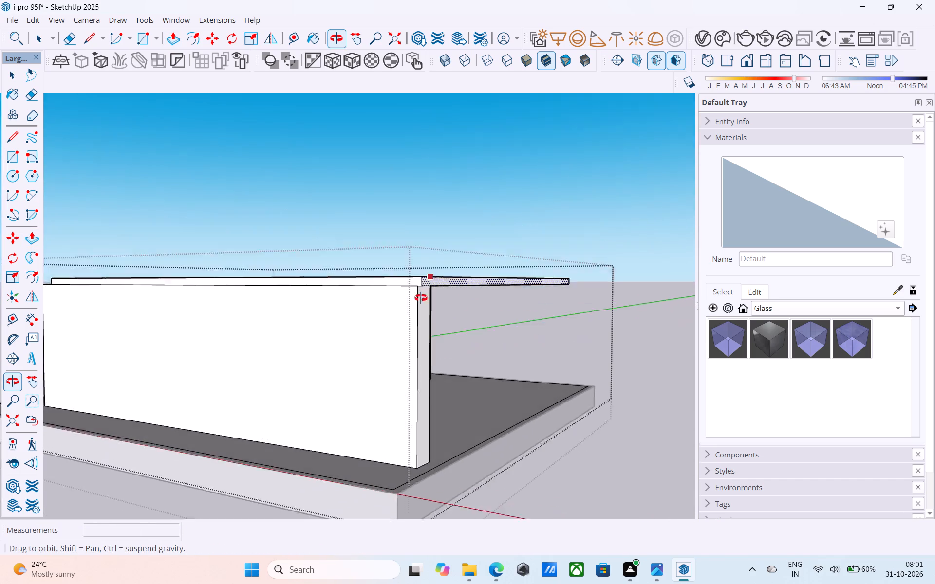
shift+middle_drag(421, 298, 414, 323)
scroll(369, 340, up, 6)
key(space)
click(372, 323)
key(p)
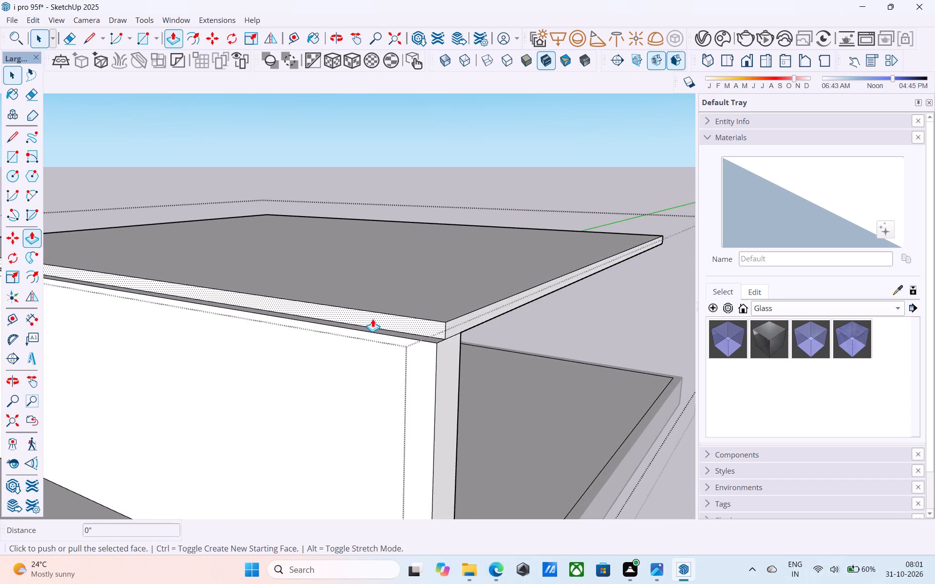
click(373, 319)
click(357, 366)
key(space)
Examine the extended roof slab and its overhang from the front, the side and above.
scroll(357, 365, down, 7)
middle_drag(351, 365, 269, 372)
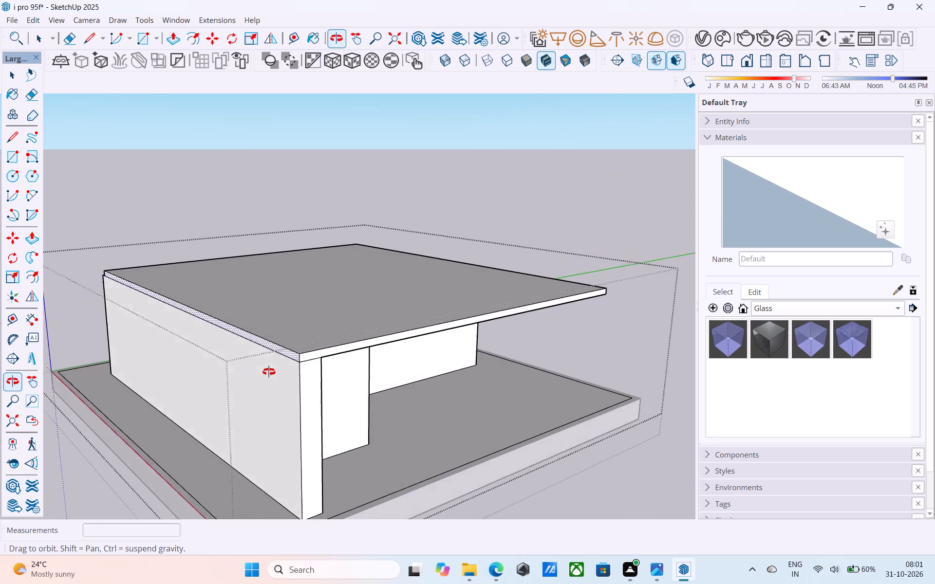
middle_drag(269, 372, 235, 373)
scroll(258, 353, down, 6)
middle_drag(260, 355, 96, 326)
middle_drag(327, 334, 267, 331)
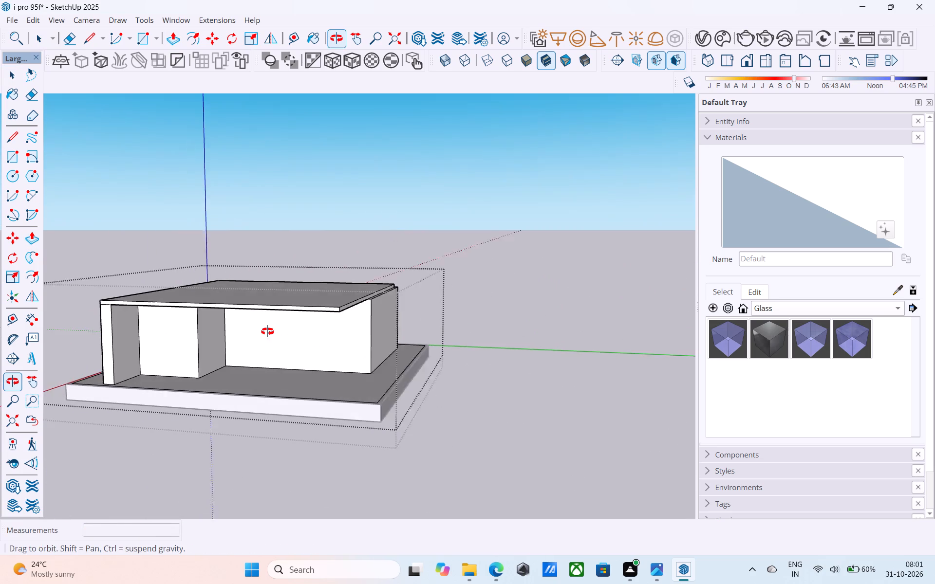
middle_drag(267, 331, 347, 311)
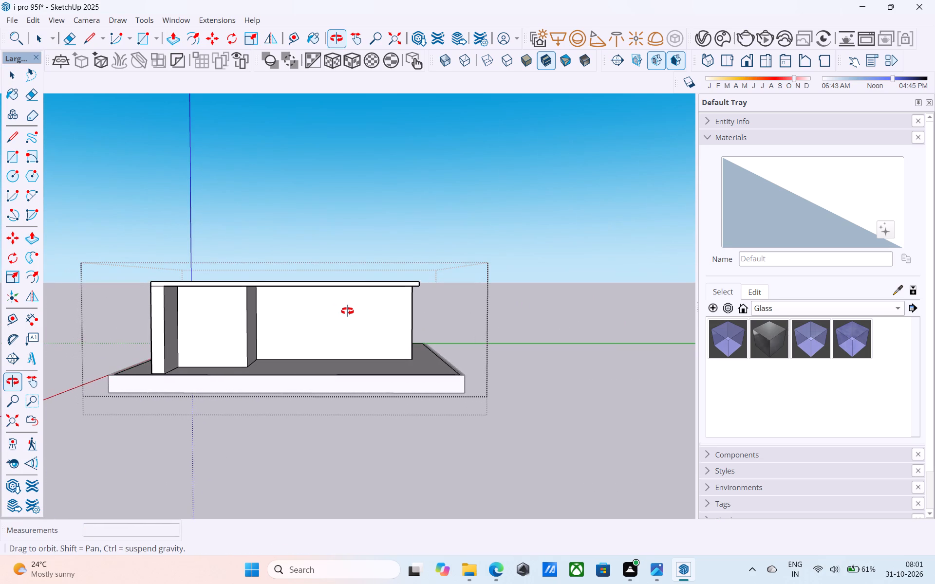
middle_drag(347, 311, 356, 302)
scroll(359, 299, up, 1)
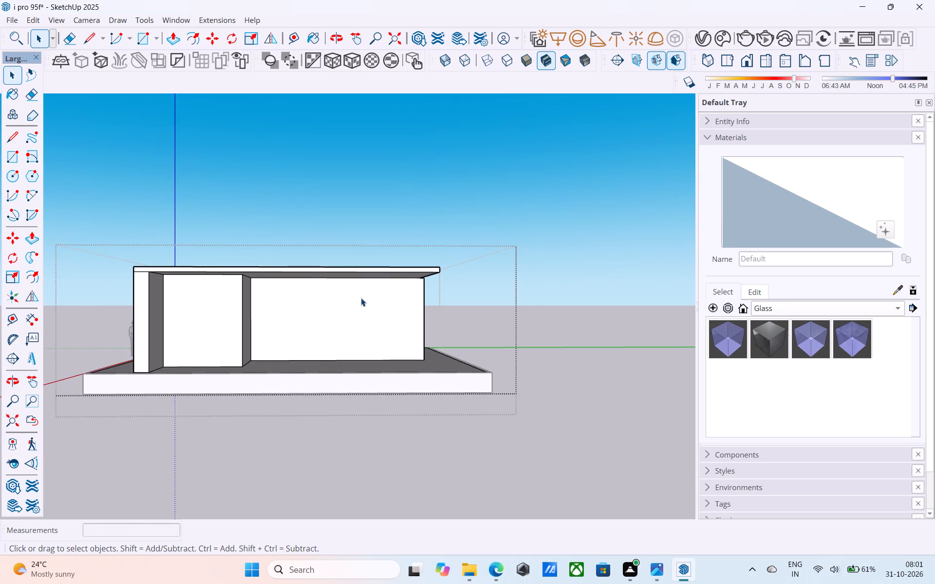
scroll(364, 292, up, 4)
scroll(369, 288, down, 6)
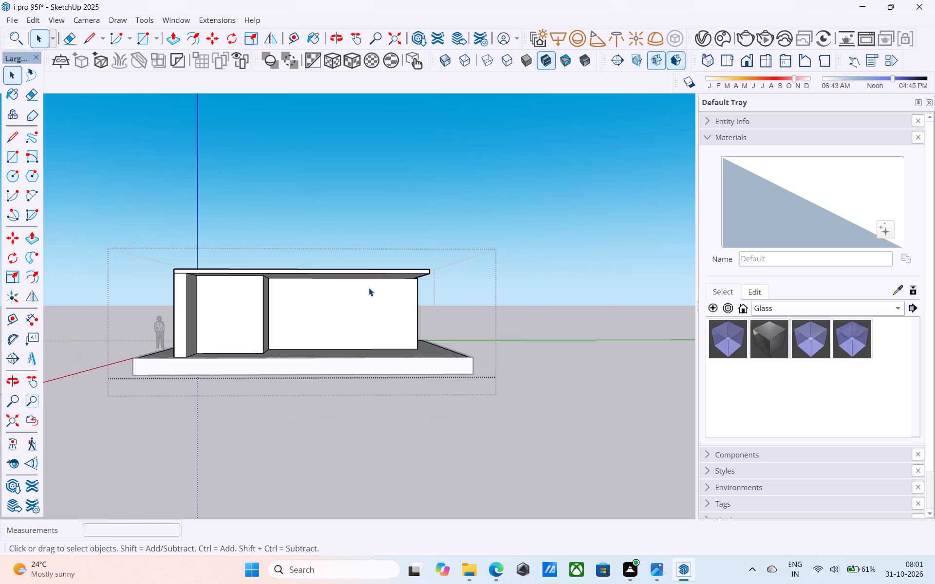
middle_drag(369, 288, 464, 320)
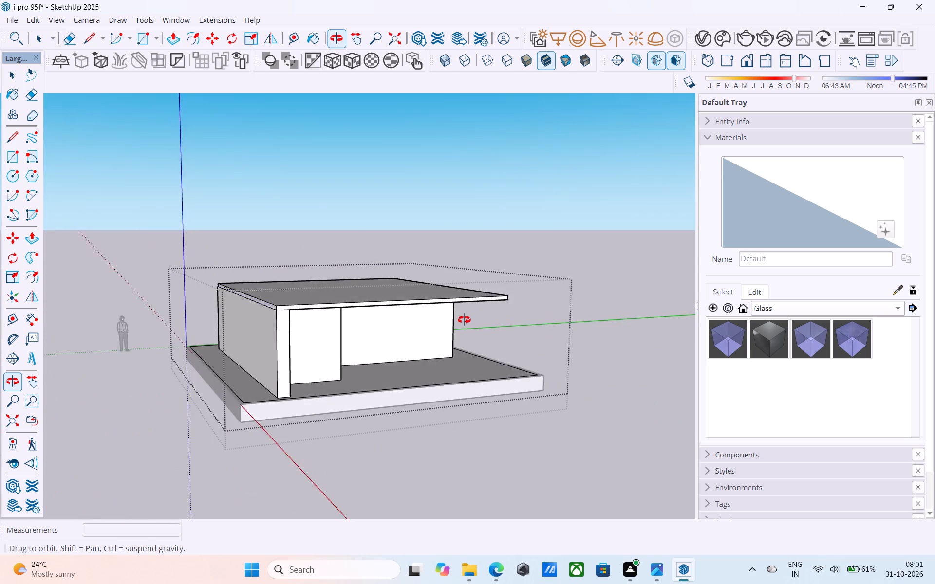
middle_drag(464, 320, 136, 372)
middle_drag(337, 318, 161, 354)
right_drag(337, 318, 100, 371)
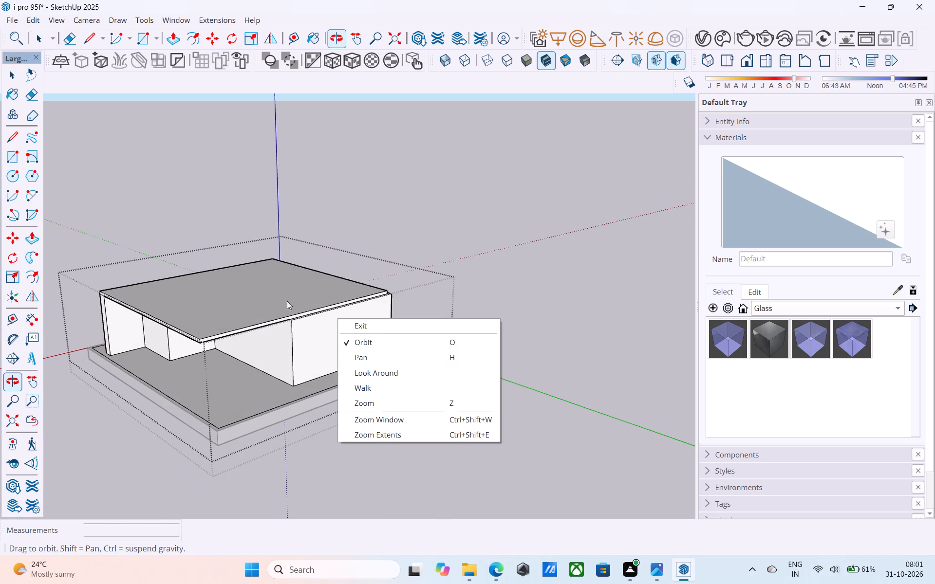
click(331, 272)
scroll(395, 261, down, 6)
middle_drag(431, 279, 237, 312)
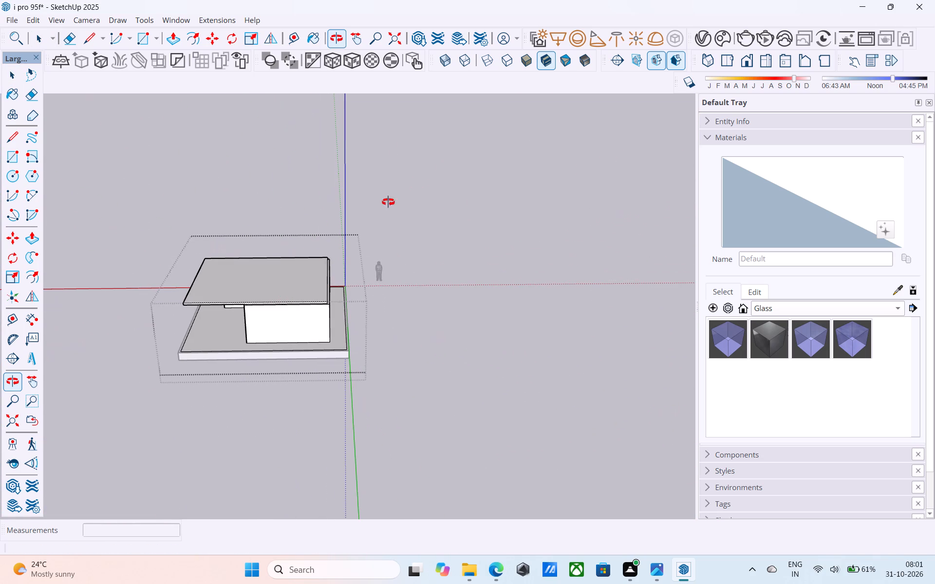
Push/Pull the roof slab's face along the back wall outward 6" to the wall's outer face.
key(space)
scroll(411, 183, down, 3)
shift+middle_drag(430, 183, 335, 199)
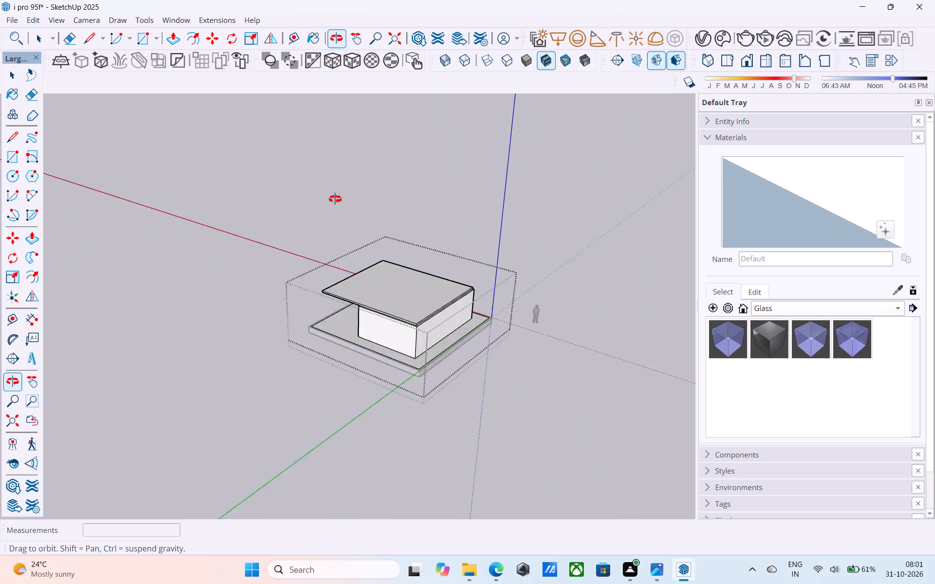
shift+middle_drag(335, 199, 323, 192)
scroll(390, 308, up, 19)
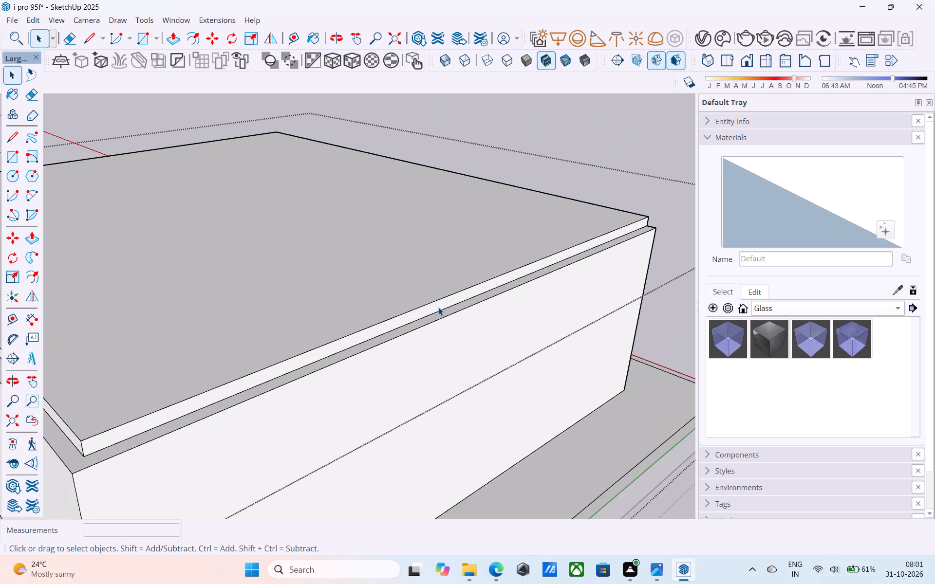
click(438, 307)
key(p)
click(440, 304)
click(441, 327)
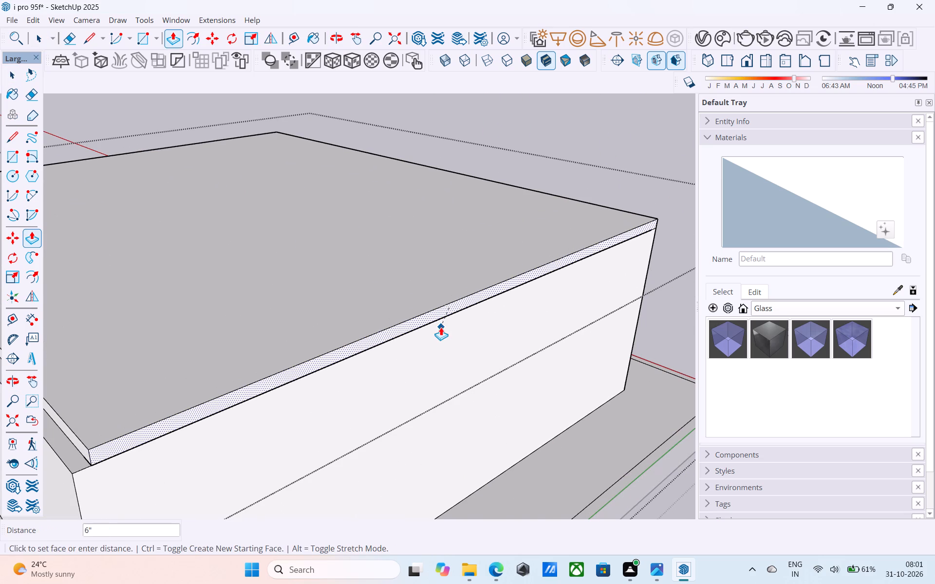
key(space)
Push/Pull the roof slab's face along the far end wall outward to the wall's outer face.
scroll(523, 293, down, 9)
middle_drag(348, 347, 566, 297)
scroll(395, 272, up, 4)
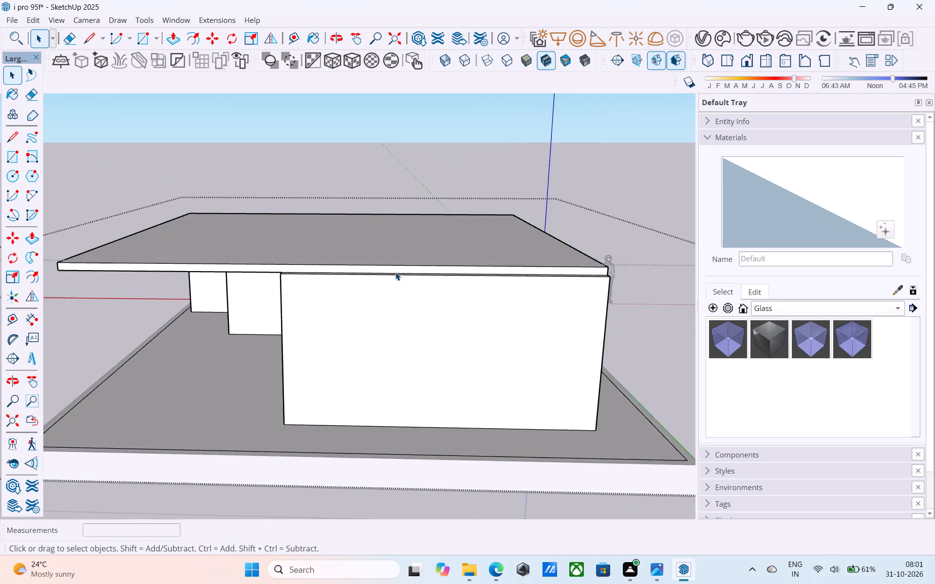
scroll(395, 272, up, 4)
click(393, 271)
key(p)
click(393, 269)
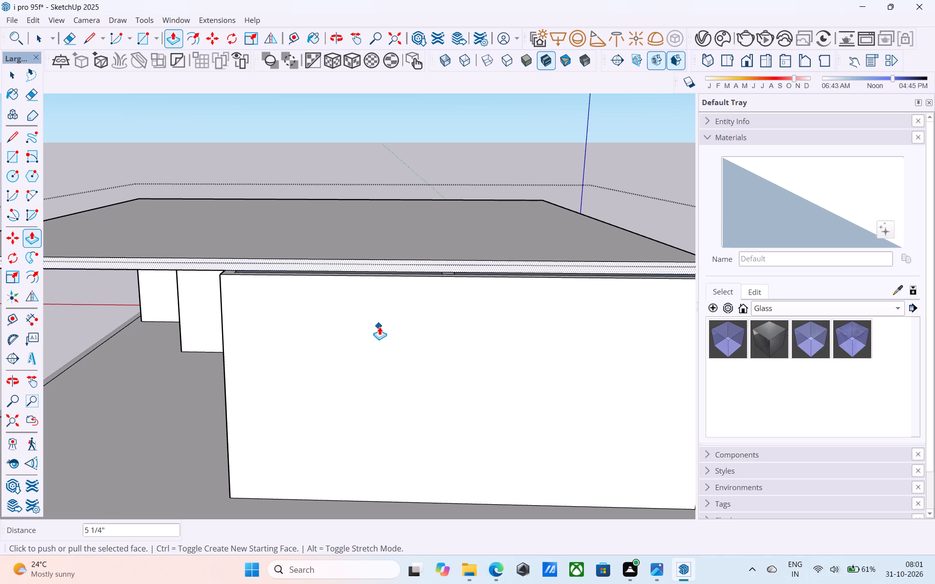
click(404, 272)
click(405, 298)
click(410, 274)
click(403, 320)
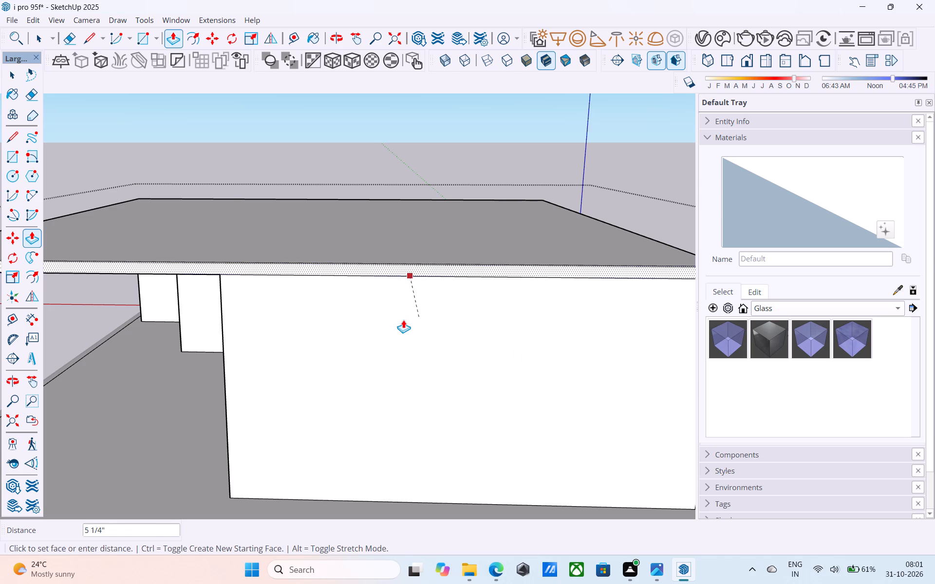
Offset the roof slab's top face edges inward by 6".
key(space)
scroll(403, 319, down, 5)
middle_drag(402, 323, 599, 309)
middle_drag(429, 319, 524, 314)
shift+middle_drag(524, 313, 460, 314)
middle_drag(481, 325, 395, 386)
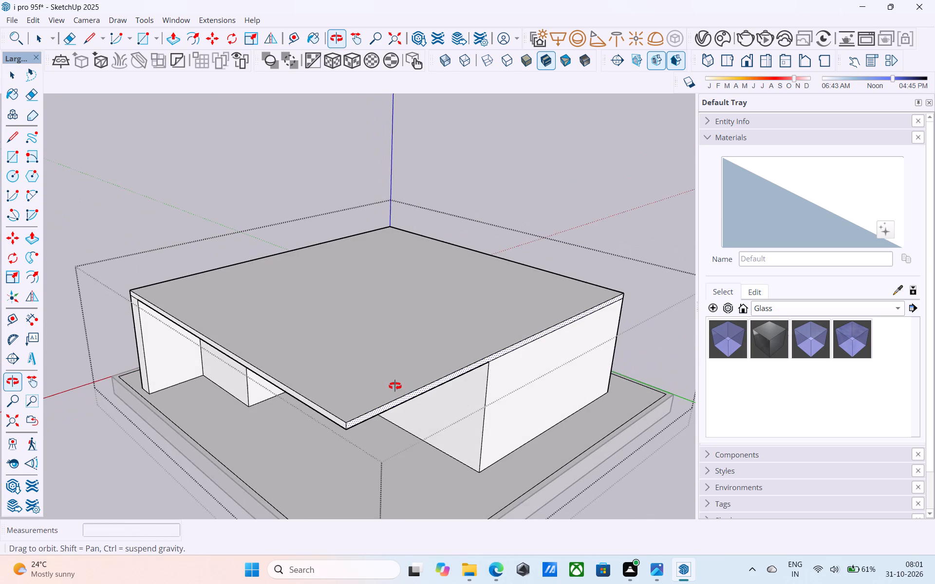
middle_drag(395, 386, 395, 385)
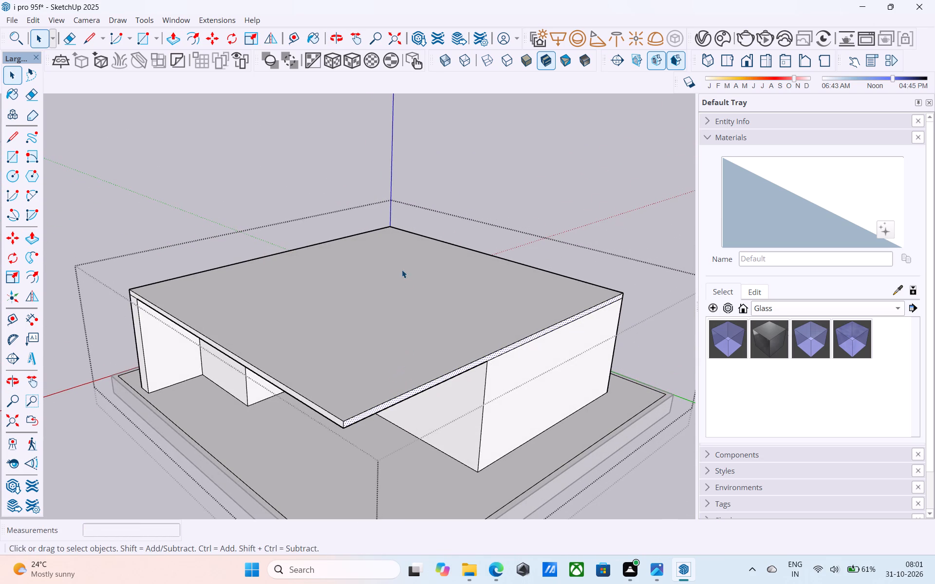
shift+middle_drag(412, 297, 419, 272)
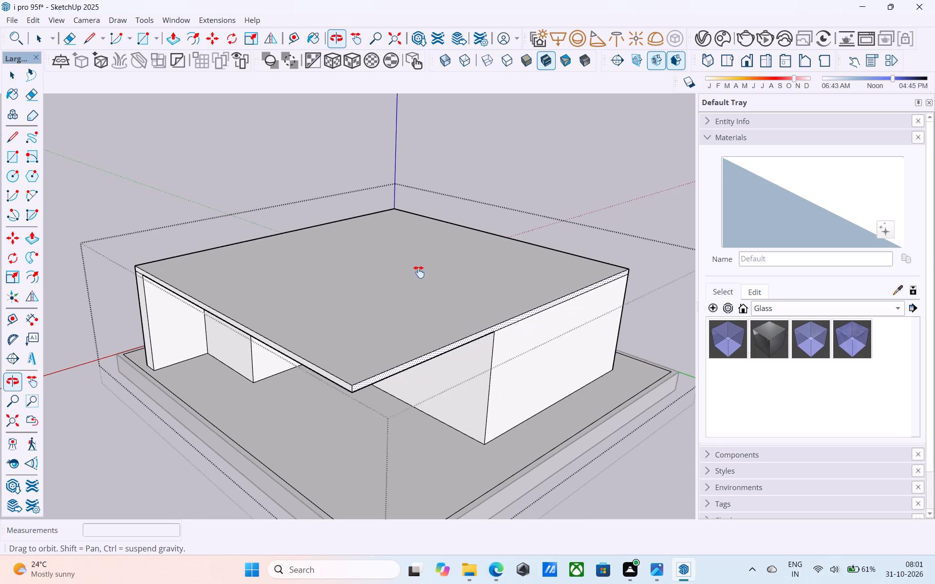
shift+middle_drag(419, 272, 467, 322)
click(459, 320)
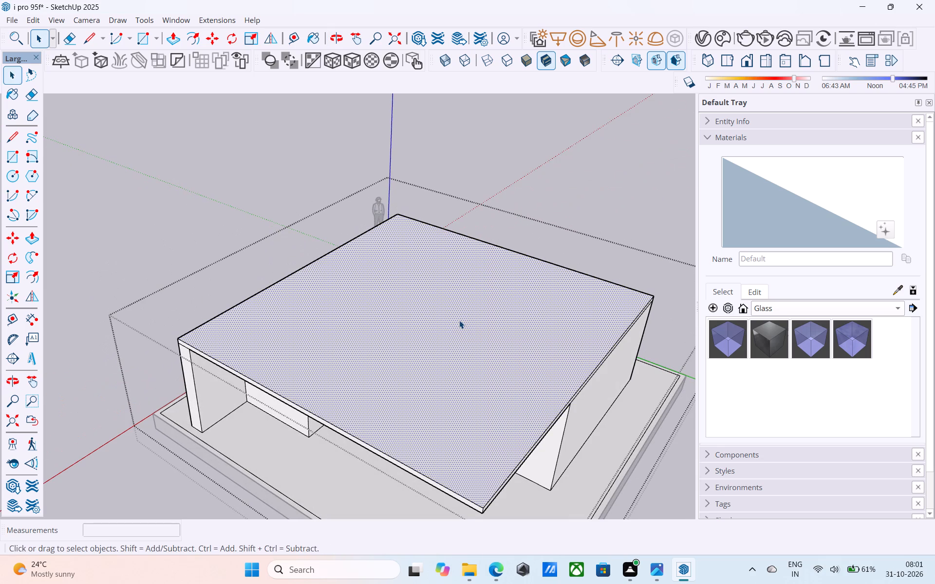
key(f)
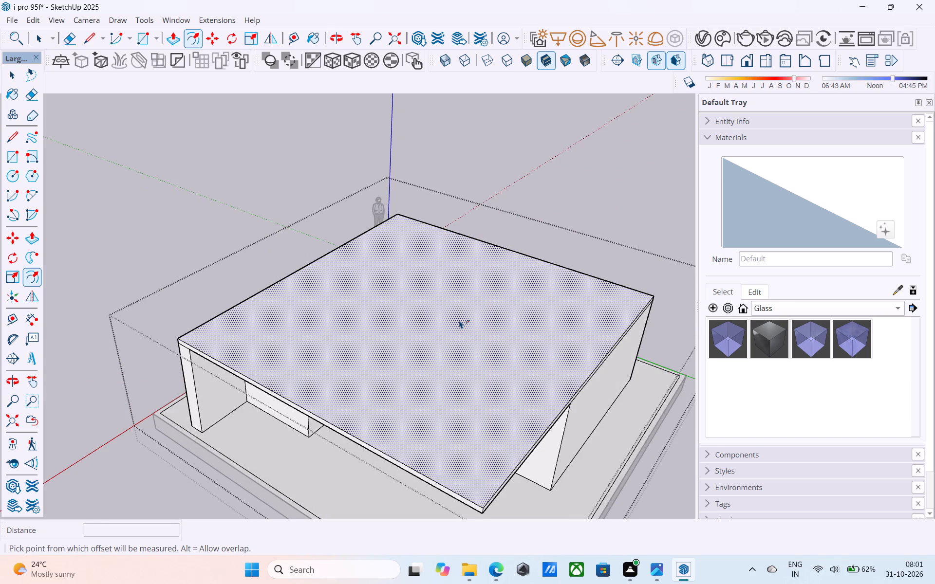
click(459, 320)
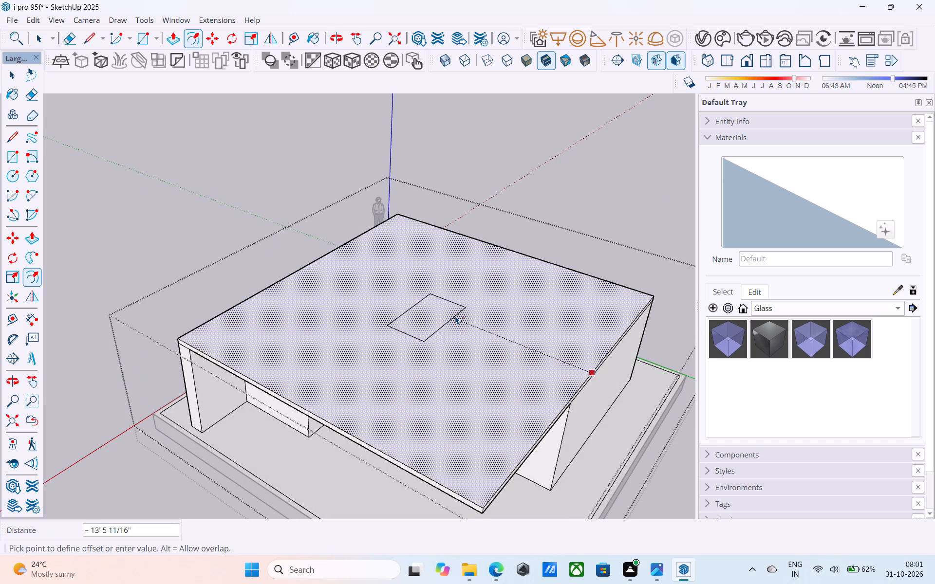
text(6")
key(Return)
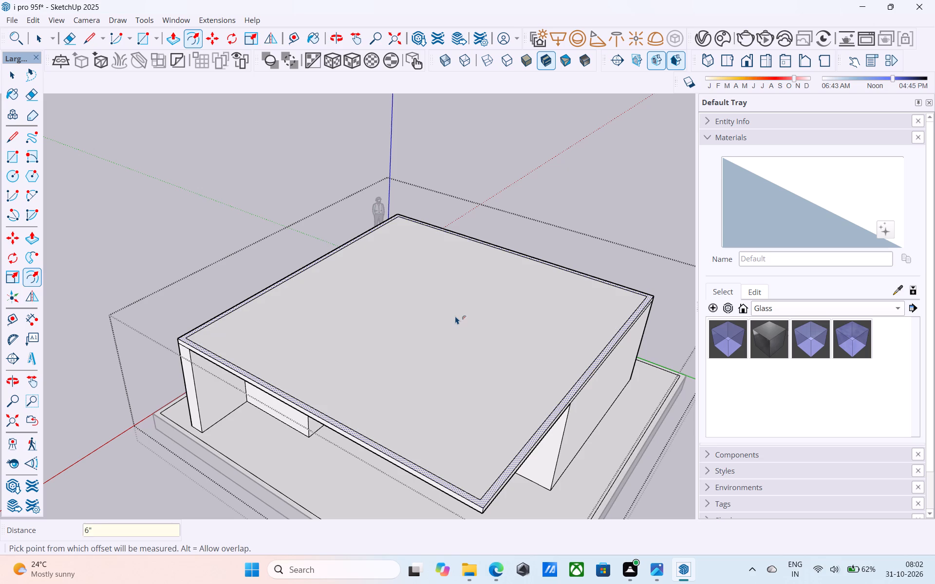
Examine the roof slab with its offset border and the rooms below from several angles.
middle_drag(455, 316, 417, 204)
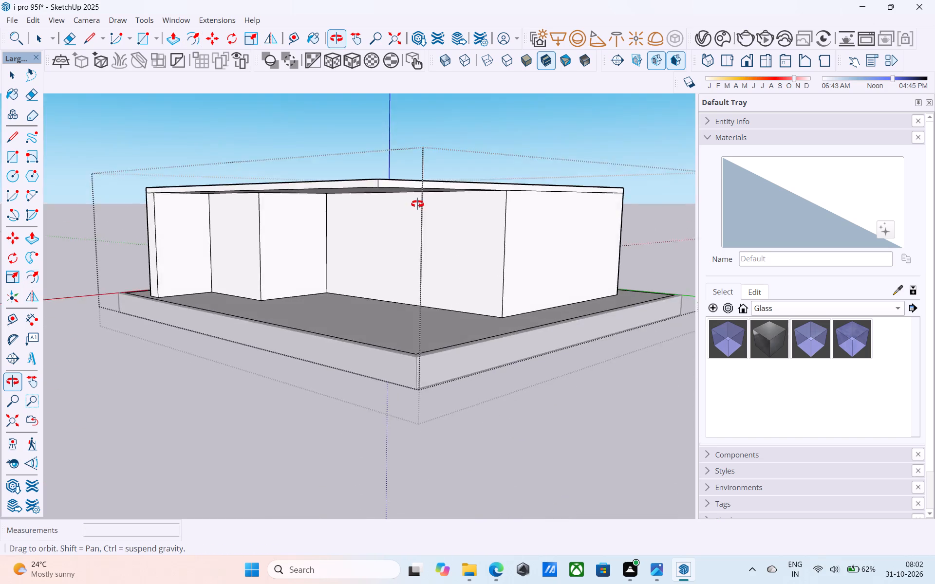
middle_drag(417, 204, 361, 249)
key(space)
scroll(361, 249, down, 5)
shift+middle_drag(361, 253, 430, 204)
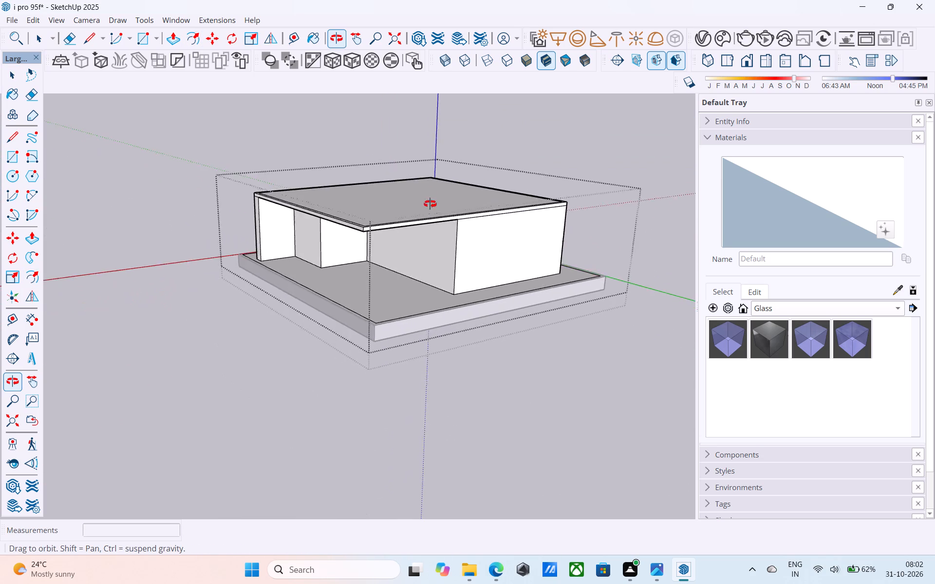
shift+middle_drag(430, 204, 370, 295)
scroll(412, 334, up, 2)
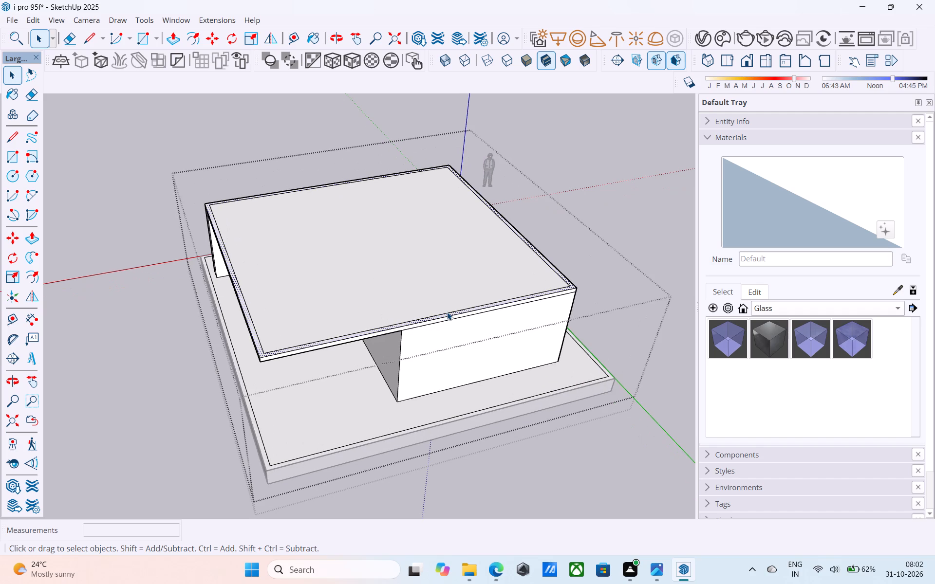
shift+middle_drag(448, 311, 435, 304)
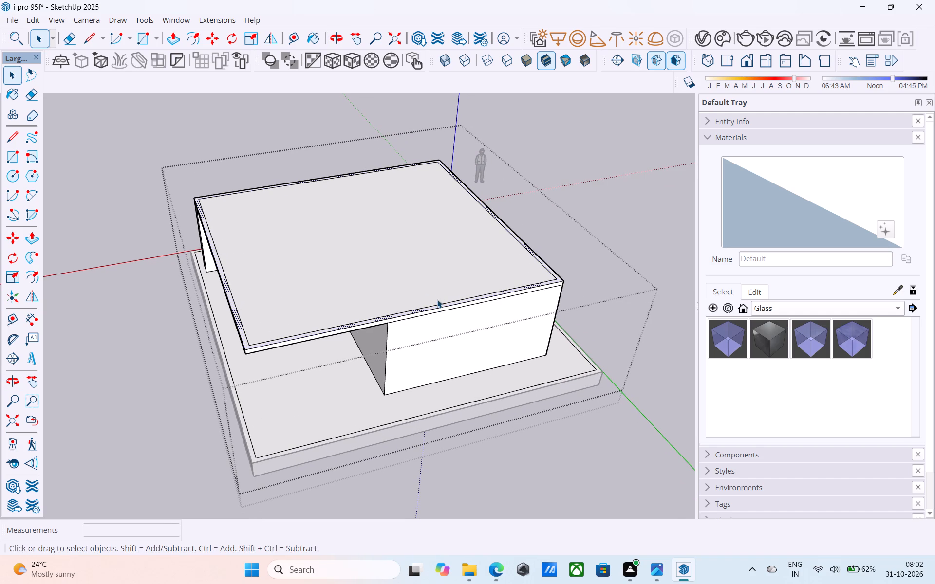
middle_drag(434, 324, 540, 216)
scroll(540, 216, up, 1)
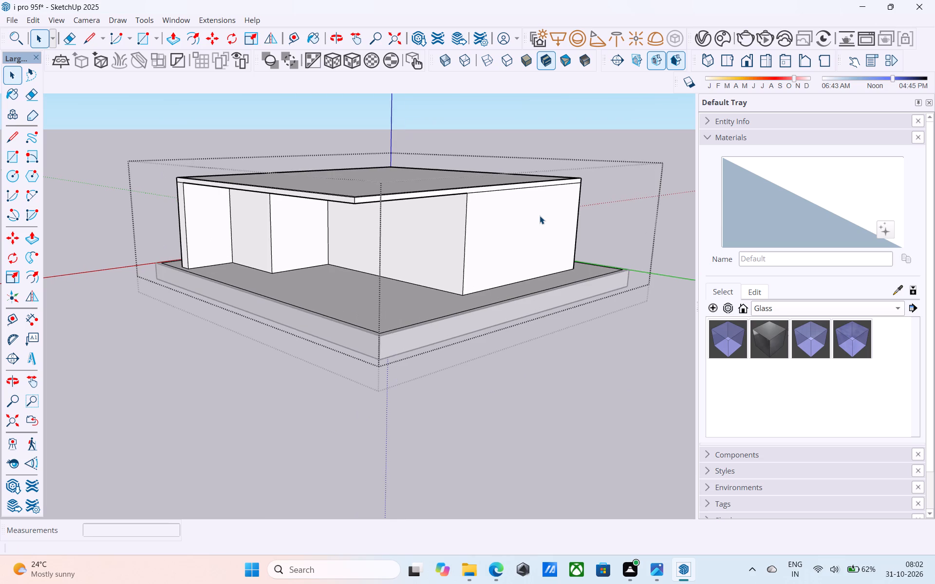
middle_drag(540, 216, 530, 220)
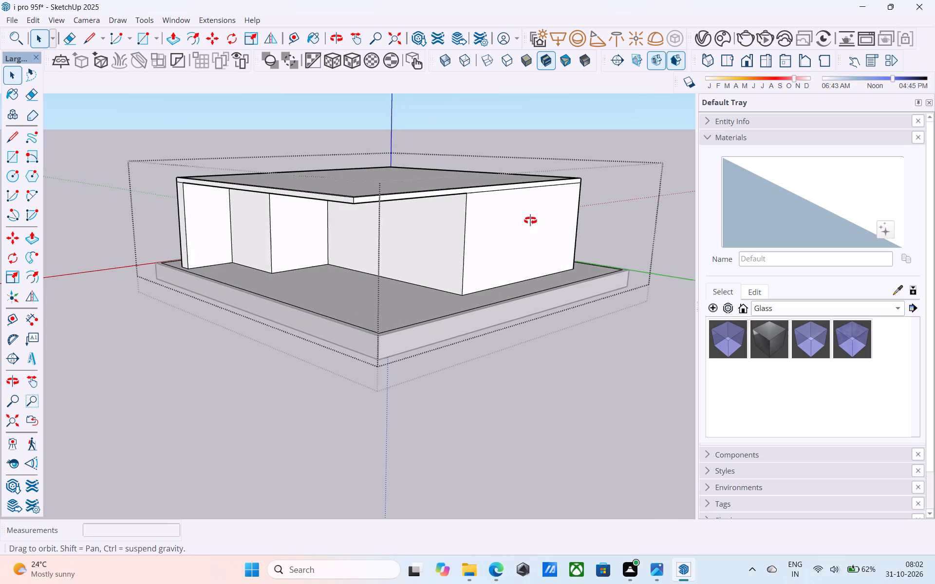
middle_drag(530, 220, 558, 260)
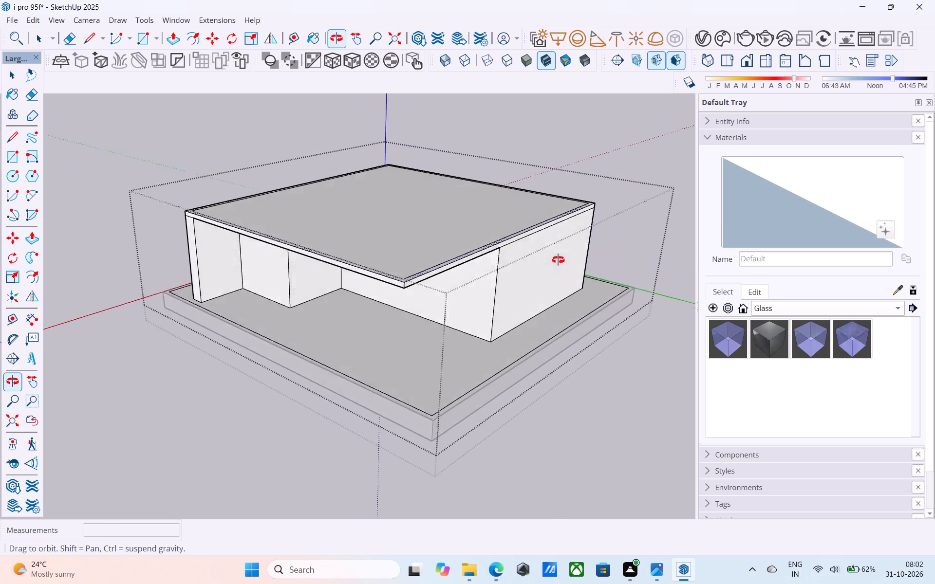
middle_drag(558, 260, 532, 274)
middle_drag(526, 265, 519, 266)
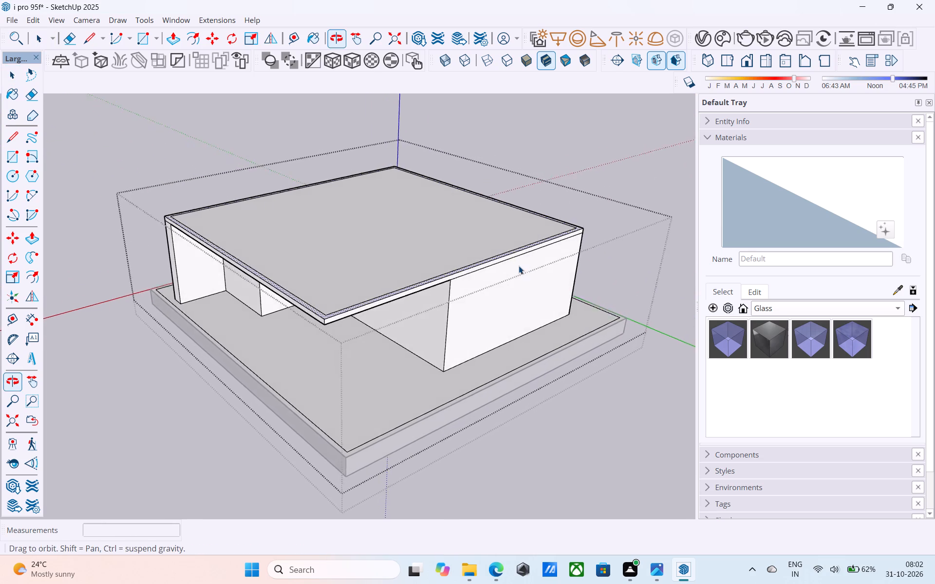
Push/Pull the roof slab's long side face inward in successive pushes to uncover part of the rooms below.
middle_drag(519, 266, 518, 266)
scroll(519, 266, down, 3)
middle_drag(523, 264, 546, 177)
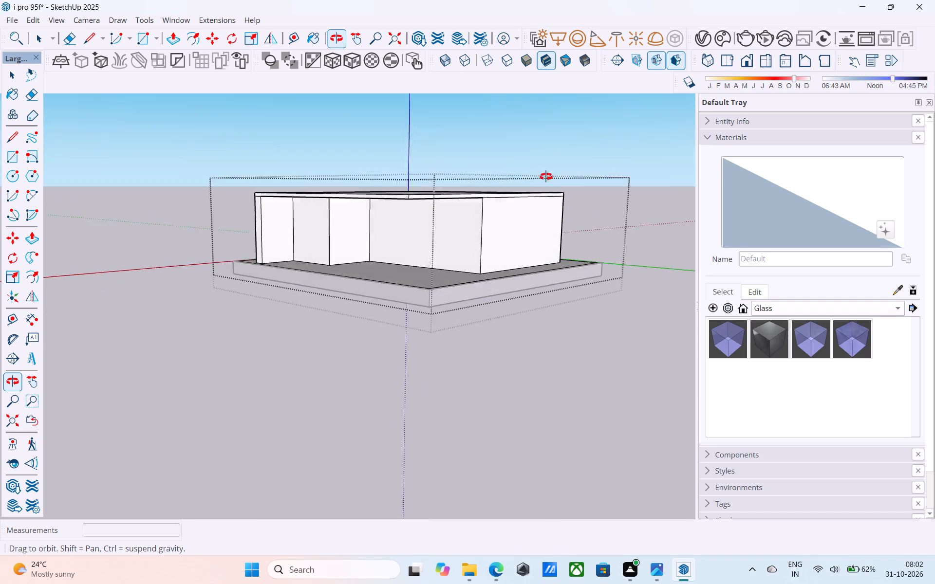
middle_drag(546, 177, 478, 208)
scroll(458, 224, up, 6)
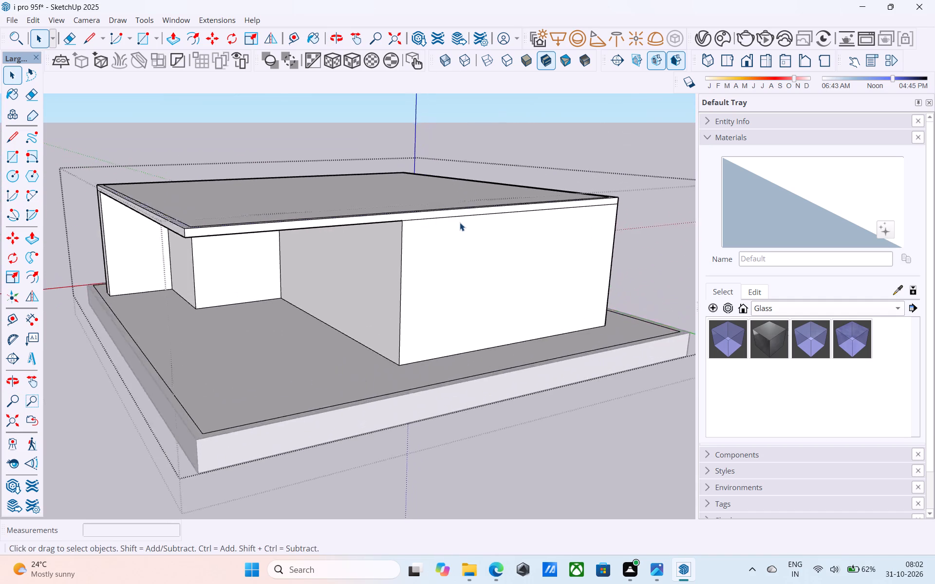
scroll(460, 222, up, 2)
click(454, 207)
scroll(454, 208, up, 5)
click(459, 211)
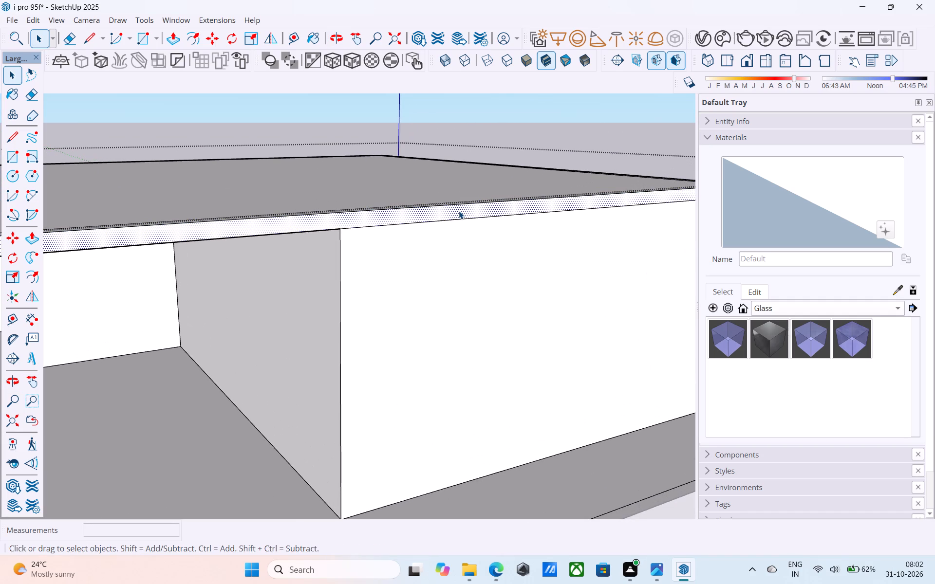
key(p)
click(459, 211)
click(387, 184)
click(399, 200)
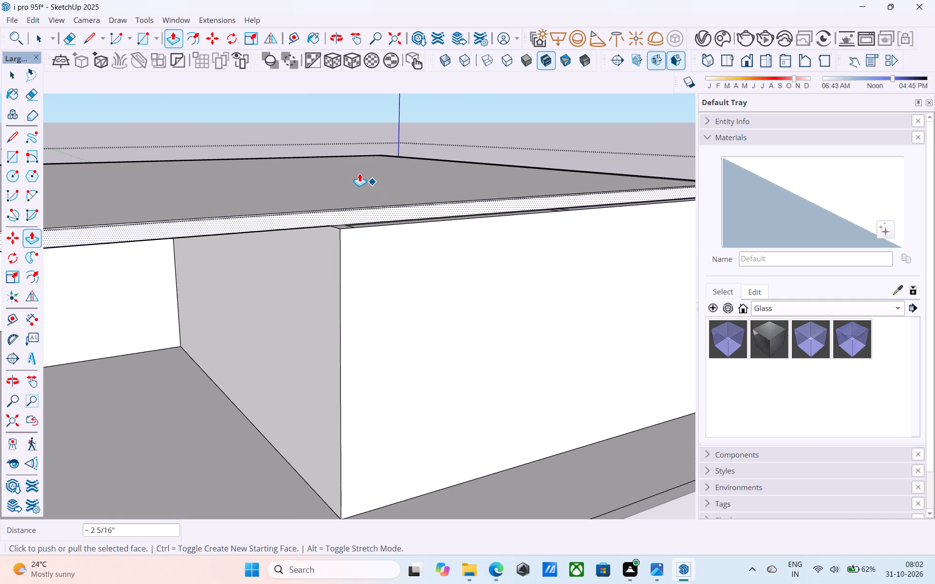
click(393, 201)
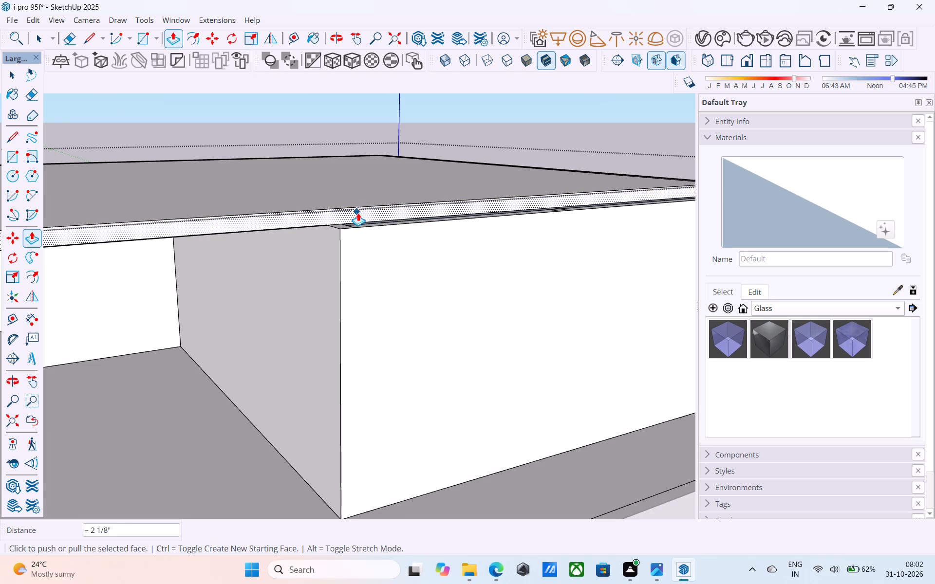
click(358, 213)
click(298, 177)
scroll(302, 176, up, 1)
middle_drag(302, 176, 282, 252)
key(space)
scroll(429, 307, down, 3)
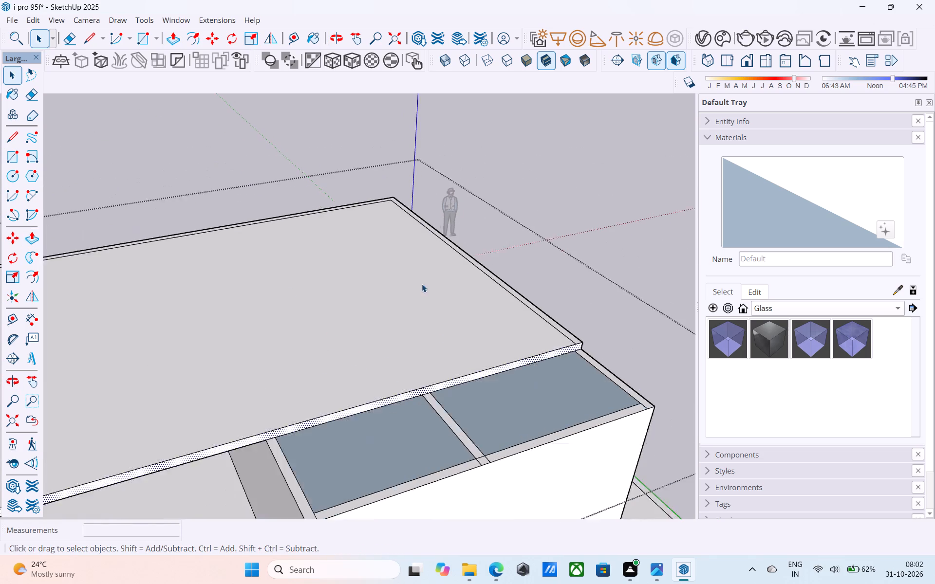
Examine the shortened roof slab and the partly uncovered rooms from several angles.
scroll(422, 284, down, 4)
scroll(436, 336, down, 4)
middle_drag(436, 336, 431, 320)
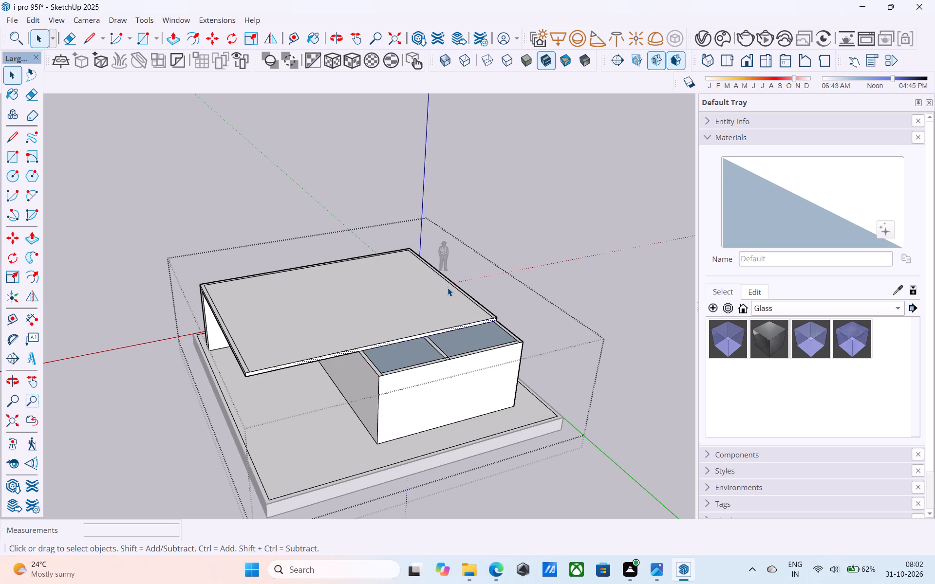
middle_drag(448, 288, 488, 260)
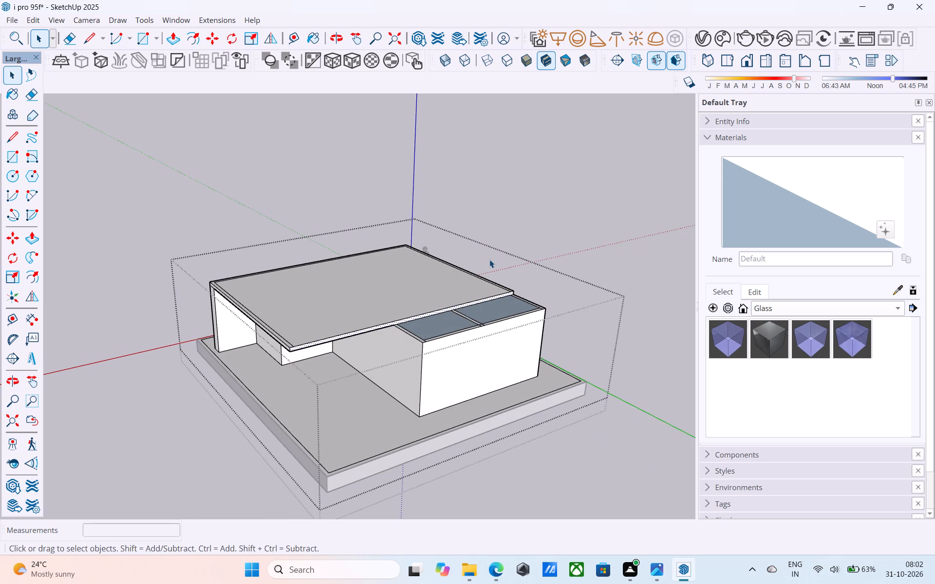
scroll(490, 258, down, 2)
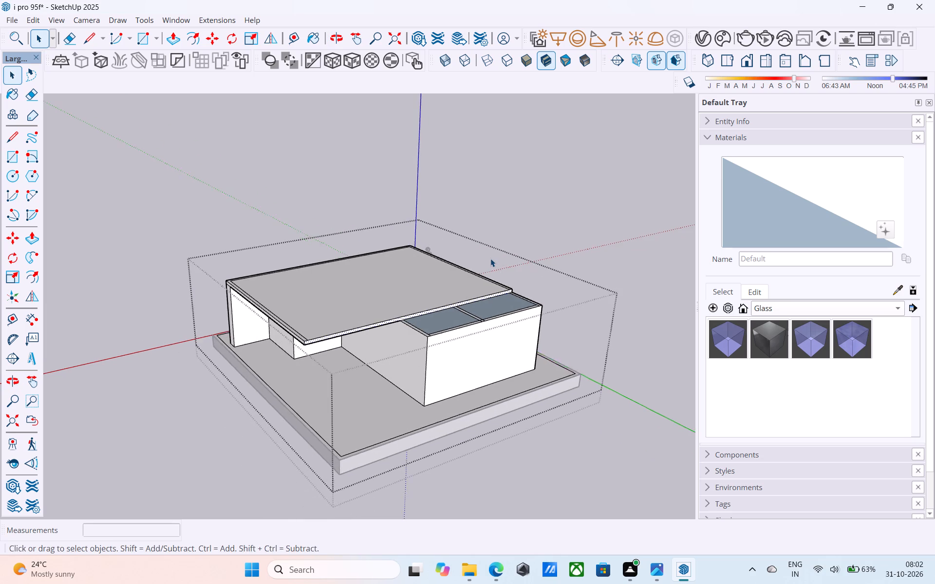
scroll(490, 258, down, 8)
middle_drag(452, 300, 517, 240)
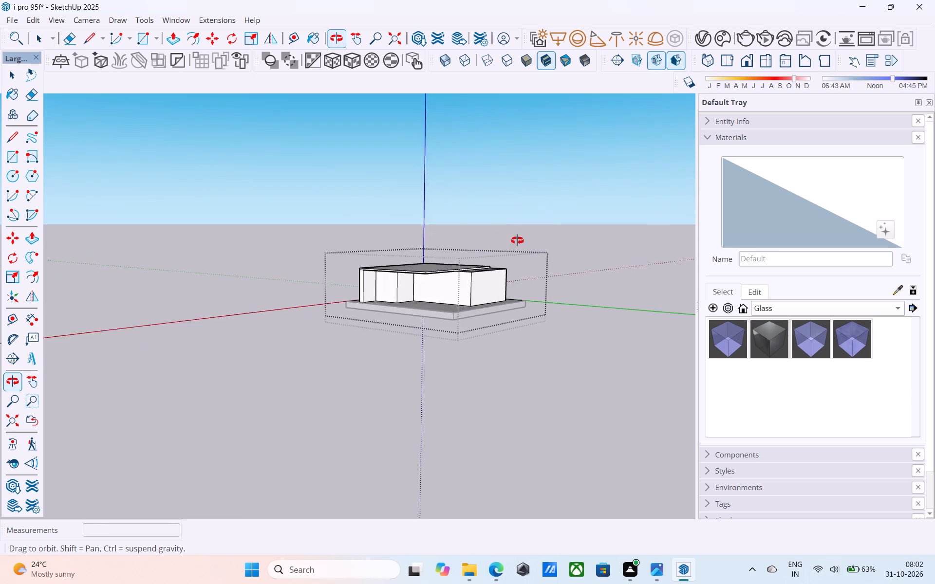
middle_drag(517, 240, 492, 281)
scroll(492, 280, up, 2)
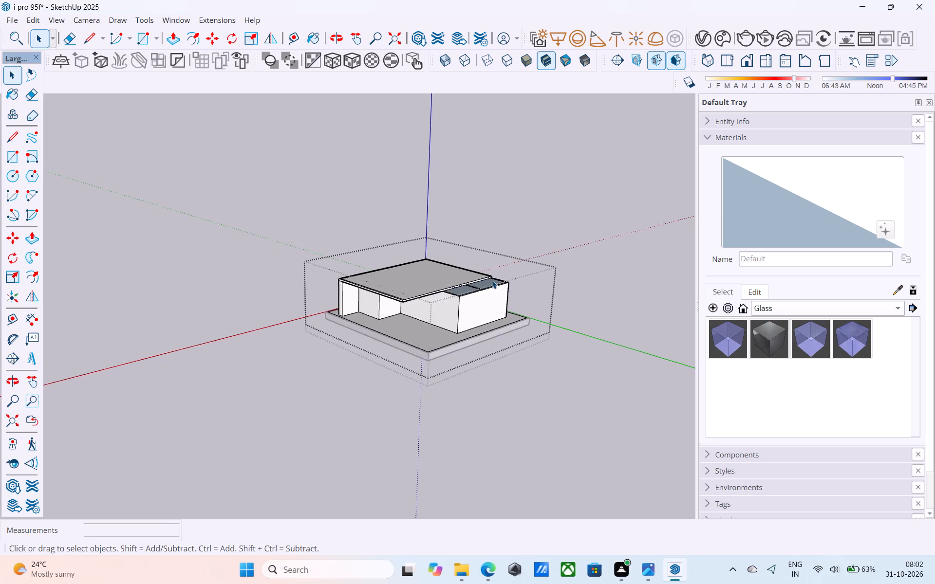
scroll(492, 280, up, 11)
scroll(504, 290, down, 4)
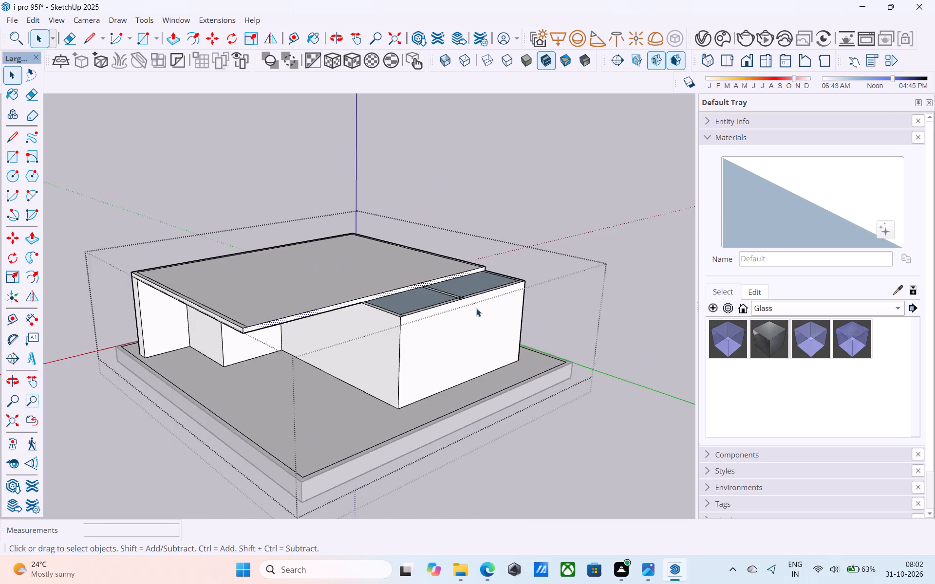
Push/Pull the same roof slab face back through its remaining depth, ending with 8' and 6" pushes, to remove the slab.
middle_drag(476, 308, 456, 314)
scroll(397, 313, up, 4)
key(p)
click(366, 299)
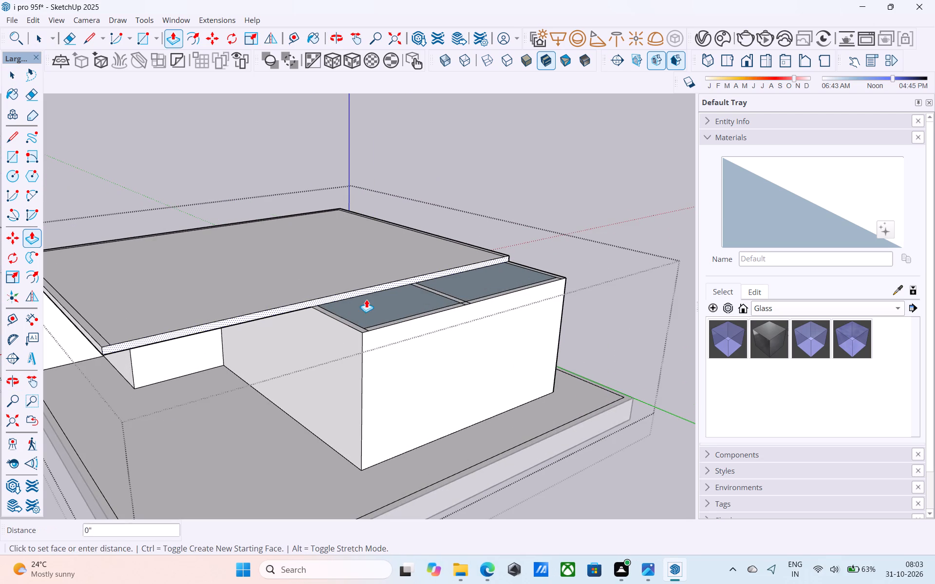
click(232, 202)
middle_drag(241, 220, 353, 249)
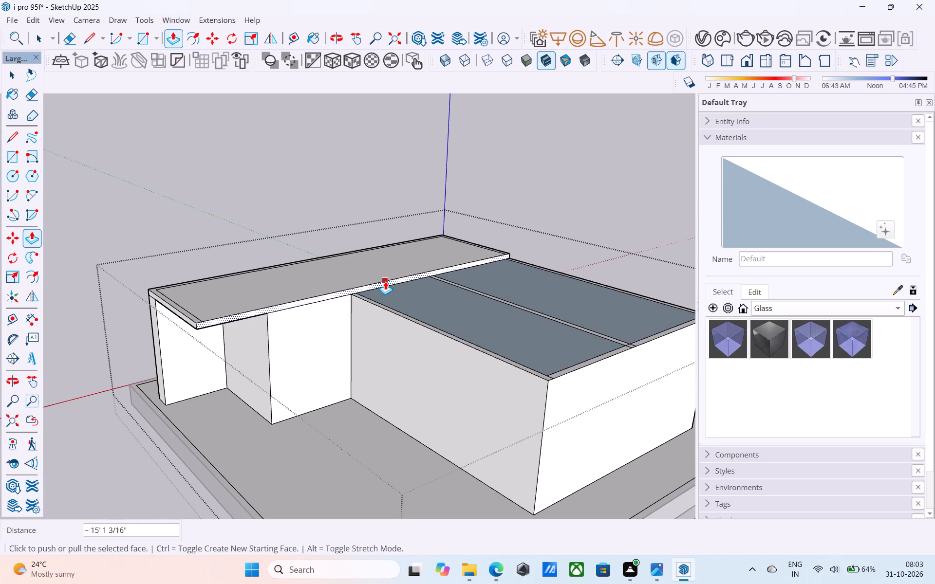
click(385, 281)
click(301, 247)
click(357, 290)
click(268, 243)
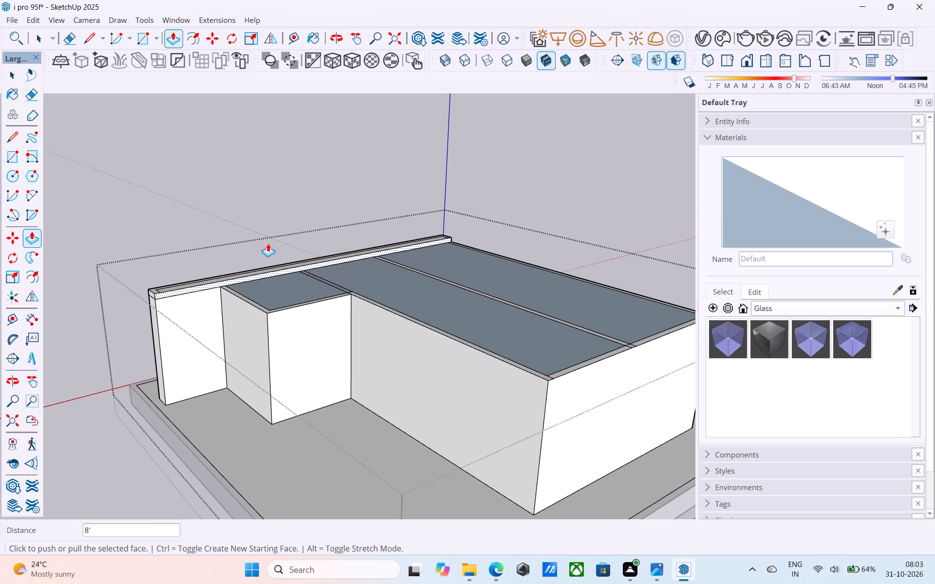
click(307, 290)
click(290, 279)
click(299, 285)
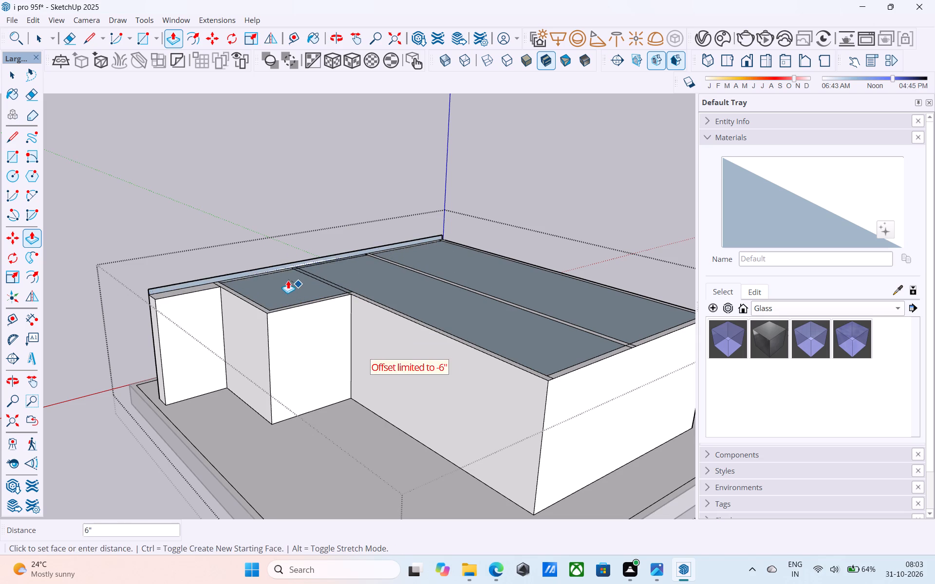
click(287, 279)
Delete the three faces covering the front room and the two long rooms.
middle_drag(324, 281, 216, 303)
key(space)
click(204, 310)
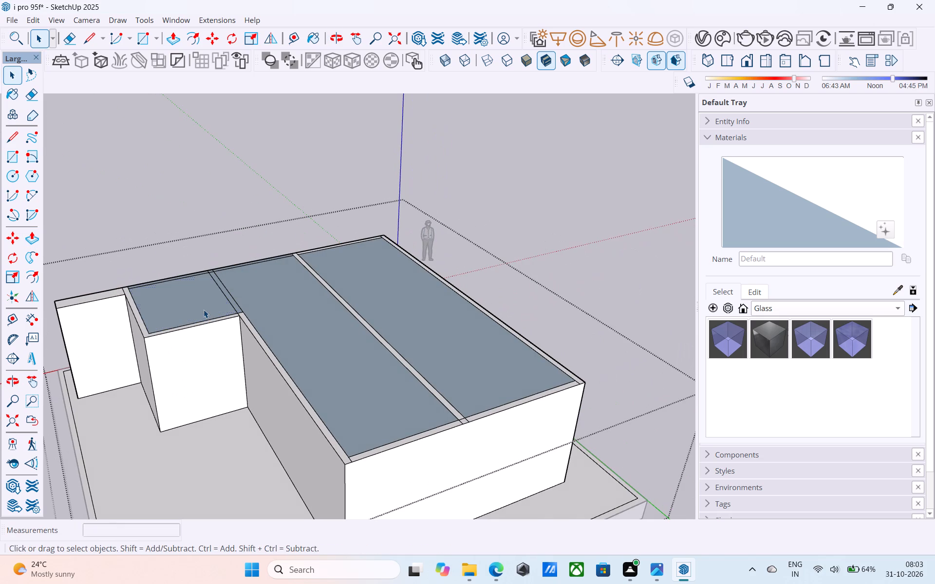
key(Delete)
click(360, 314)
click(351, 325)
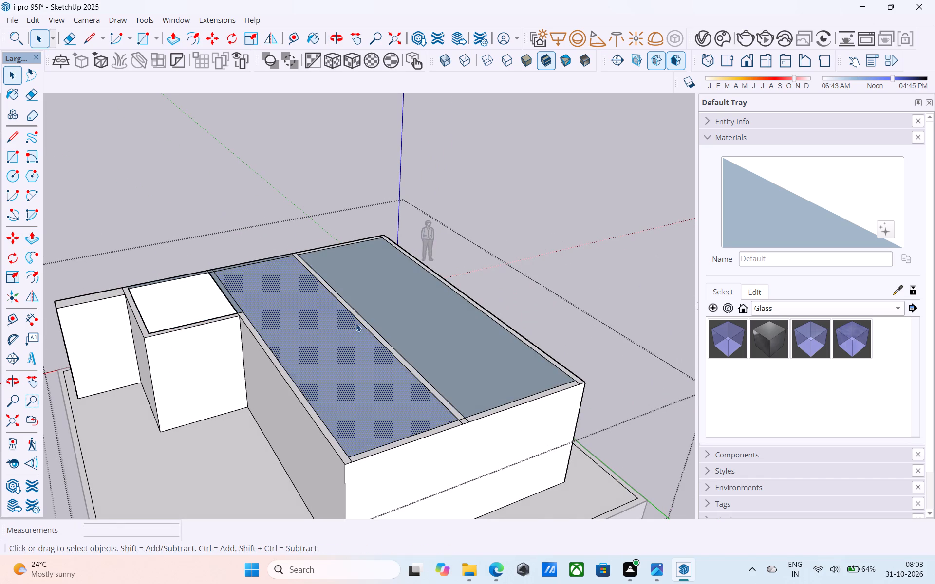
key(Delete)
click(376, 311)
key(Delete)
Reverse the back-facing top face of the wall between the front room and the adjacent long room.
middle_drag(256, 272, 447, 320)
scroll(436, 356, up, 1)
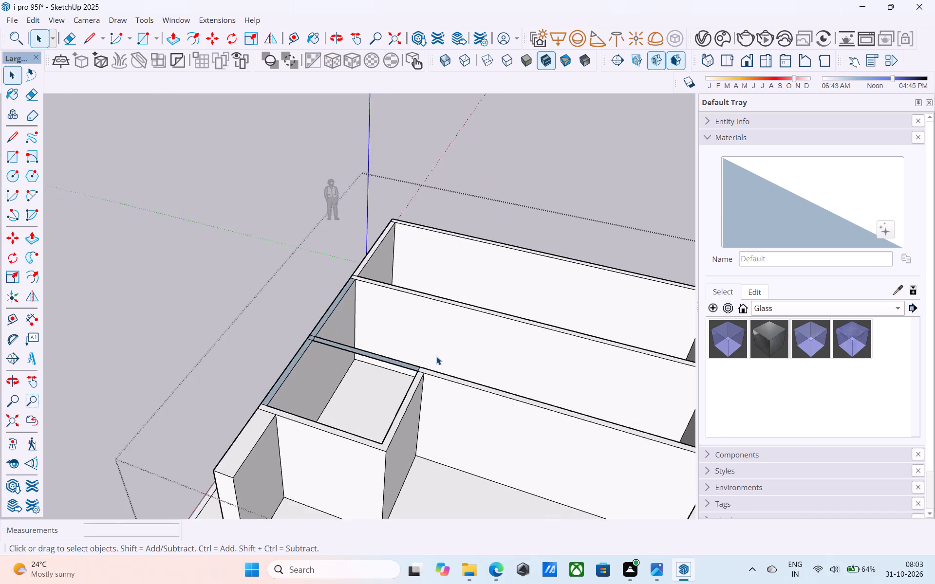
scroll(436, 356, up, 7)
click(406, 362)
right_click(406, 362)
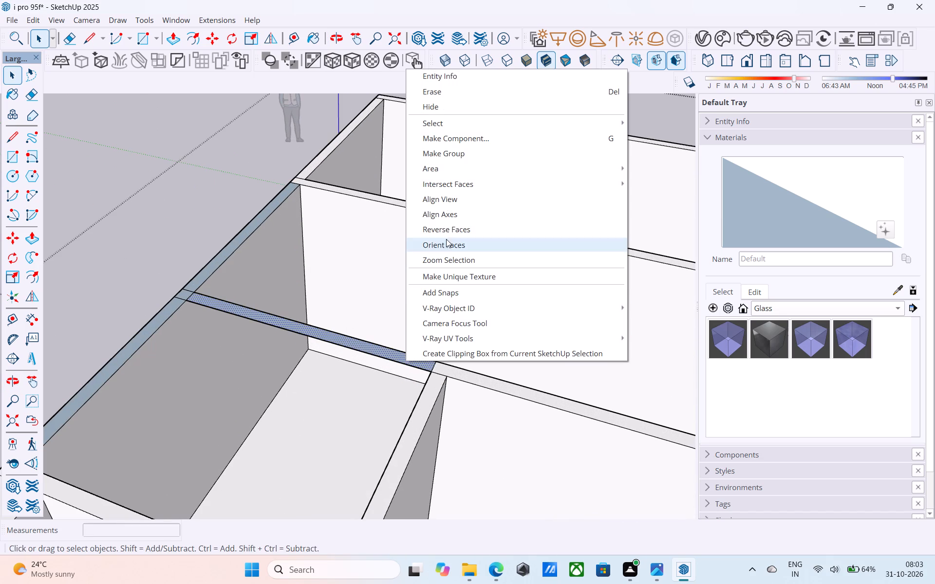
click(449, 226)
Reverse the three back-facing top faces along the outer wall, including the square at the wall junction.
shift+middle_drag(326, 287, 617, 287)
shift+middle_drag(559, 304, 469, 322)
scroll(456, 326, up, 11)
click(421, 330)
right_click(421, 330)
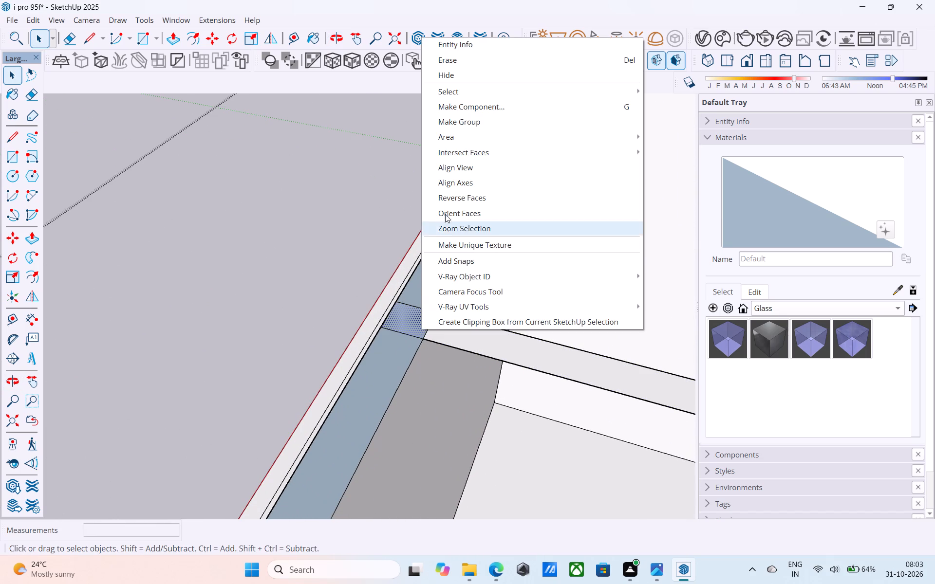
click(447, 198)
click(383, 388)
right_click(383, 388)
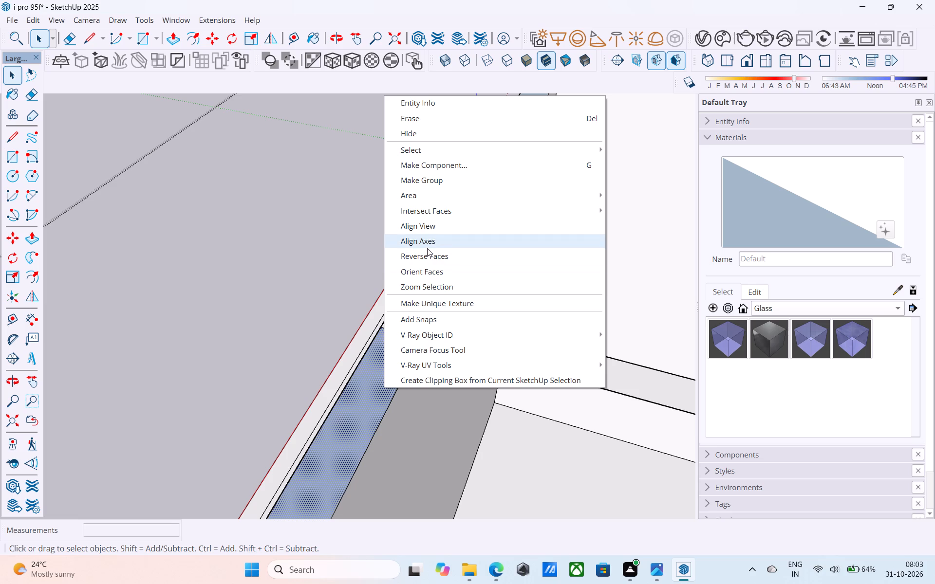
drag(427, 248, 431, 257)
click(435, 273)
right_click(436, 273)
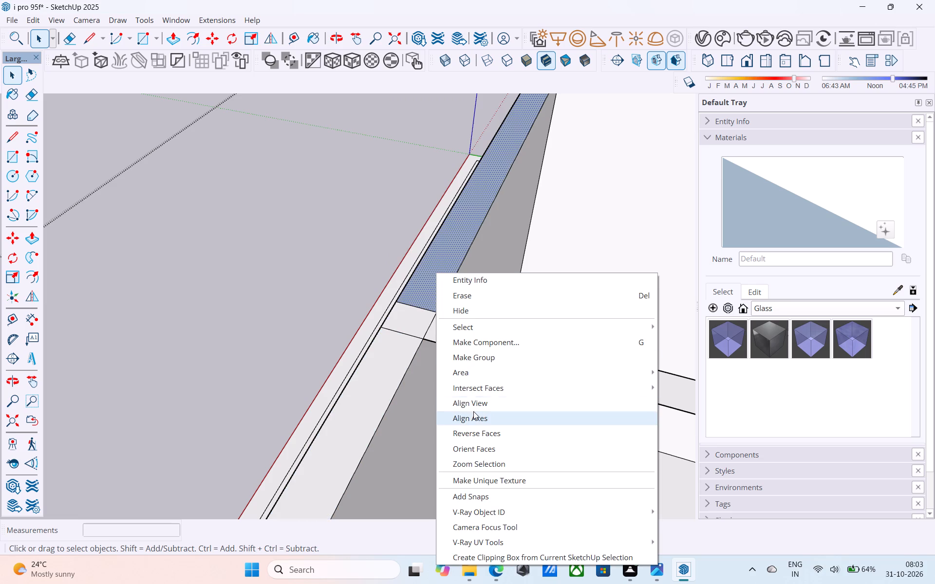
click(475, 431)
Examine the open-topped rooms and wall tops from several angles.
scroll(475, 431, down, 3)
shift+middle_drag(467, 432, 403, 398)
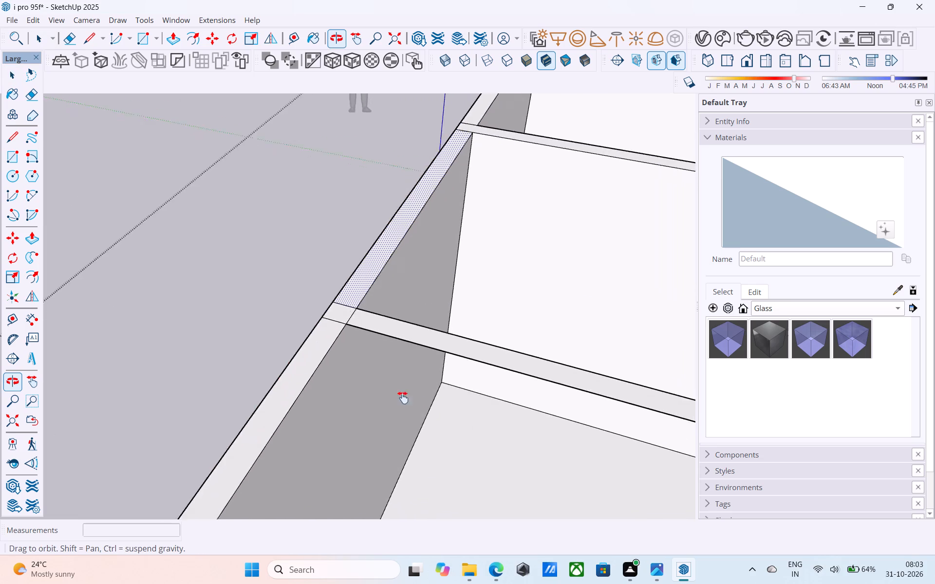
shift+middle_drag(403, 398, 410, 345)
scroll(410, 345, down, 9)
middle_drag(556, 356, 551, 352)
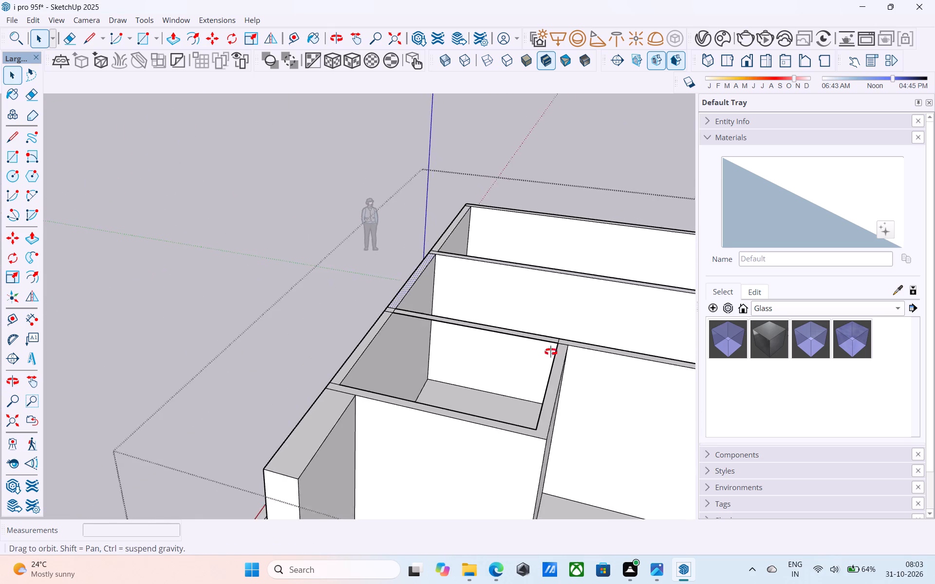
middle_drag(551, 352, 371, 339)
scroll(447, 378, down, 4)
middle_drag(485, 396, 372, 380)
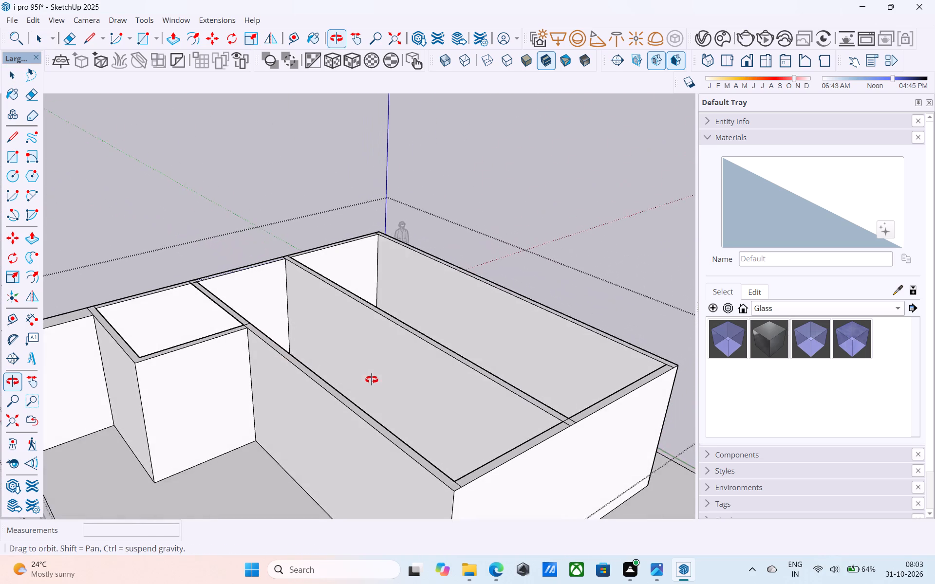
middle_drag(372, 380, 373, 381)
middle_drag(421, 415, 419, 343)
scroll(423, 346, down, 3)
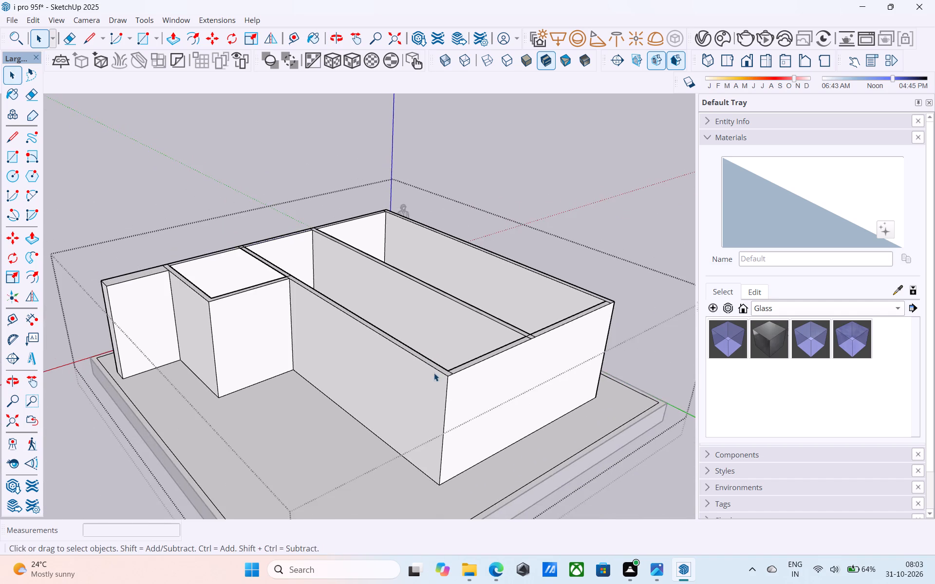
middle_drag(390, 458, 373, 522)
scroll(436, 421, down, 5)
middle_click(444, 474)
Push/Pull the top face of the partition between the two long rooms down 10' to the floor.
scroll(463, 446, up, 5)
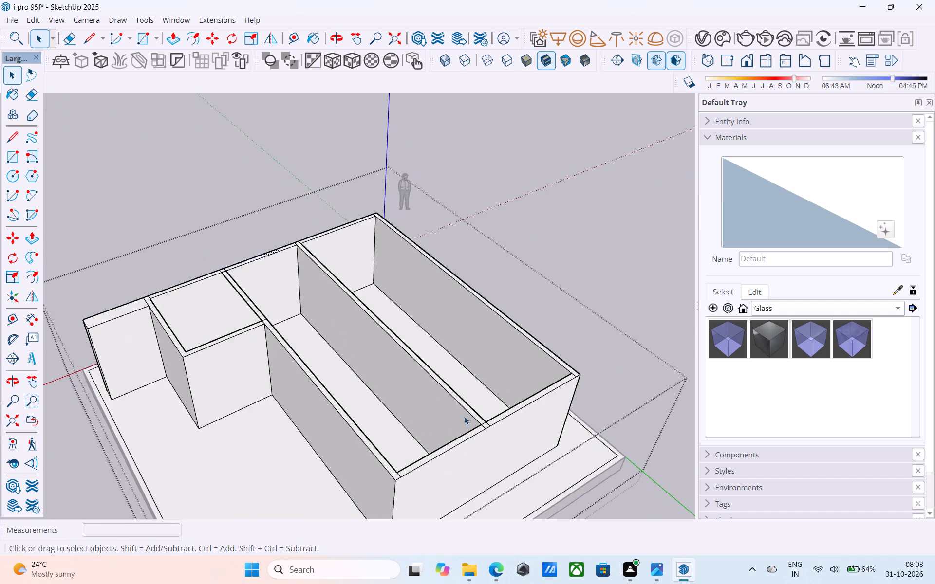
scroll(464, 416, up, 6)
click(460, 396)
click(461, 394)
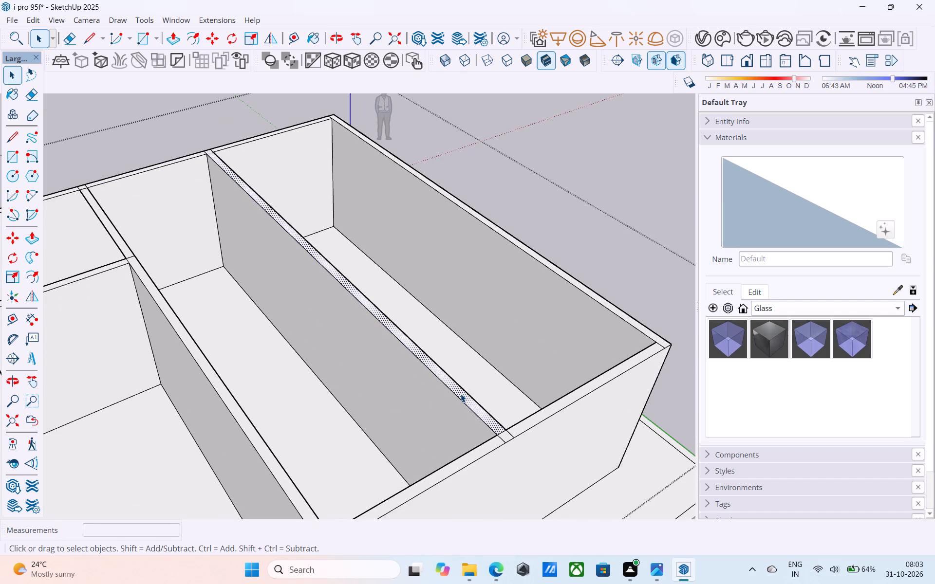
key(p)
click(461, 394)
click(373, 468)
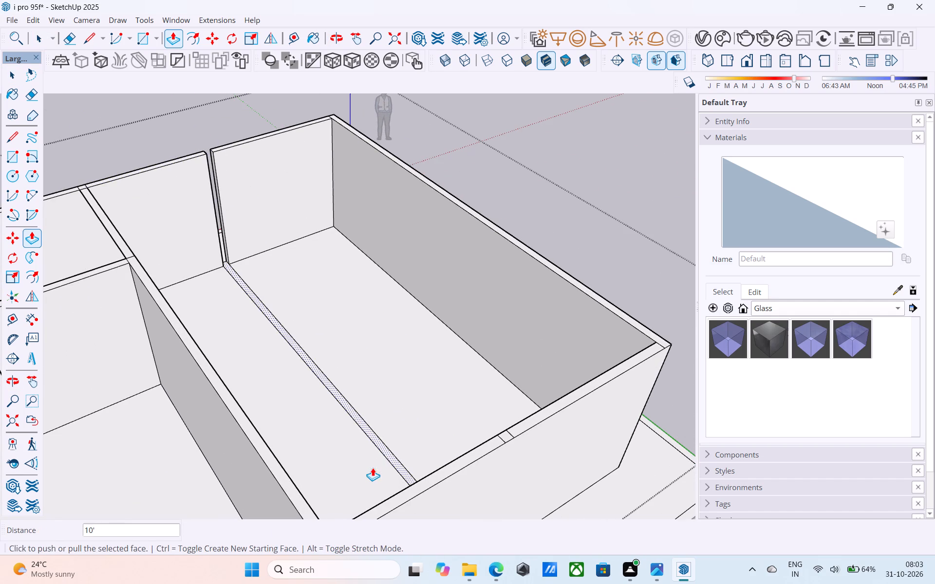
key(space)
Push/Pull the side face of the slot left in the outer wall by 6" to close the gap.
scroll(373, 465, down, 5)
middle_drag(373, 464, 821, 412)
middle_drag(475, 410, 576, 433)
scroll(466, 300, up, 4)
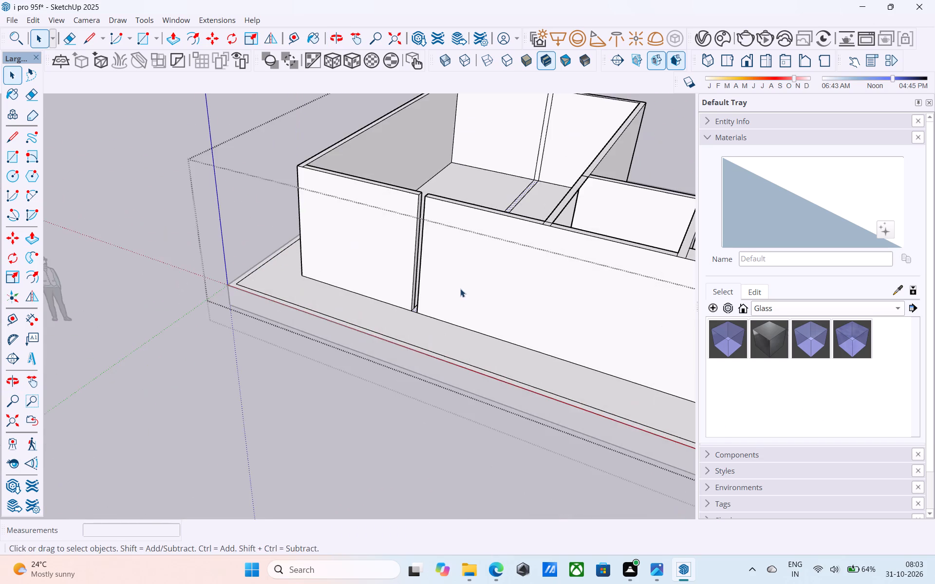
scroll(449, 291, up, 11)
shift+middle_drag(440, 292, 479, 353)
scroll(397, 328, up, 5)
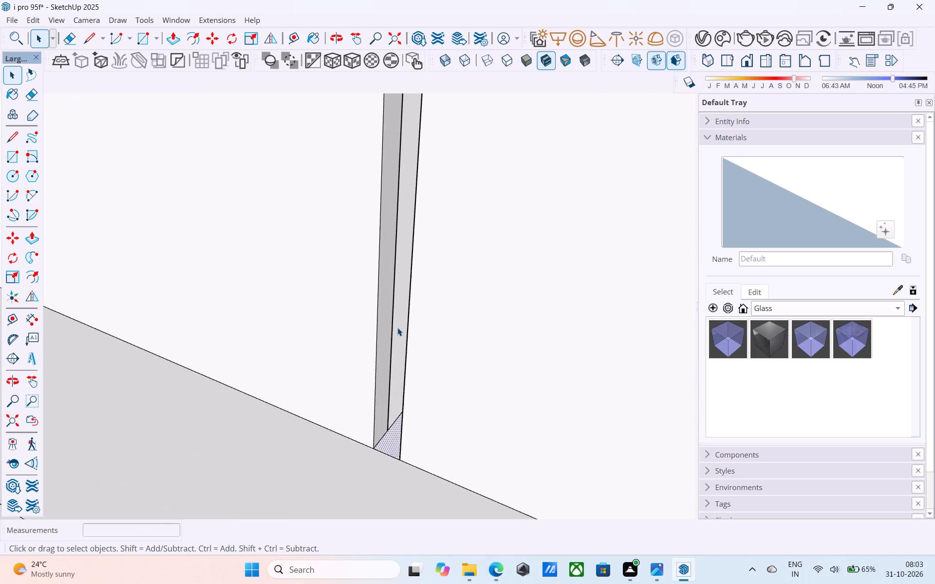
click(384, 319)
key(p)
click(384, 319)
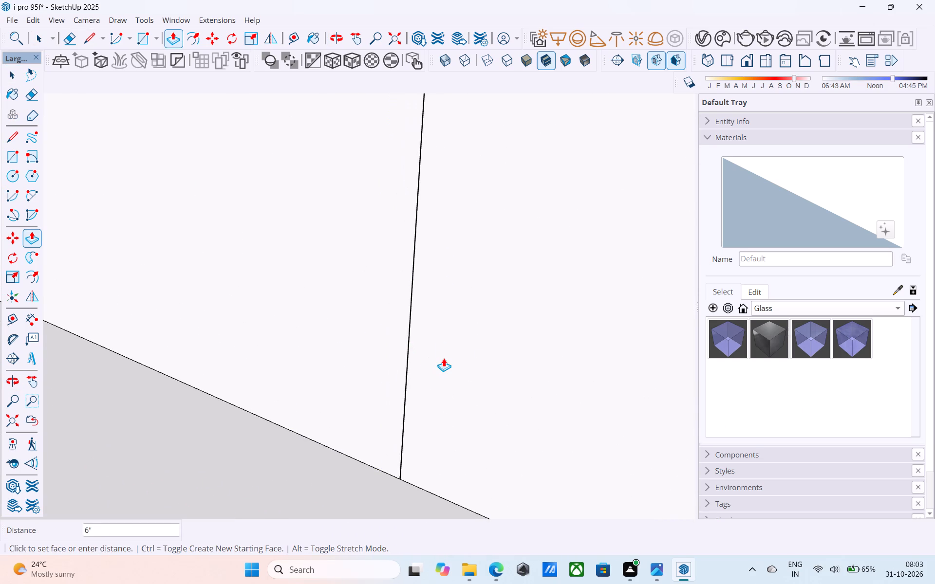
click(444, 358)
key(space)
Erase the leftover seam edges on the outer wall's face and top where the slot was closed.
scroll(445, 358, down, 4)
key(e)
drag(442, 356, 391, 333)
scroll(380, 335, down, 10)
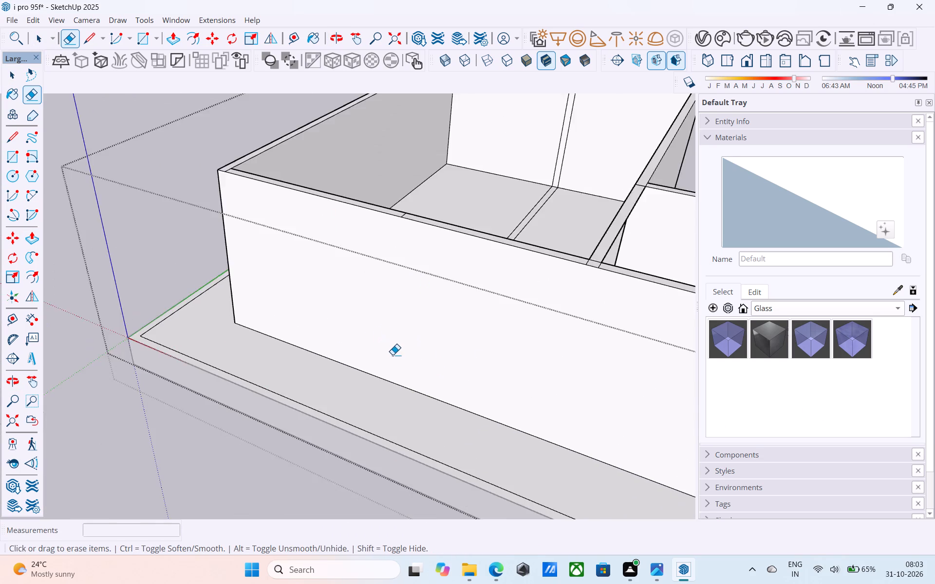
scroll(393, 355, down, 3)
middle_drag(385, 355, 242, 433)
scroll(260, 317, up, 7)
drag(305, 338, 307, 344)
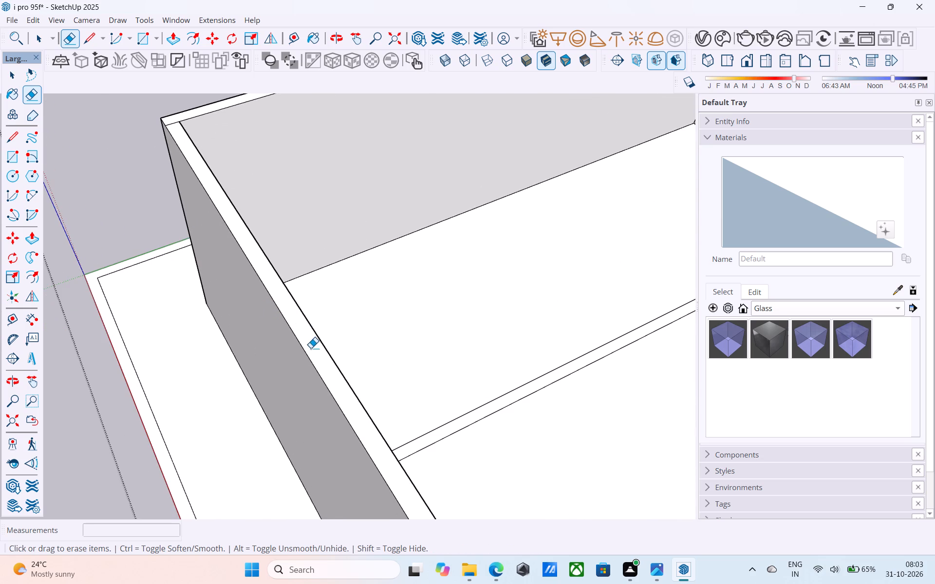
Erase the leftover seam edges across the top of the outer wall at the removed partition's opposite end.
scroll(311, 348, down, 4)
middle_drag(305, 352, 127, 325)
drag(190, 331, 226, 308)
scroll(232, 302, down, 9)
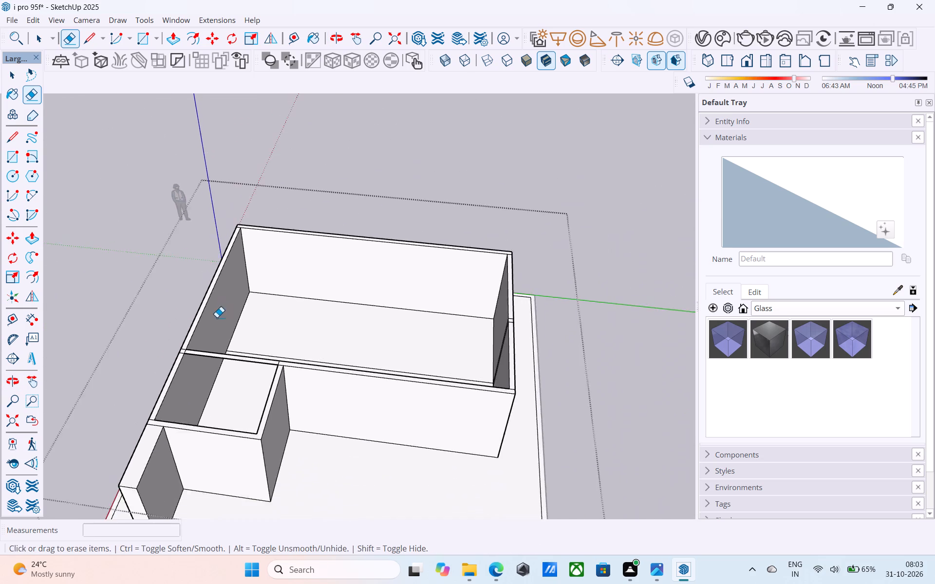
scroll(217, 317, down, 4)
middle_drag(424, 347, 313, 208)
scroll(344, 254, up, 8)
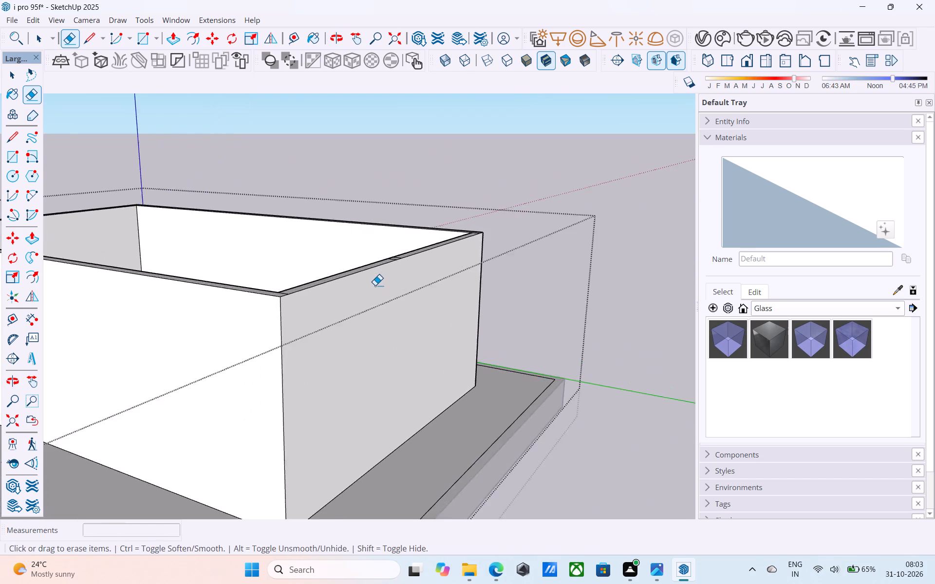
scroll(375, 285, up, 4)
middle_drag(376, 289, 458, 390)
scroll(471, 347, up, 8)
drag(466, 339, 461, 331)
drag(462, 322, 472, 305)
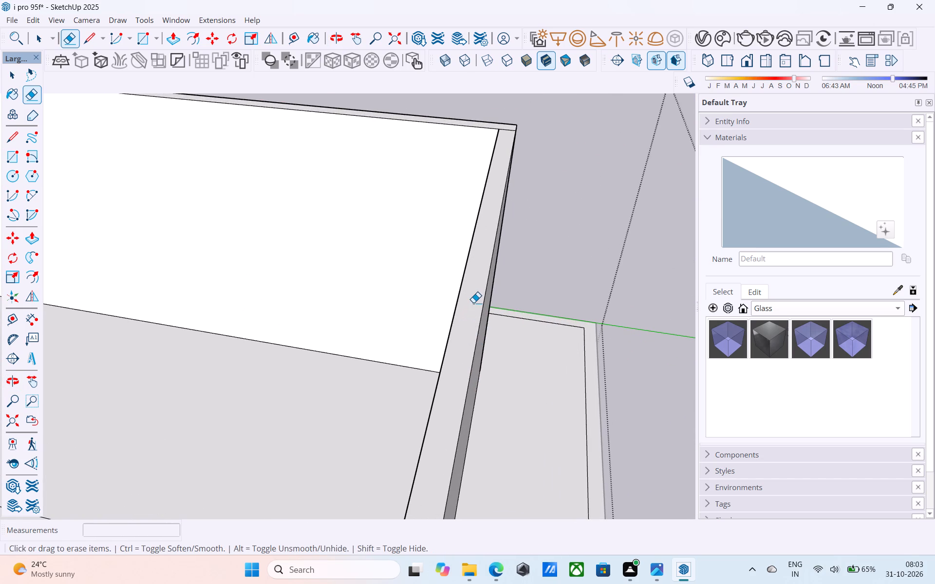
middle_click(474, 302)
scroll(474, 302, down, 5)
scroll(503, 170, up, 5)
click(494, 179)
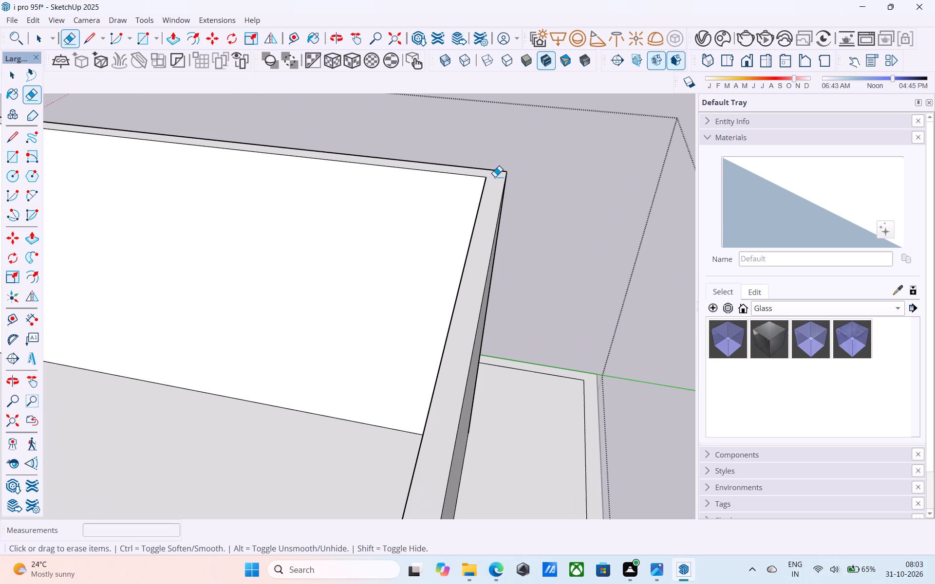
key(space)
Save the model.
key(ctrl+s)
Push/Pull the top face of the long wall between the large room and the open slab area down 10' to the floor.
scroll(508, 157, down, 12)
shift+middle_drag(503, 180, 504, 196)
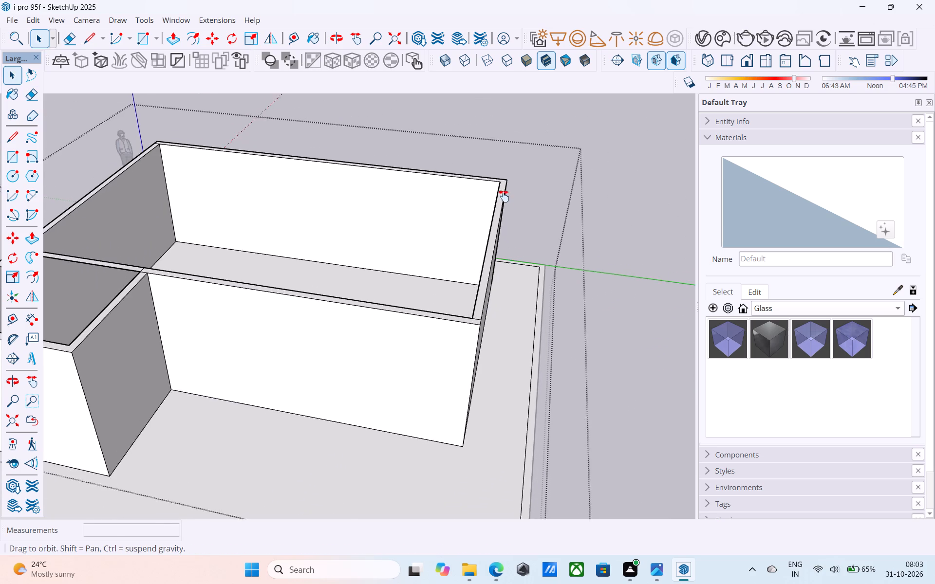
shift+middle_drag(504, 196, 516, 154)
scroll(511, 183, down, 2)
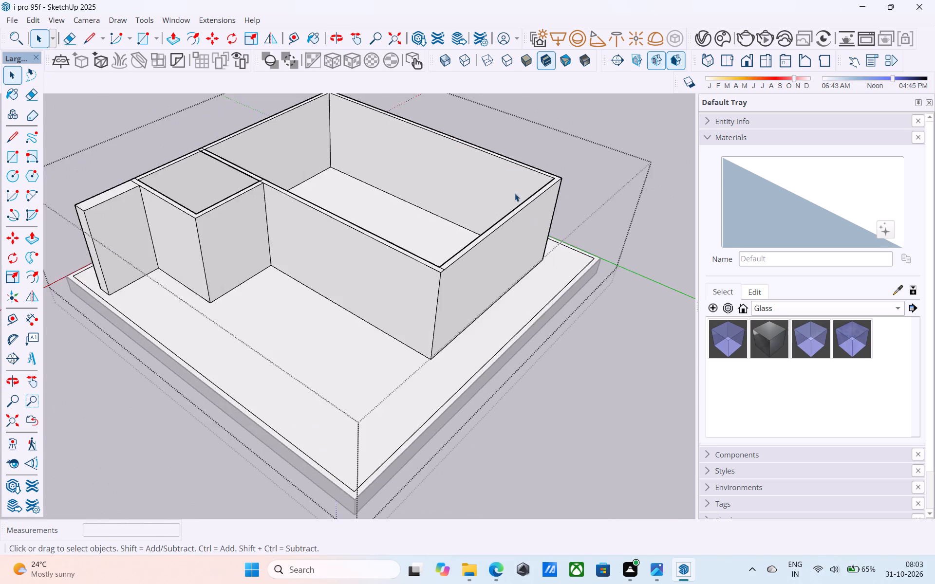
scroll(515, 193, down, 1)
shift+middle_drag(512, 193, 392, 230)
middle_drag(305, 327, 339, 270)
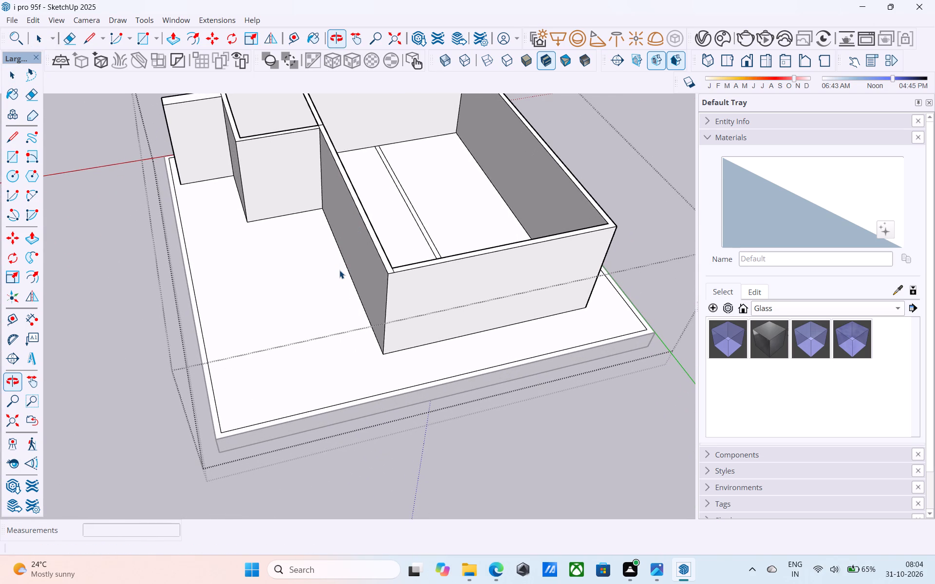
middle_drag(325, 332, 334, 325)
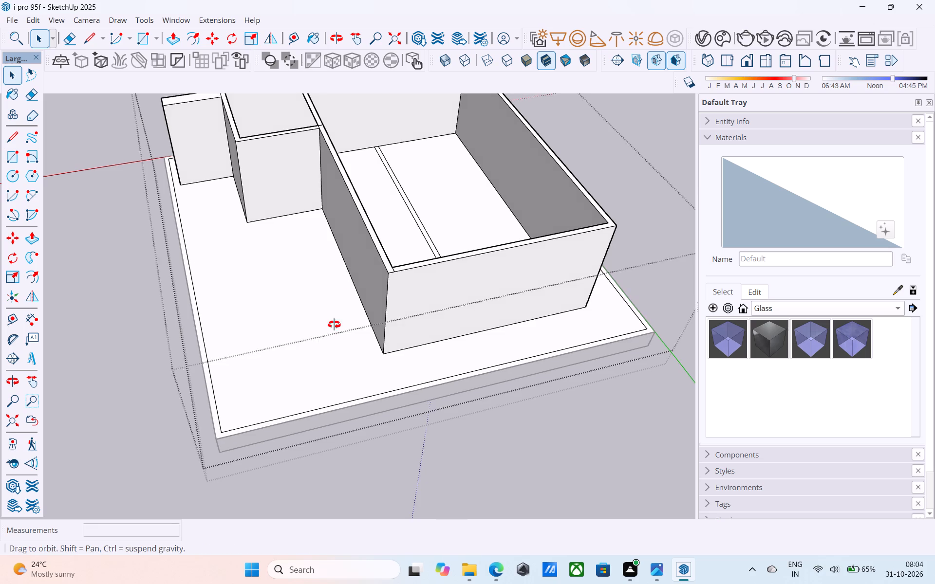
middle_drag(334, 325, 344, 335)
click(376, 235)
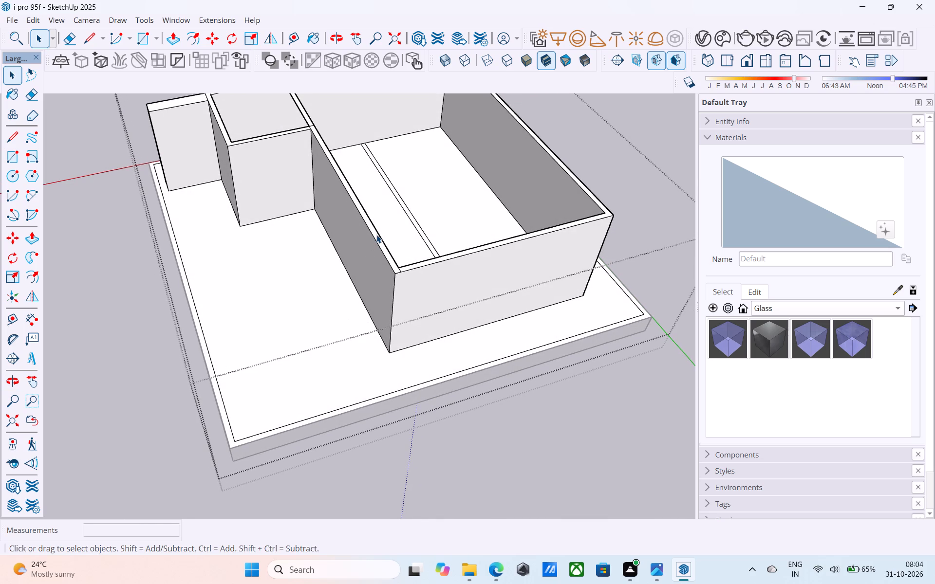
scroll(376, 235, up, 4)
key(p)
click(376, 235)
click(312, 325)
key(space)
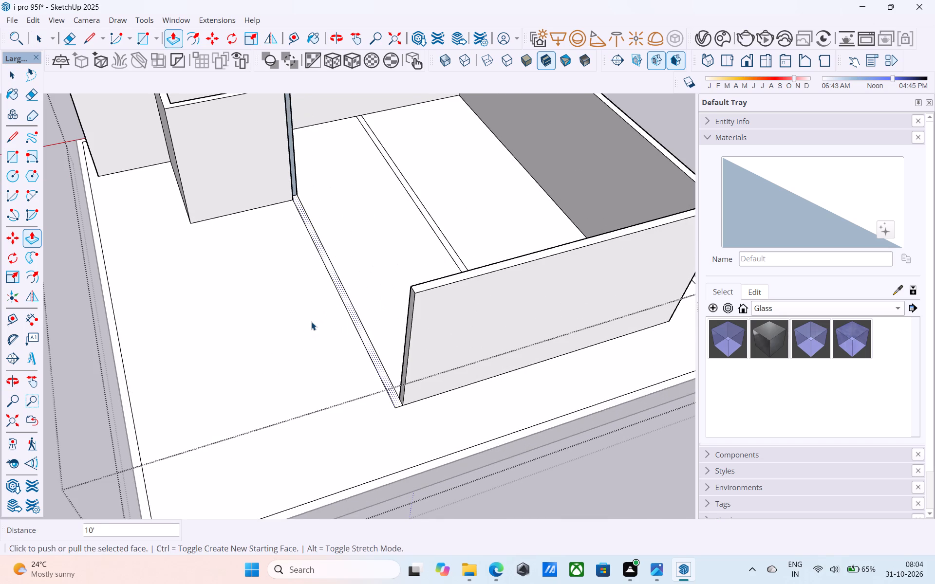
Erase the remaining partition between the small room and the large room, along with its leftover end edges.
scroll(313, 314, down, 5)
middle_drag(353, 317, 142, 321)
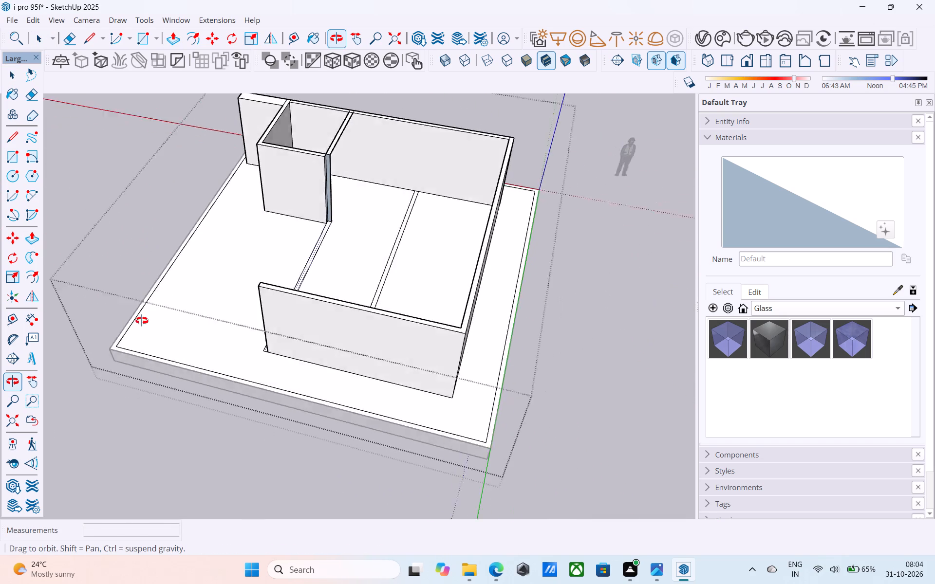
middle_drag(142, 321, 113, 321)
scroll(273, 131, up, 11)
middle_drag(383, 174, 377, 238)
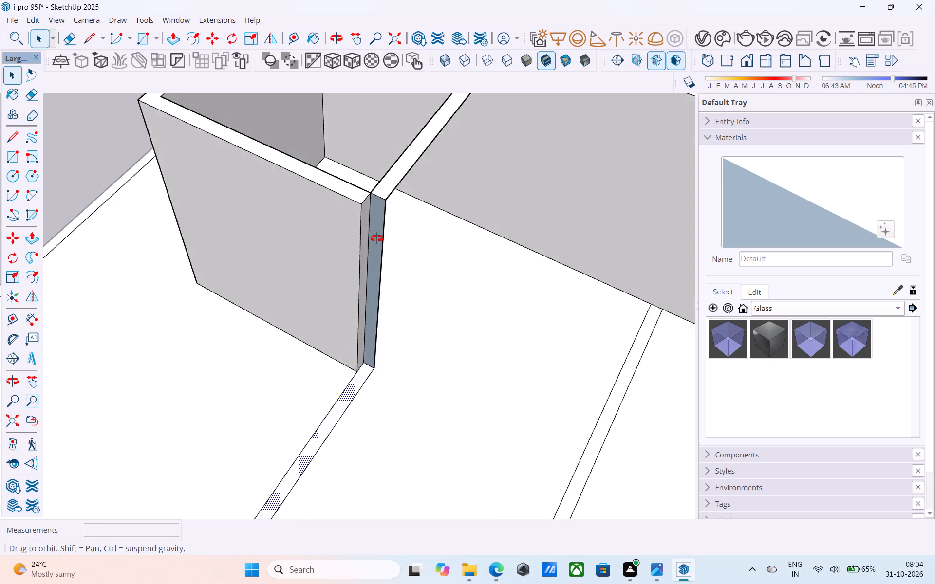
middle_drag(377, 238, 378, 269)
key(e)
drag(372, 170, 443, 238)
drag(383, 210, 383, 201)
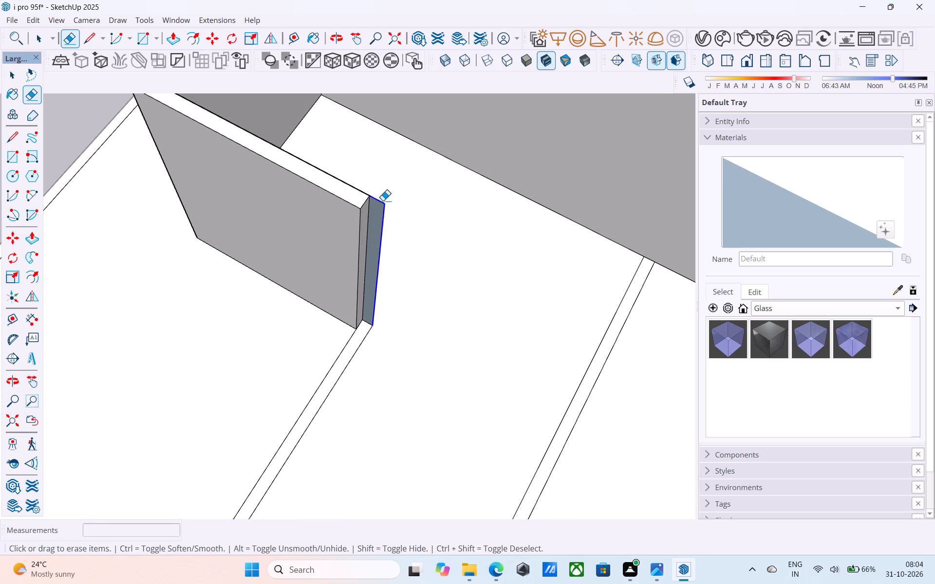
drag(383, 201, 384, 200)
key(space)
Examine the opened-up layout, remaining walls and floor outlines from several angles.
scroll(388, 307, down, 12)
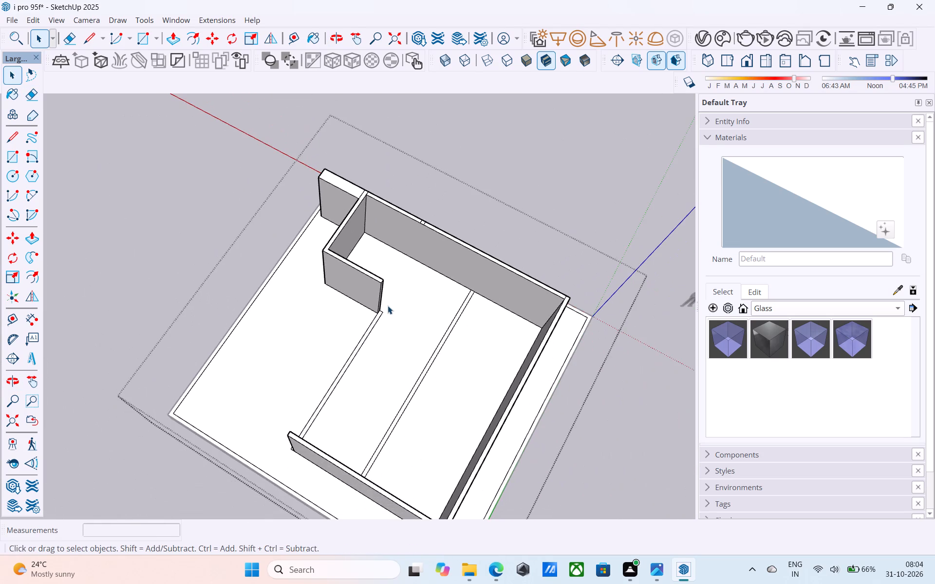
middle_drag(388, 306, 387, 311)
scroll(380, 296, up, 5)
middle_drag(375, 272, 400, 333)
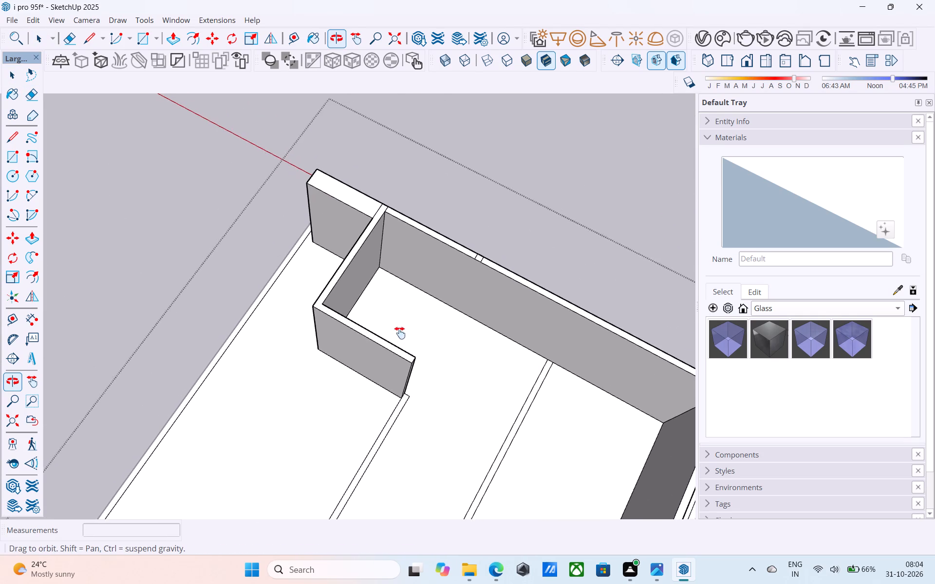
middle_drag(400, 333, 395, 273)
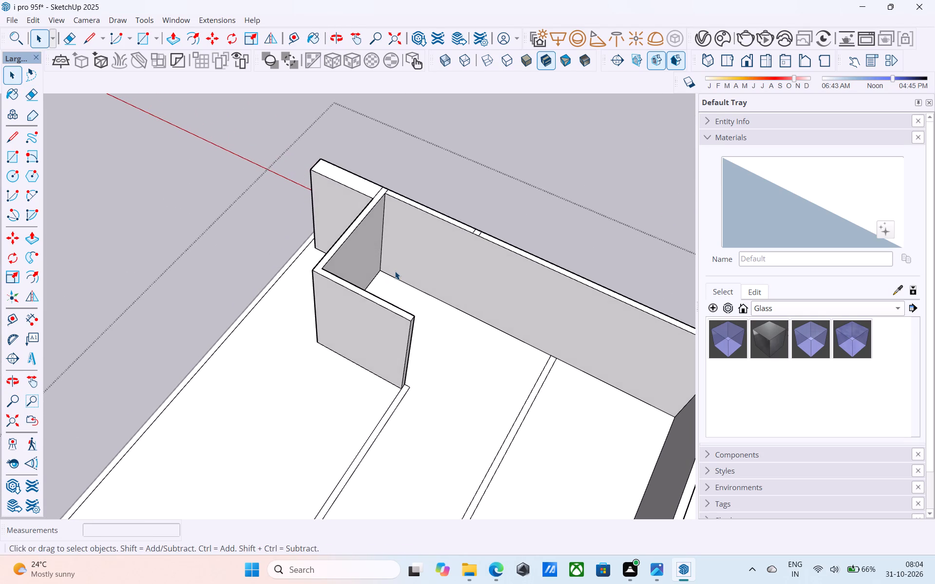
shift+middle_drag(395, 271, 549, 272)
scroll(502, 257, down, 10)
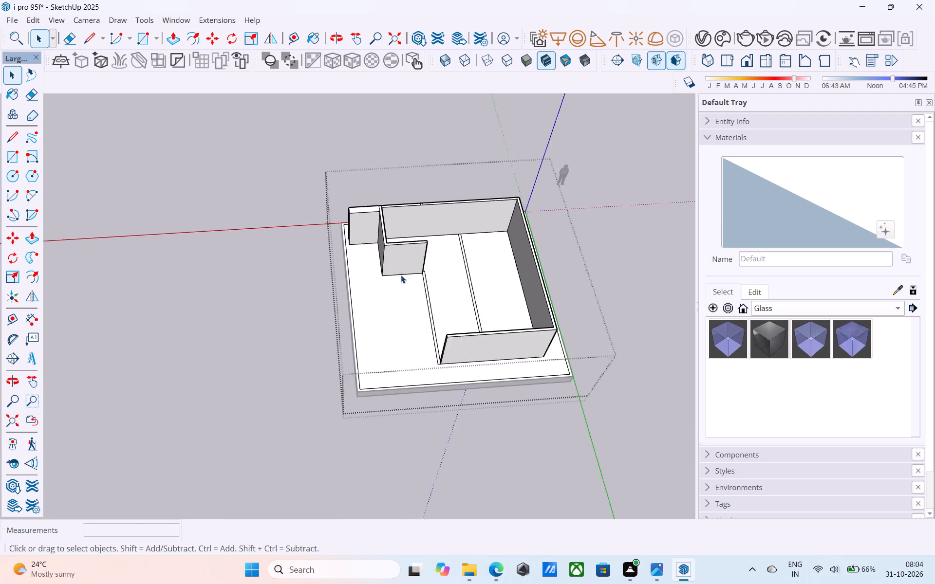
shift+middle_drag(405, 278, 561, 199)
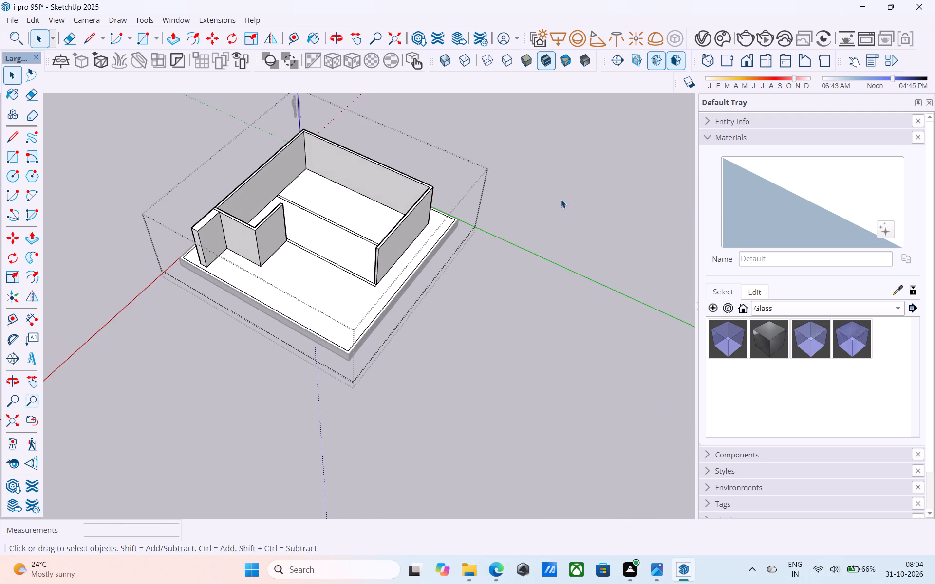
scroll(502, 184, up, 1)
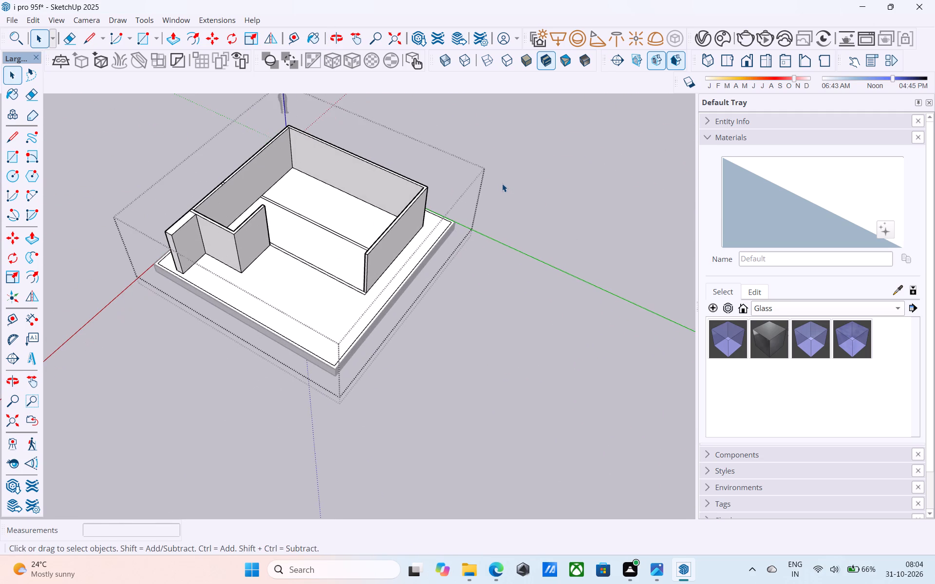
middle_drag(500, 206, 616, 243)
middle_drag(395, 235, 659, 266)
middle_drag(305, 304, 359, 272)
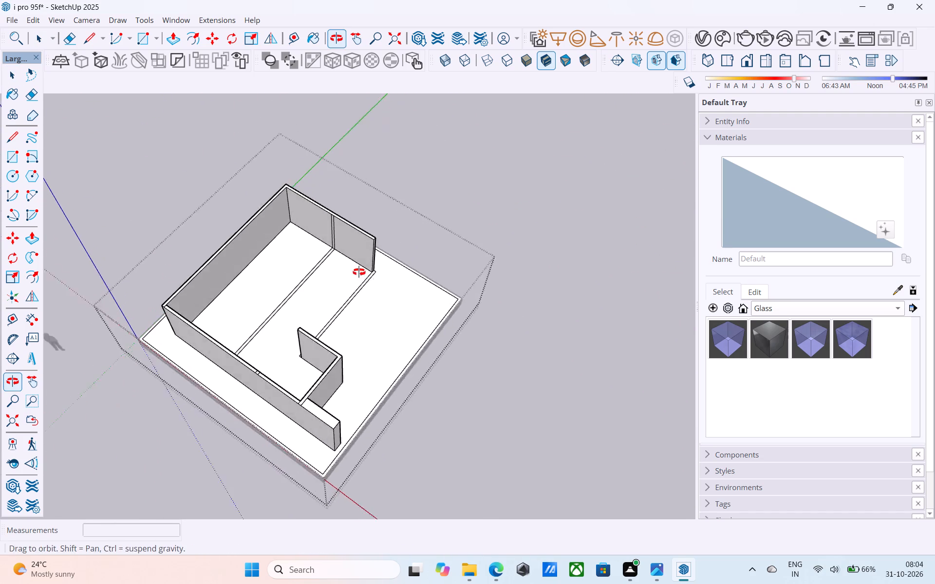
middle_drag(359, 272, 363, 271)
Measure from the removed partition's floor outline to the inner room corner along the end wall with the Line tool.
key(l)
scroll(345, 266, up, 9)
click(301, 231)
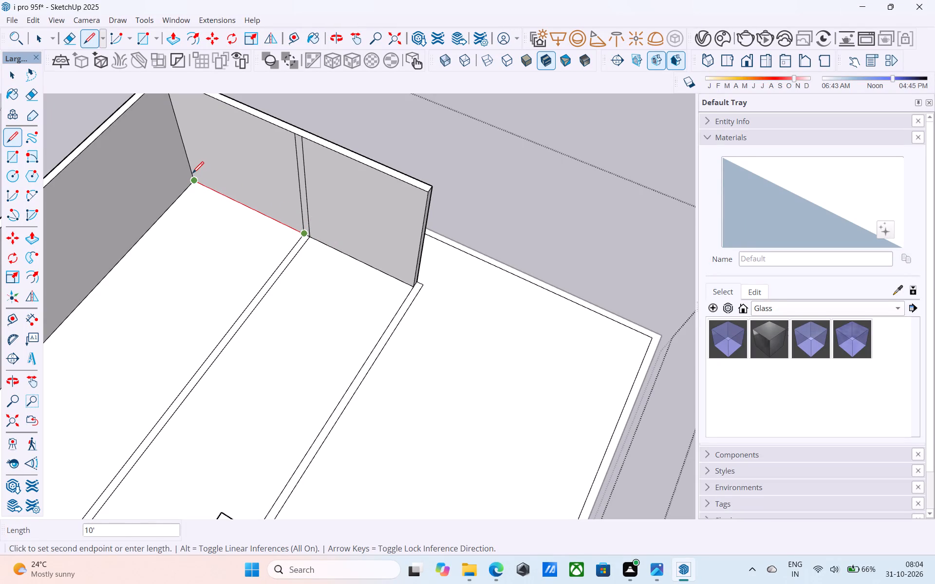
key(space)
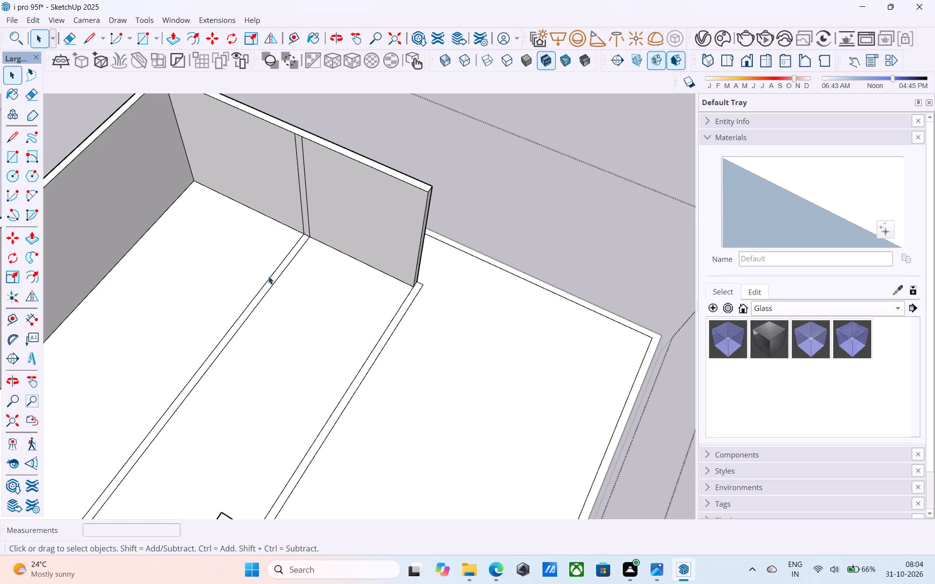
Erase the removed partition's two outline edges on the floor and its two vertical seams on the end wall.
key(e)
drag(294, 301, 213, 252)
drag(332, 188, 271, 182)
key(space)
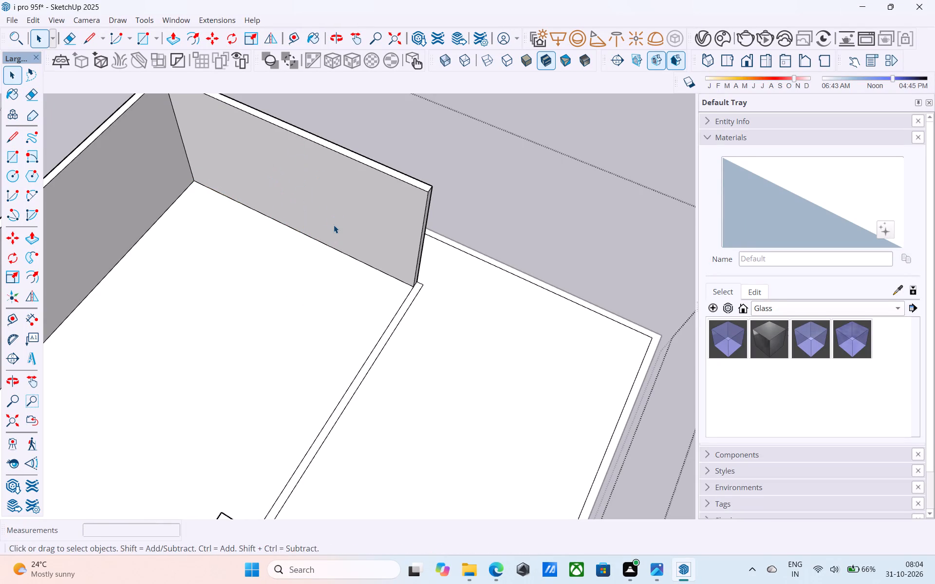
Measure the end wall's inner length along the floor, from the remaining wall outline to the room corner.
key(l)
click(408, 291)
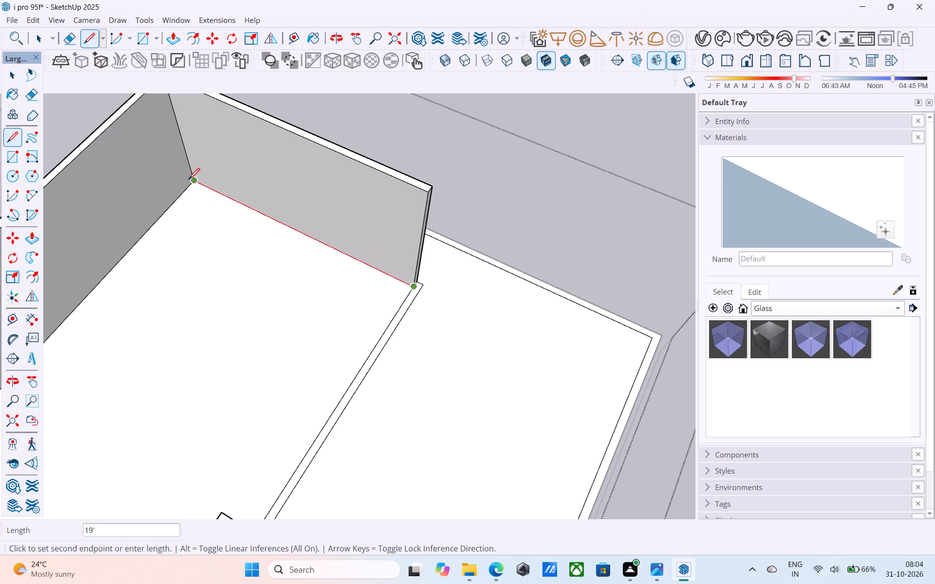
key(space)
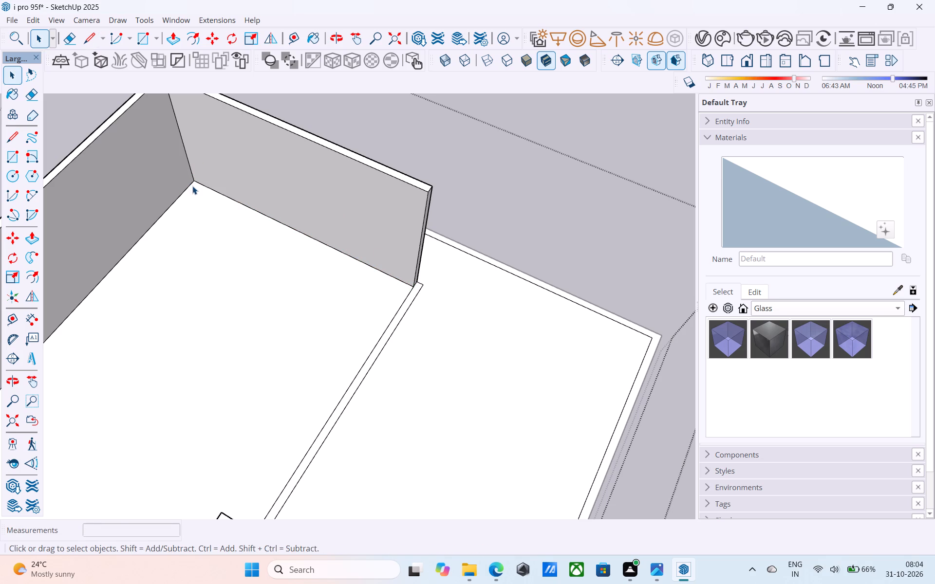
Copy the floor edge at the base of the long outer wall 14' into the room along the end wall.
click(191, 185)
key(m)
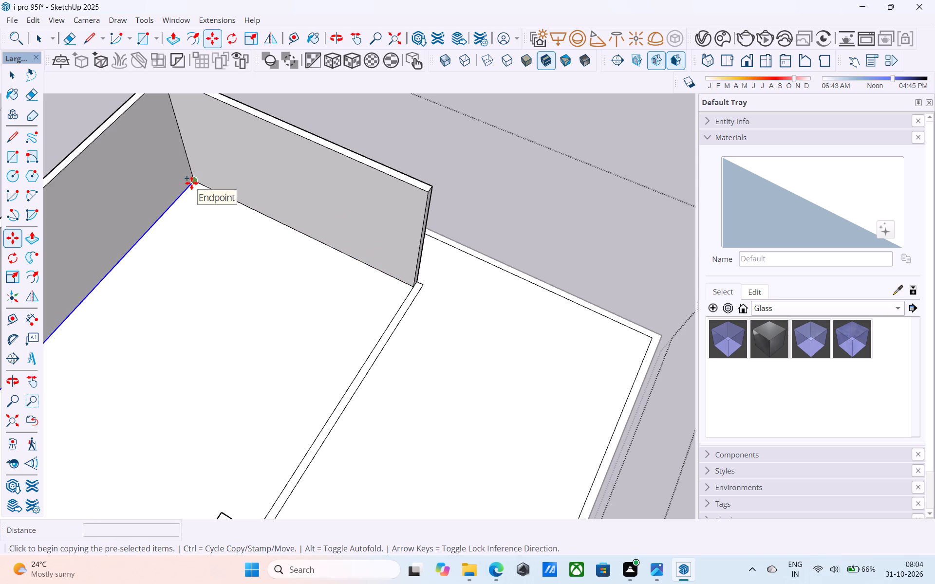
click(193, 182)
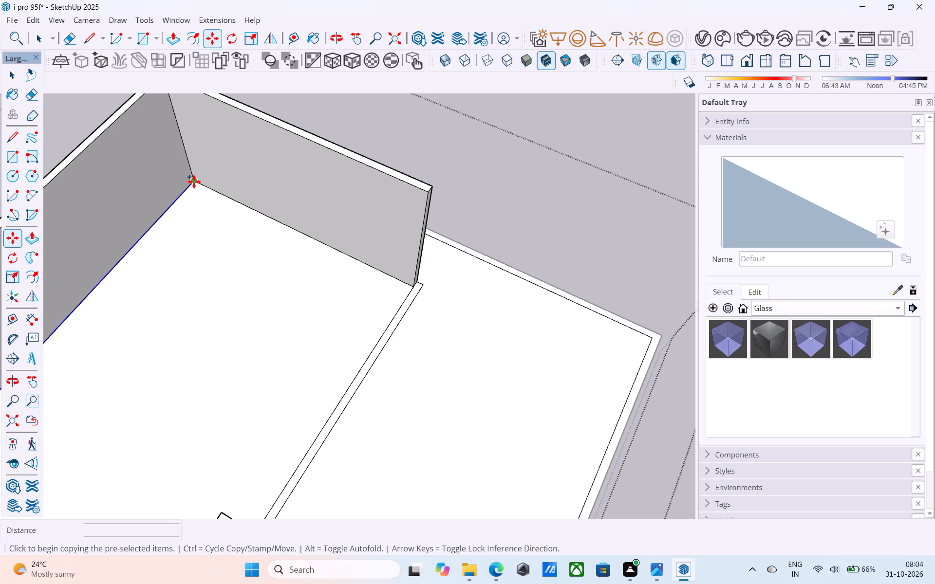
click(196, 182)
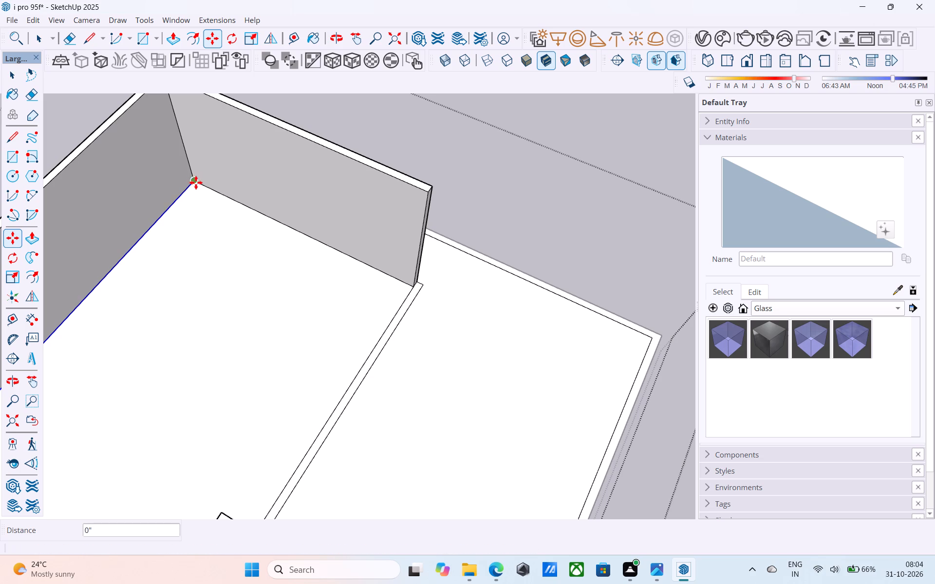
click(187, 178)
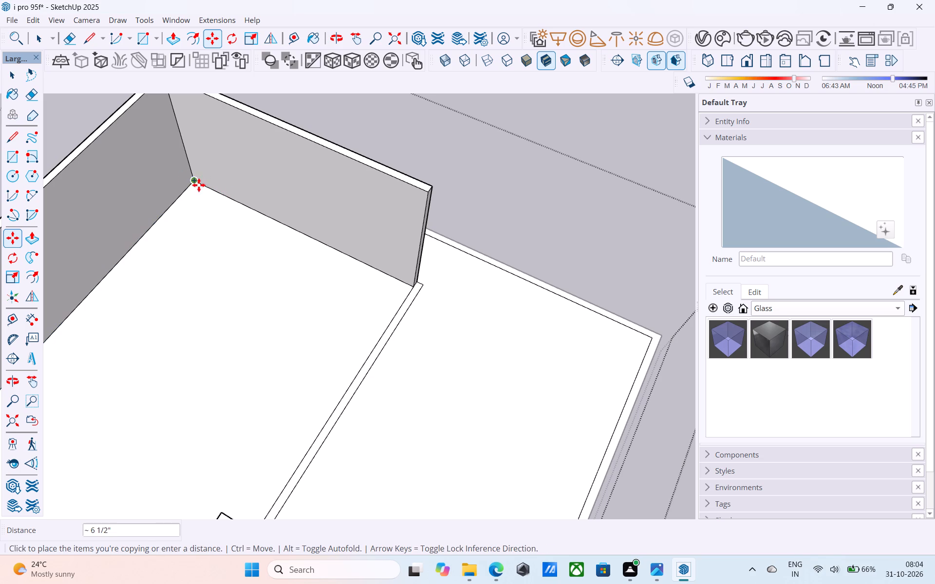
key(space)
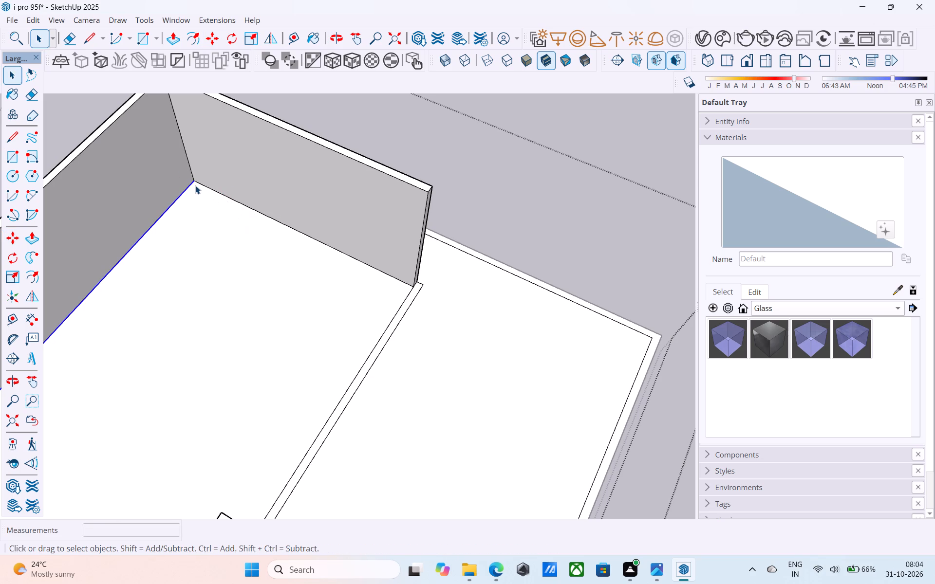
key(m)
click(197, 183)
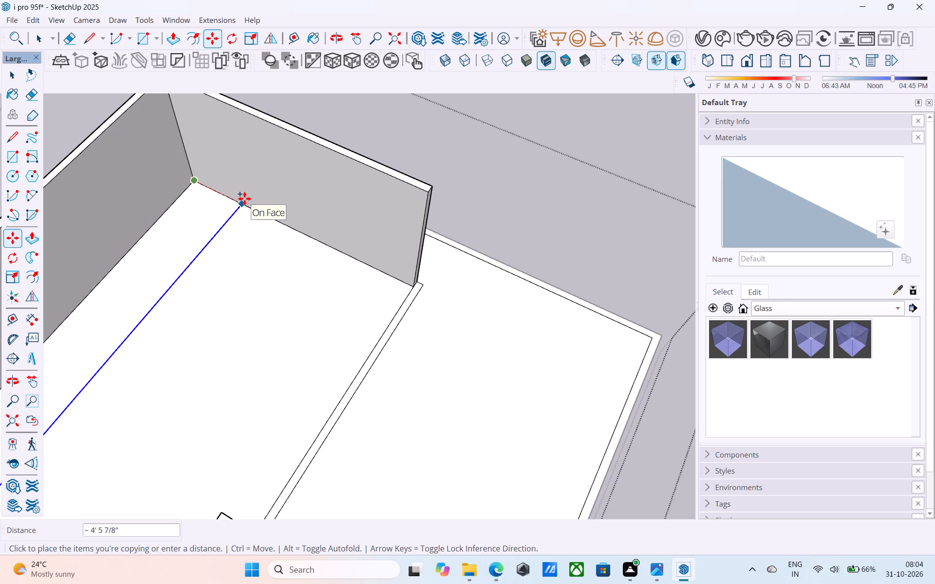
text(14')
key(Return)
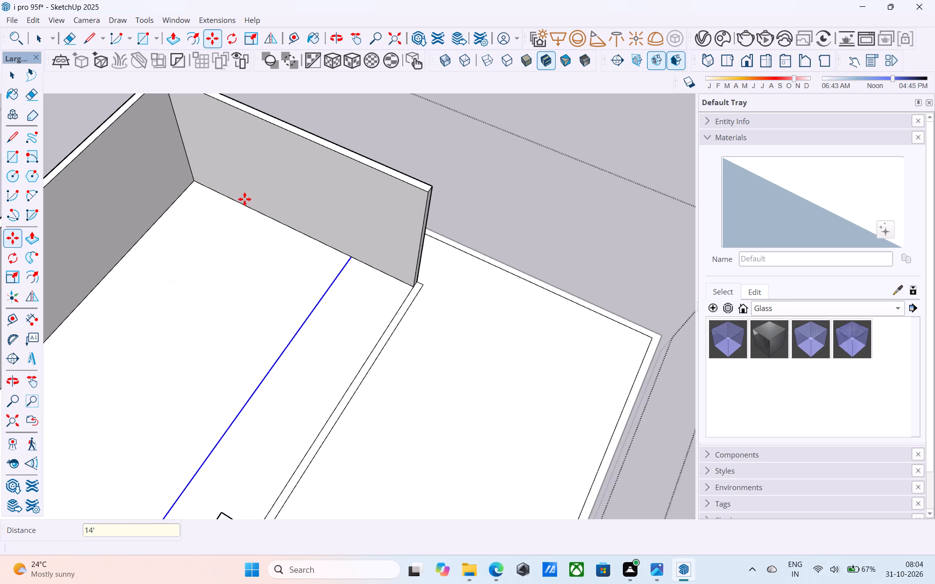
Copy the new floor line a further 6" along the end wall to outline a partition.
click(350, 258)
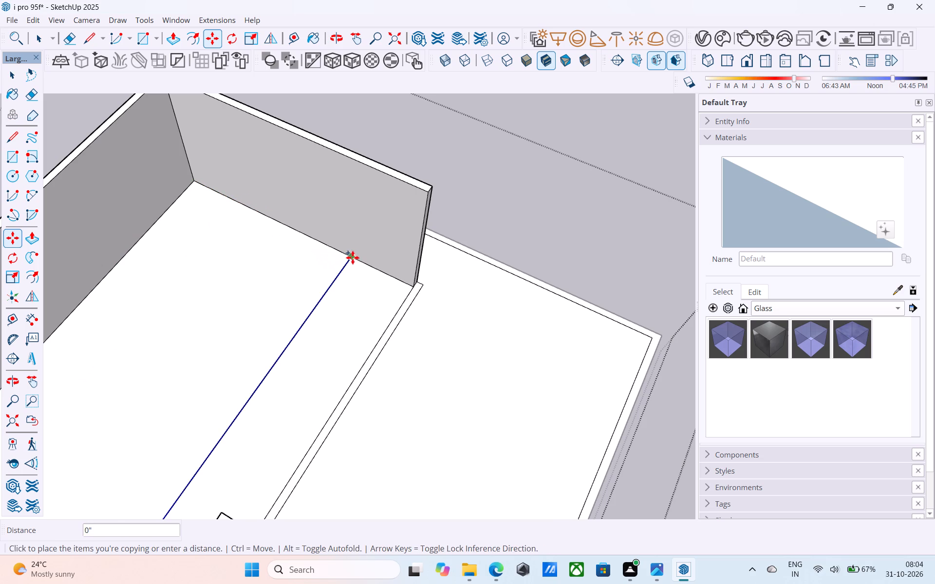
text(6")
key(Return)
key(space)
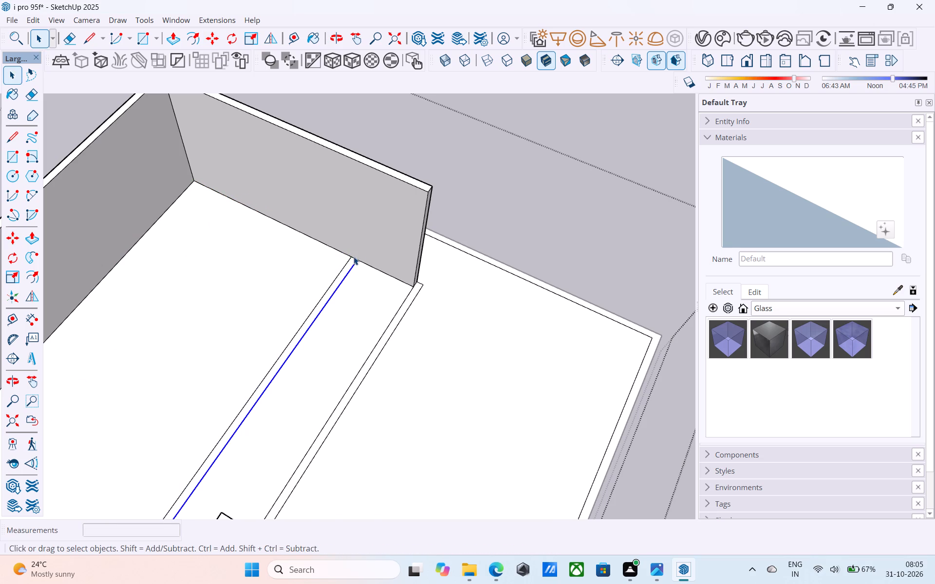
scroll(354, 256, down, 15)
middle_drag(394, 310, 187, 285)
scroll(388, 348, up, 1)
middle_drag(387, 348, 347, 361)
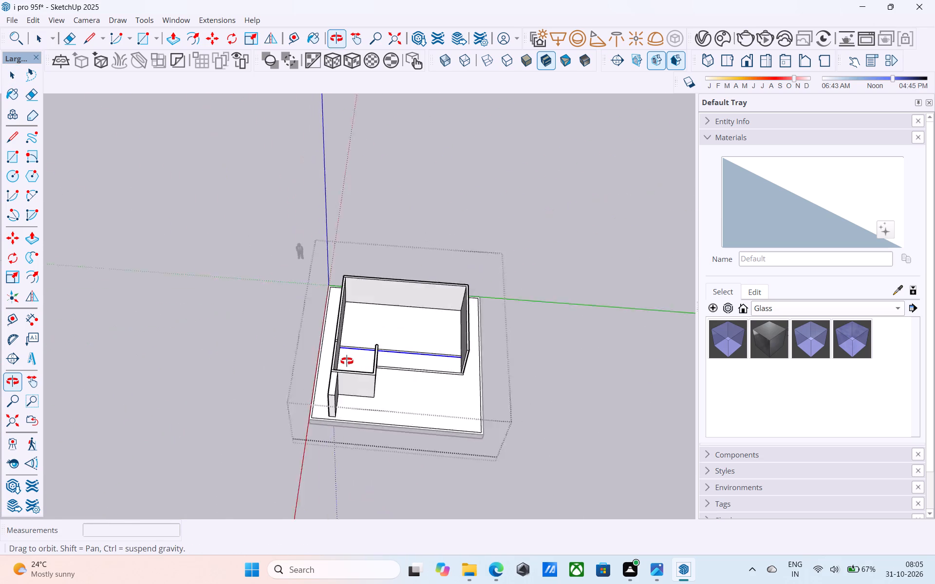
Erase the two old floor lines between the short partition and the end wall, plus the leftover stub at the partition's base.
middle_drag(347, 361, 199, 310)
scroll(294, 342, up, 5)
middle_drag(304, 339, 311, 351)
scroll(392, 421, up, 3)
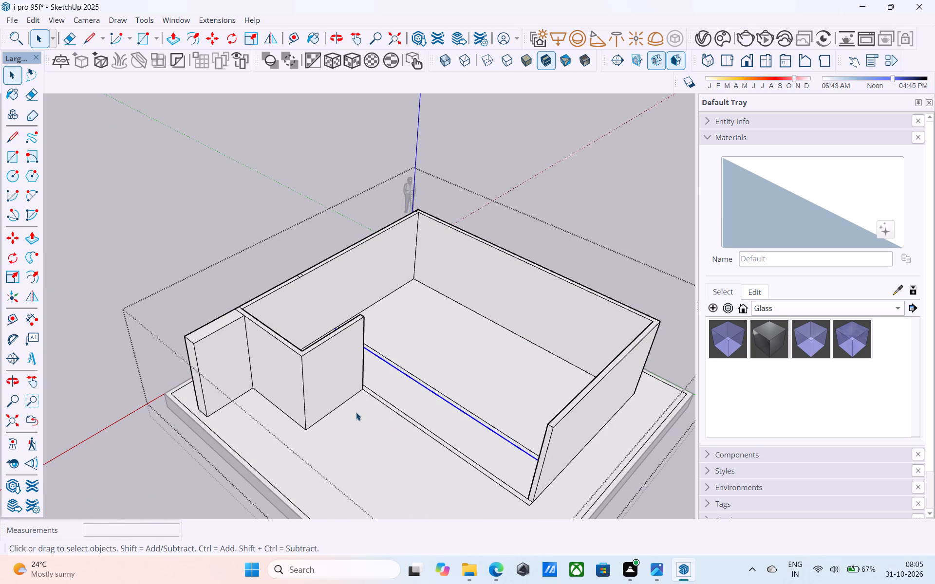
scroll(357, 414, up, 5)
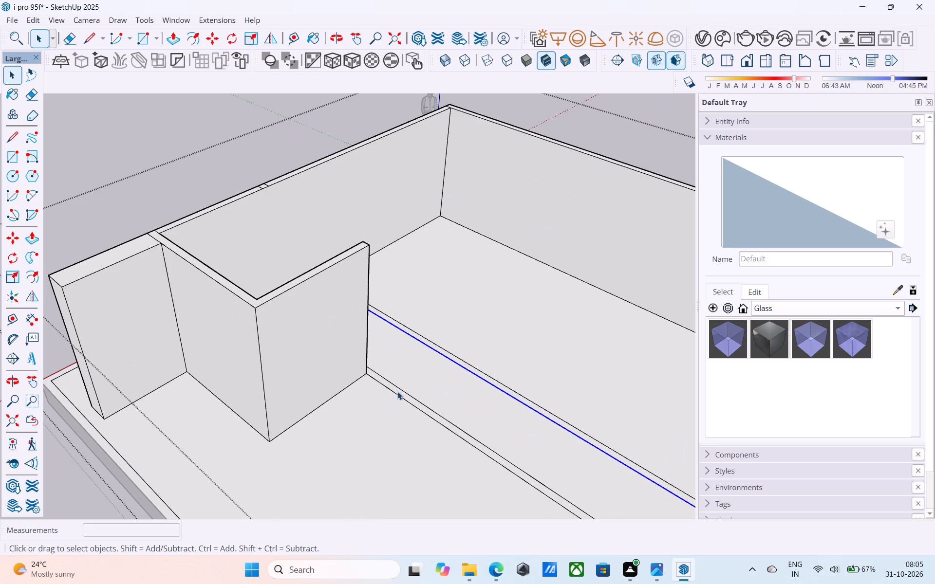
key(e)
shift+middle_drag(409, 401, 387, 372)
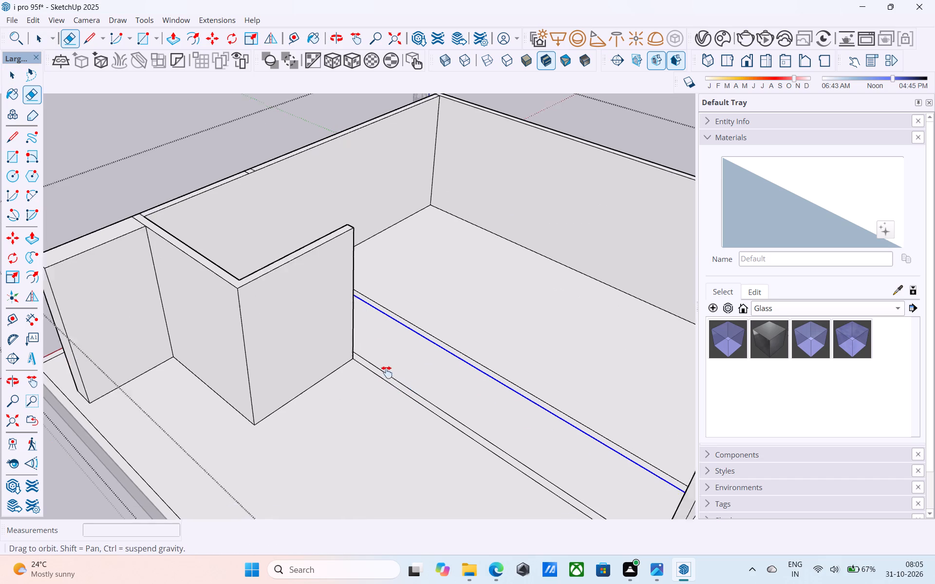
shift+middle_drag(387, 372, 341, 384)
scroll(343, 385, down, 3)
middle_drag(382, 417, 445, 357)
drag(470, 336, 471, 335)
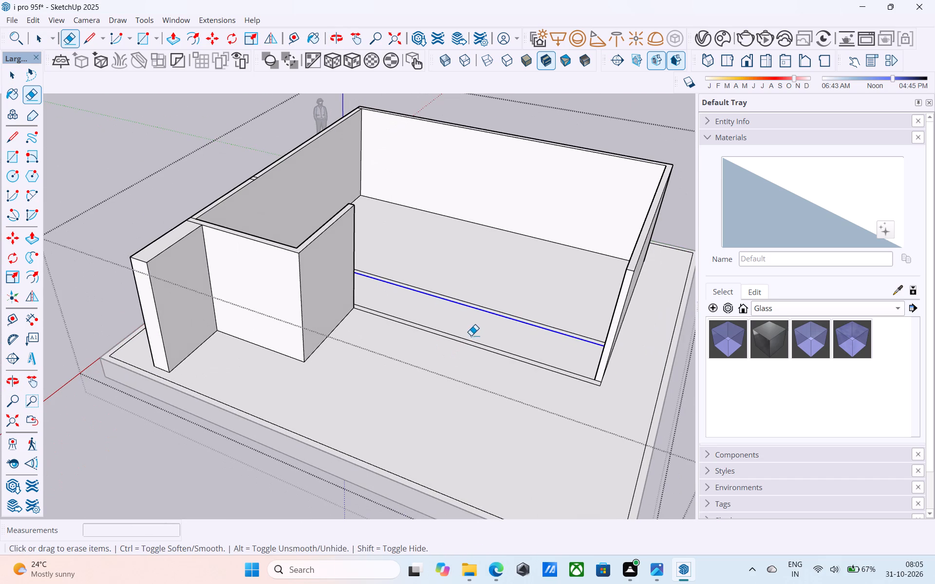
drag(471, 335, 466, 352)
shift+middle_drag(468, 359, 172, 400)
shift+middle_drag(173, 399, 280, 464)
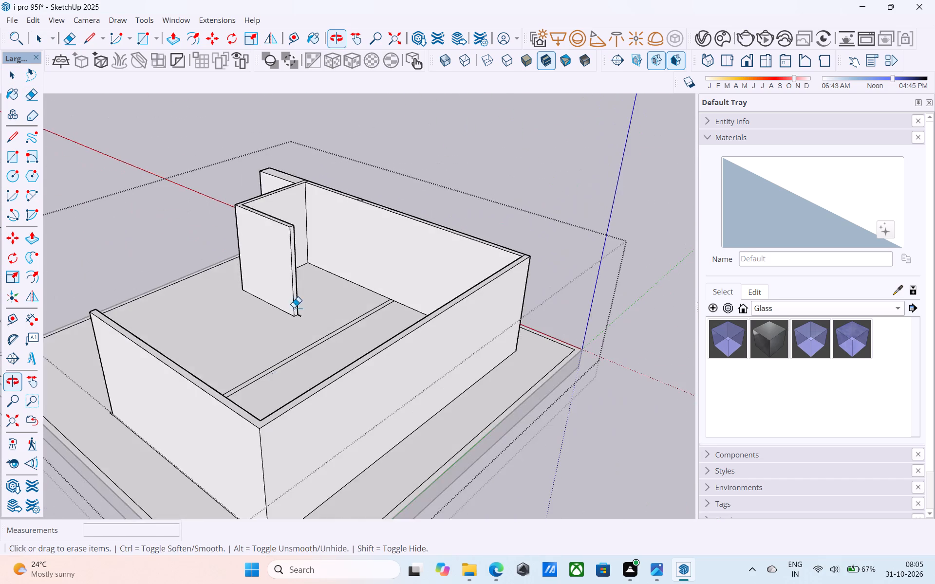
scroll(294, 305, up, 15)
drag(291, 311, 278, 333)
Push/Pull the short partition's end face 5' to the nearer line of the new partition outline.
scroll(278, 329, down, 5)
shift+middle_drag(348, 372, 357, 391)
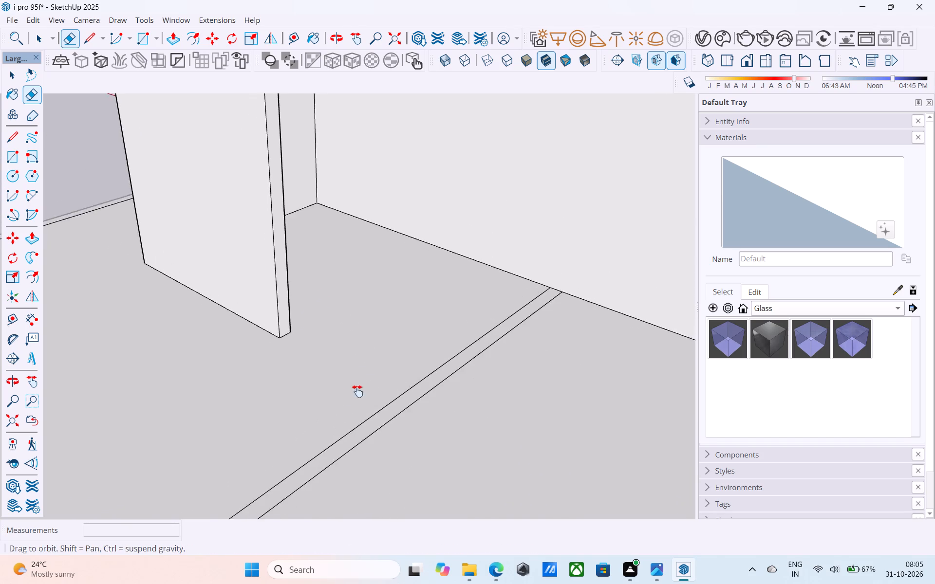
shift+middle_drag(357, 391, 361, 409)
shift+scroll(402, 399, down, 2)
shift+middle_drag(402, 399, 497, 474)
scroll(309, 244, down, 6)
middle_drag(380, 345, 342, 339)
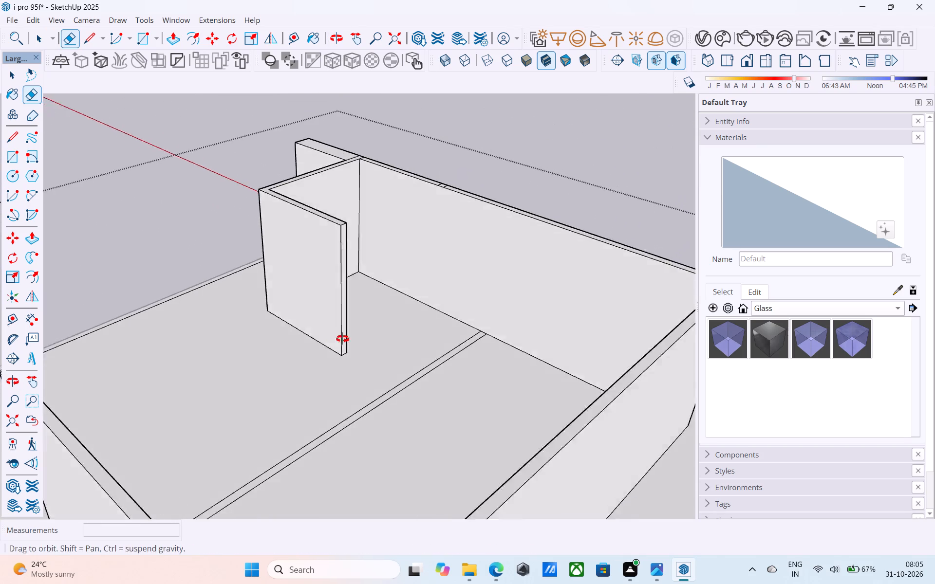
middle_drag(342, 339, 334, 342)
scroll(265, 303, up, 3)
key(space)
click(344, 311)
key(p)
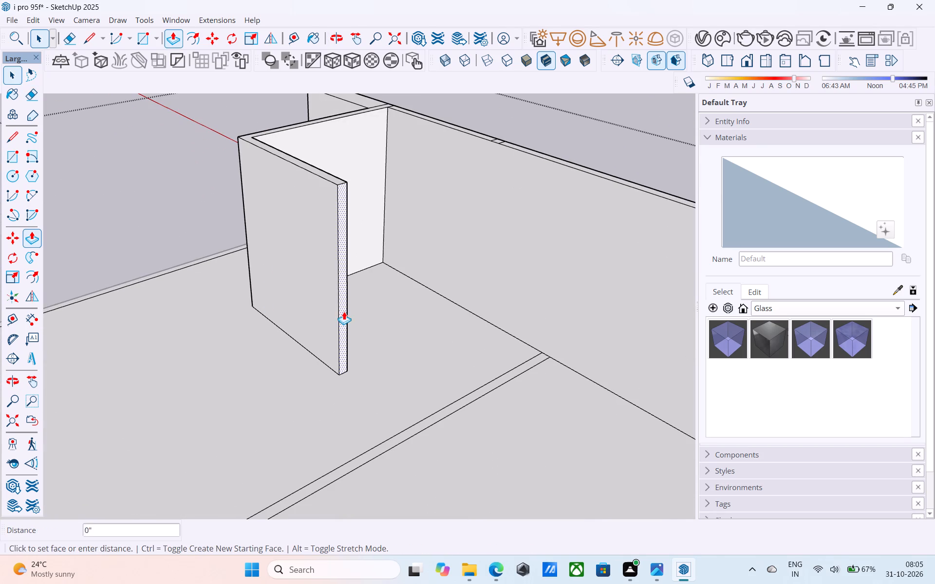
click(344, 311)
click(411, 473)
scroll(376, 419, down, 4)
middle_drag(371, 415, 211, 444)
key(space)
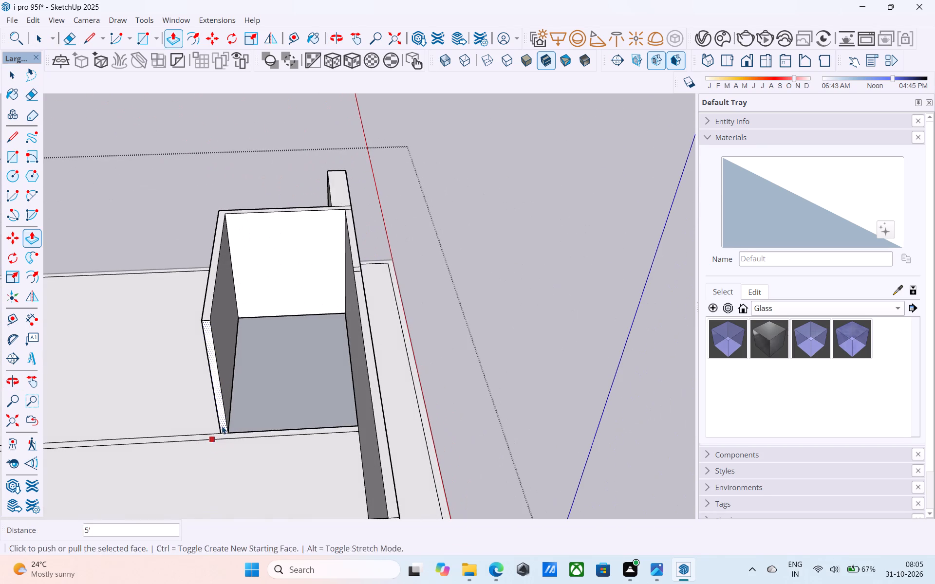
Draw a rectangle over the floor area behind the extended short partition to rebuild its missing floor face.
key(r)
click(244, 316)
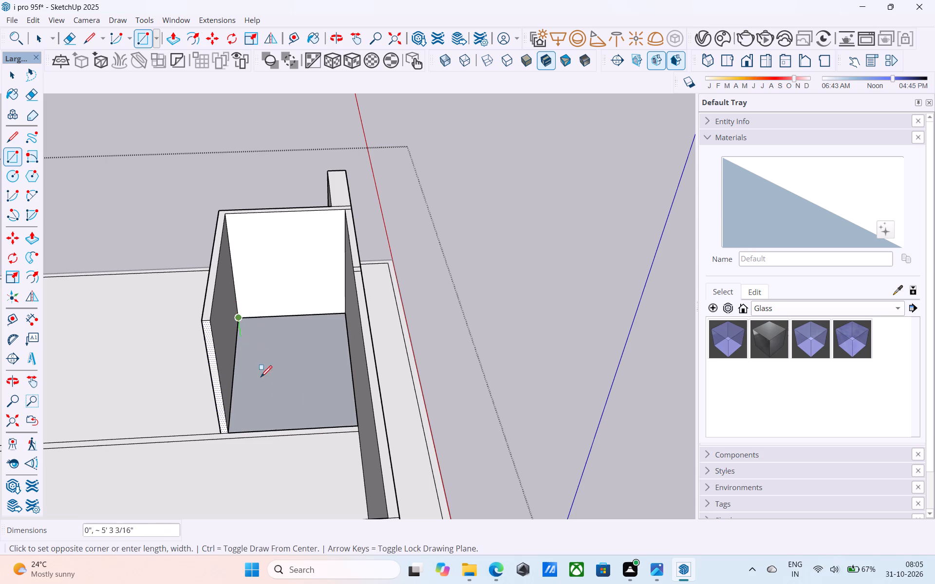
click(353, 426)
key(space)
Examine the wall layout and the new partition outline from several angles, both from above and near ground level.
scroll(353, 421, down, 3)
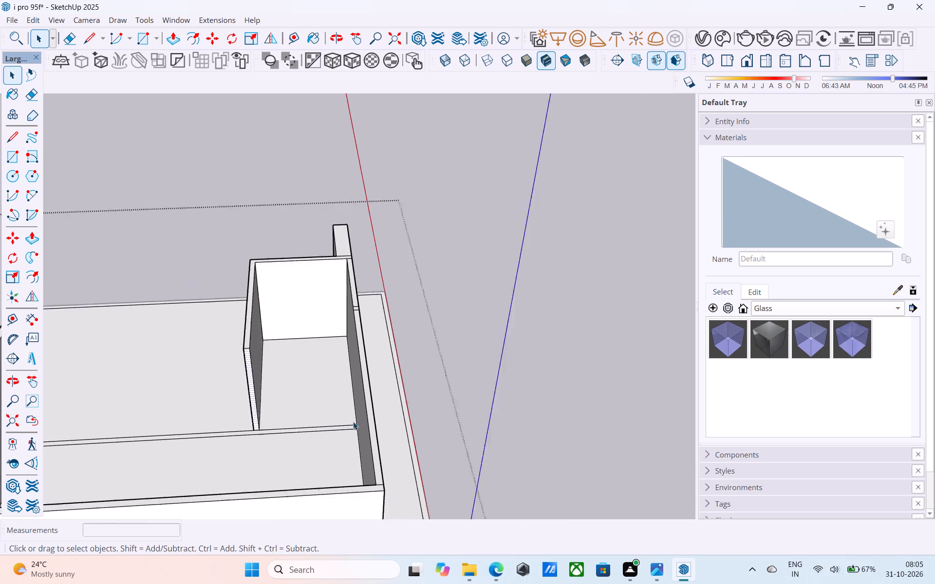
scroll(353, 421, down, 8)
middle_drag(328, 417, 833, 381)
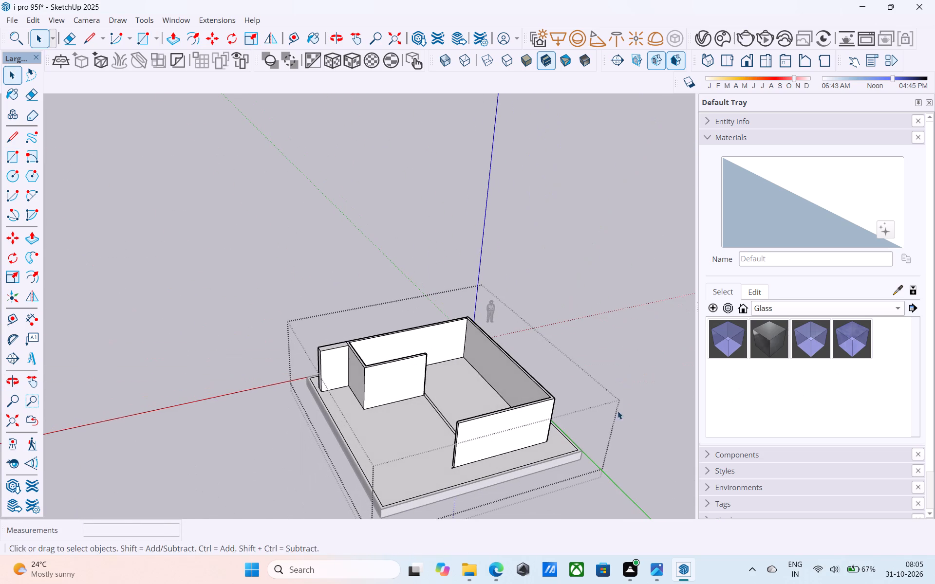
middle_drag(534, 400, 711, 368)
shift+middle_drag(557, 360, 618, 287)
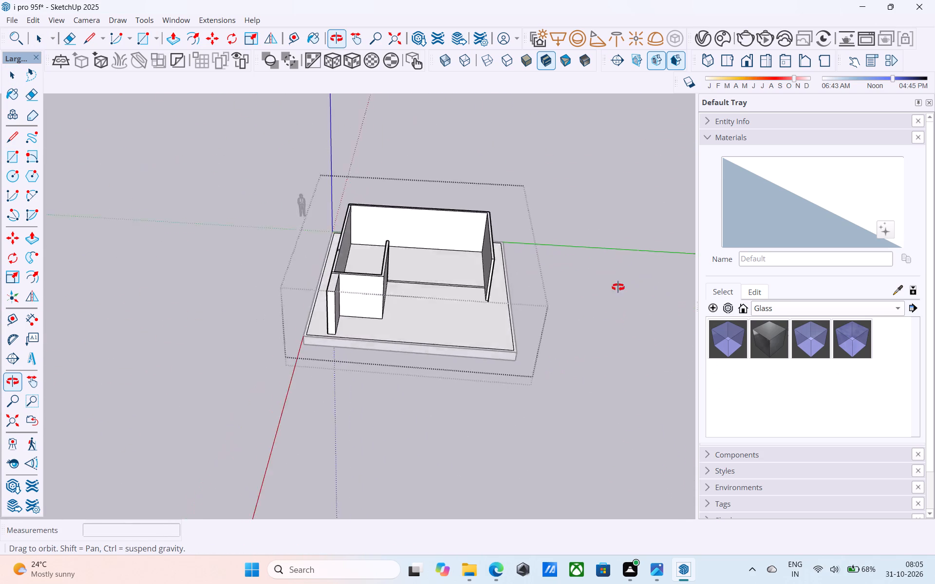
shift+middle_drag(618, 287, 615, 205)
middle_drag(580, 264, 606, 308)
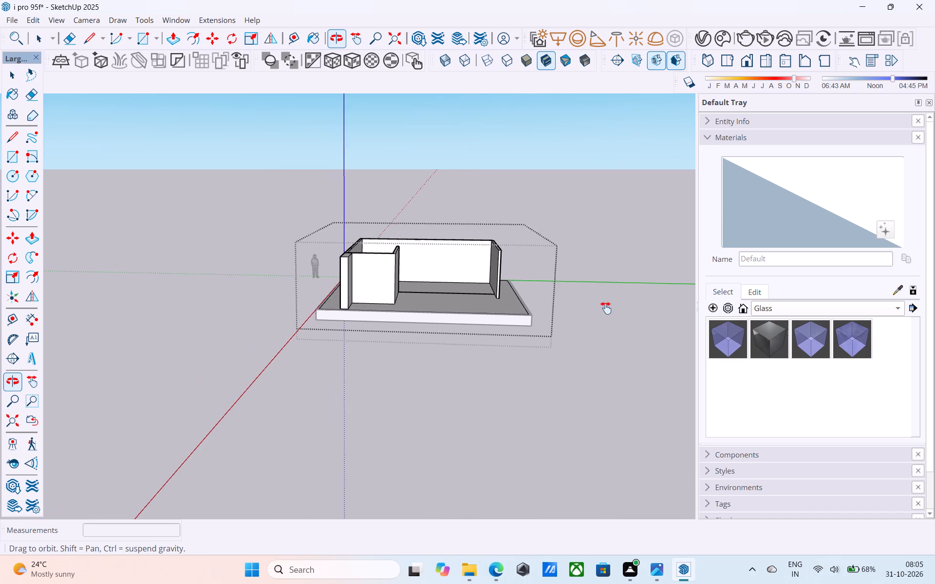
middle_drag(606, 308, 606, 309)
middle_drag(606, 306, 633, 317)
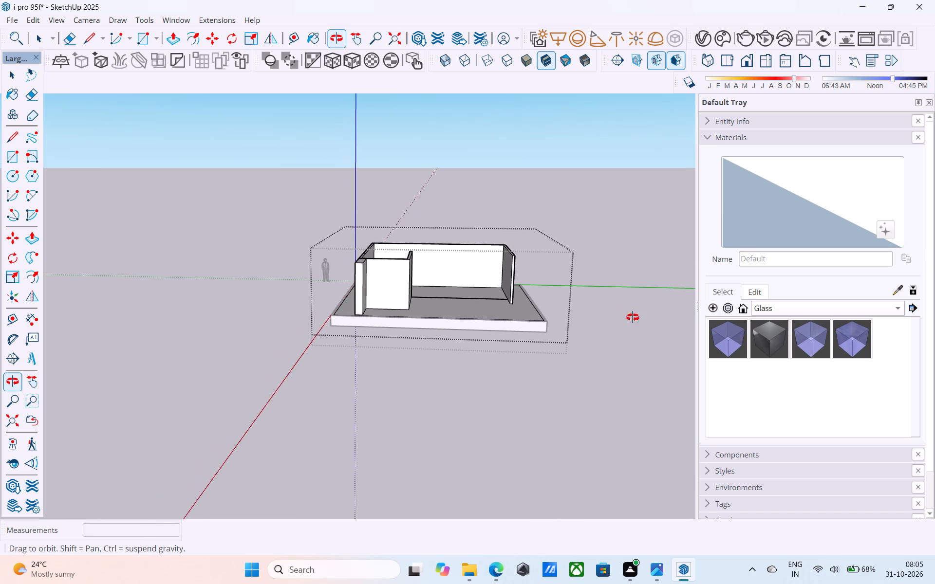
middle_drag(633, 317, 617, 457)
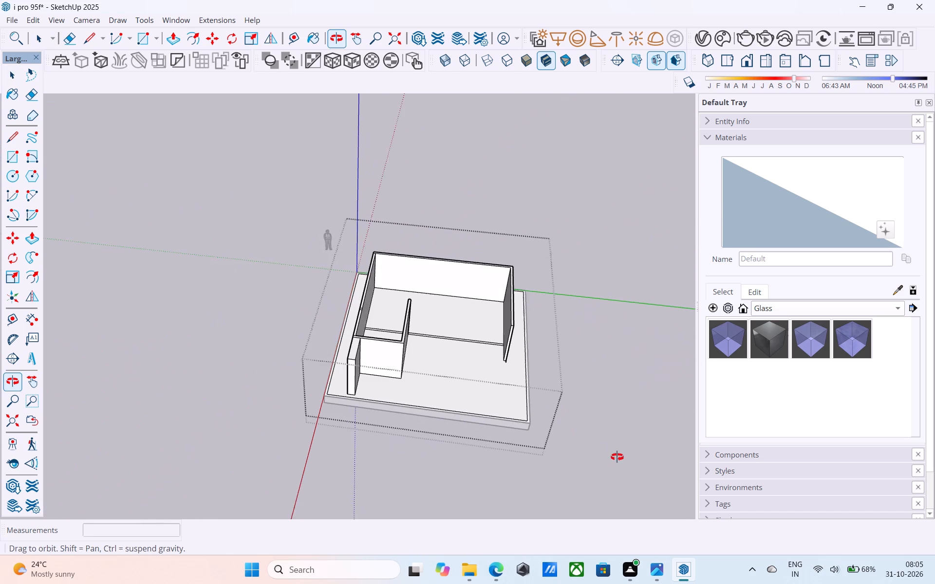
middle_drag(617, 457, 614, 455)
middle_drag(517, 417, 487, 419)
middle_click(487, 419)
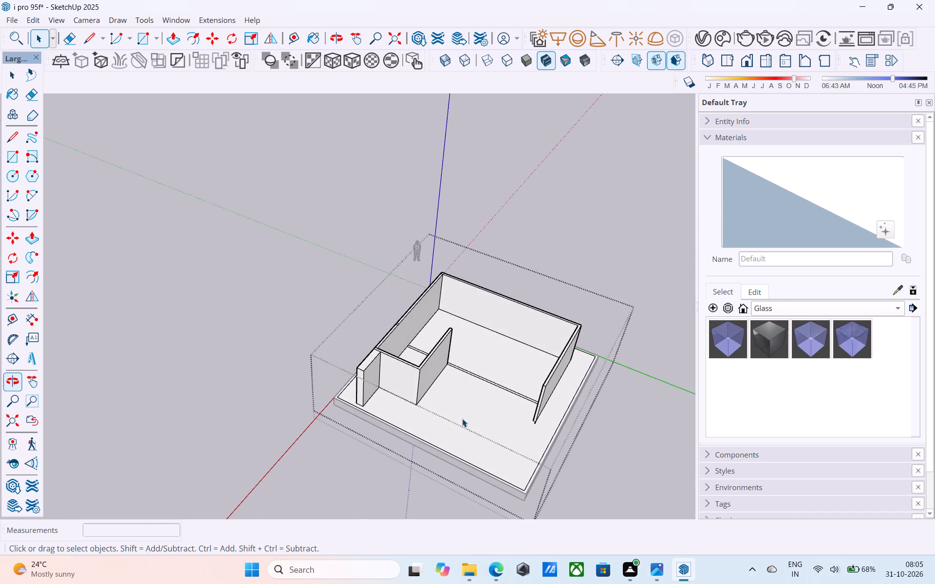
middle_drag(462, 419, 498, 420)
scroll(476, 419, up, 4)
middle_drag(455, 372, 485, 351)
scroll(455, 372, up, 1)
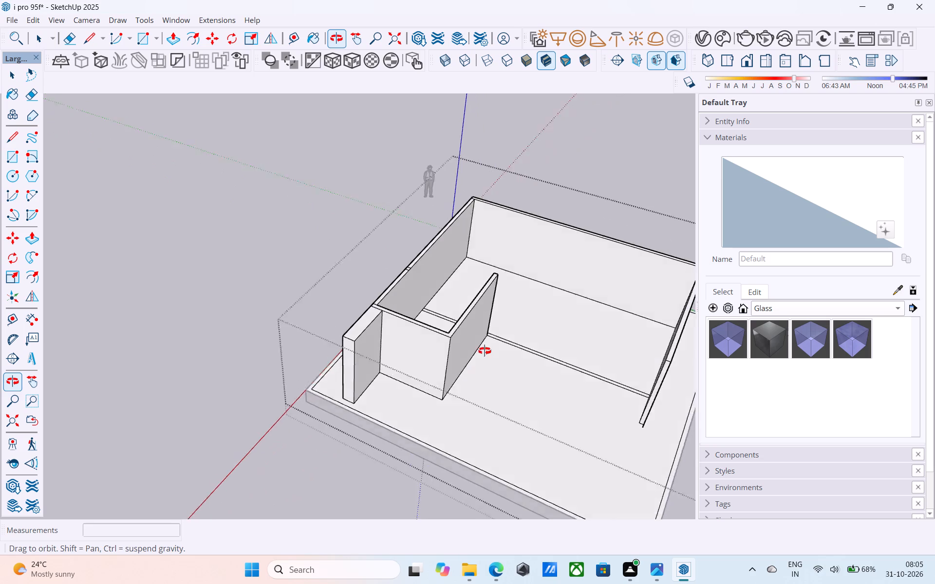
middle_drag(485, 351, 498, 319)
scroll(498, 325, down, 4)
shift+middle_drag(497, 329, 537, 427)
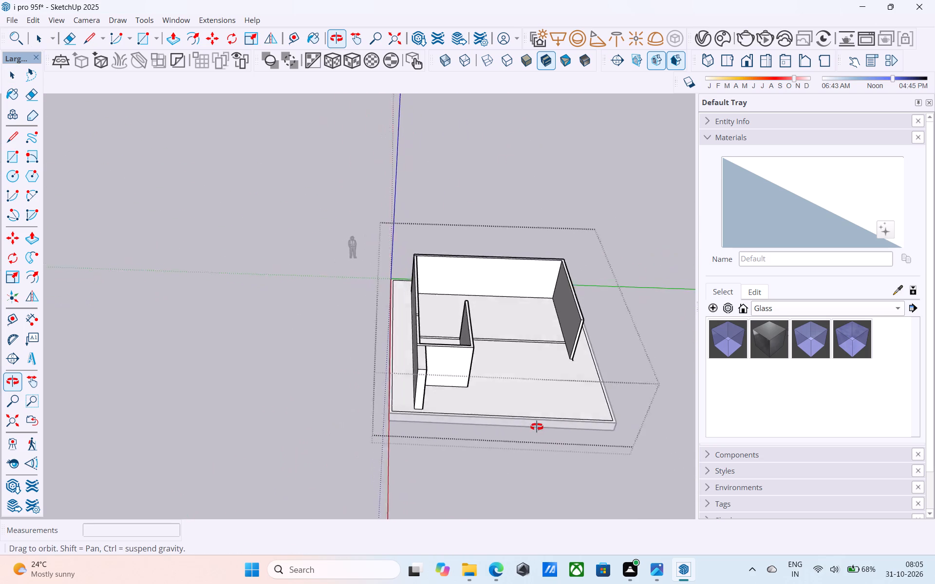
shift+middle_drag(537, 427, 524, 425)
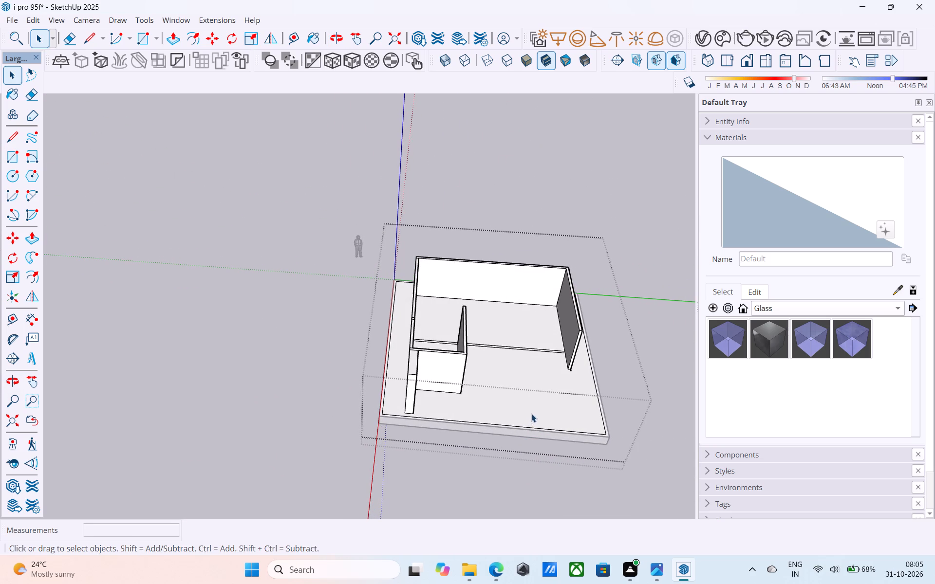
Measure the extended short partition's length along its base with the Line tool, without keeping a line.
scroll(531, 413, up, 4)
middle_drag(533, 408, 413, 413)
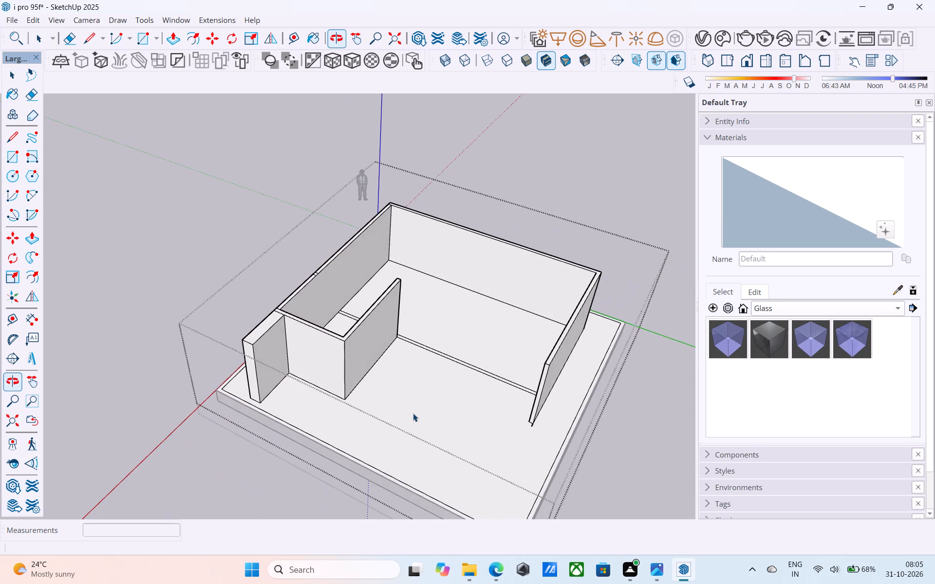
scroll(417, 406, up, 2)
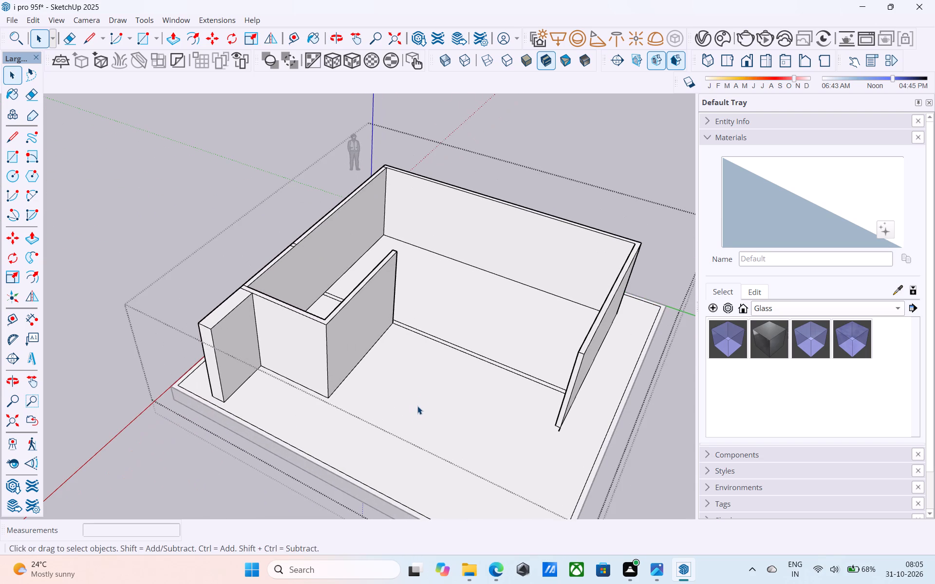
key(l)
click(393, 323)
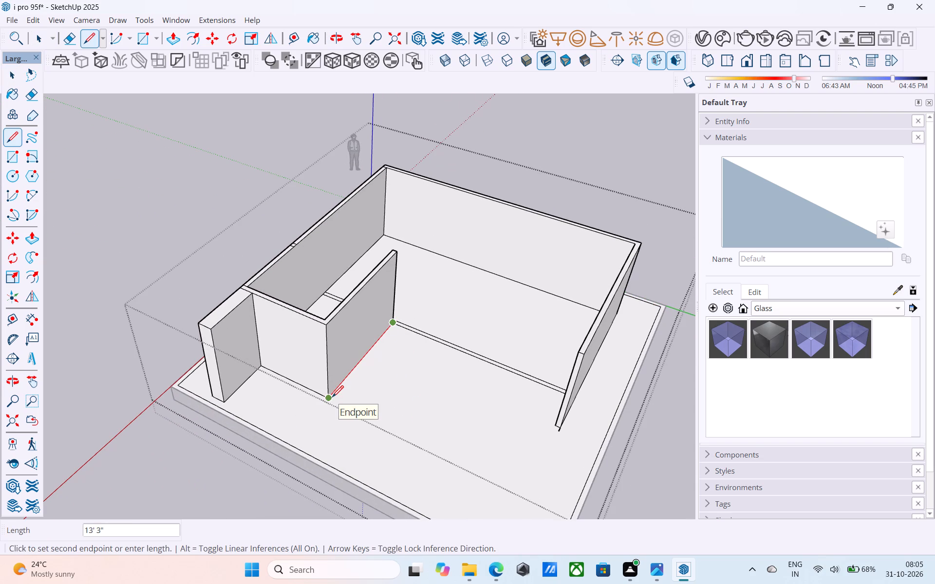
key(space)
Erase the stray line stub at the base of the end wall's free end.
scroll(333, 399, down, 4)
shift+middle_drag(333, 399, 643, 222)
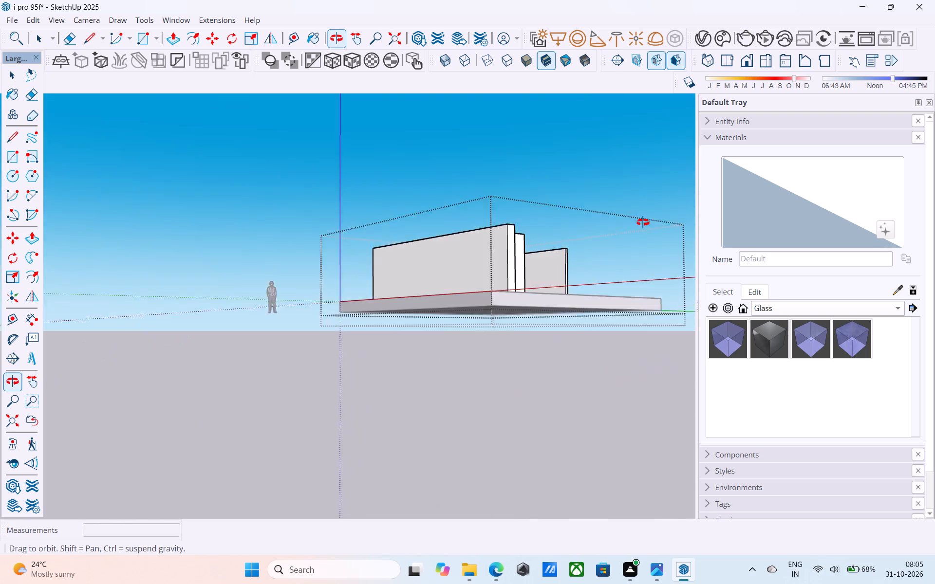
shift+middle_drag(643, 222, 331, 311)
shift+middle_drag(407, 328, 467, 373)
scroll(500, 349, up, 13)
key(e)
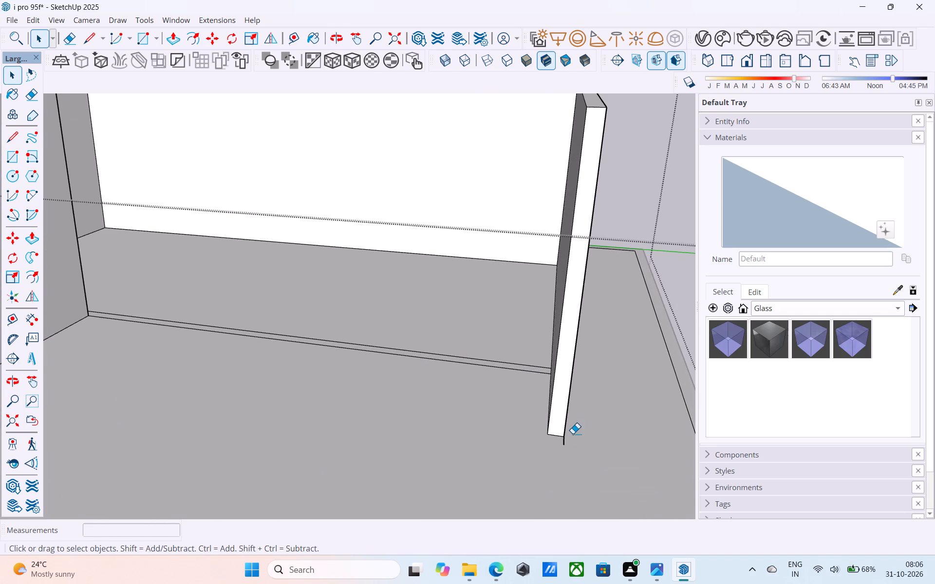
drag(564, 442, 560, 444)
Push/Pull the end wall's free end face back to the partition outline's line farther from the long outer wall.
key(space)
click(556, 418)
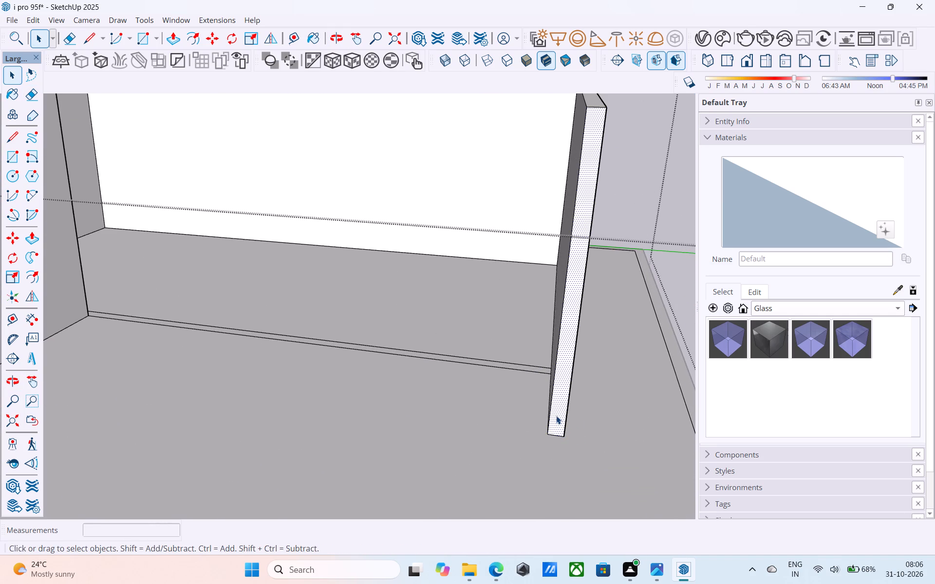
key(p)
click(556, 416)
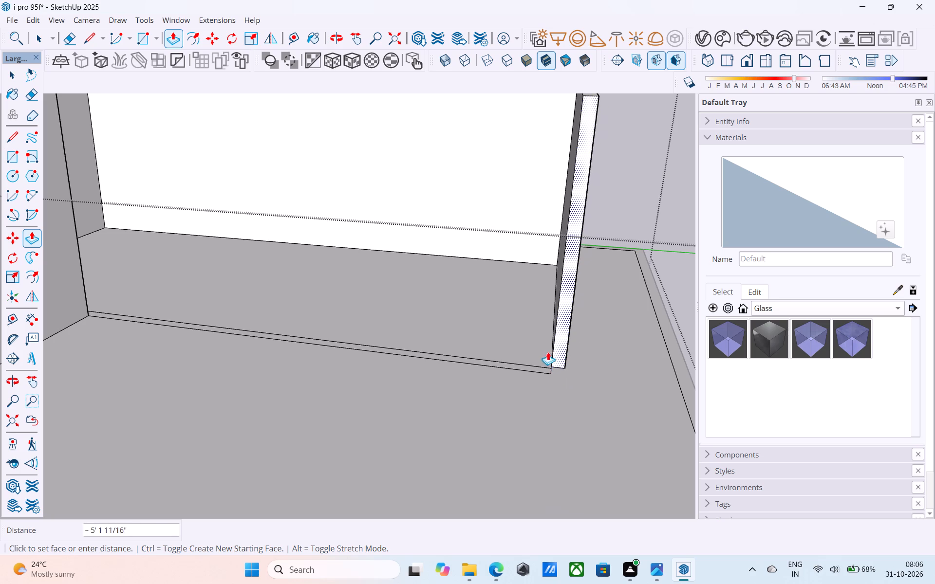
click(498, 365)
key(space)
Push/Pull the short partition's end face a further 6" to the partition outline's line nearer the long outer wall.
scroll(500, 367, down, 2)
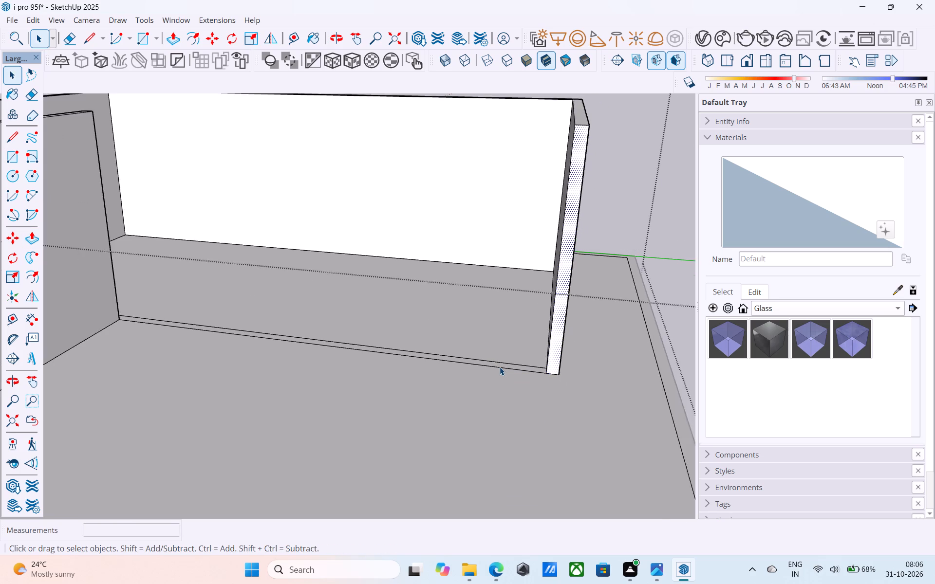
scroll(500, 367, down, 3)
middle_drag(492, 363, 466, 475)
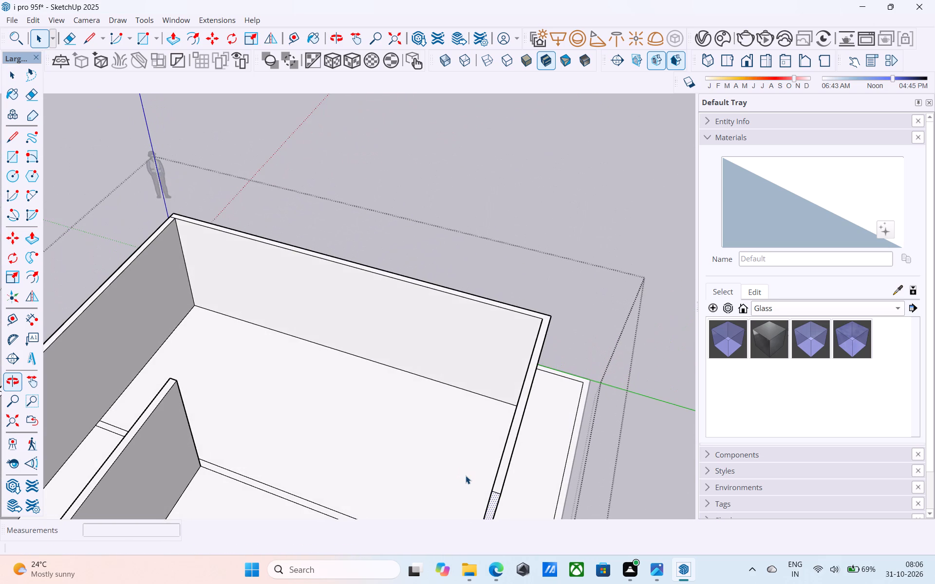
scroll(466, 475, down, 6)
middle_drag(466, 475, 475, 420)
scroll(524, 436, up, 4)
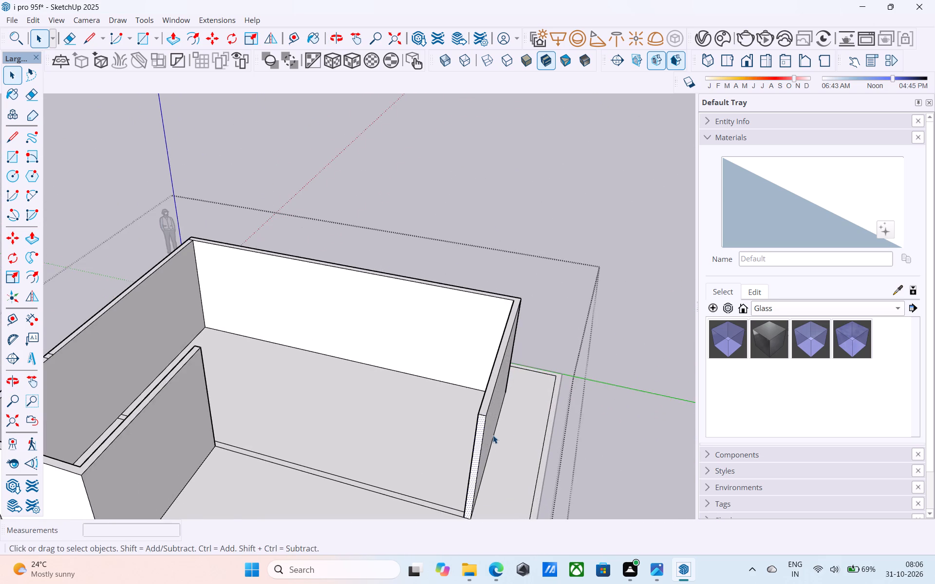
scroll(493, 435, down, 5)
middle_drag(393, 448, 209, 411)
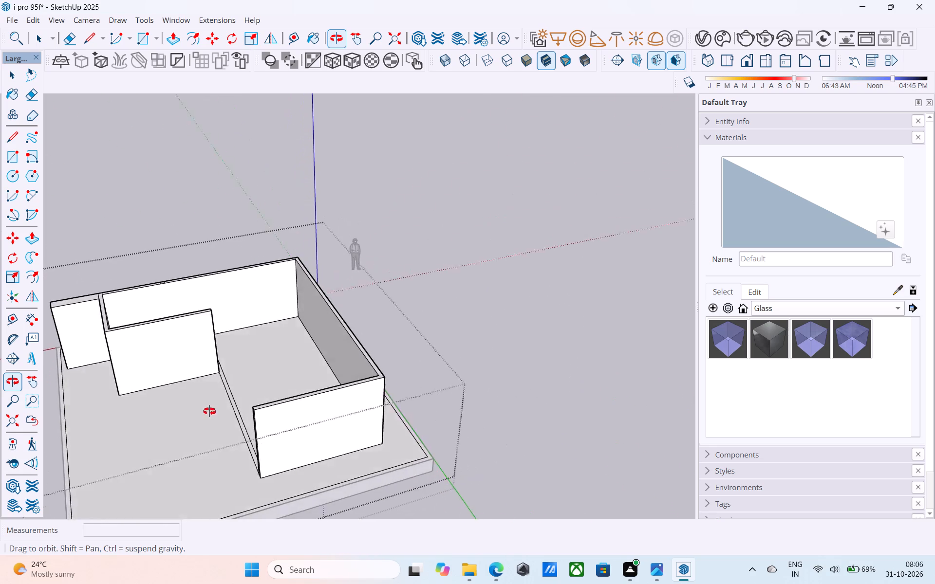
middle_drag(209, 411, 240, 434)
middle_drag(242, 422, 149, 460)
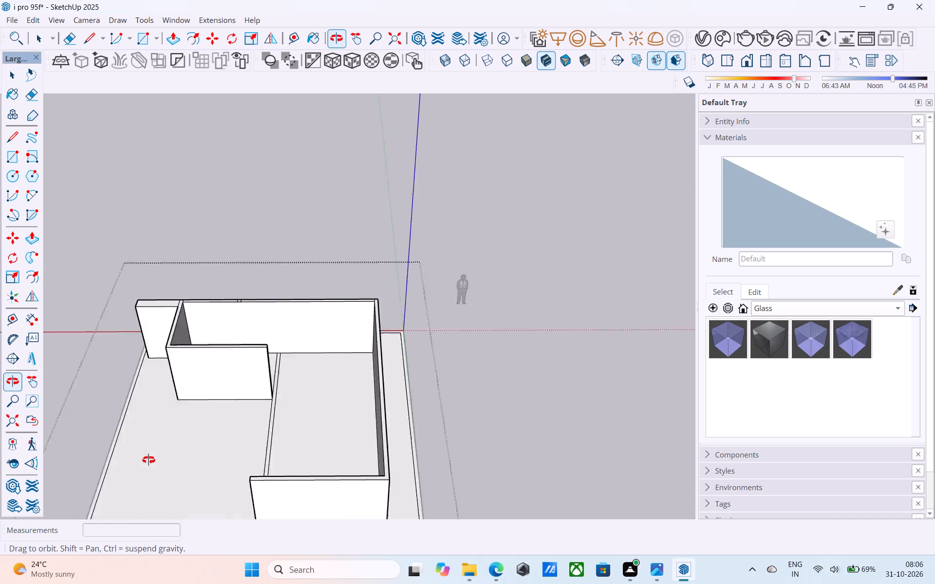
middle_drag(149, 460, 100, 460)
scroll(214, 353, up, 15)
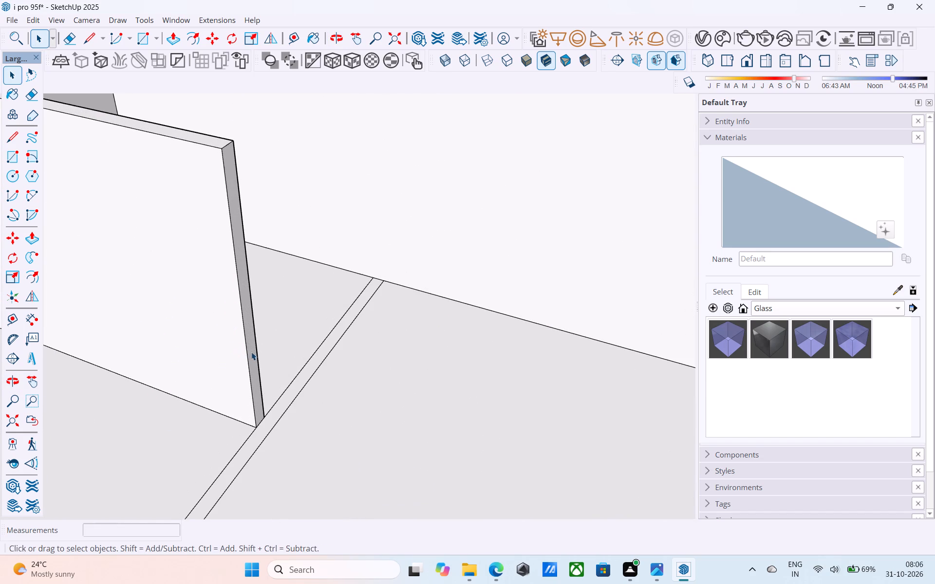
click(252, 352)
key(p)
click(250, 351)
drag(306, 417, 349, 428)
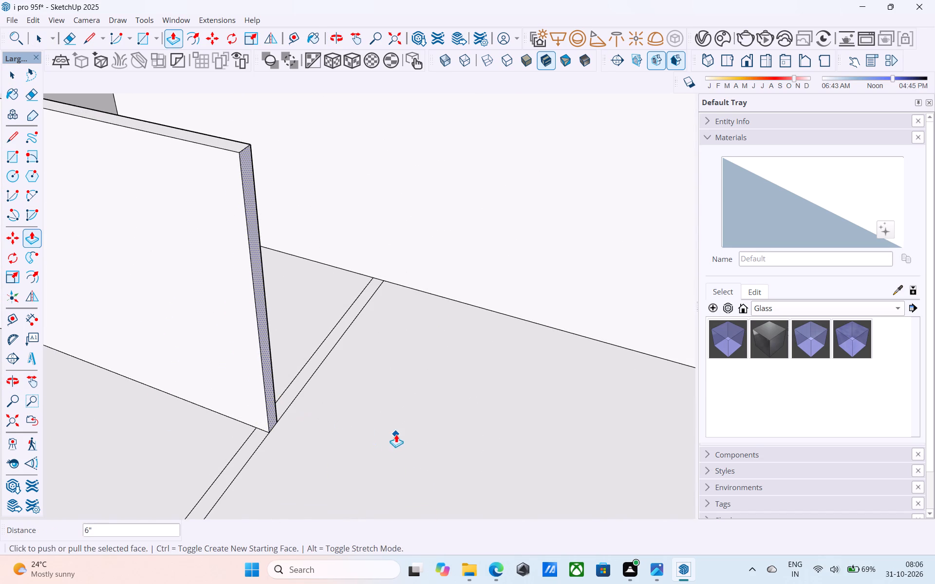
scroll(396, 434, down, 5)
key(b)
key(space)
scroll(365, 425, down, 4)
middle_drag(383, 419, 555, 388)
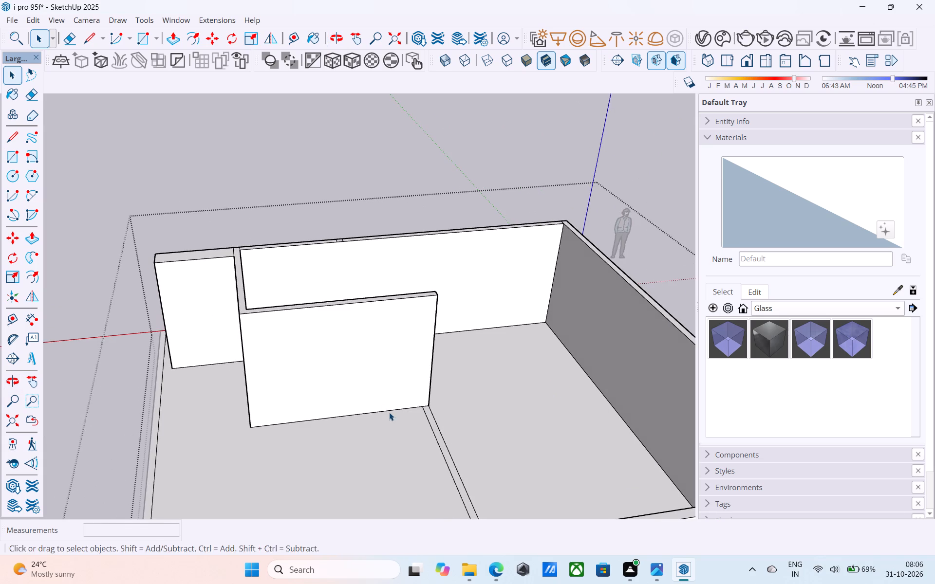
Draw a vertical line from the partition outline up to the short partition's top edge, marking off a narrow strip at its free end.
middle_drag(389, 412, 379, 405)
key(l)
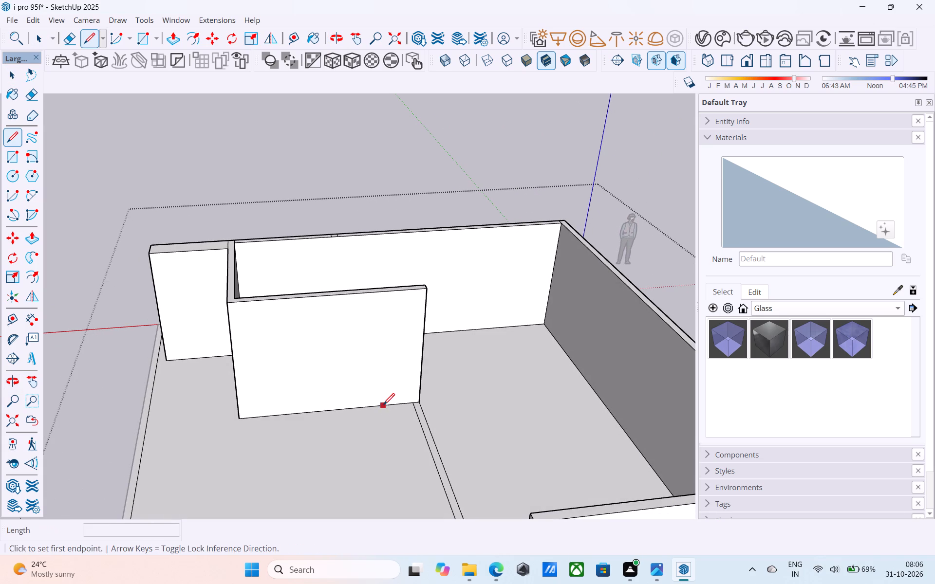
click(413, 405)
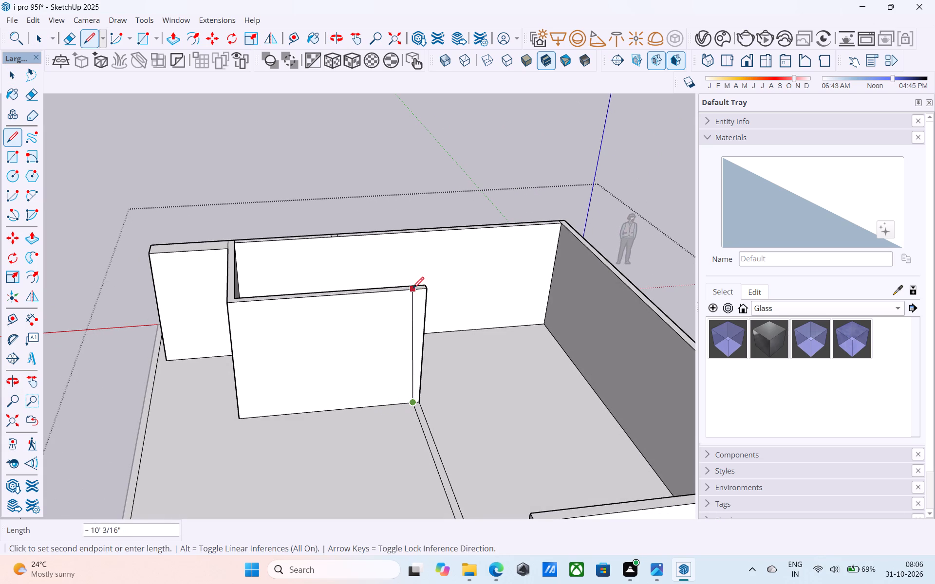
click(418, 289)
key(space)
Push/Pull the narrow strip 20' 6" along the partition outline to meet the end wall.
click(421, 298)
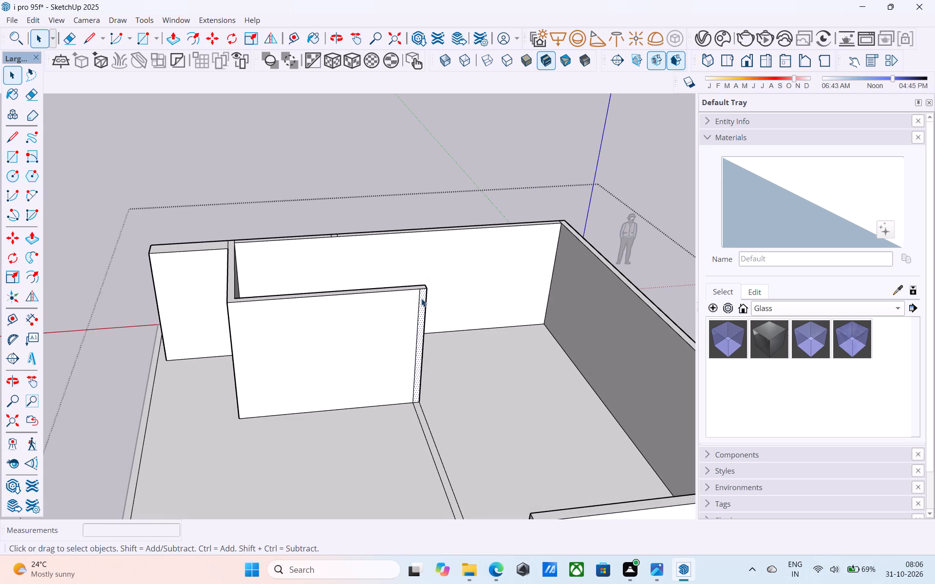
key(p)
click(421, 298)
scroll(431, 346, down, 4)
middle_drag(431, 346, 660, 391)
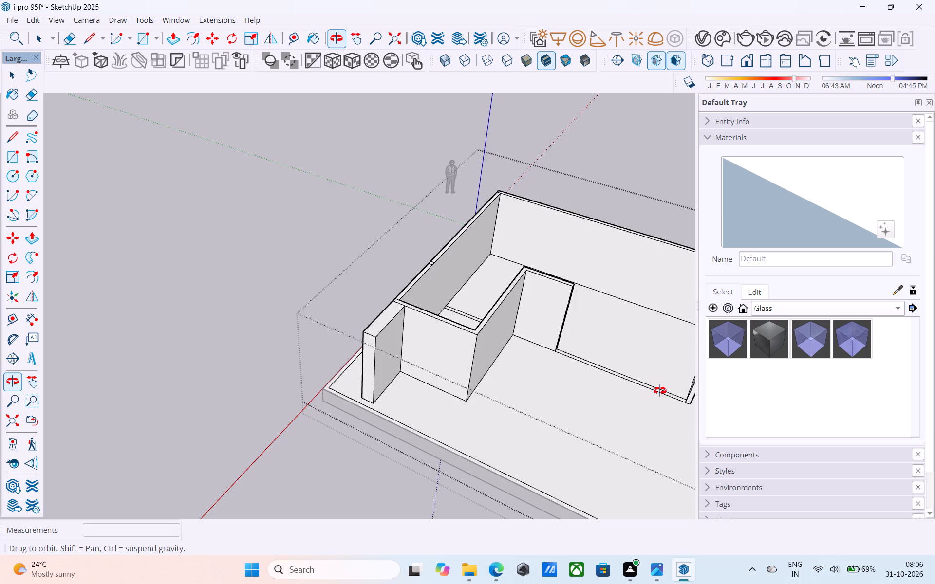
middle_drag(660, 391, 640, 467)
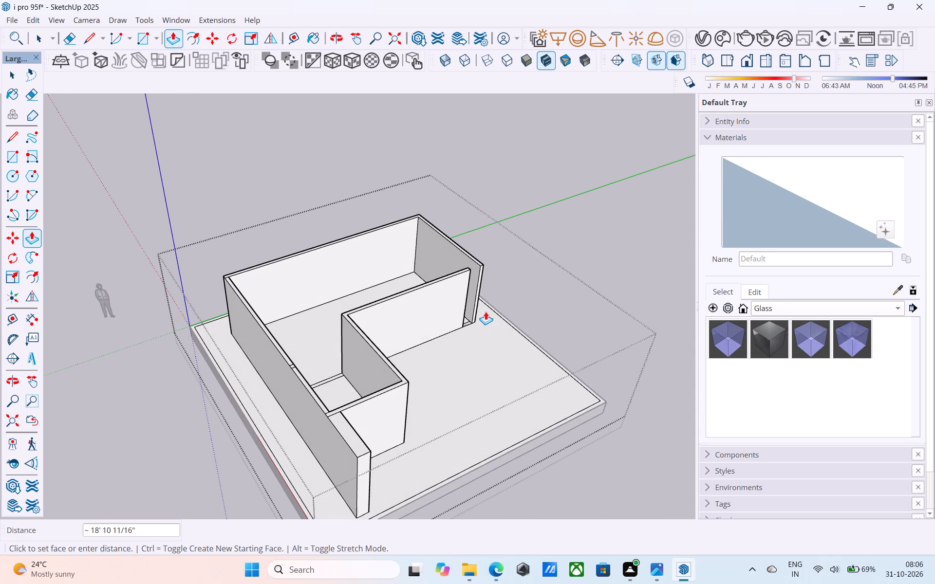
click(497, 293)
scroll(497, 293, down, 3)
shift+middle_drag(497, 299, 317, 244)
middle_drag(330, 347, 432, 351)
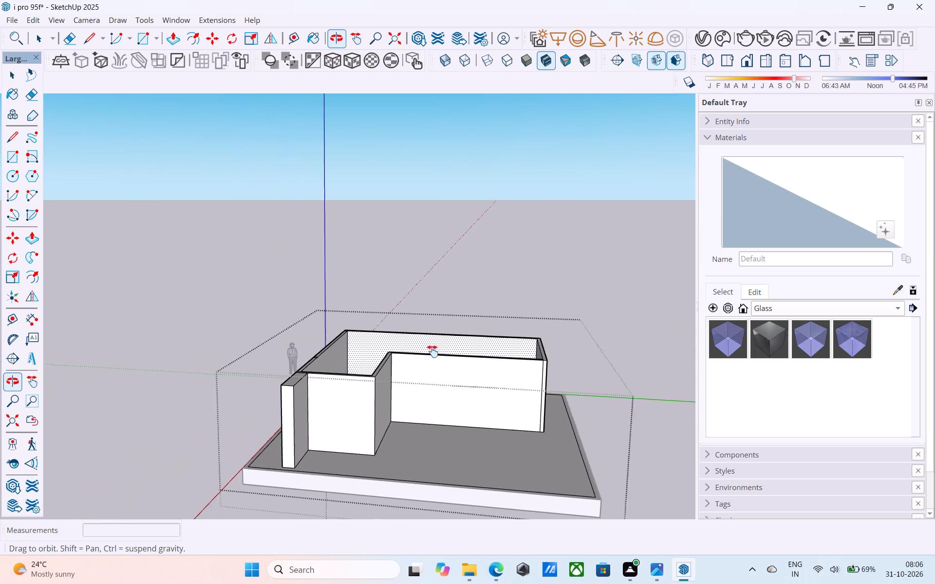
middle_drag(432, 351, 444, 353)
middle_drag(426, 392, 387, 500)
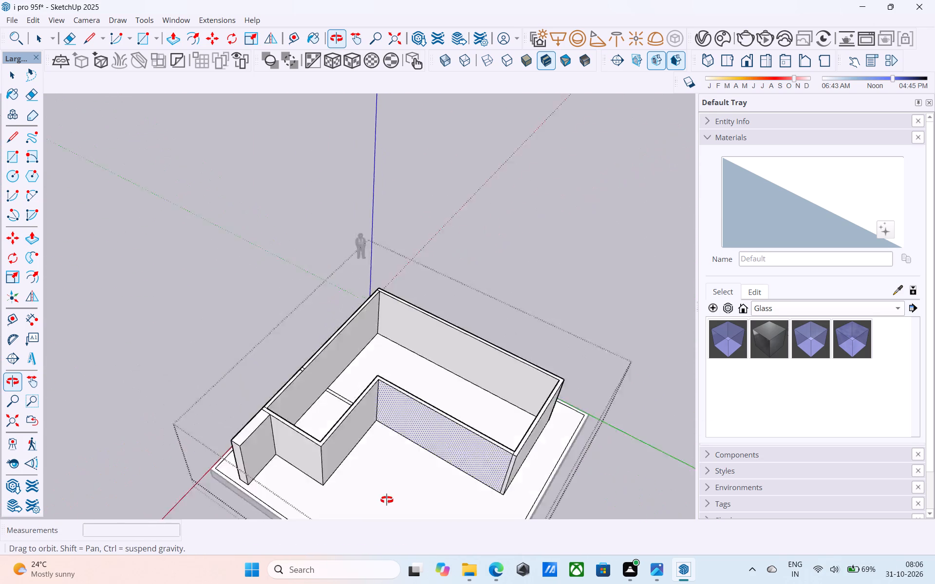
middle_drag(387, 500, 385, 452)
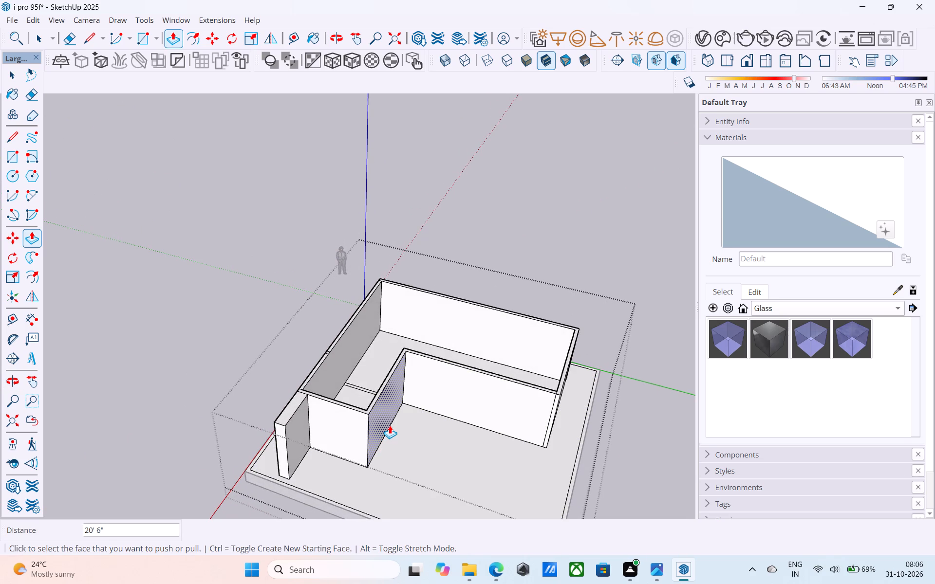
Push/Pull the short partition's face on the open-floor side outward by 4'.
scroll(390, 425, down, 7)
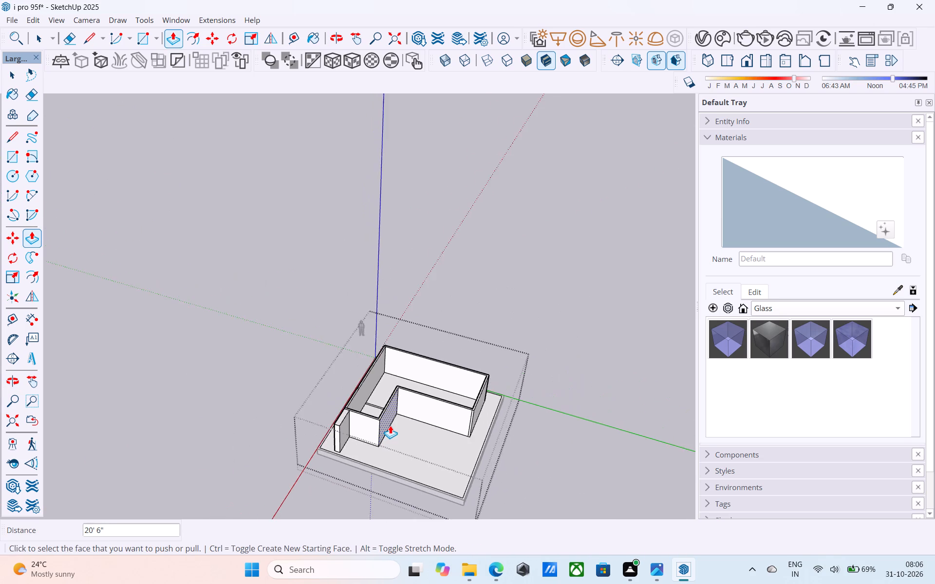
scroll(390, 425, down, 1)
middle_drag(390, 425, 386, 395)
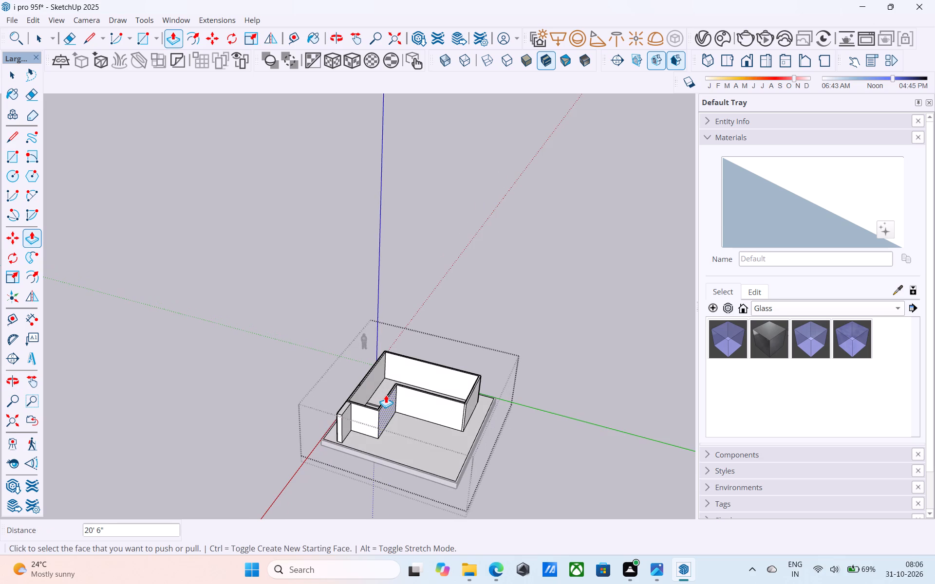
scroll(390, 397, down, 3)
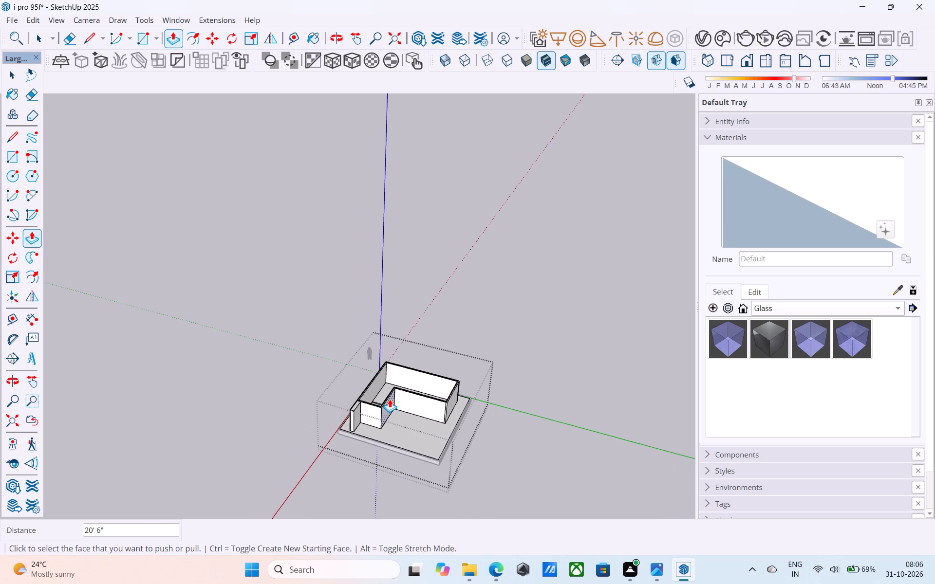
scroll(390, 399, down, 1)
middle_drag(391, 400, 389, 399)
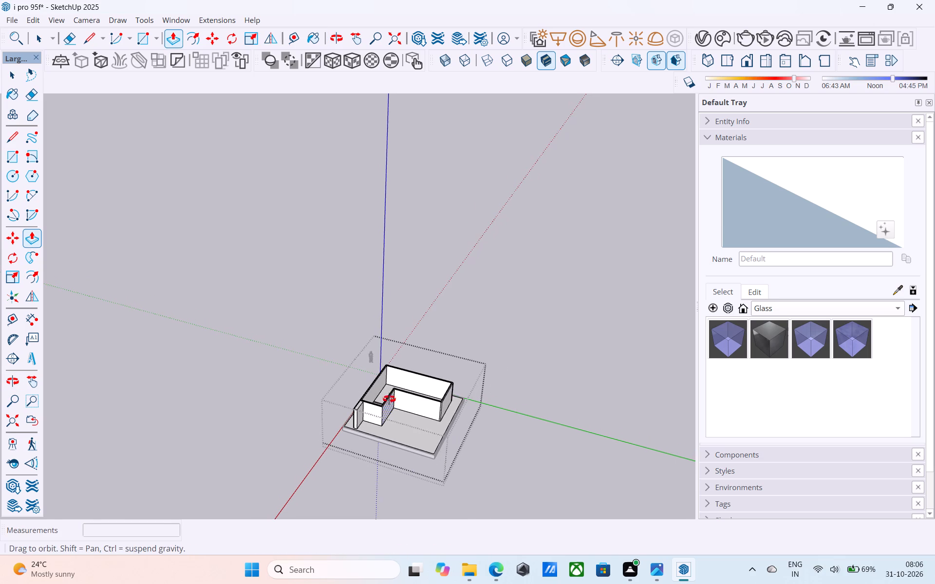
middle_drag(389, 399, 377, 392)
scroll(380, 393, up, 4)
key(space)
scroll(385, 411, up, 6)
shift+middle_drag(384, 417, 422, 418)
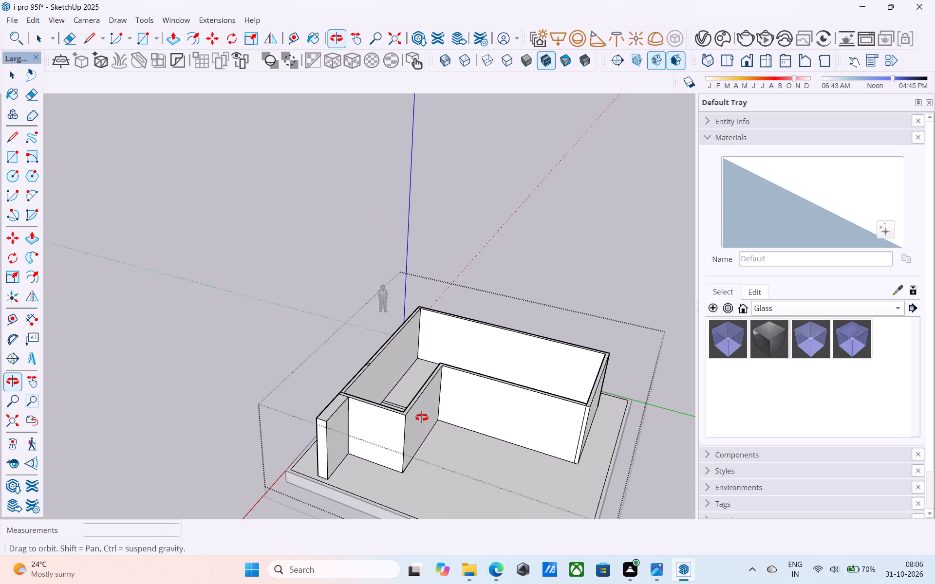
shift+middle_drag(422, 418, 369, 397)
click(367, 411)
scroll(370, 413, up, 4)
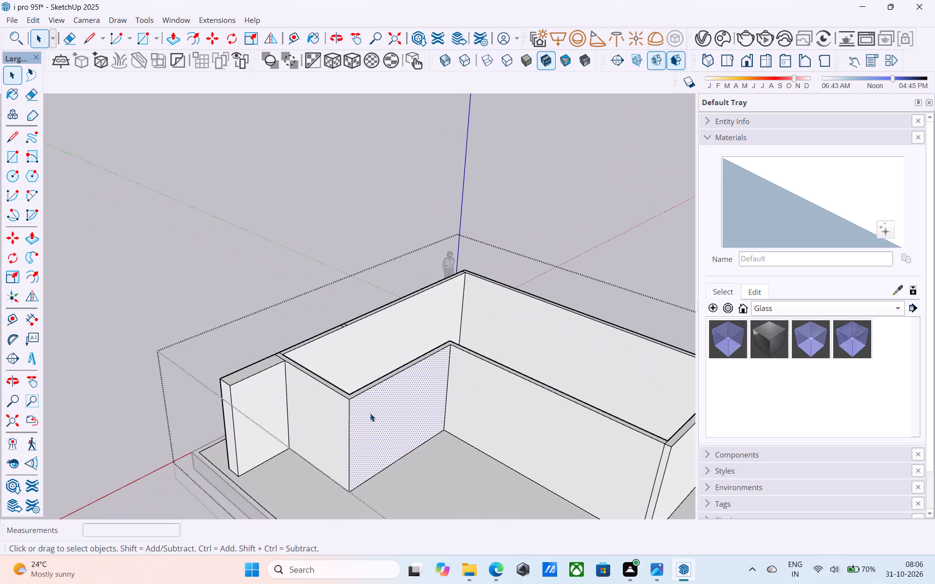
key(p)
click(370, 413)
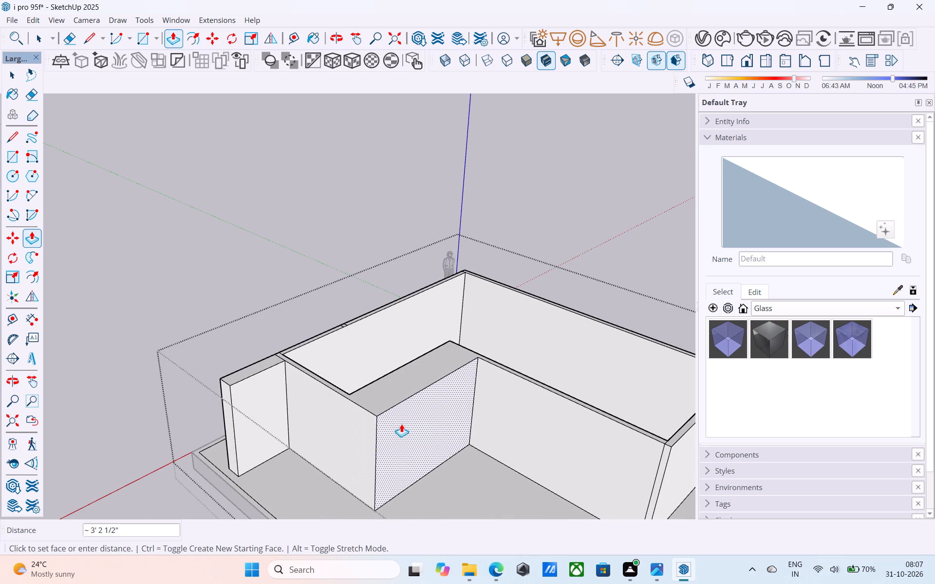
text(4')
key(Return)
Push/Pull the short partition's room-side face 4' in the same direction, shifting the wall without thickening it.
scroll(400, 415, down, 7)
scroll(393, 416, up, 1)
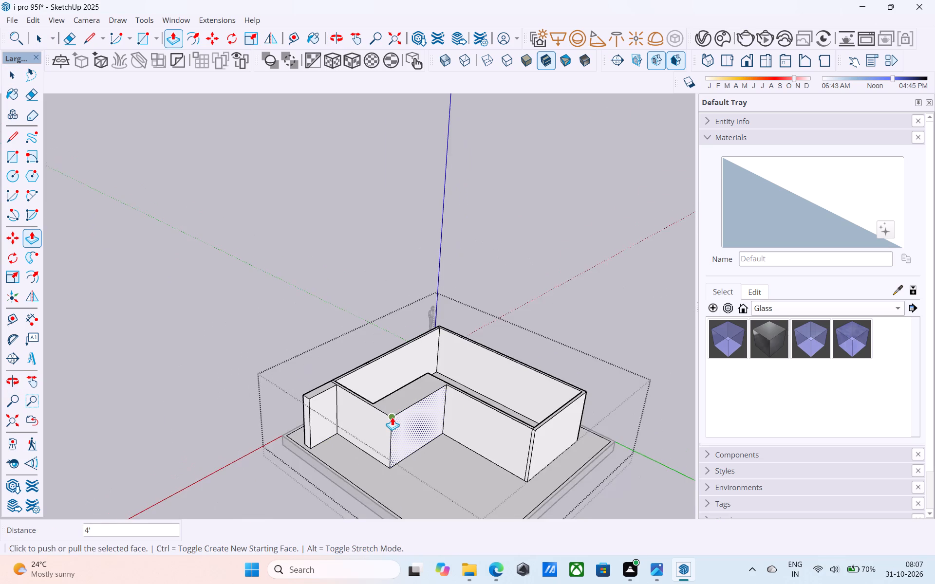
scroll(392, 417, down, 4)
shift+middle_drag(408, 445, 489, 466)
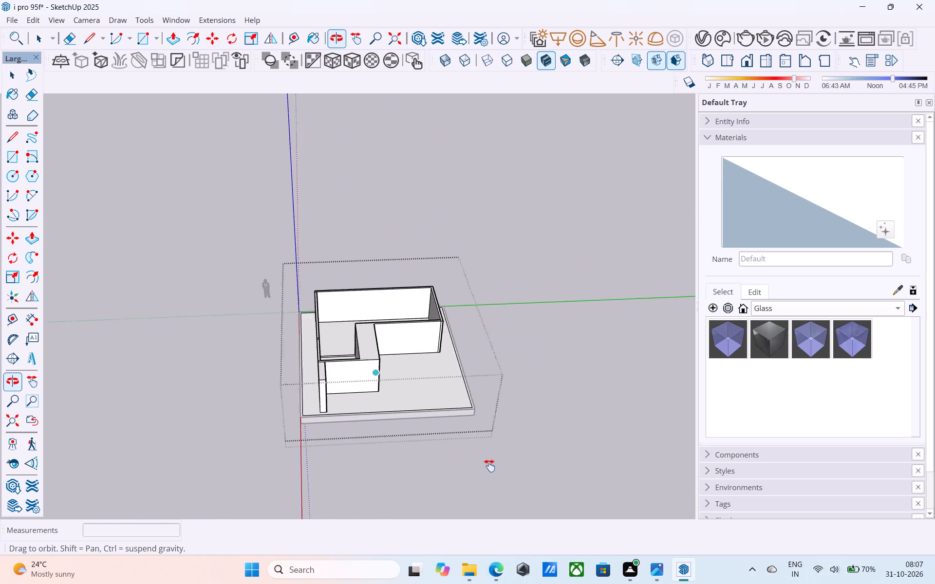
shift+middle_drag(489, 466, 662, 457)
scroll(411, 342, up, 7)
key(space)
click(401, 343)
scroll(400, 343, up, 5)
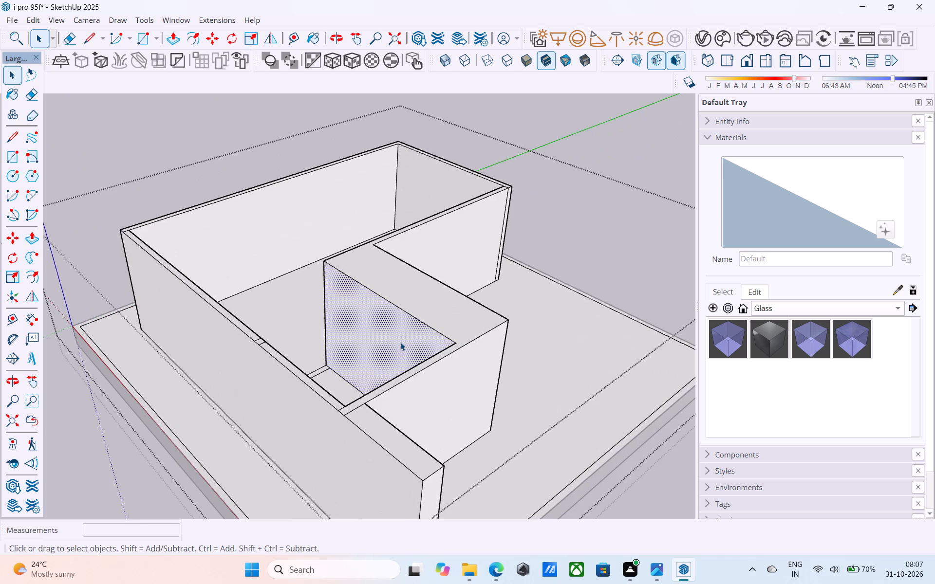
key(p)
click(400, 342)
text(4')
key(Return)
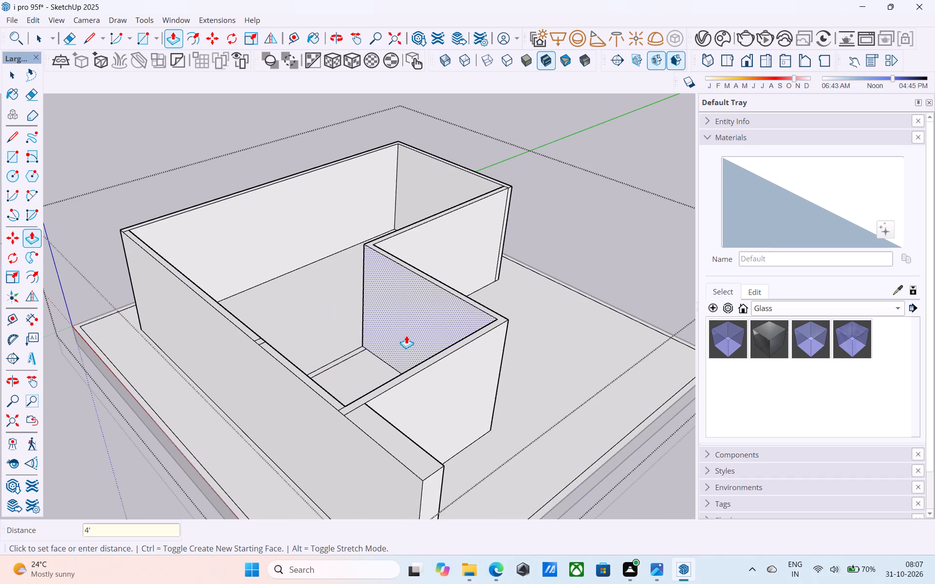
key(space)
Measure the base of the cross wall from the short partition's corner towards the side wall with the Line tool, without keeping a line.
scroll(407, 332, down, 5)
middle_drag(408, 332, 204, 328)
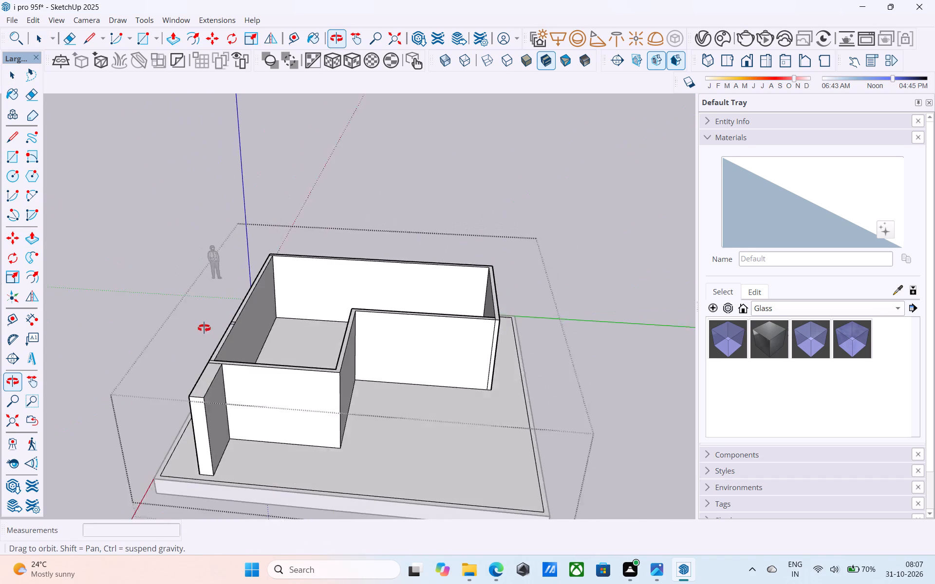
middle_drag(204, 328, 205, 328)
shift+middle_drag(216, 353, 187, 337)
middle_drag(343, 324, 274, 283)
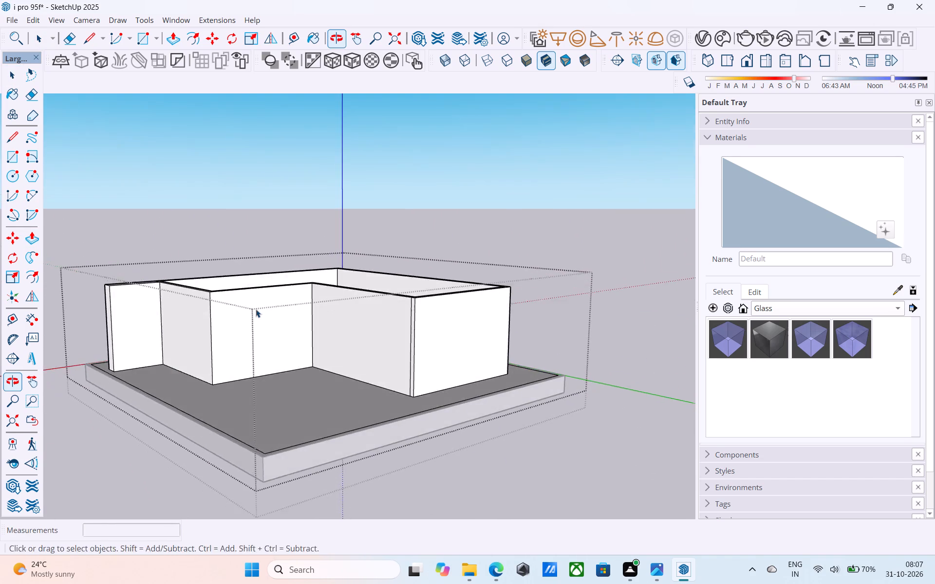
shift+middle_drag(169, 380, 299, 385)
middle_drag(318, 388, 309, 369)
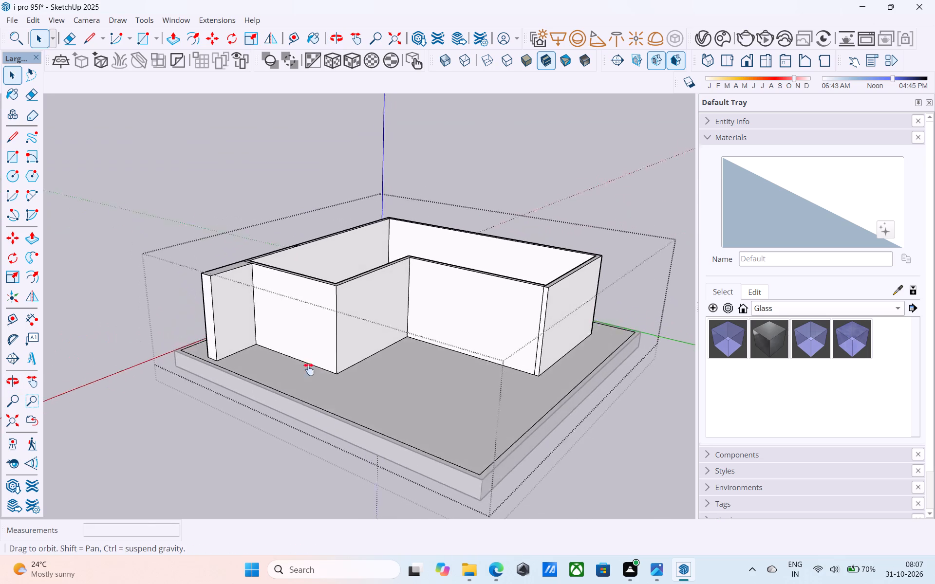
middle_drag(309, 369, 323, 357)
middle_drag(329, 349, 318, 343)
middle_click(318, 343)
scroll(318, 343, up, 3)
key(l)
click(333, 350)
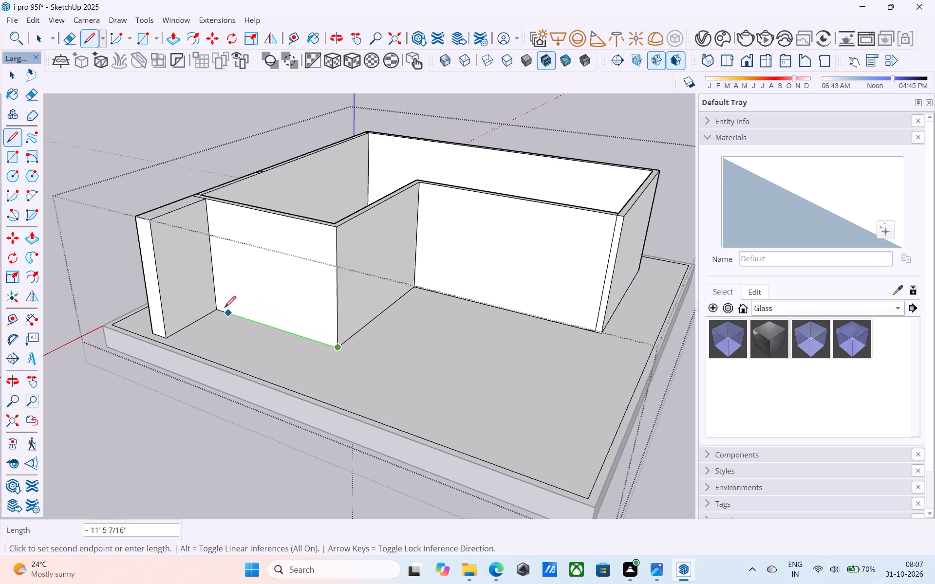
key(space)
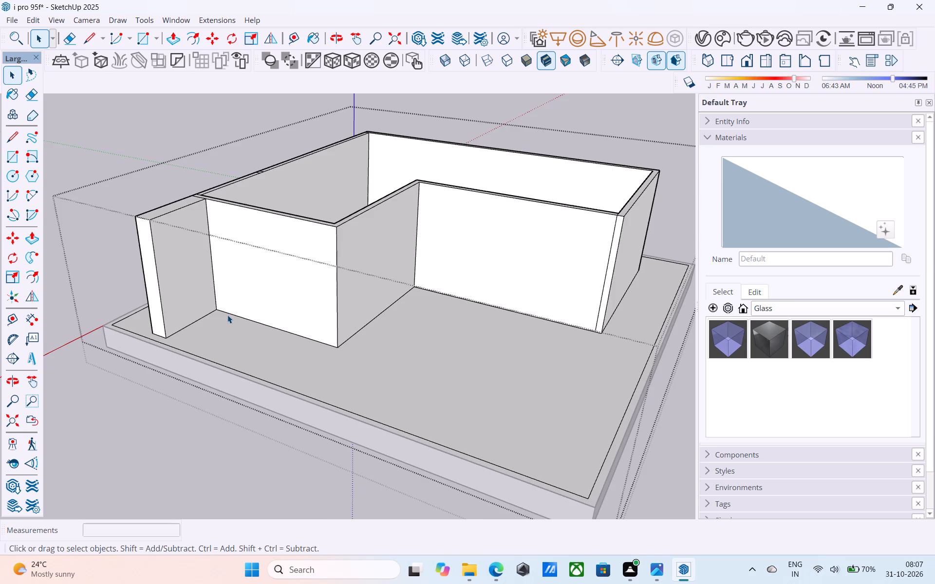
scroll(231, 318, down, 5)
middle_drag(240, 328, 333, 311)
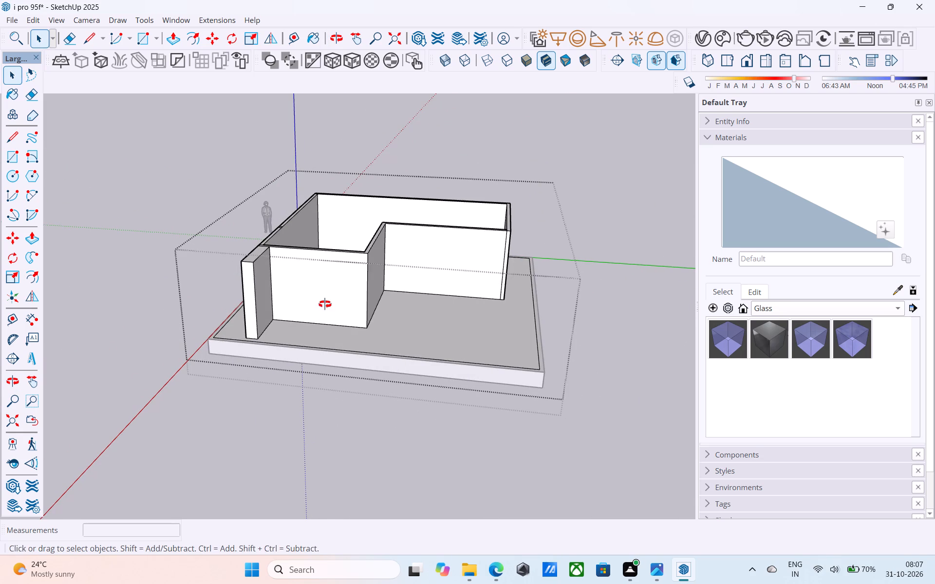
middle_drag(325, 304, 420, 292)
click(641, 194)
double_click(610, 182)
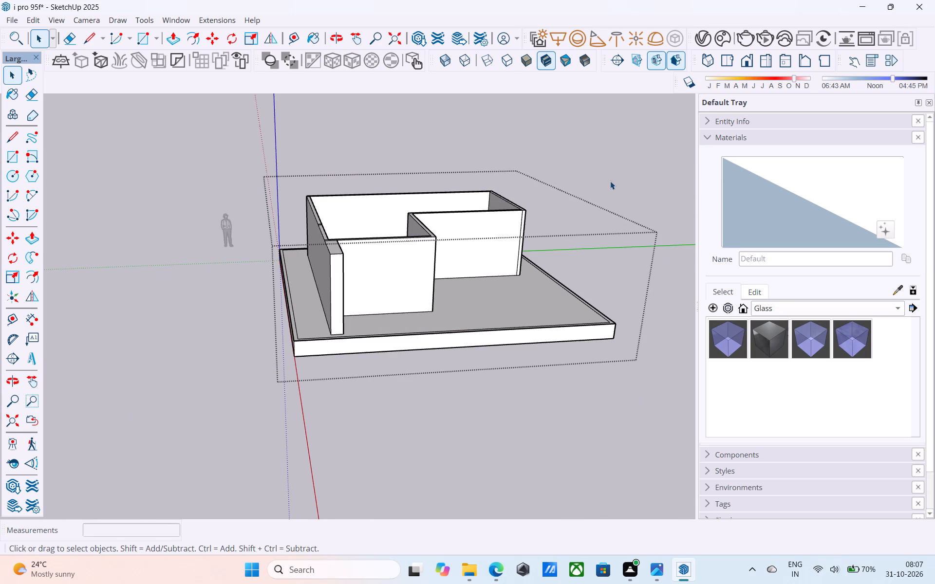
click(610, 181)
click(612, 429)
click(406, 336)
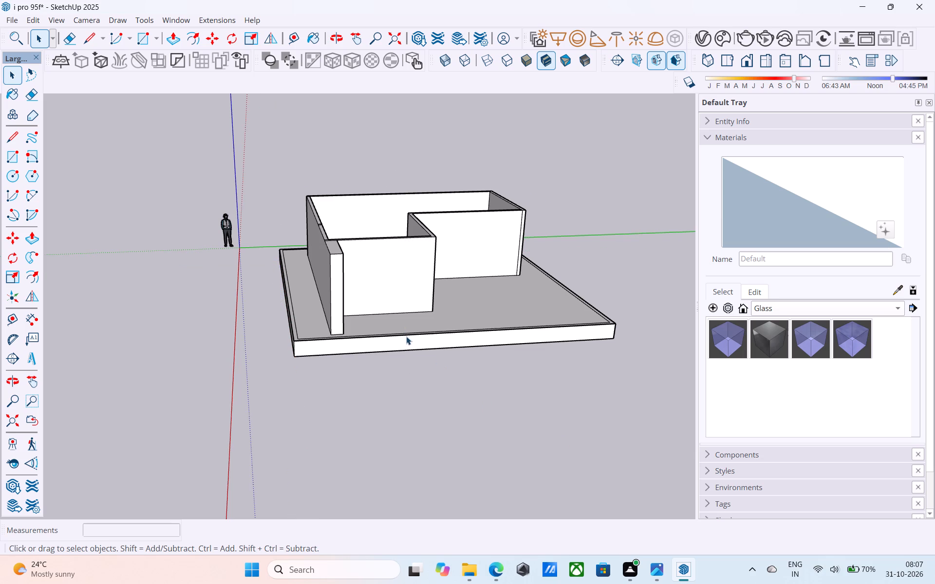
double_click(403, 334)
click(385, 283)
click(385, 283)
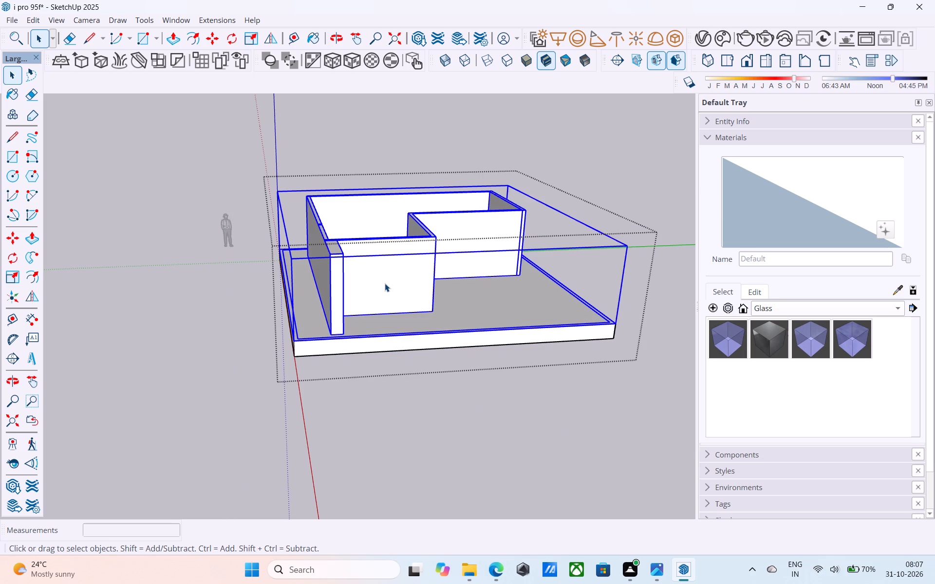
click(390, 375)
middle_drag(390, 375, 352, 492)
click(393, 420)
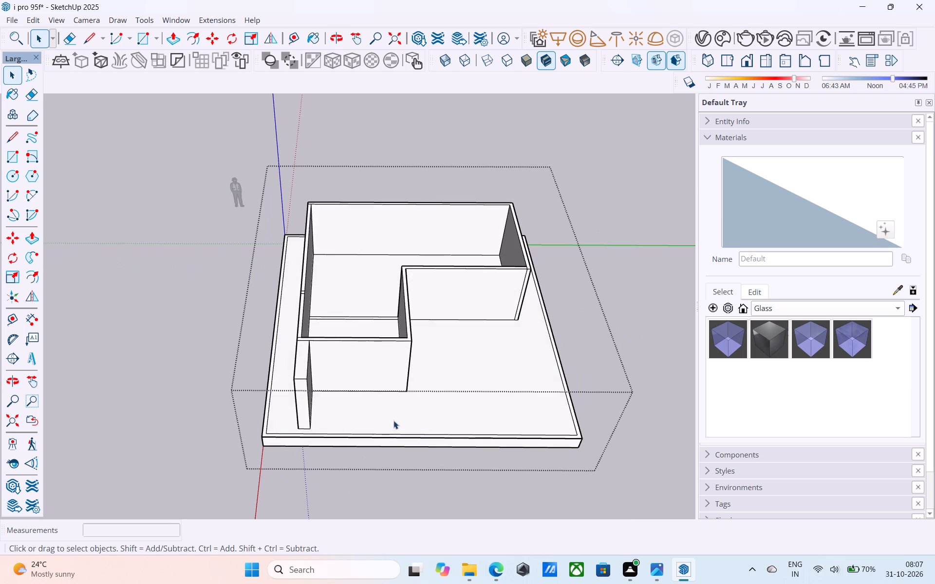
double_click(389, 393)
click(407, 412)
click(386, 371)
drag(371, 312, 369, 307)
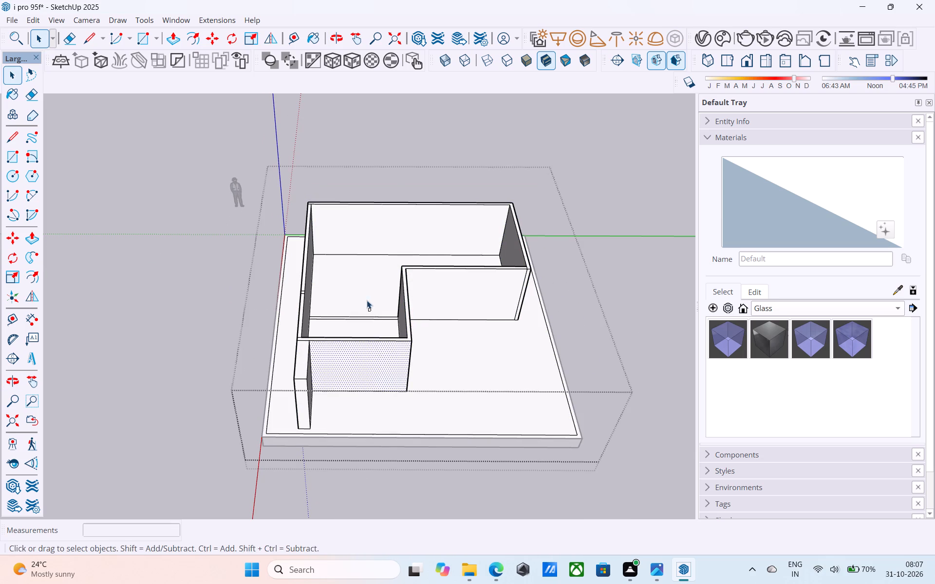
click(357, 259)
Erase the two short stray lines crossing the top face of the side wall.
middle_drag(371, 347, 221, 458)
scroll(275, 439, down, 3)
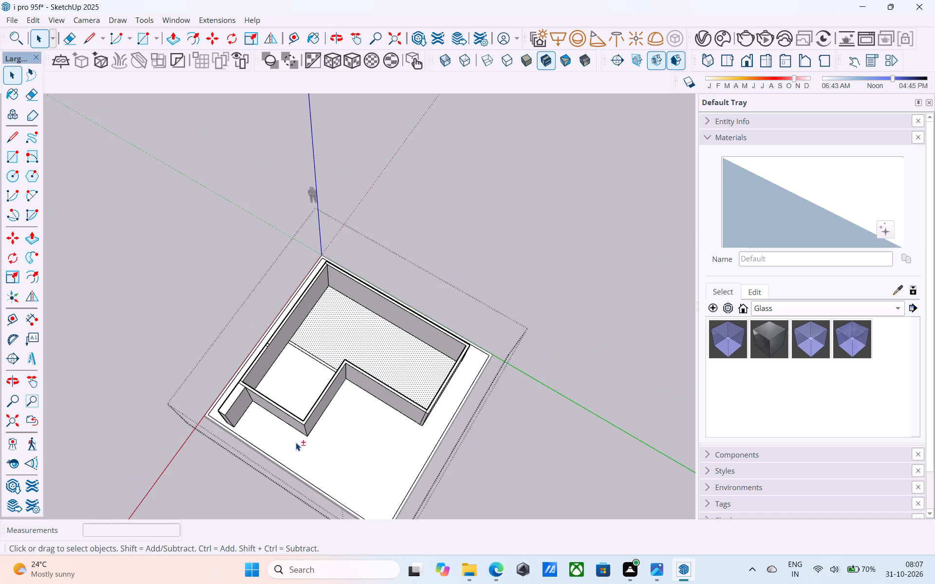
shift+middle_drag(302, 453, 257, 310)
scroll(265, 257, up, 4)
scroll(246, 300, up, 8)
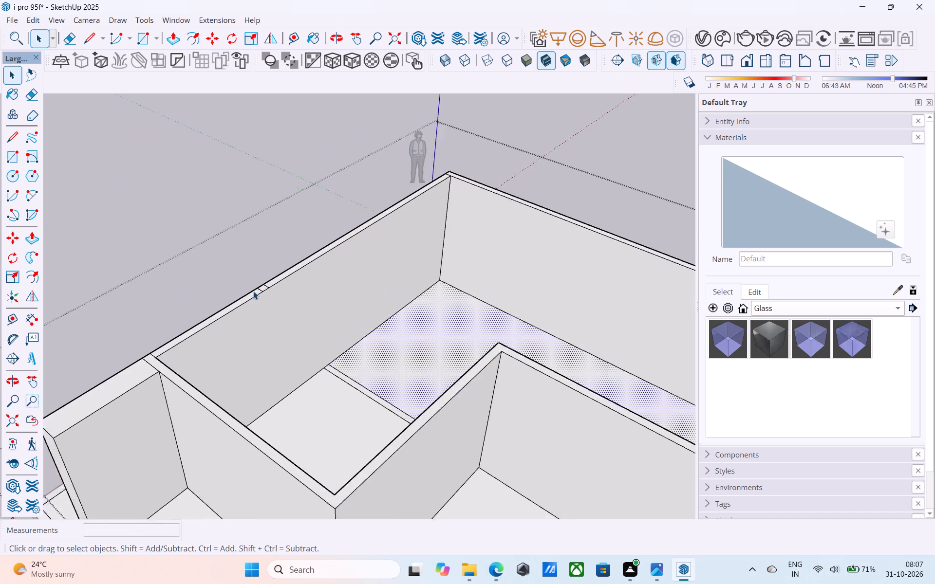
scroll(253, 291, up, 10)
key(e)
scroll(263, 286, up, 6)
drag(260, 288, 253, 292)
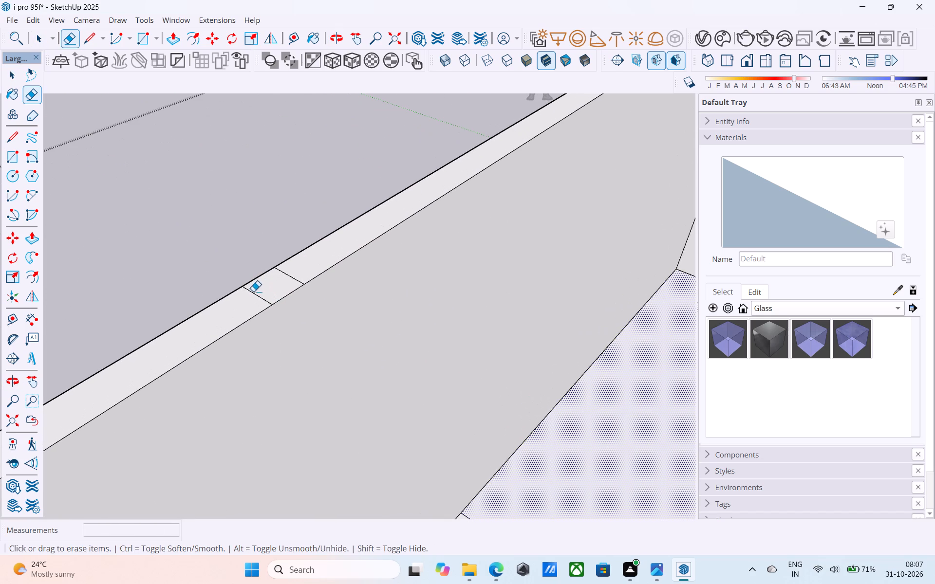
drag(253, 292, 251, 293)
drag(294, 273, 287, 286)
scroll(287, 289, down, 7)
key(space)
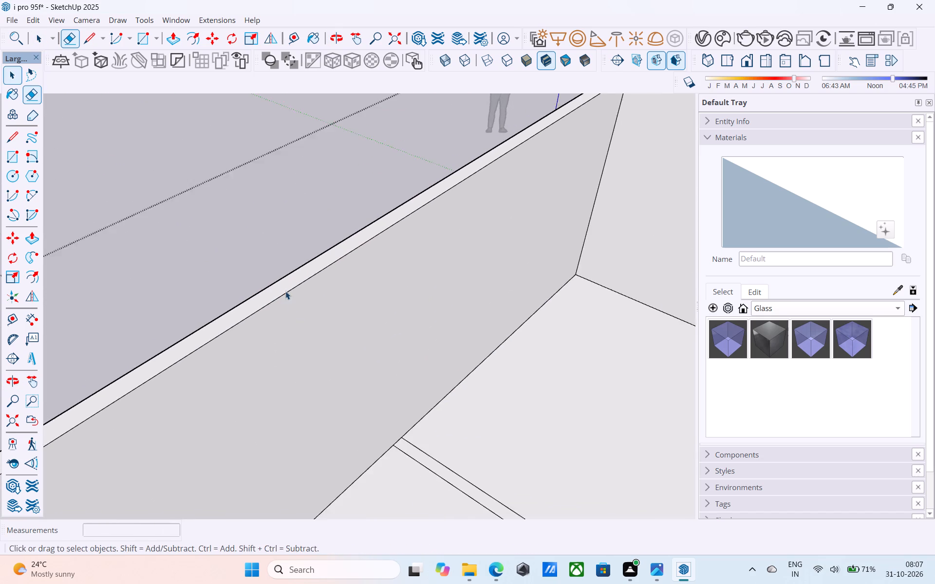
scroll(285, 291, down, 2)
scroll(358, 282, down, 14)
shift+middle_drag(389, 312, 445, 239)
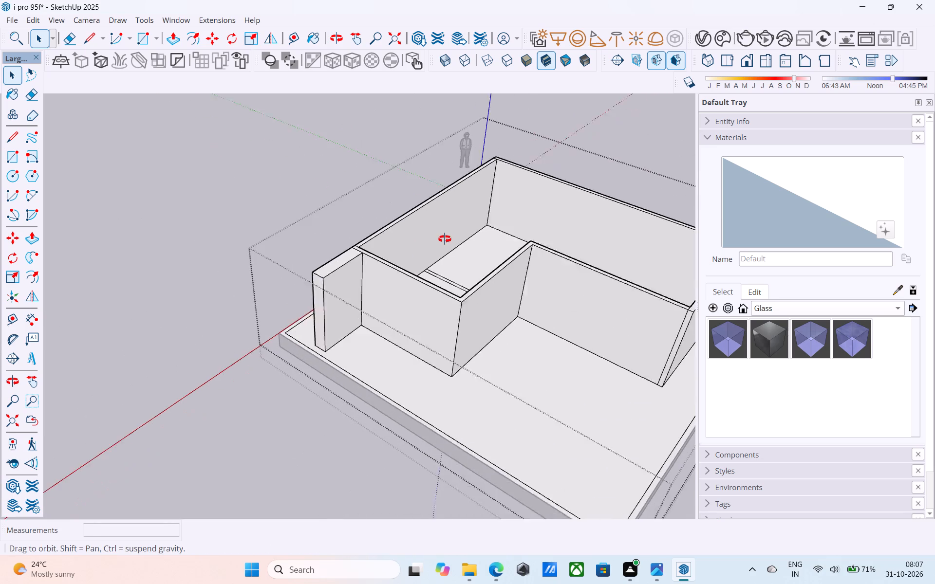
Examine the L-shaped room and its partitions from several angles and distances.
shift+middle_drag(445, 239, 328, 255)
middle_drag(328, 255, 337, 236)
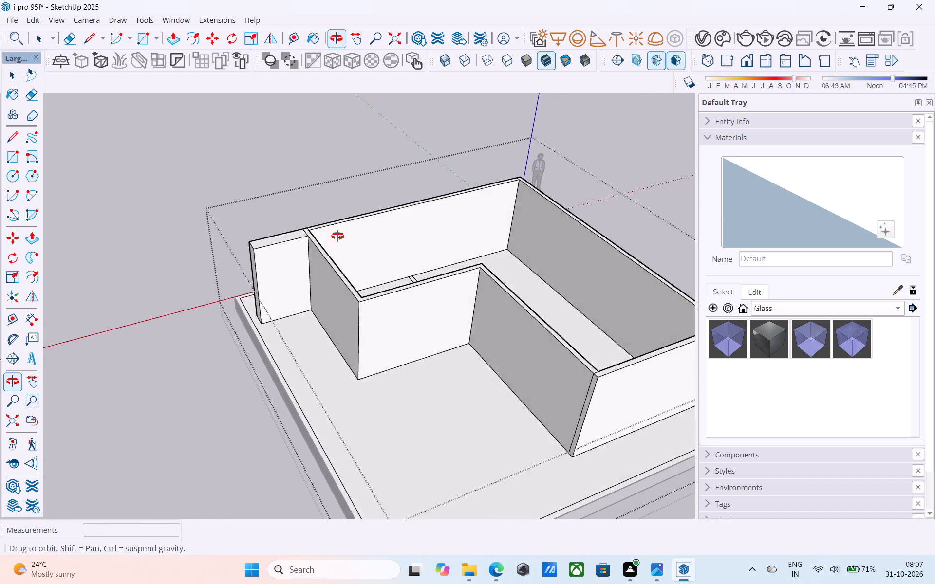
middle_drag(337, 236, 480, 243)
middle_drag(488, 250, 469, 272)
shift+scroll(467, 270, up, 1)
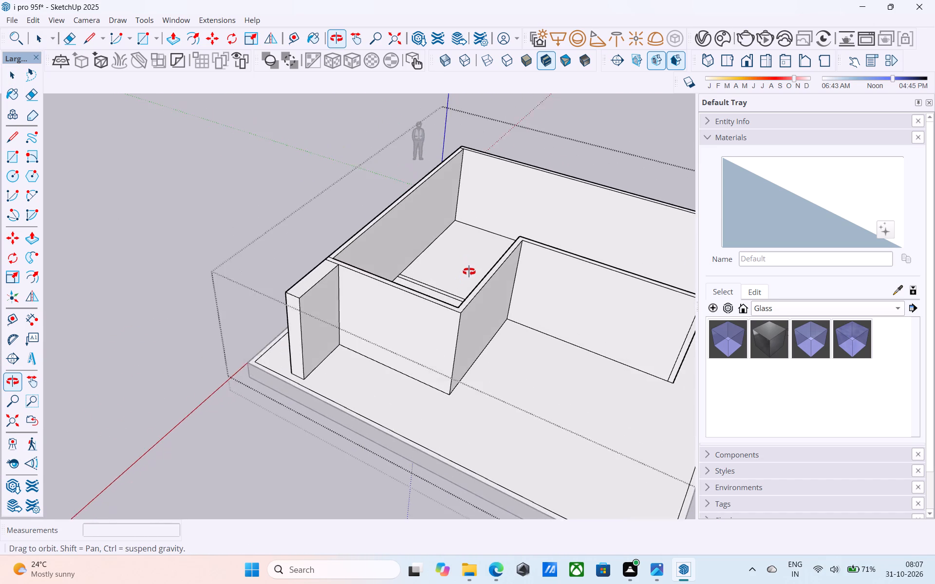
middle_drag(469, 272, 464, 262)
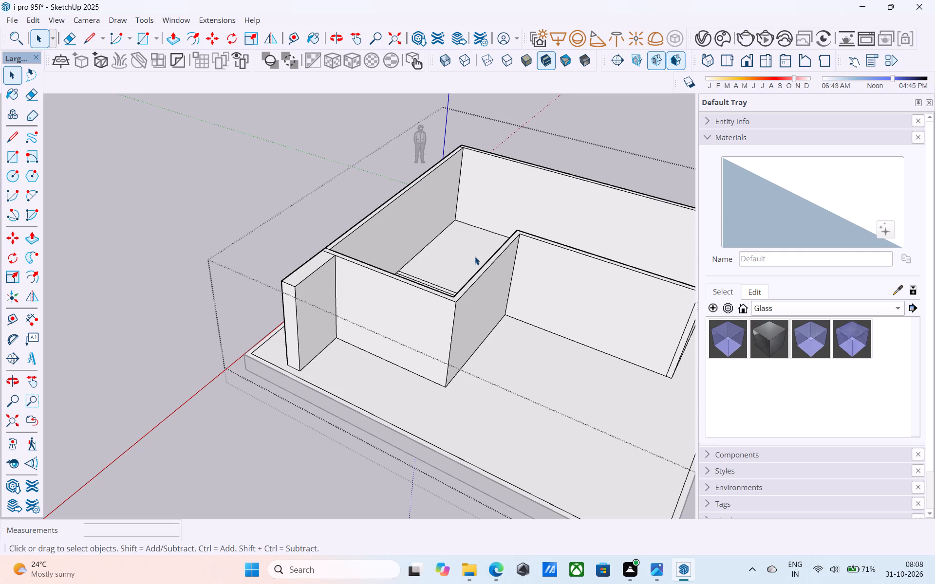
scroll(475, 278, down, 2)
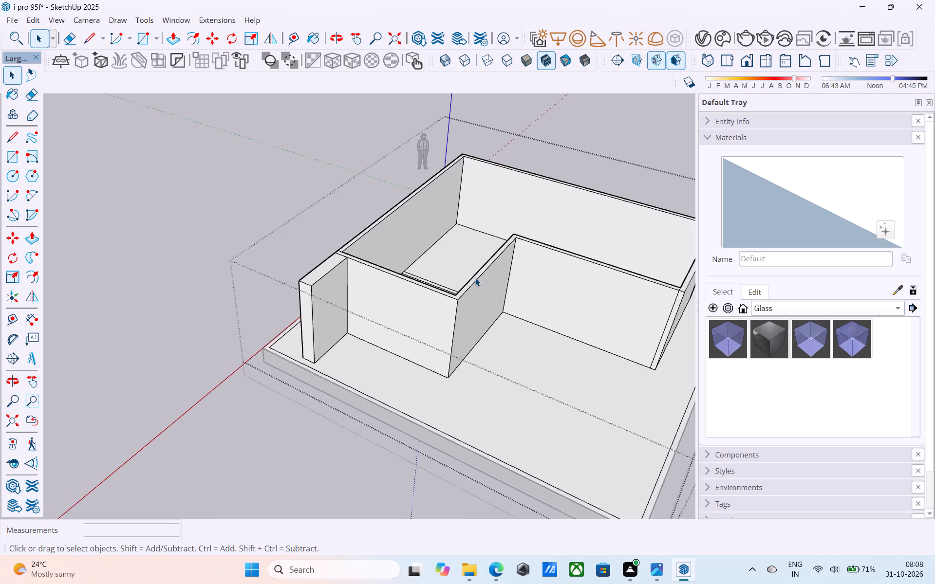
scroll(475, 278, down, 3)
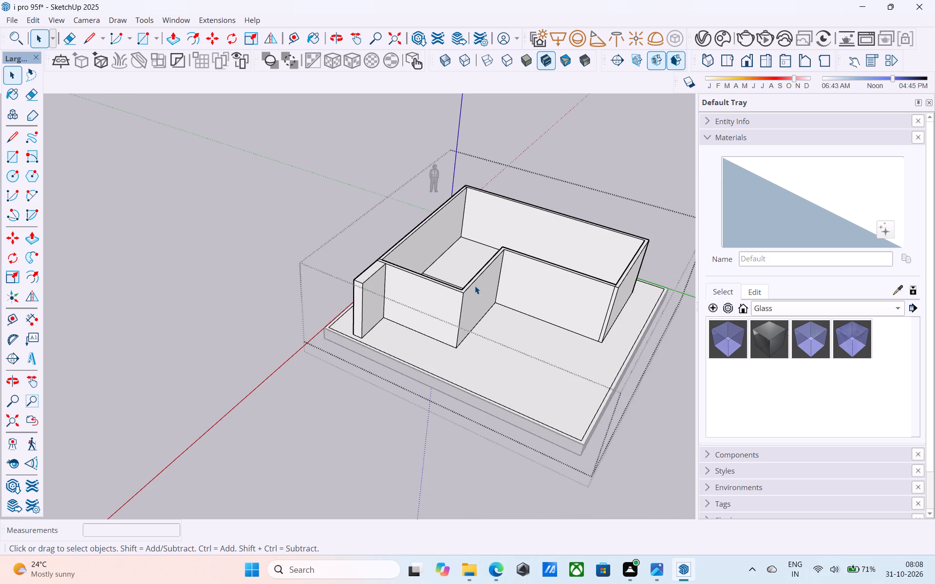
scroll(477, 285, down, 2)
Draw a rectangle across the wall tops from the room's inner back corner to the partitions' inside corner, covering the room.
middle_drag(476, 294, 530, 383)
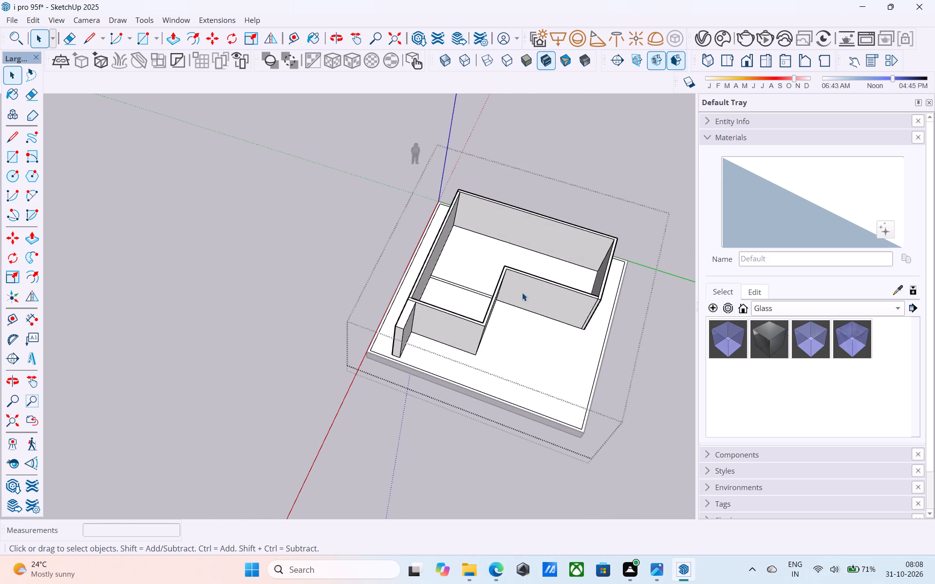
key(space)
key(r)
scroll(473, 178, up, 6)
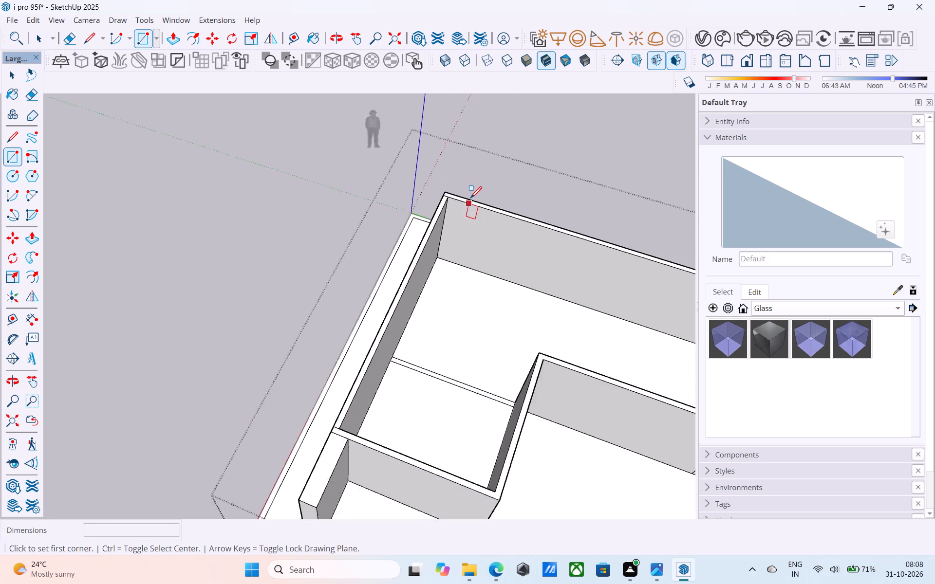
scroll(470, 199, up, 12)
click(424, 191)
scroll(424, 190, down, 7)
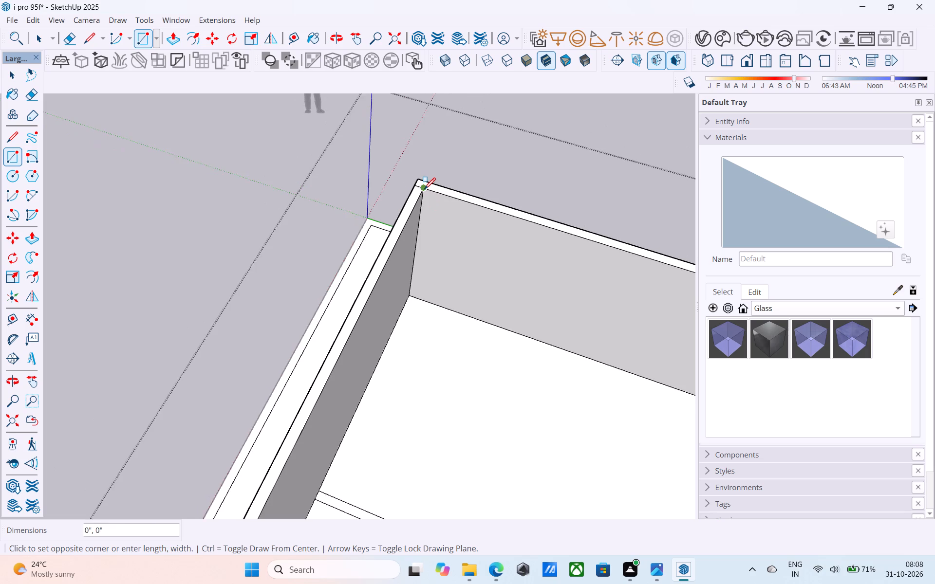
scroll(424, 190, down, 2)
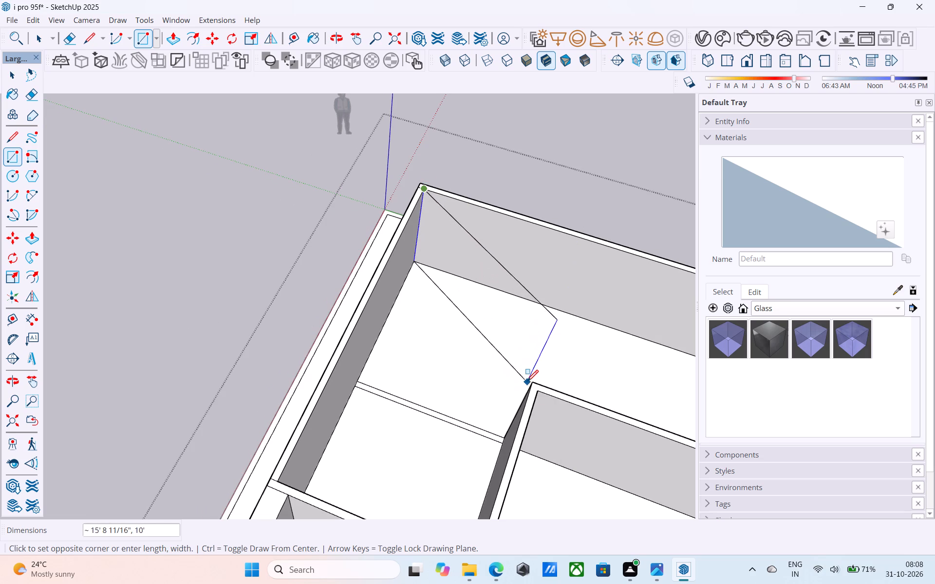
click(530, 383)
Erase the line crossing the top face from the partitions' inside corner to the side wall.
key(space)
key(e)
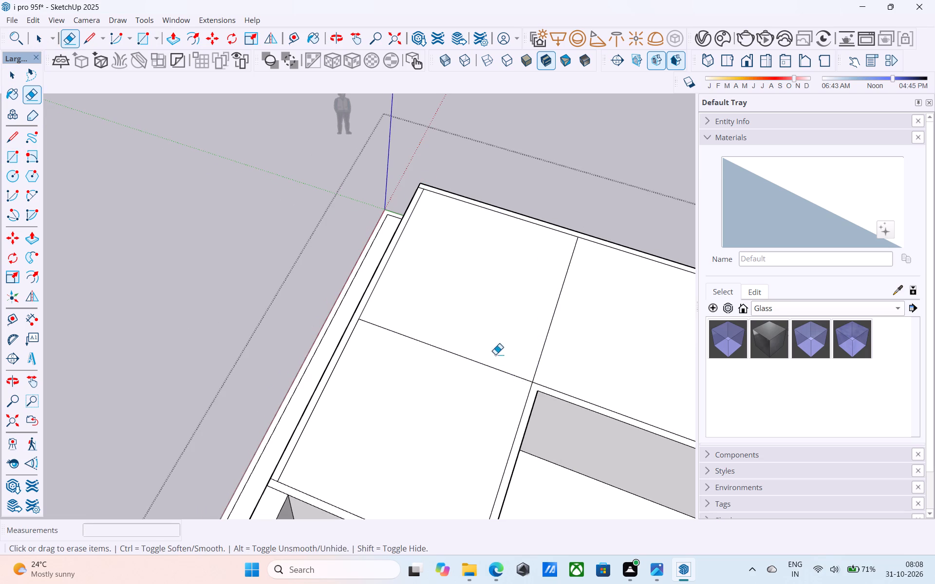
drag(495, 354, 485, 387)
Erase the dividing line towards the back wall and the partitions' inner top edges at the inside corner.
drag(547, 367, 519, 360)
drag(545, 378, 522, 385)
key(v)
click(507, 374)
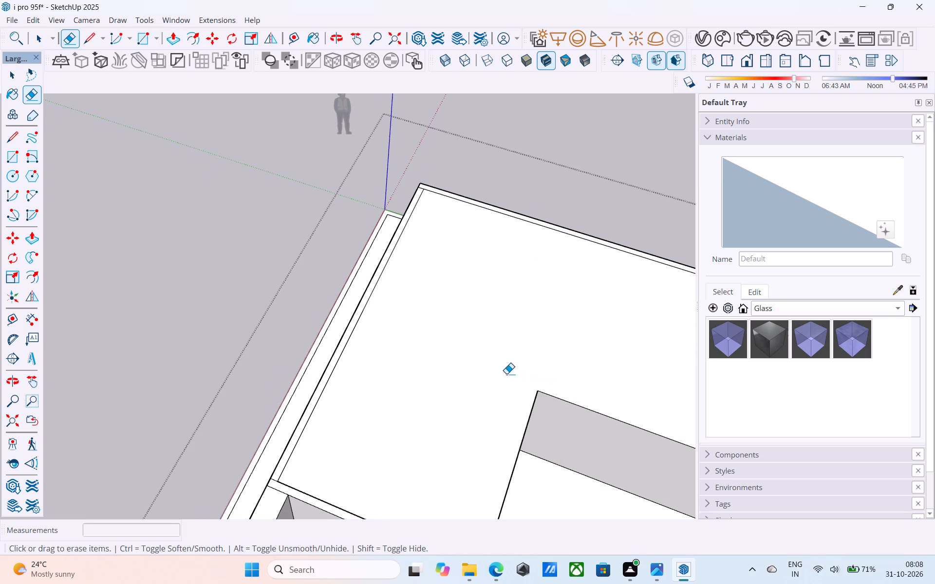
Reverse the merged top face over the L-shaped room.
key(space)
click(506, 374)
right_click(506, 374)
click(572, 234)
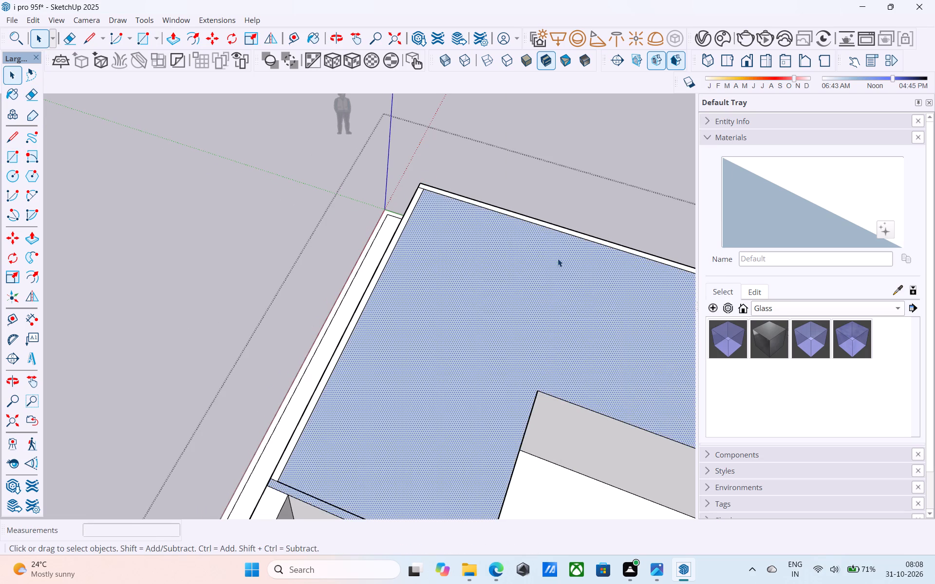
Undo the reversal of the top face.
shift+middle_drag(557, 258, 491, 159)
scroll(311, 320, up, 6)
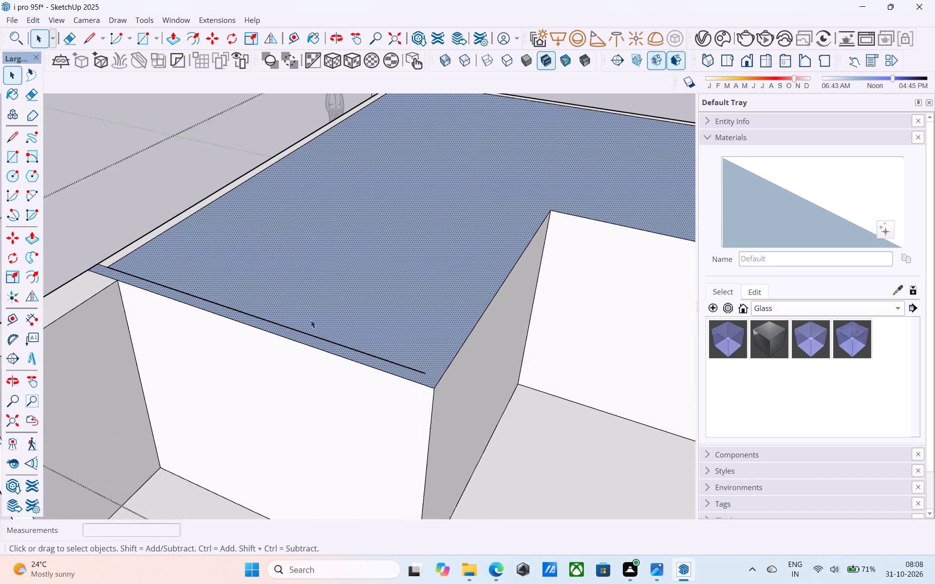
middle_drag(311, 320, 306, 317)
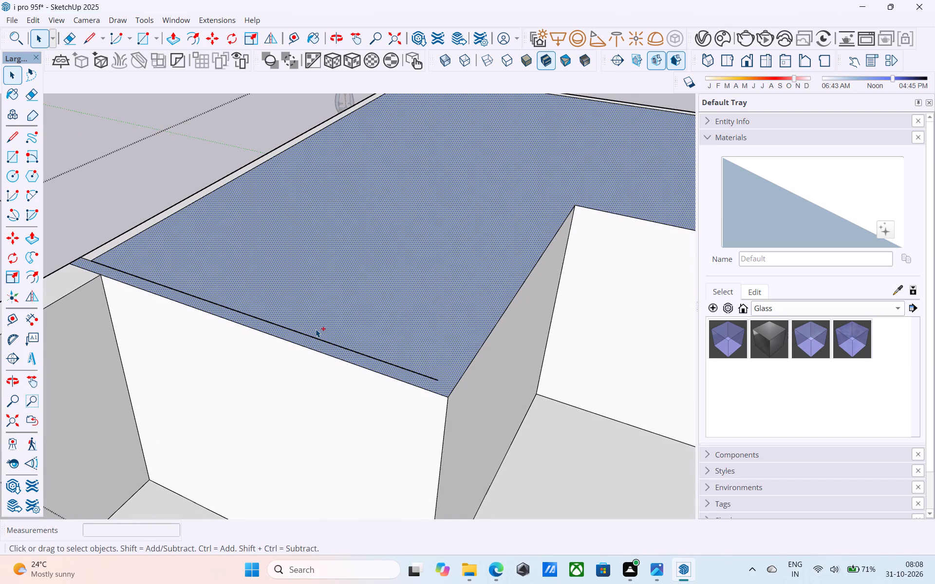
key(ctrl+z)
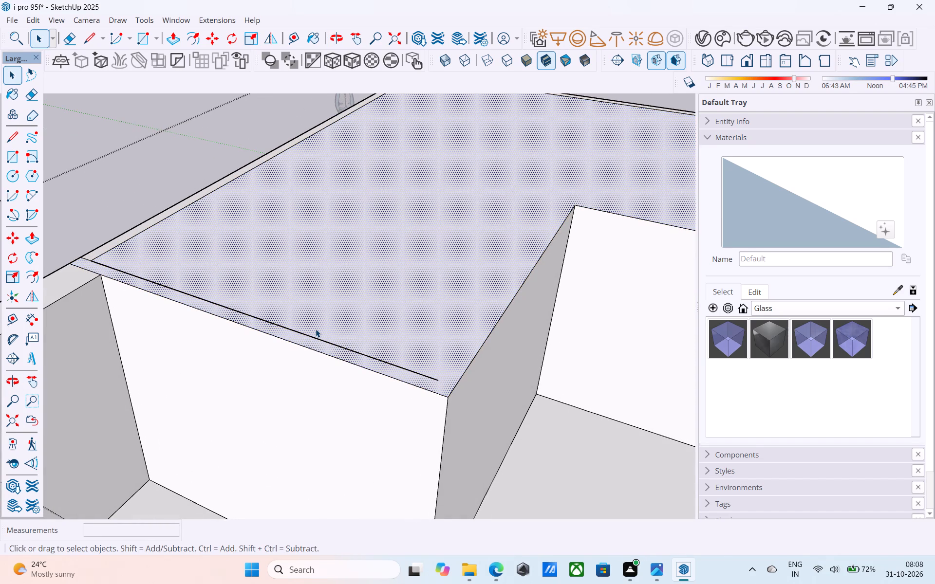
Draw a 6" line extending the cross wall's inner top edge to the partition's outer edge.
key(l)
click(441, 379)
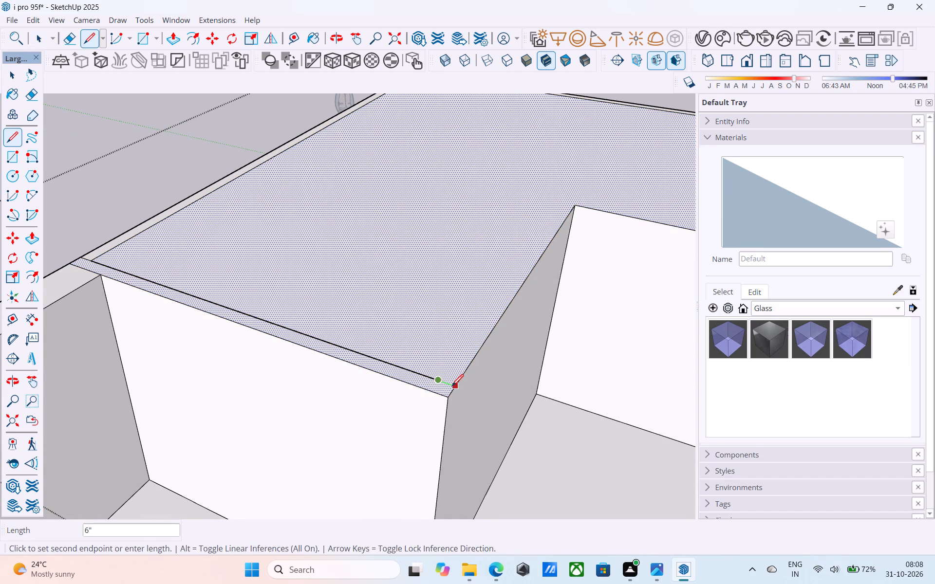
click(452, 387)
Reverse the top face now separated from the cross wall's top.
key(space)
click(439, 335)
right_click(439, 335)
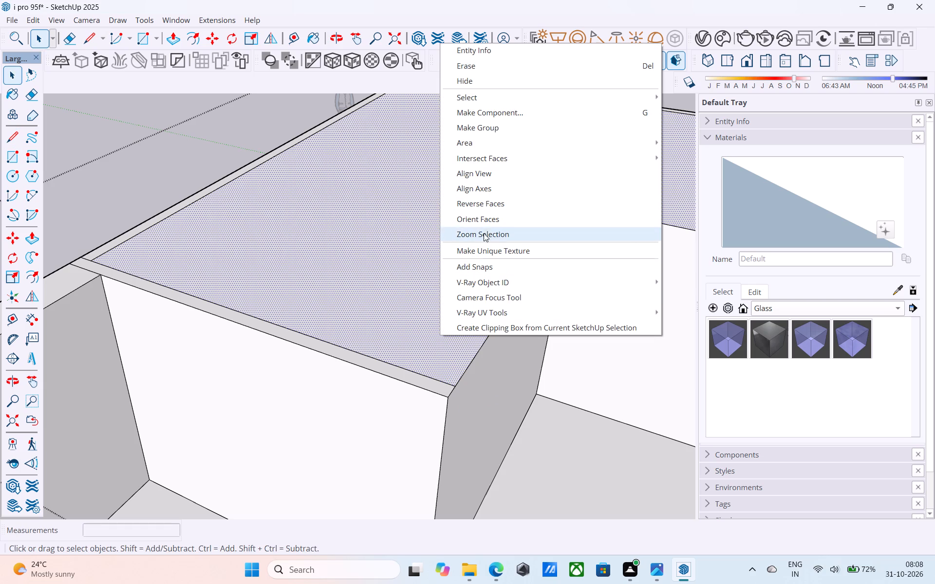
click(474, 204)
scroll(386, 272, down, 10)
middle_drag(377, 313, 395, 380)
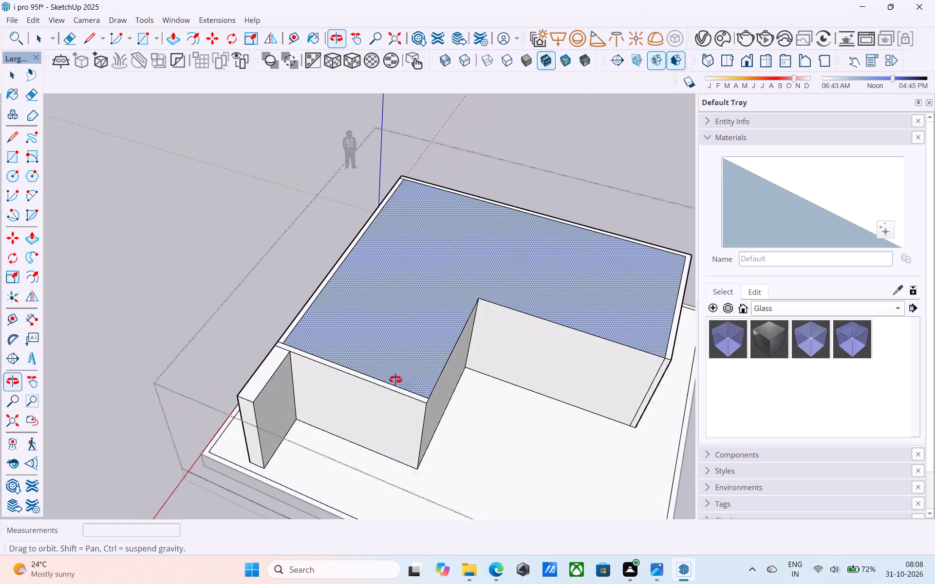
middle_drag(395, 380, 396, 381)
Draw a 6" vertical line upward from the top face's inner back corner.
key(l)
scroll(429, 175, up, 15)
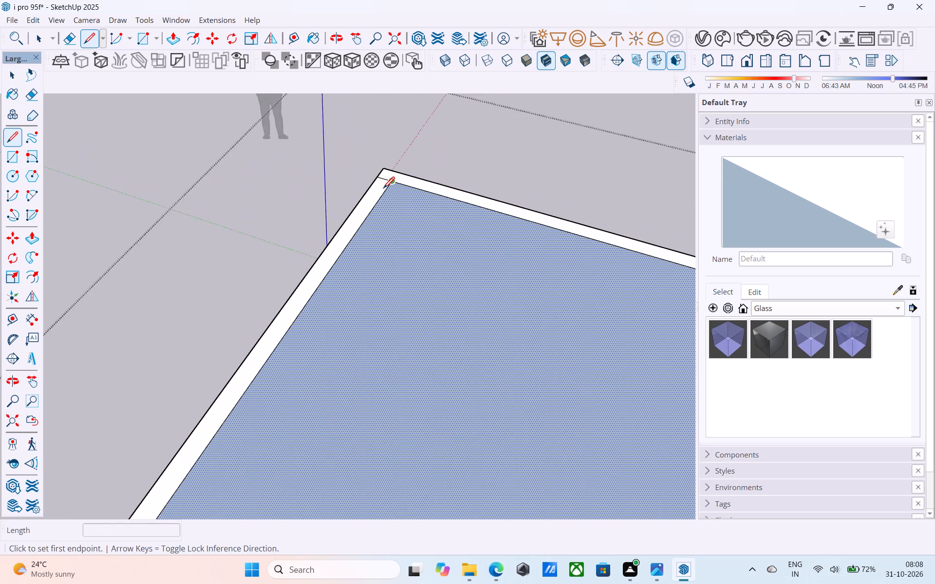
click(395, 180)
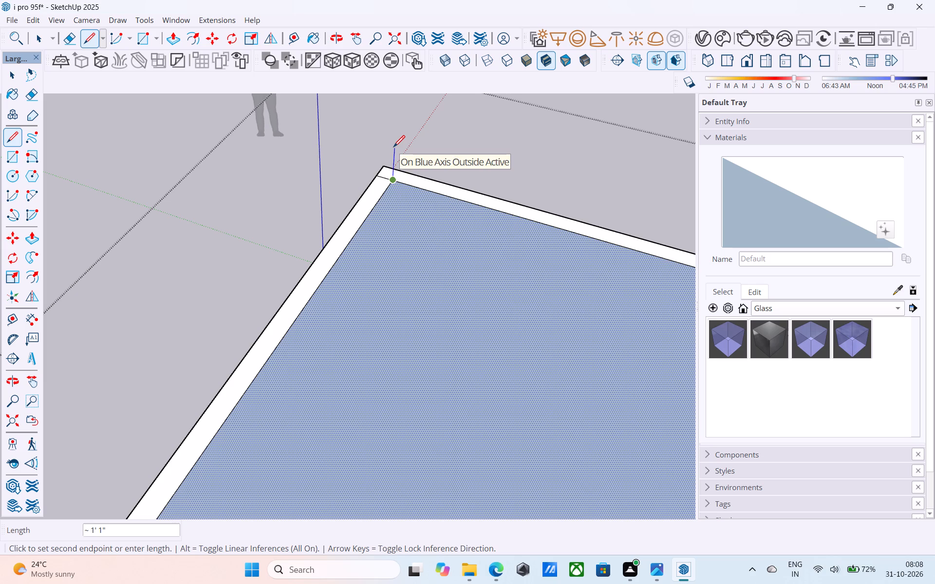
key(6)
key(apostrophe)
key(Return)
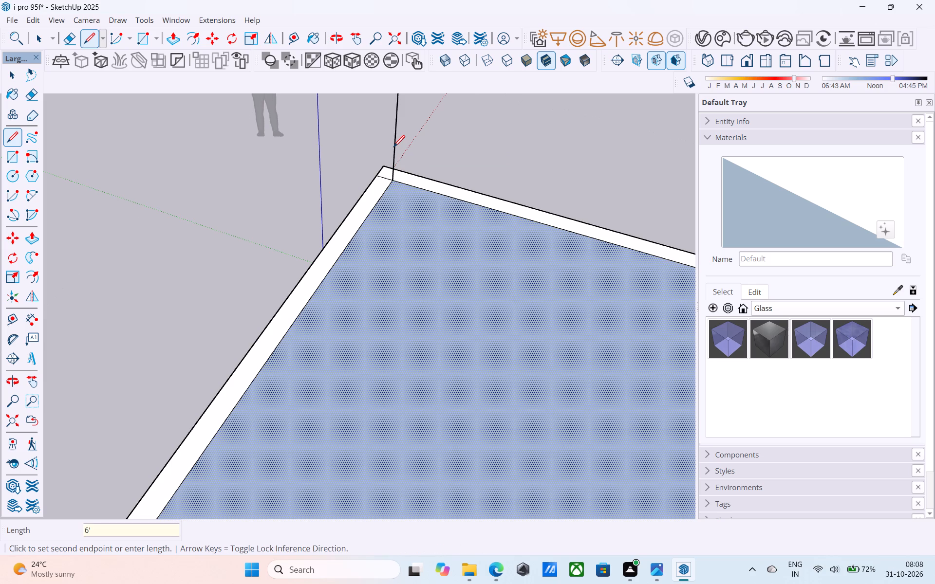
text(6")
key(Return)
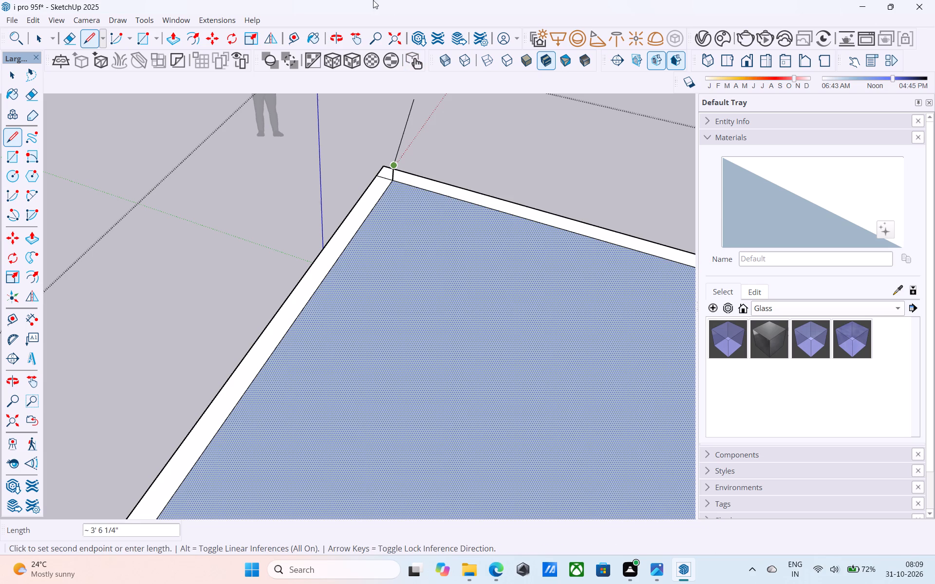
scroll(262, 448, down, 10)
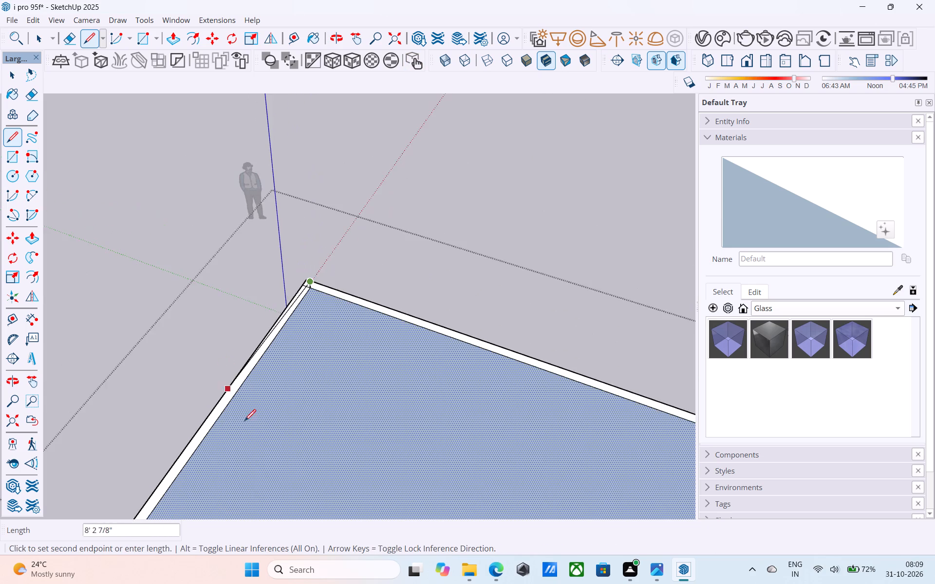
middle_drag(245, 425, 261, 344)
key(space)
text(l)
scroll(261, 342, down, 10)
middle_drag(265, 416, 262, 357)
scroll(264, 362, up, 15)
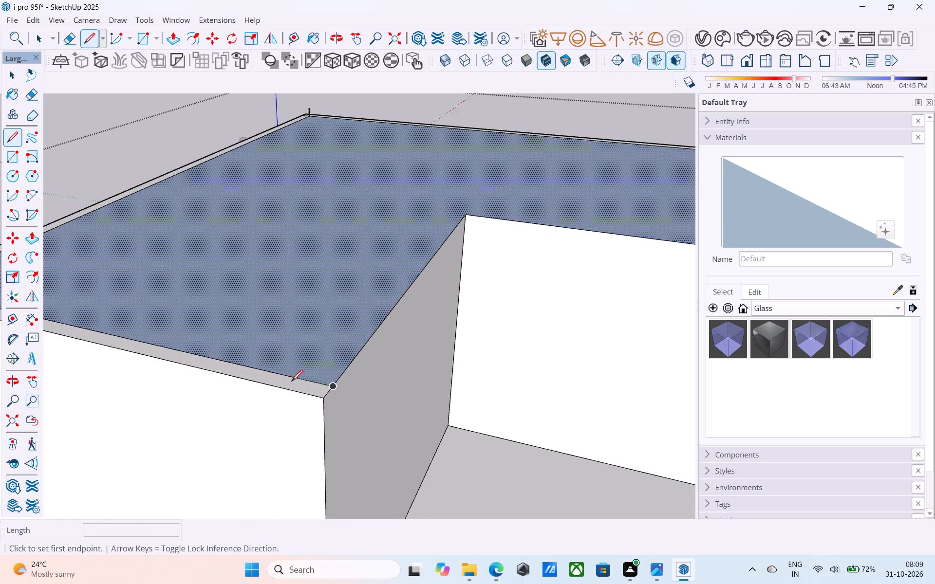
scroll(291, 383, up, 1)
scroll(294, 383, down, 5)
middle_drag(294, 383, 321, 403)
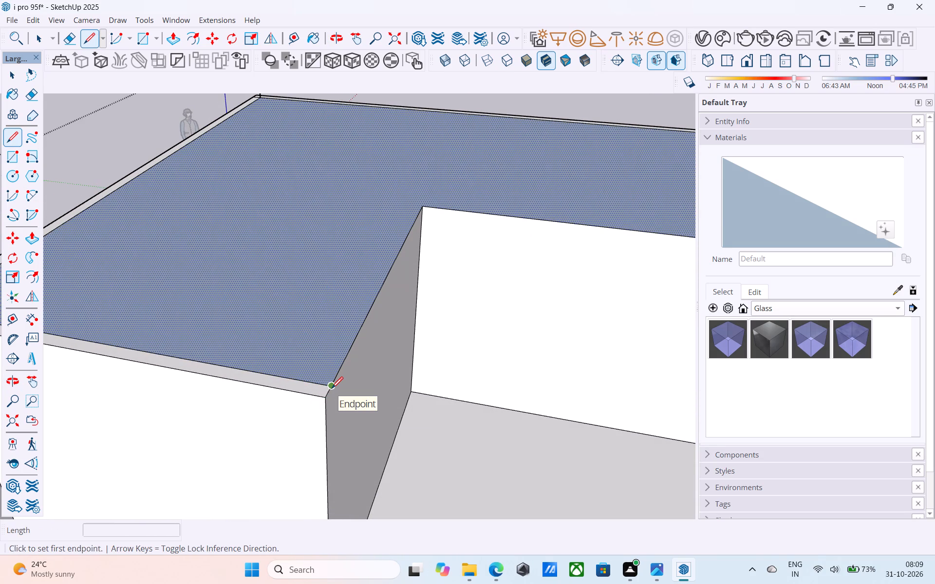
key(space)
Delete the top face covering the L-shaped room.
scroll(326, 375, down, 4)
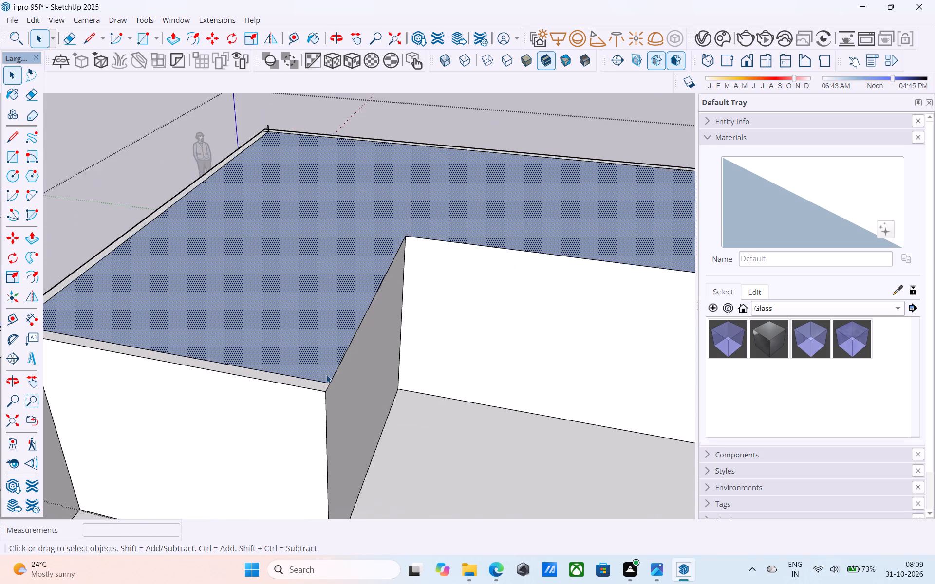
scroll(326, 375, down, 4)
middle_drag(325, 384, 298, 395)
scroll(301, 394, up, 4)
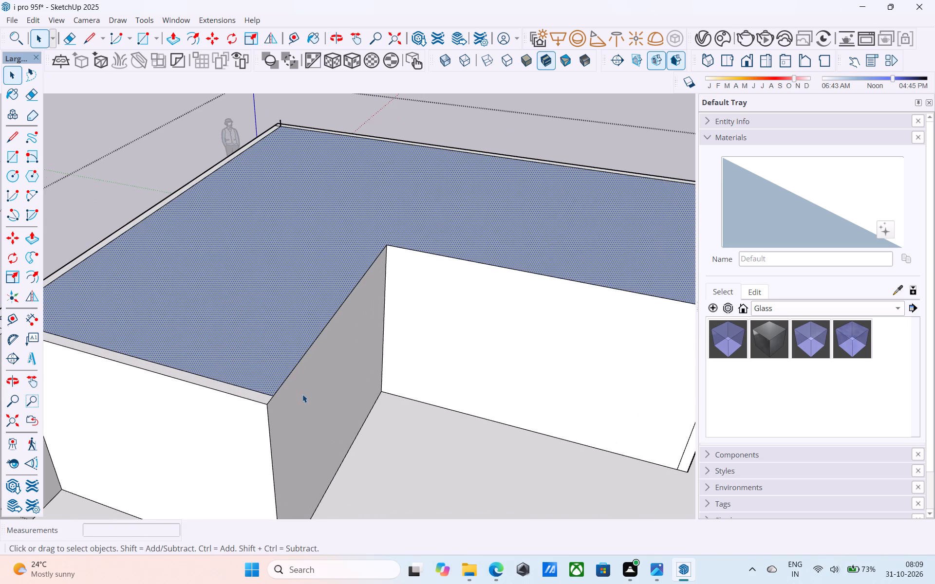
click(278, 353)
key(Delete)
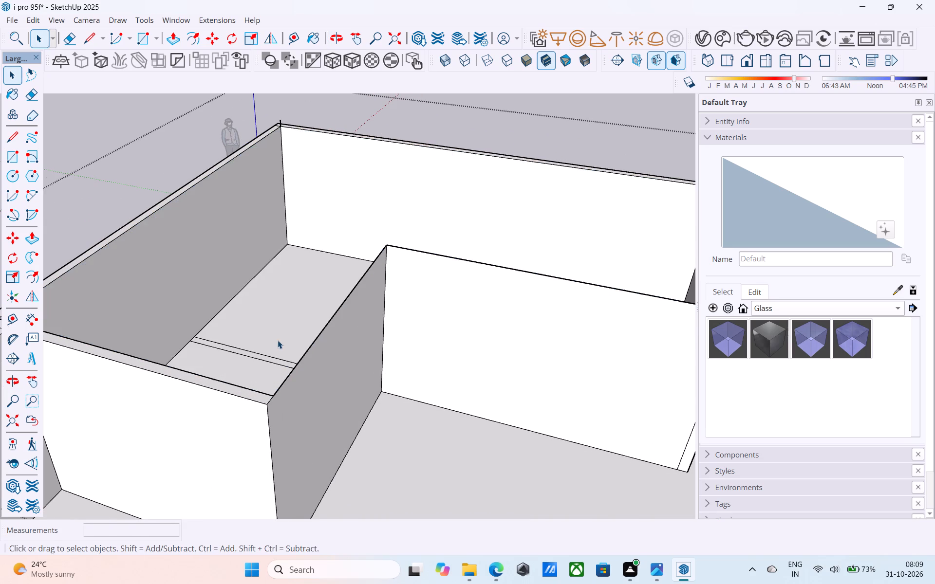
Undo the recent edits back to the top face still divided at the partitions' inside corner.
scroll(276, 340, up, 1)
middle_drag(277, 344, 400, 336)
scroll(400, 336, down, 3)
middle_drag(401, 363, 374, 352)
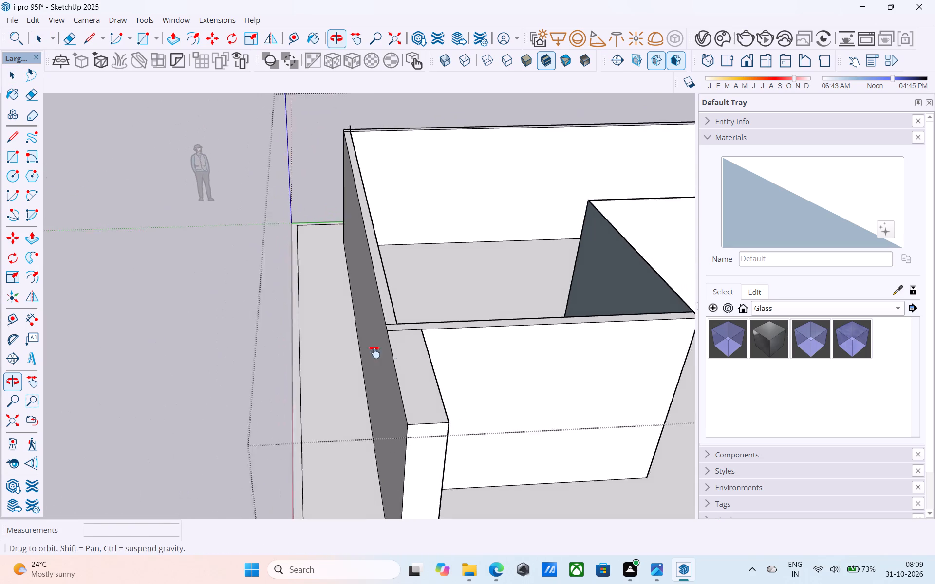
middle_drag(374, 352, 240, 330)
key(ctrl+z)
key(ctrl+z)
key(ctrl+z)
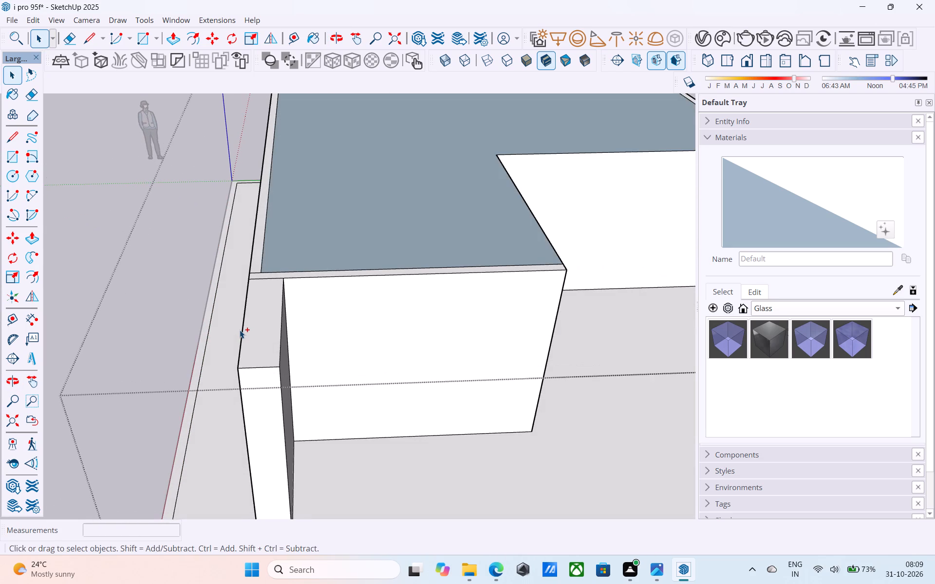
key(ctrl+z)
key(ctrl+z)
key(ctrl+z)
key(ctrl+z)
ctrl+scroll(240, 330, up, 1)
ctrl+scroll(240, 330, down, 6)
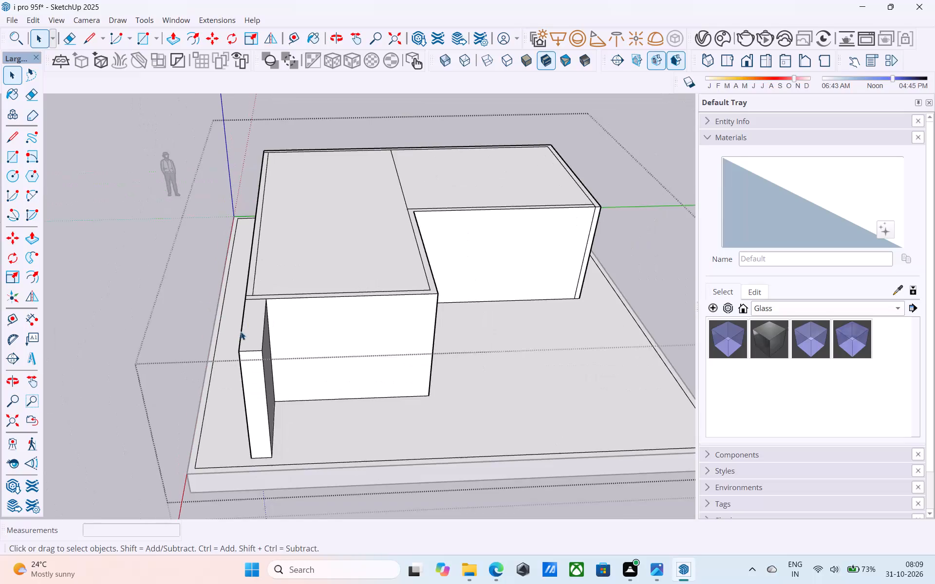
Erase only the line dividing the top face between the back wall and the partitions' inside corner.
scroll(250, 333, down, 2)
middle_drag(248, 336, 220, 376)
scroll(390, 220, up, 2)
key(e)
drag(390, 220, 367, 220)
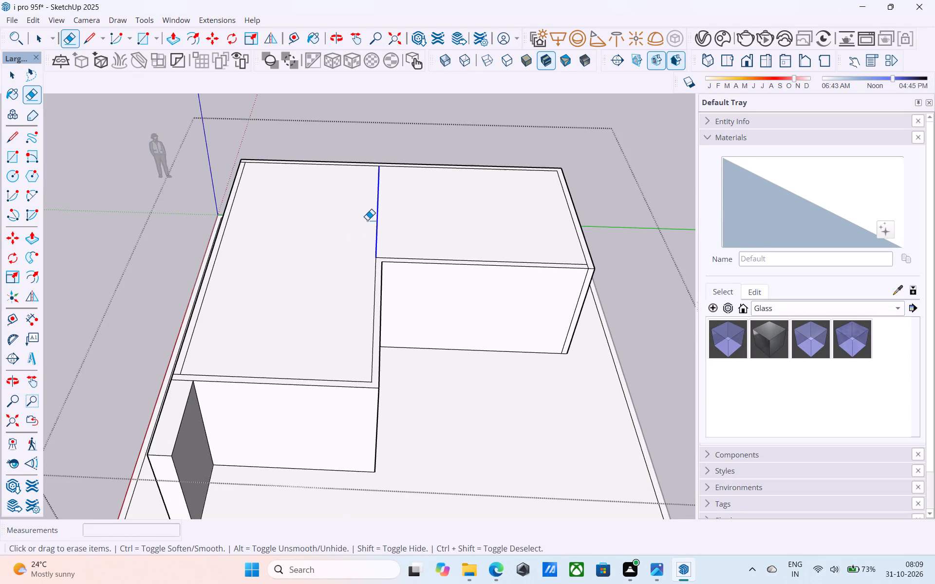
drag(367, 220, 364, 221)
Reverse the L-shaped top face over the room.
key(space)
click(343, 264)
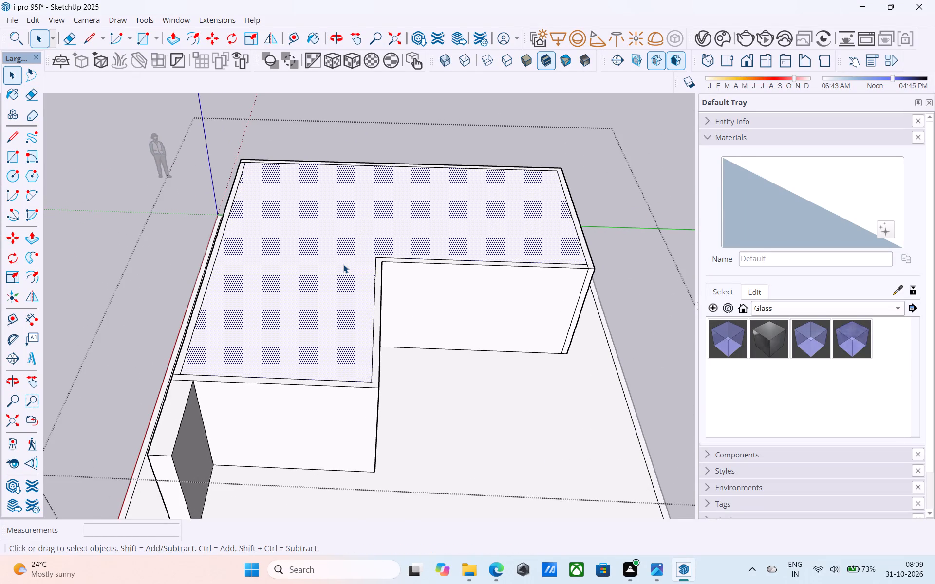
right_click(343, 264)
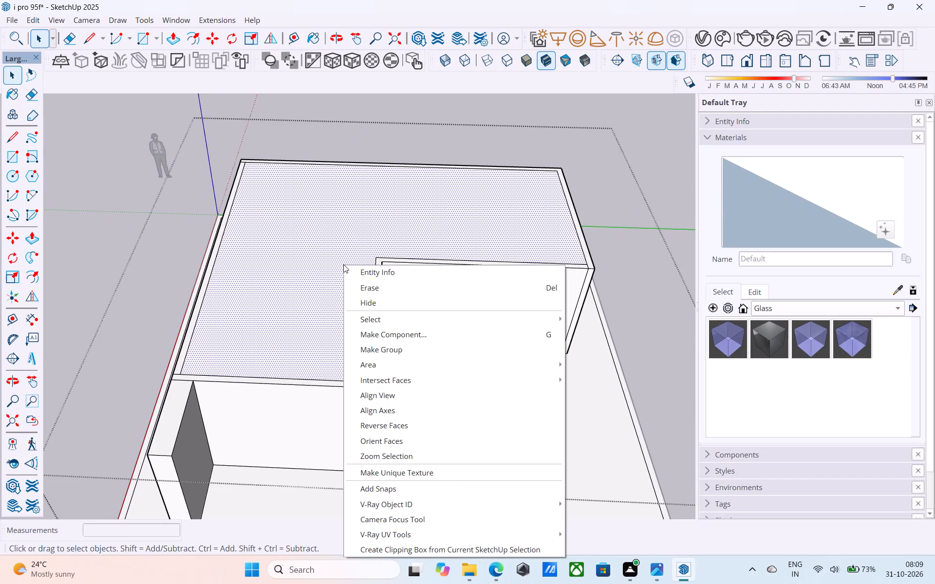
click(397, 425)
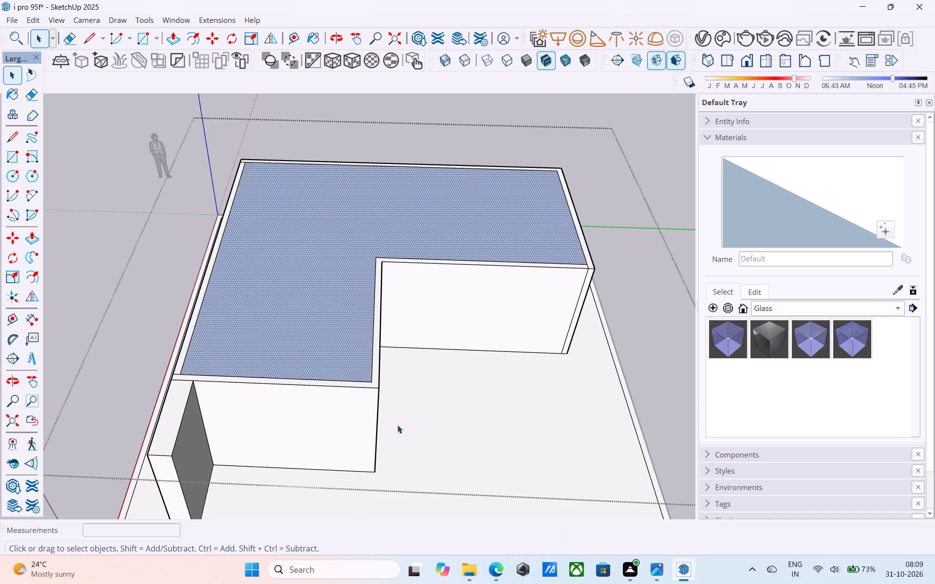
Draw a 6" vertical line up from the back-left inner corner of the L-shaped top face.
scroll(397, 424, down, 6)
middle_drag(397, 424, 394, 383)
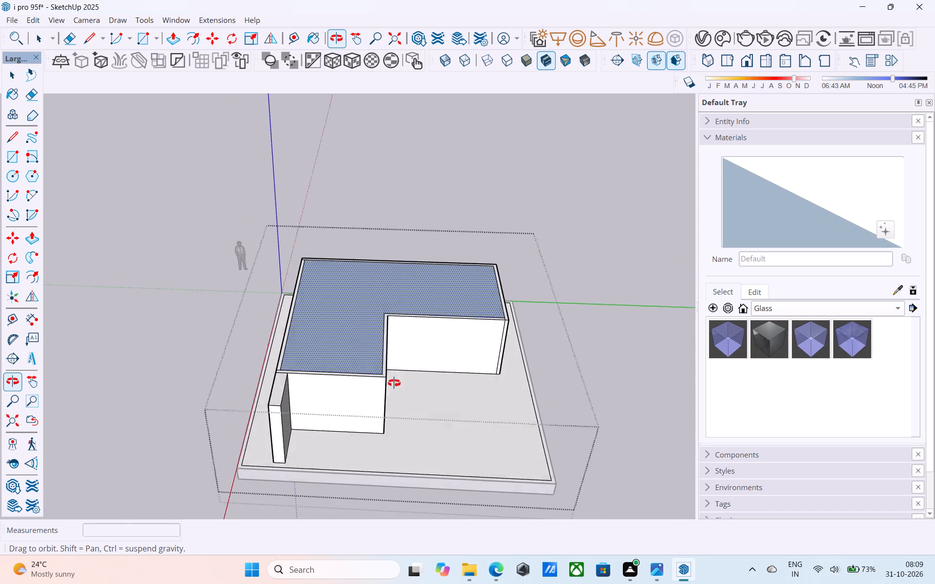
middle_drag(394, 383, 374, 465)
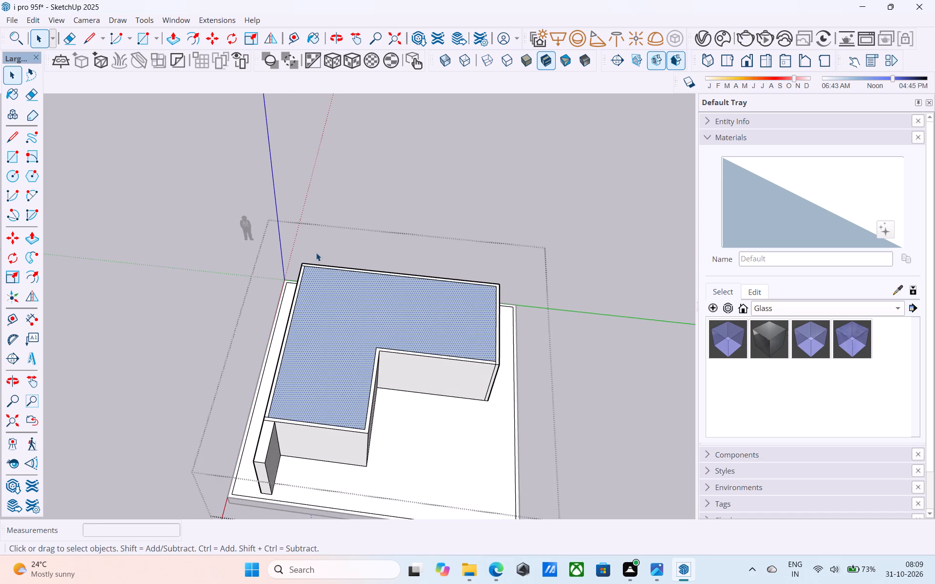
key(l)
scroll(316, 253, up, 13)
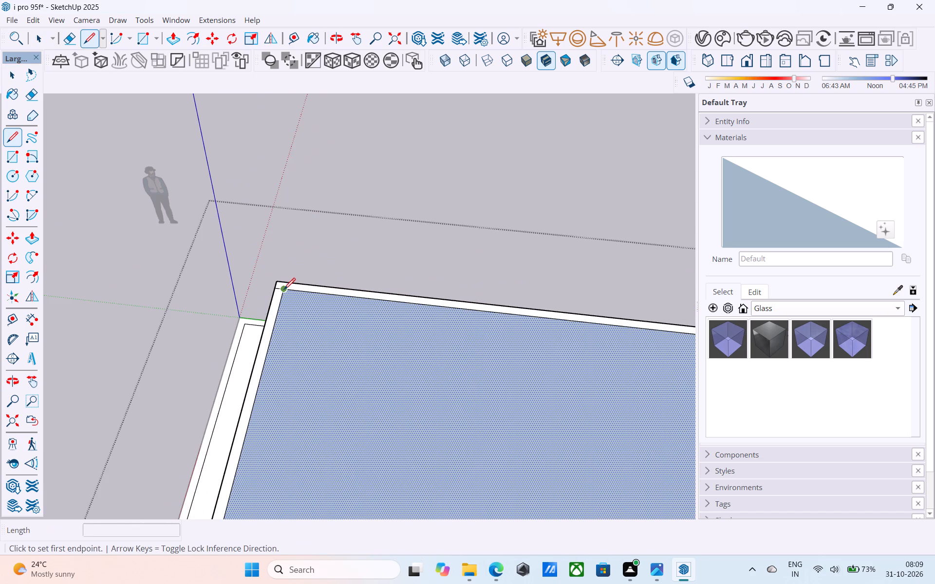
click(284, 291)
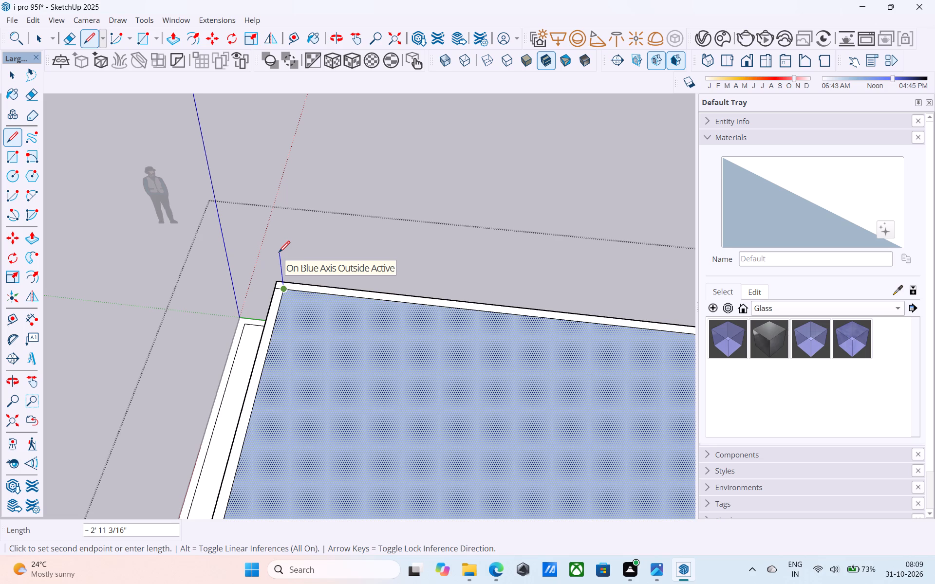
text(6")
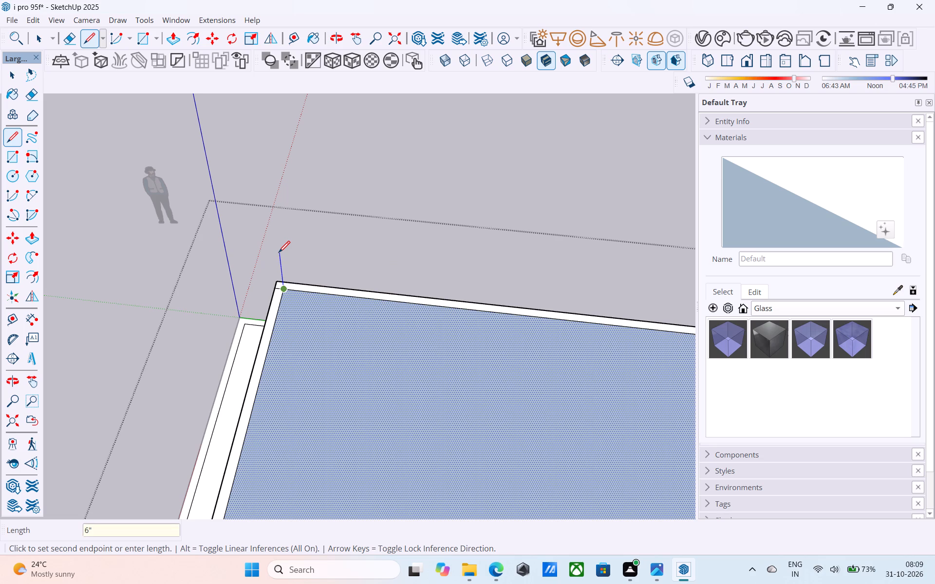
key(Return)
key(space)
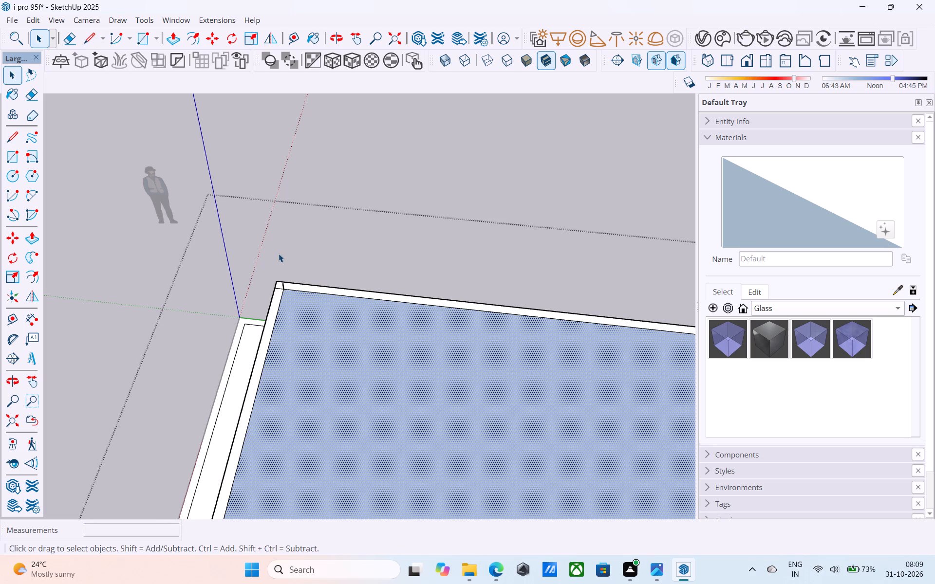
Draw a 6" vertical line up from the top face's outer corner at the free end of the front partition.
scroll(279, 254, down, 1)
middle_drag(278, 257, 265, 205)
scroll(265, 205, down, 9)
middle_drag(262, 375, 259, 353)
scroll(275, 382, up, 5)
key(l)
middle_drag(285, 390, 258, 374)
scroll(305, 399, up, 4)
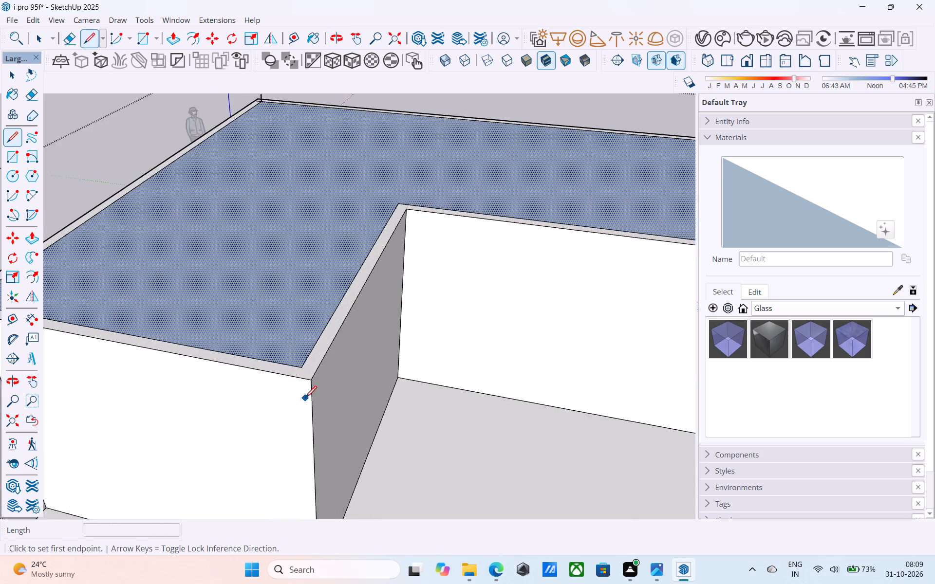
scroll(305, 399, up, 2)
click(304, 356)
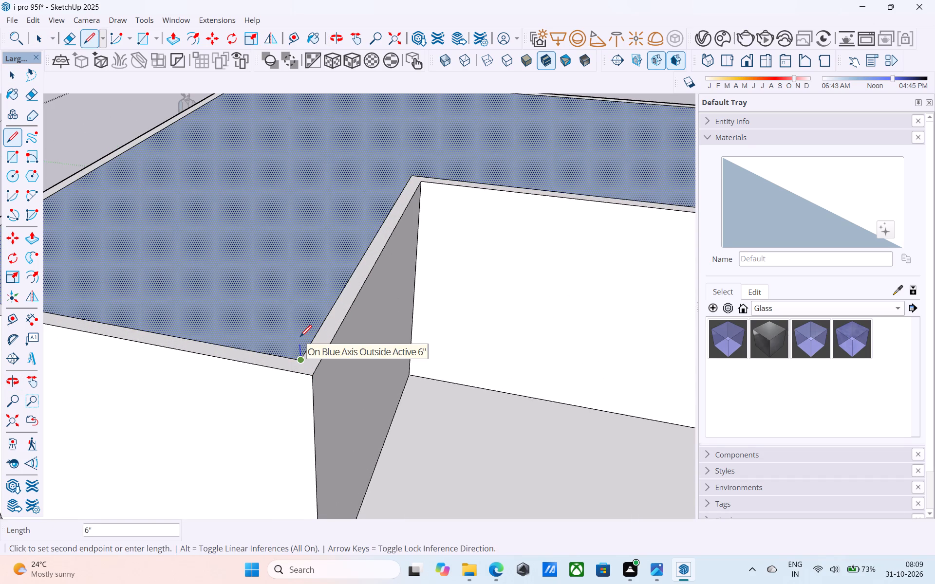
click(300, 338)
Draw a horizontal rectangle between the upper ends of the two 6" vertical lines, over the room's long arm.
scroll(325, 390, down, 7)
middle_drag(333, 393, 353, 387)
key(r)
scroll(264, 154, up, 10)
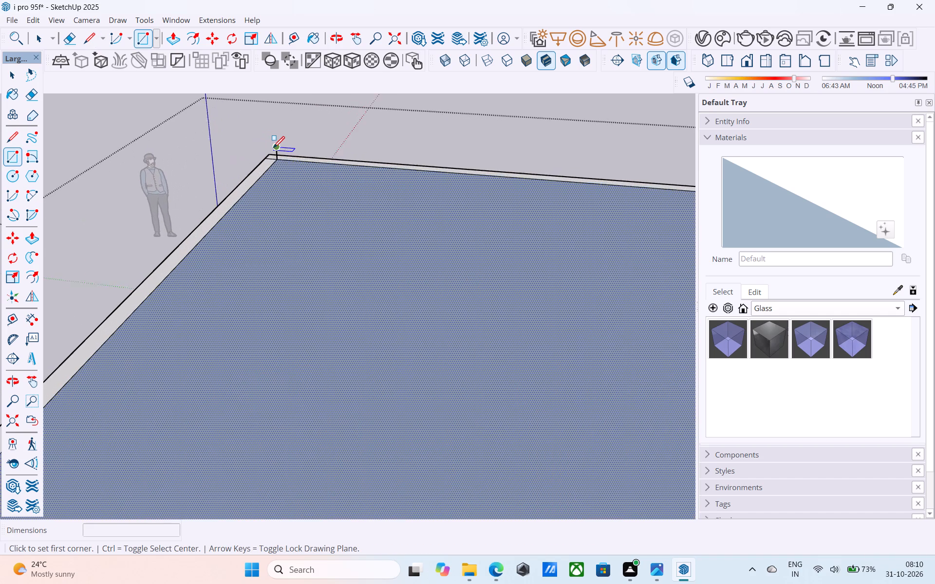
click(276, 147)
scroll(276, 147, down, 10)
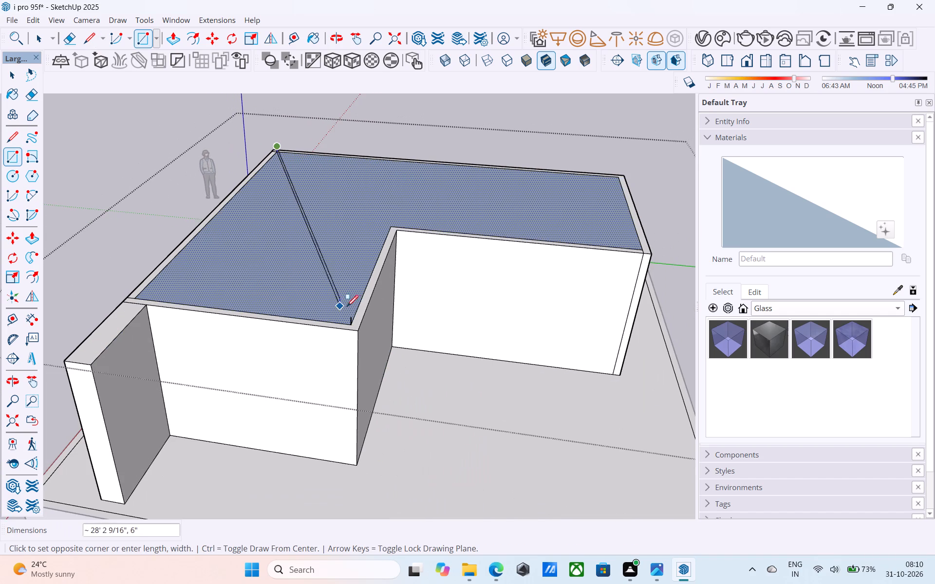
click(354, 315)
Join the raised rectangle to the top face with a 6" vertical line at the front corner beside the projecting wall.
middle_drag(171, 271, 350, 223)
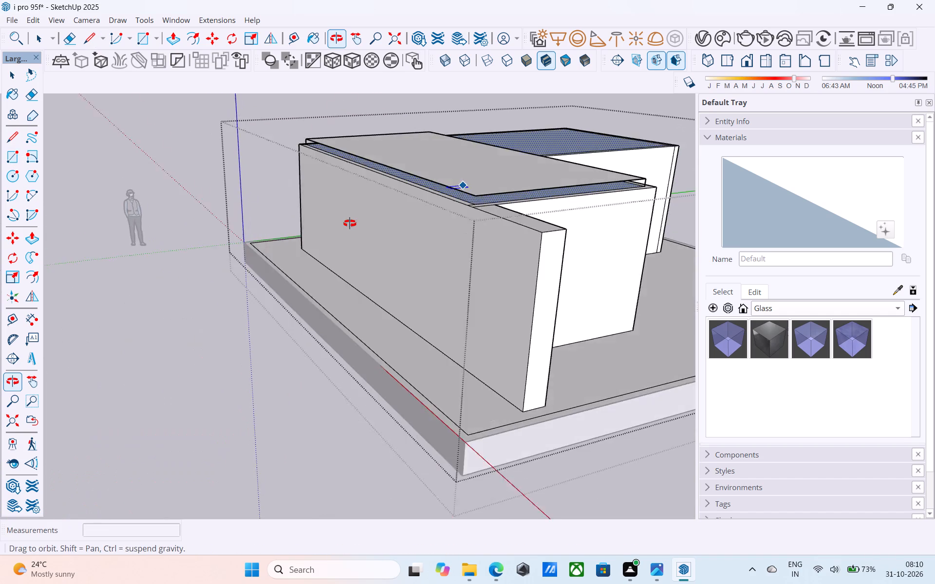
middle_drag(350, 223, 351, 251)
scroll(613, 230, up, 4)
shift+middle_drag(569, 290, 549, 273)
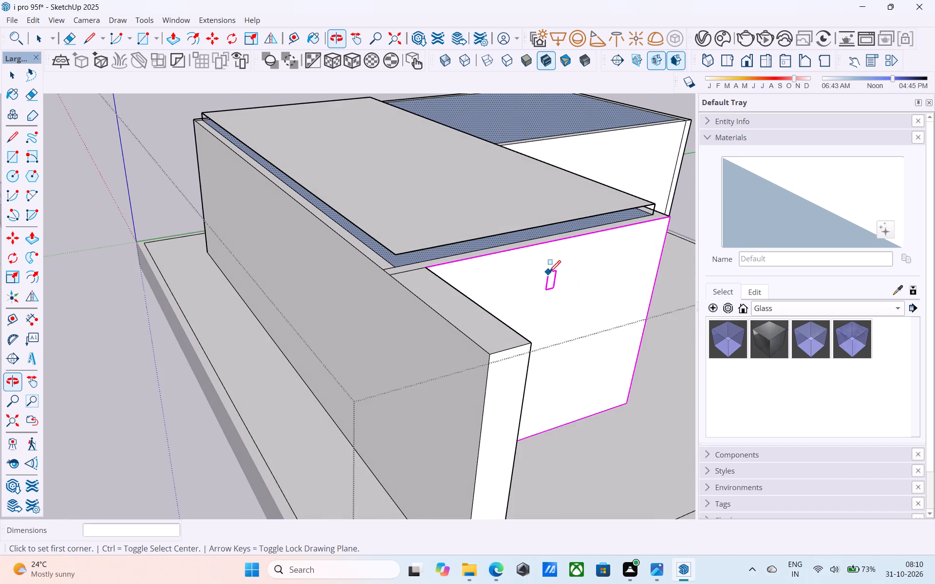
key(l)
scroll(356, 234, up, 10)
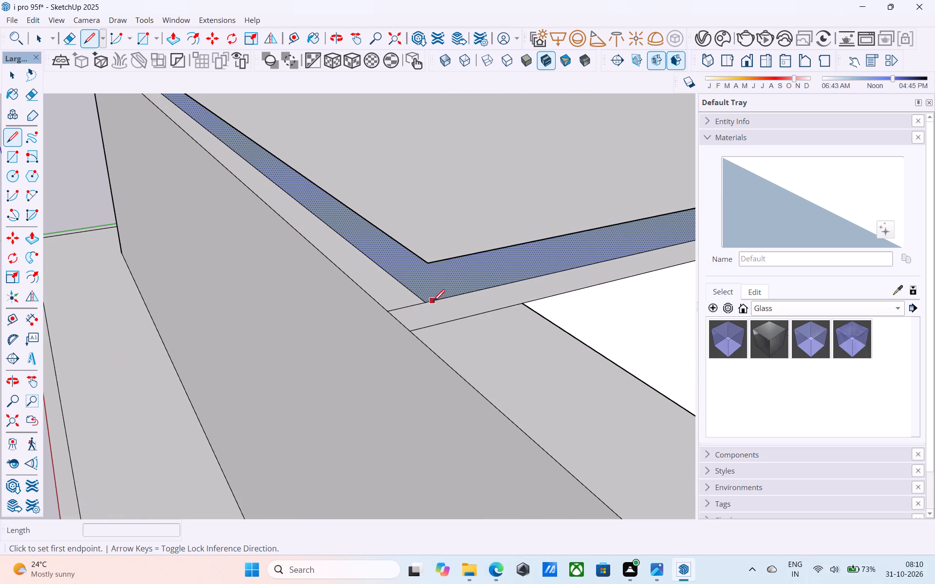
click(426, 304)
click(432, 265)
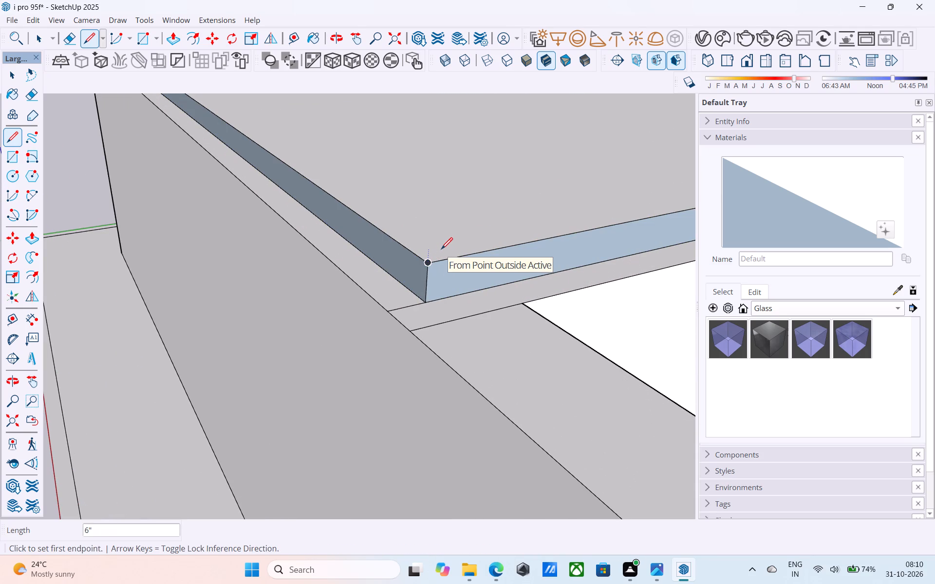
scroll(444, 256, down, 4)
key(space)
Draw a 6" vertical line from the raised rectangle's remaining corner down to the top face's edge at the back wall.
scroll(445, 257, down, 5)
middle_drag(445, 257, 357, 292)
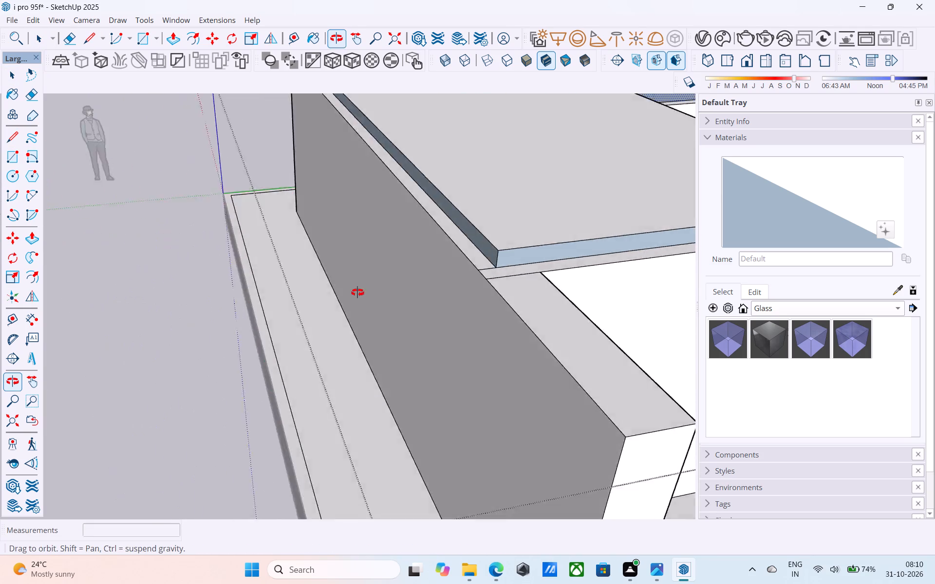
middle_drag(357, 292, 323, 299)
scroll(316, 296, down, 11)
middle_drag(388, 276, 119, 230)
scroll(446, 160, up, 3)
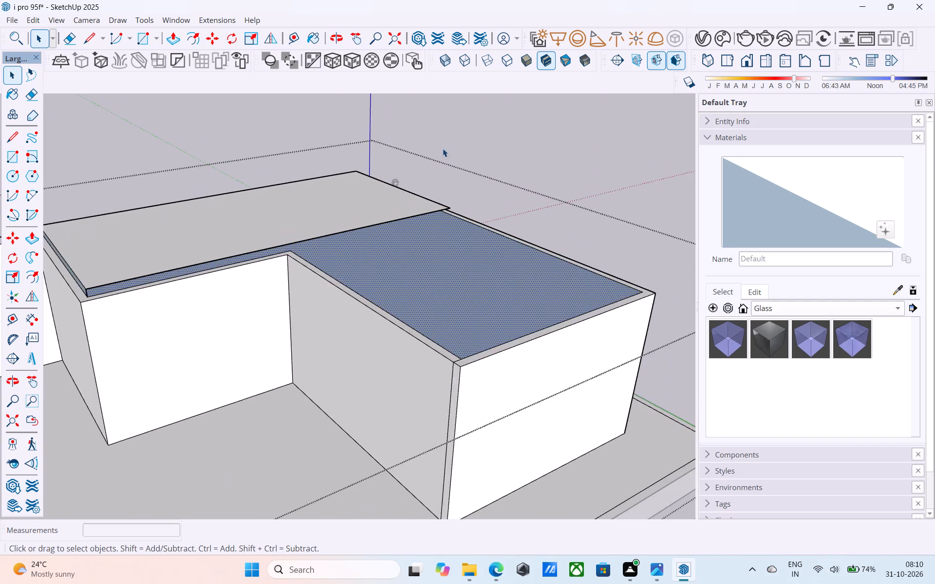
scroll(443, 148, up, 7)
key(l)
scroll(426, 200, up, 7)
click(483, 223)
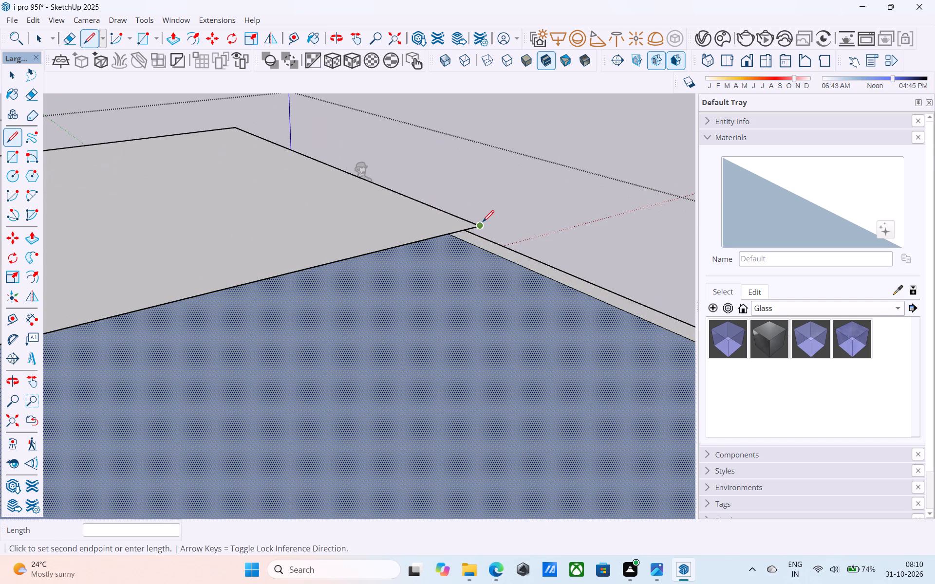
click(481, 248)
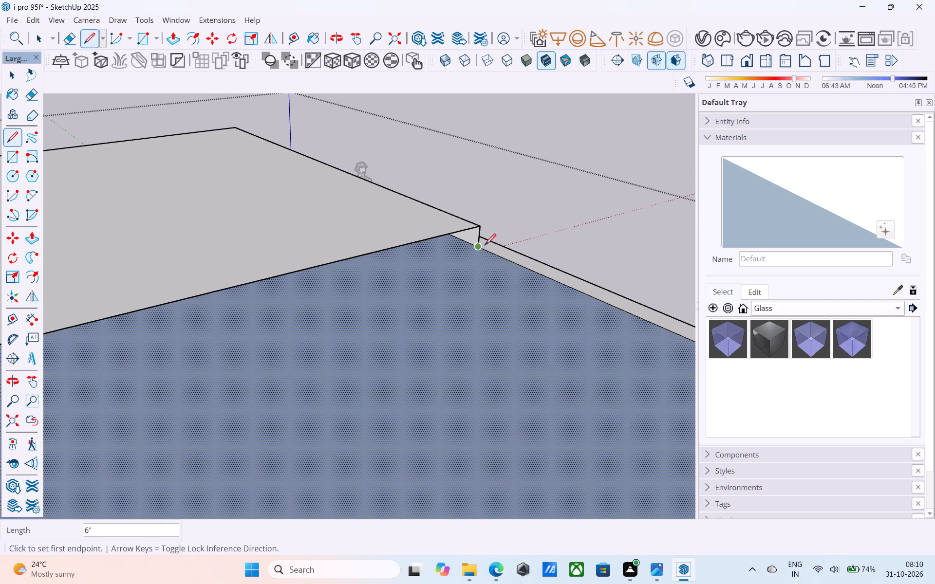
Close the raised slab's inner side with a 27' 3" line along its base from the back wall to the front partition.
click(477, 249)
scroll(580, 185, down, 7)
scroll(157, 318, down, 5)
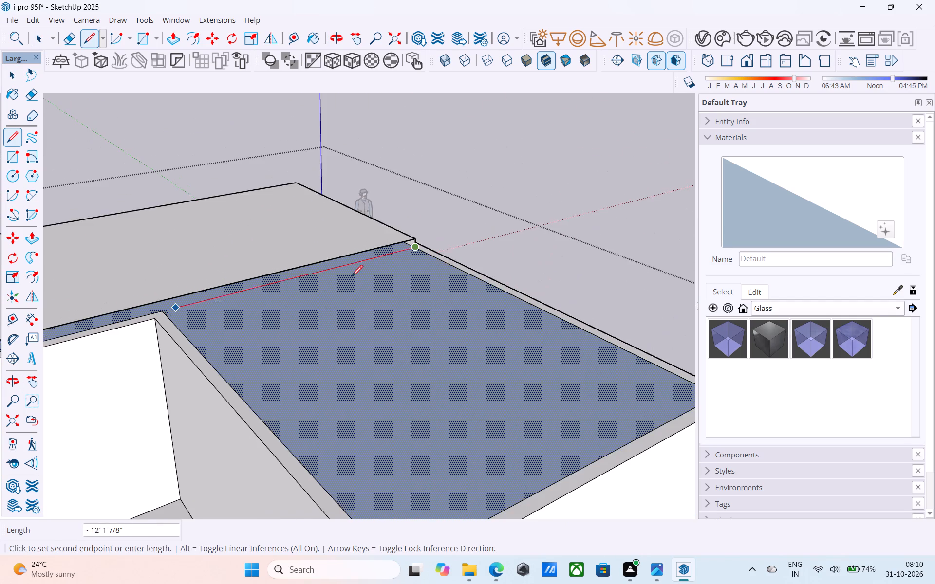
scroll(523, 241, down, 5)
scroll(63, 347, up, 9)
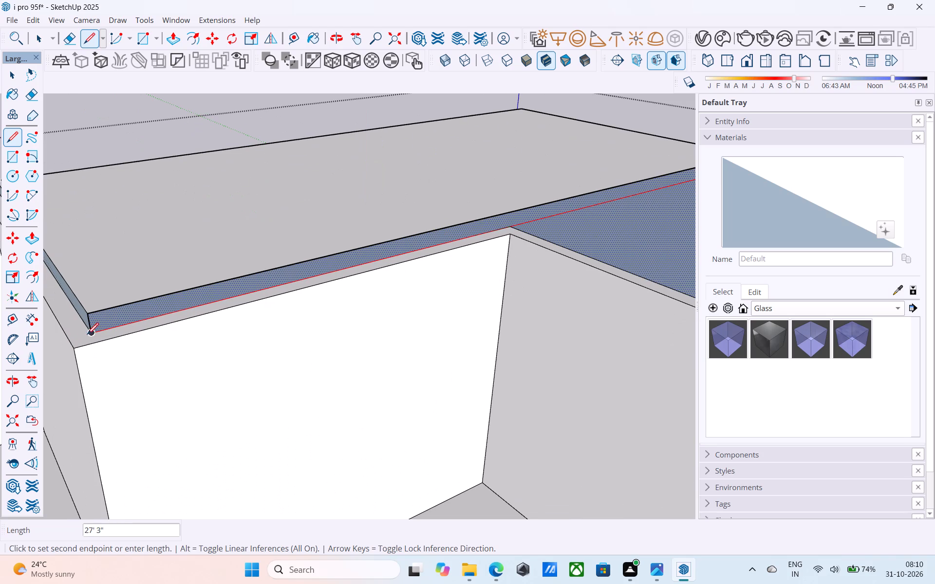
click(92, 333)
Reverse the raised slab's two side faces along the long side wall and the front partition.
scroll(159, 308, down, 6)
middle_drag(180, 311, 374, 299)
scroll(489, 269, down, 6)
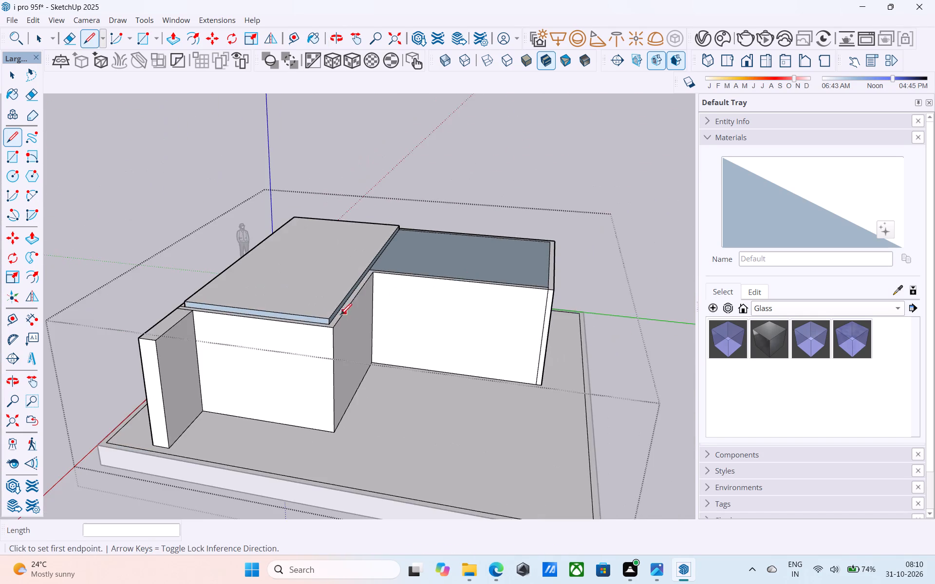
scroll(339, 316, up, 9)
key(space)
middle_drag(304, 319, 512, 285)
scroll(482, 298, down, 5)
middle_drag(294, 328, 354, 311)
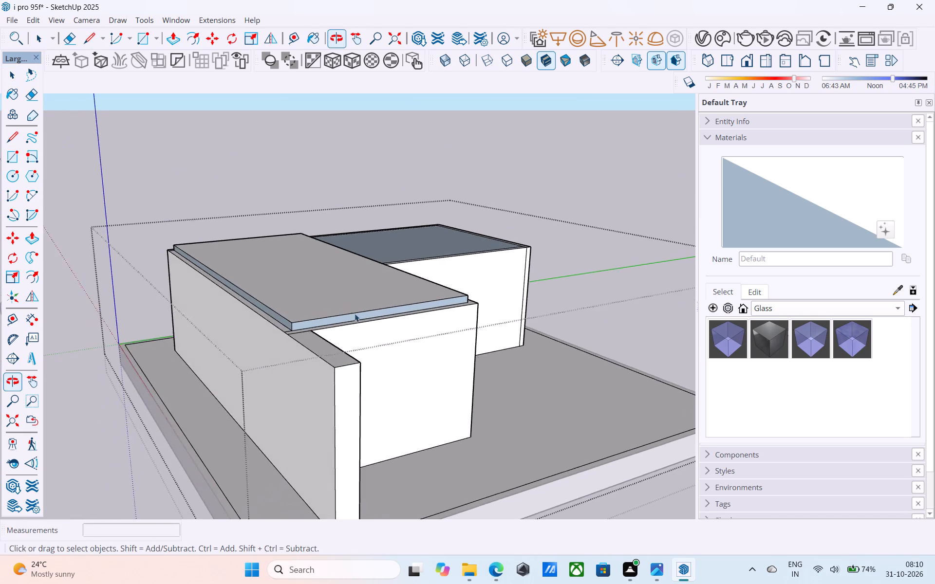
scroll(324, 328, up, 18)
click(259, 319)
right_click(259, 319)
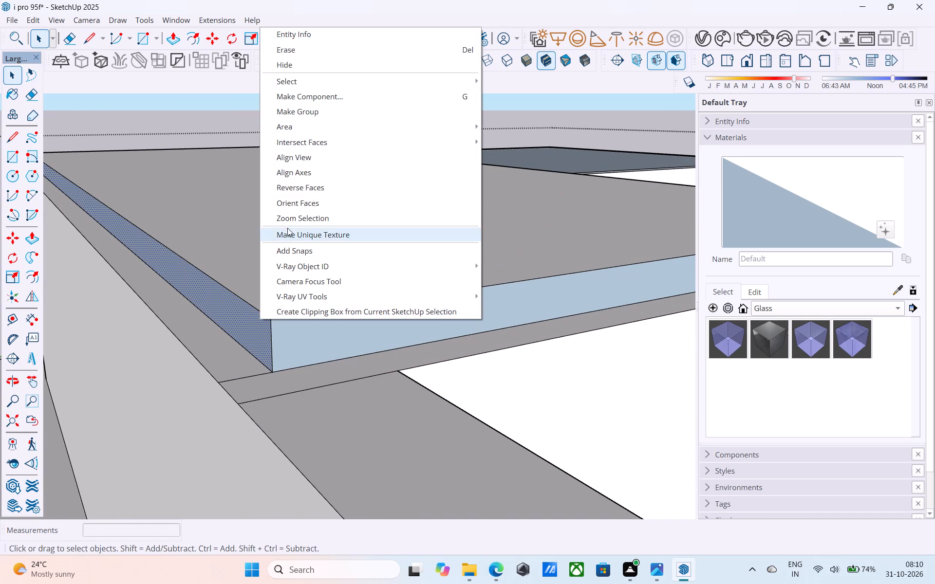
click(304, 186)
click(300, 349)
right_click(300, 349)
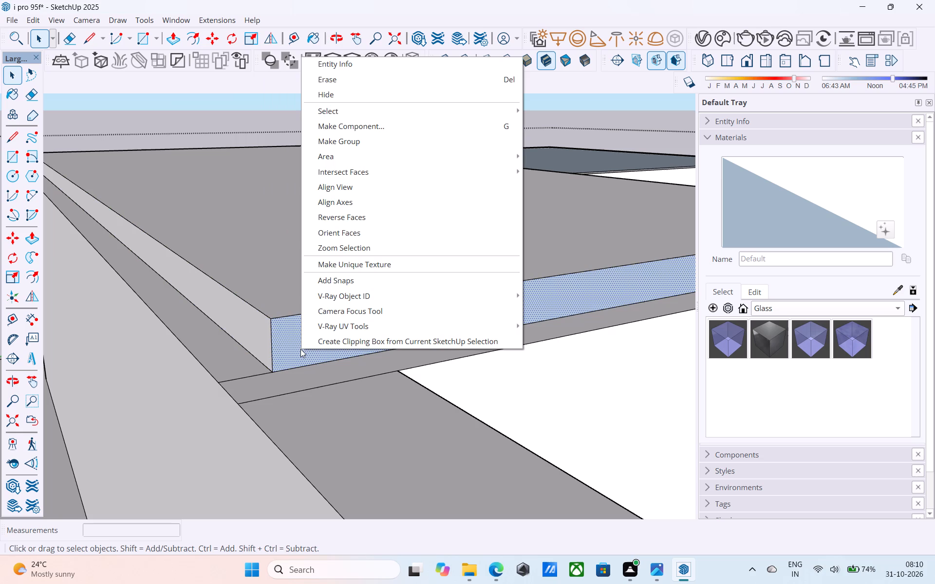
click(344, 212)
Reverse the raised slab's other two side faces, beside the lower roof area and along the back wall.
scroll(345, 347, down, 16)
middle_drag(345, 353, 327, 343)
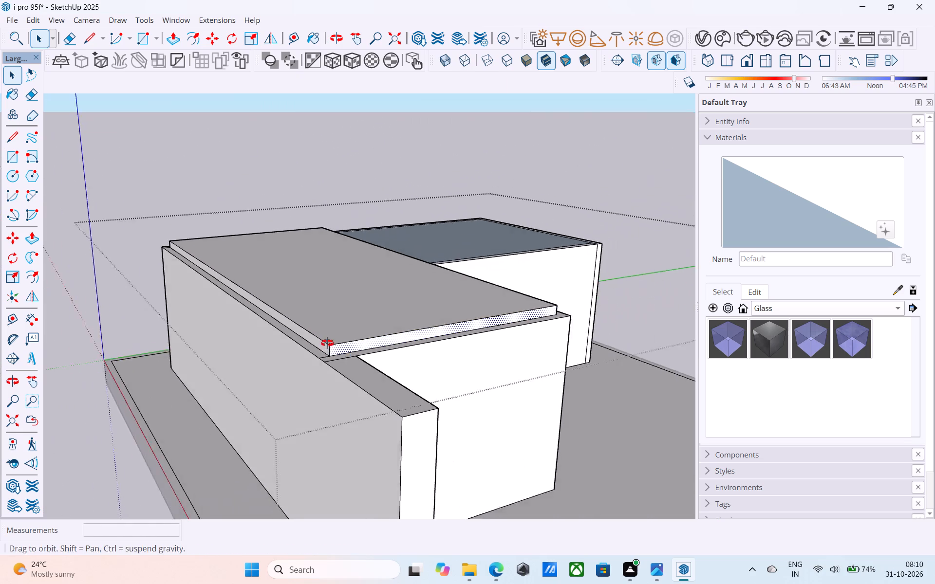
middle_drag(327, 343, 141, 350)
middle_drag(379, 340, 127, 343)
middle_drag(285, 321, 207, 321)
scroll(207, 321, down, 8)
middle_drag(310, 326, 87, 331)
scroll(184, 347, up, 20)
click(345, 311)
right_click(345, 310)
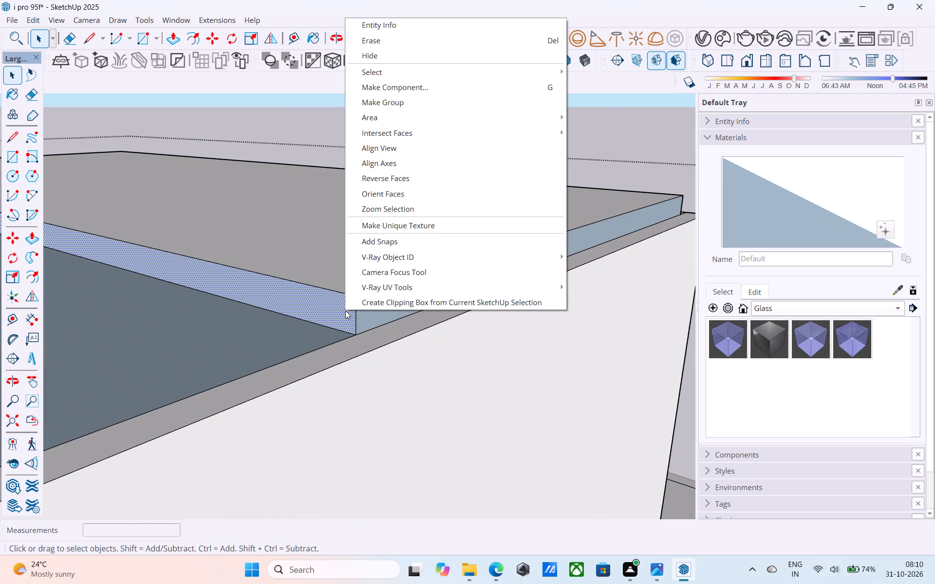
click(405, 174)
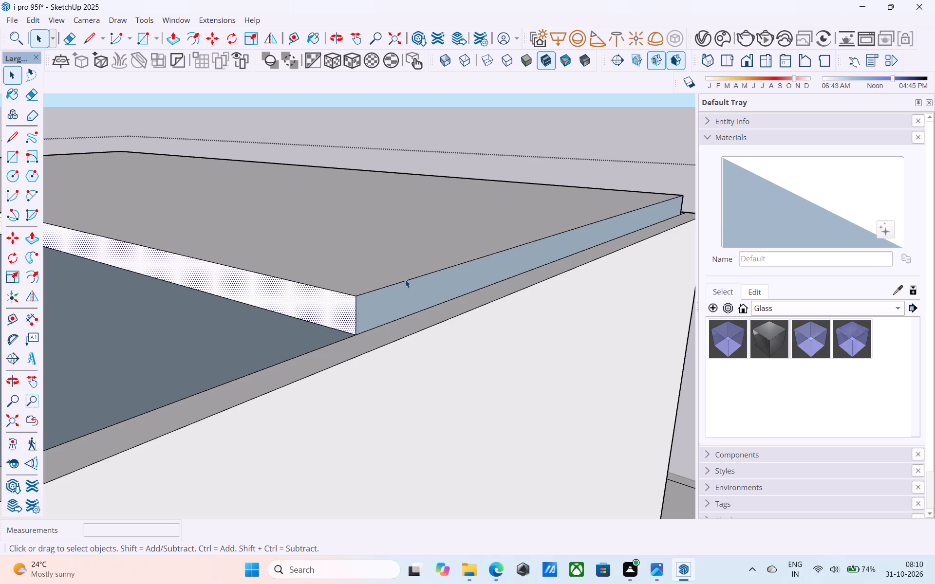
click(407, 288)
right_click(407, 288)
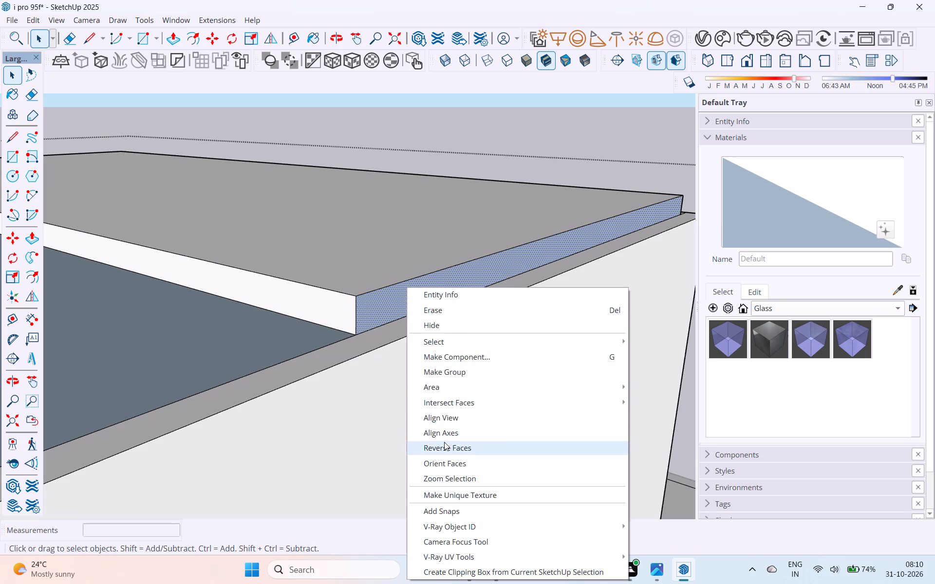
click(444, 443)
Push/Pull the raised slab's front face outward 6" over the partition and another 6' to the end of the projecting wall.
scroll(448, 419, down, 20)
scroll(448, 419, down, 7)
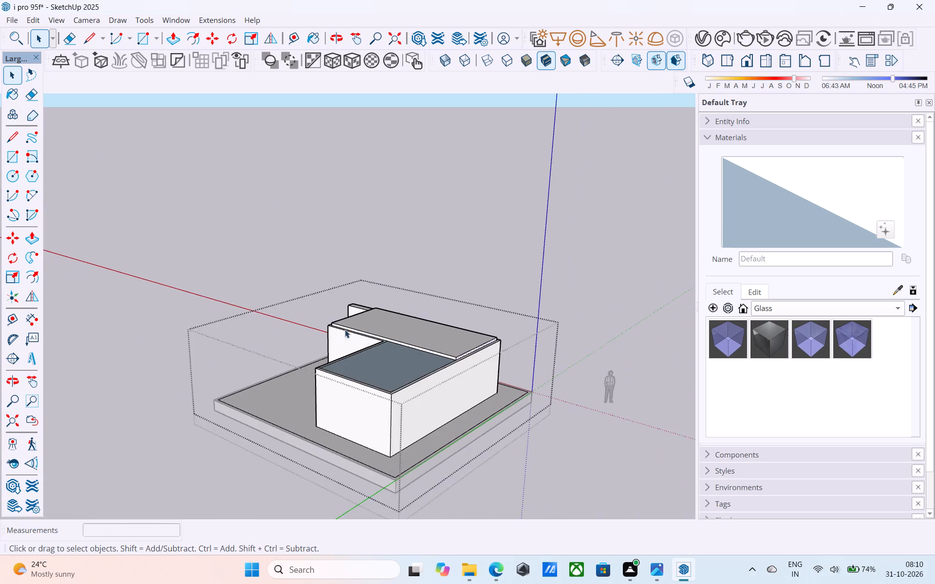
middle_drag(325, 320, 735, 278)
middle_drag(314, 354, 411, 355)
scroll(349, 347, up, 11)
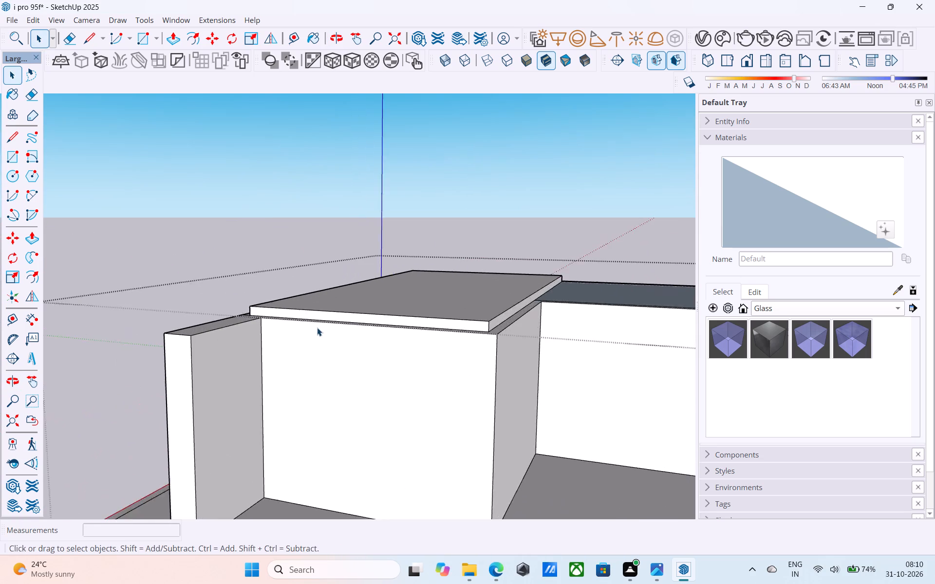
scroll(317, 328, up, 6)
click(315, 312)
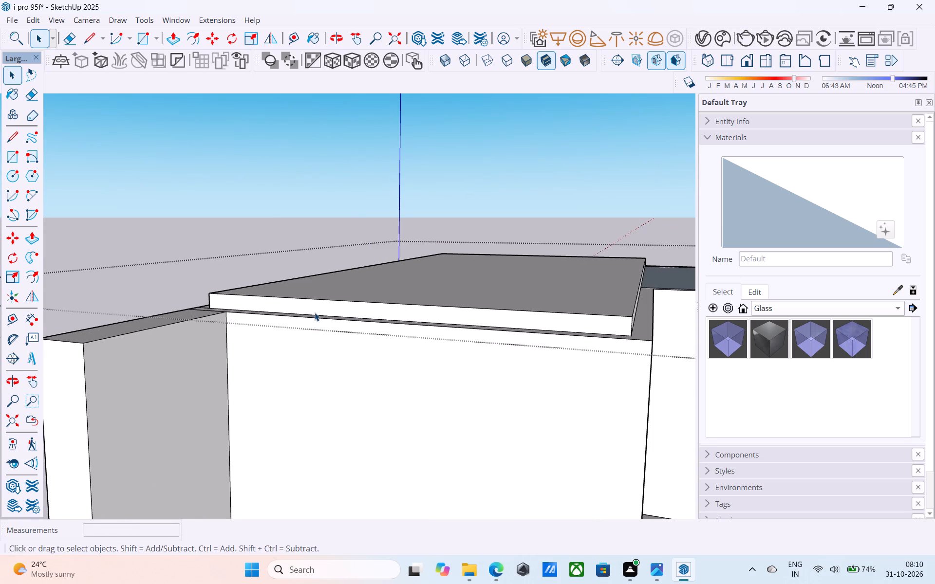
key(p)
click(315, 312)
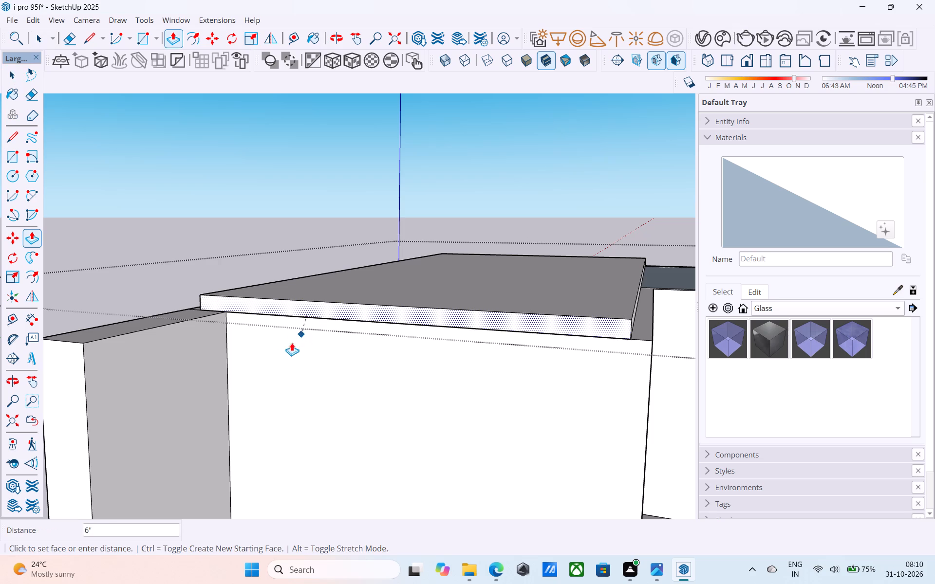
click(270, 355)
click(315, 313)
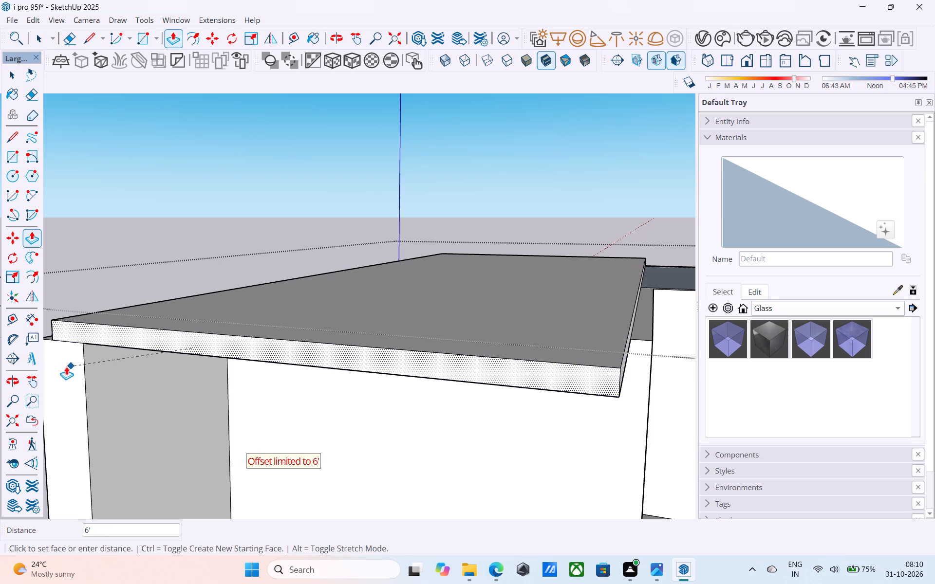
click(66, 366)
scroll(175, 338, down, 15)
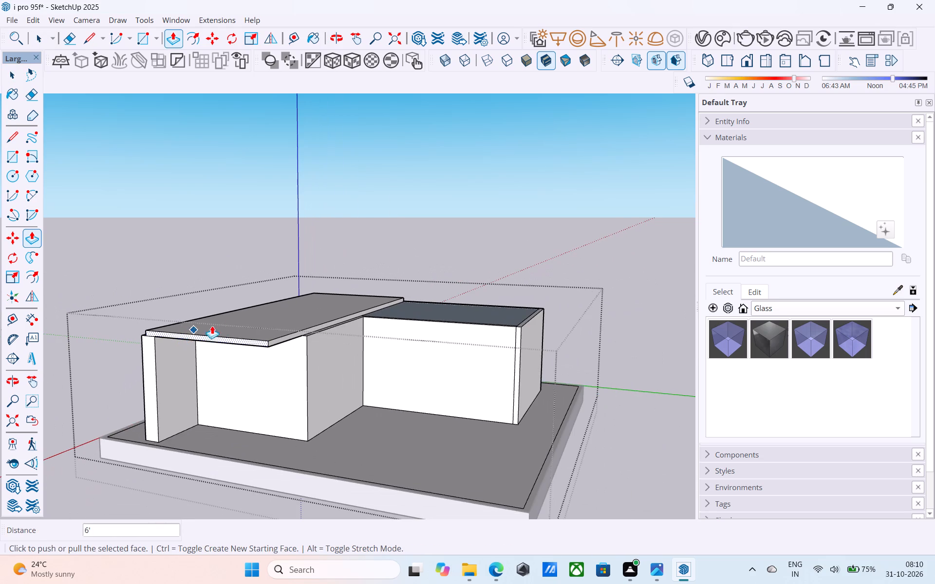
middle_drag(299, 310, 280, 287)
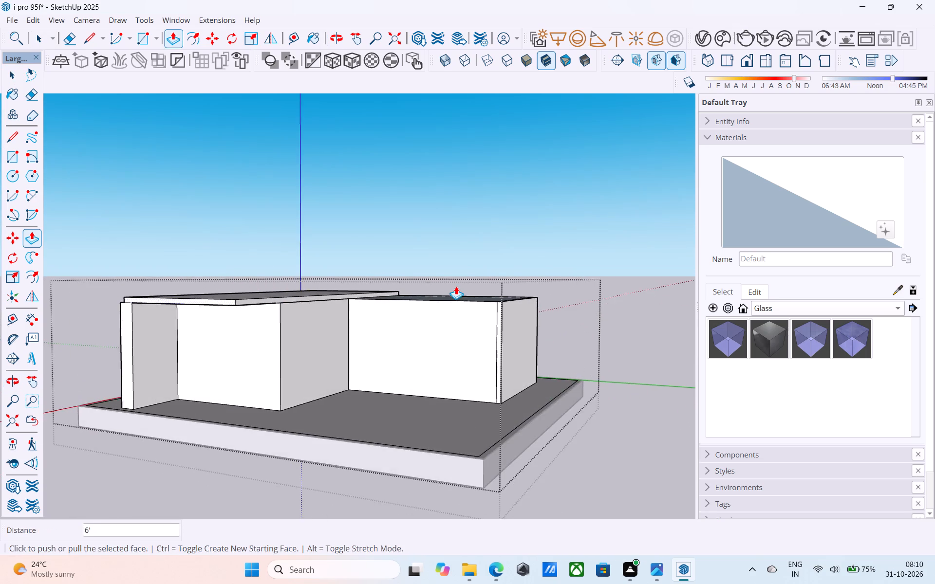
Push/Pull the roof slab's inner side face outward 6", across the lower roof area, and another 6" over the far side wall.
scroll(456, 286, down, 6)
middle_drag(442, 291, 299, 358)
scroll(272, 344, up, 6)
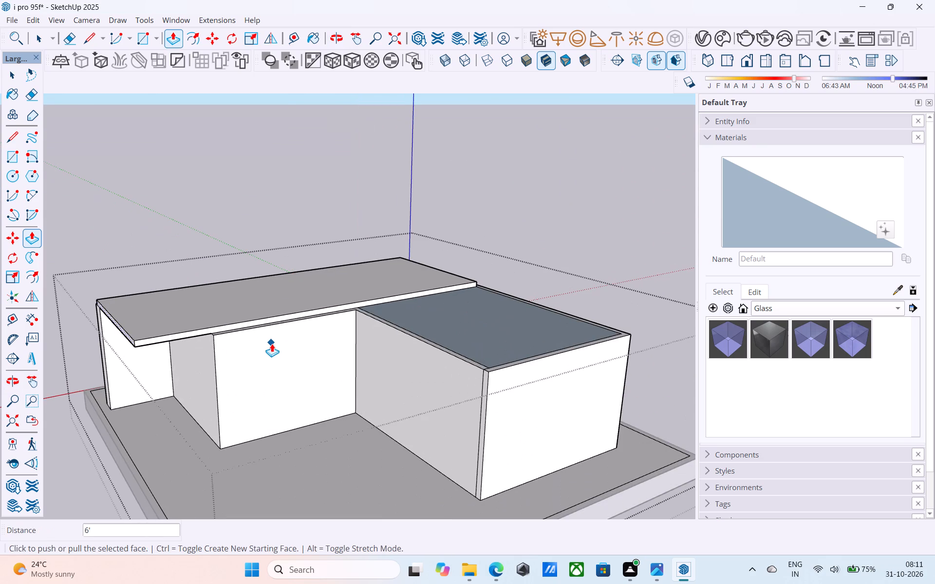
key(space)
scroll(275, 326, up, 5)
double_click(279, 317)
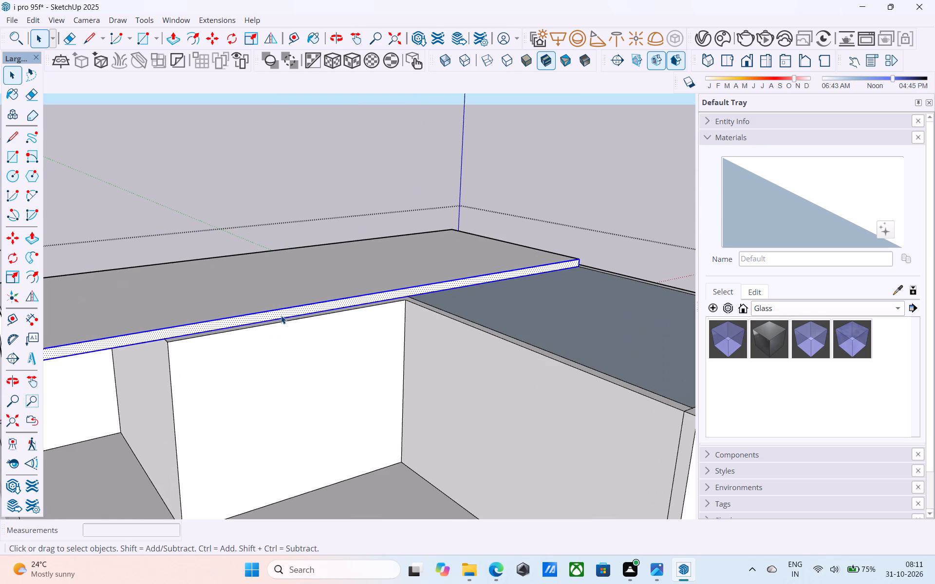
click(281, 315)
key(p)
click(281, 315)
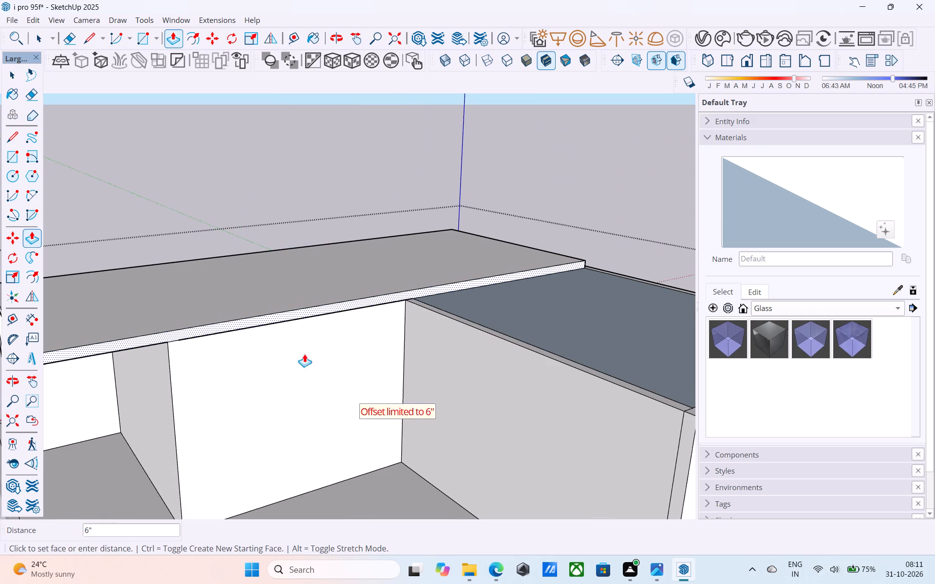
click(312, 380)
click(323, 314)
scroll(333, 325, down, 8)
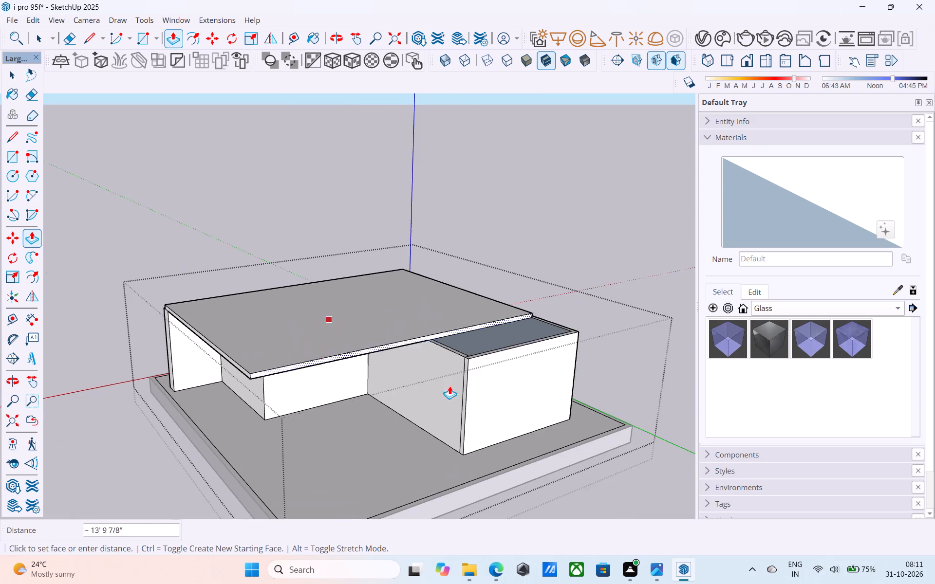
click(492, 404)
click(512, 349)
click(533, 393)
Push/Pull the roof slab's back face outward 6" so it sits flush with the back wall's outer face.
scroll(533, 393, down, 5)
middle_drag(533, 393, 241, 390)
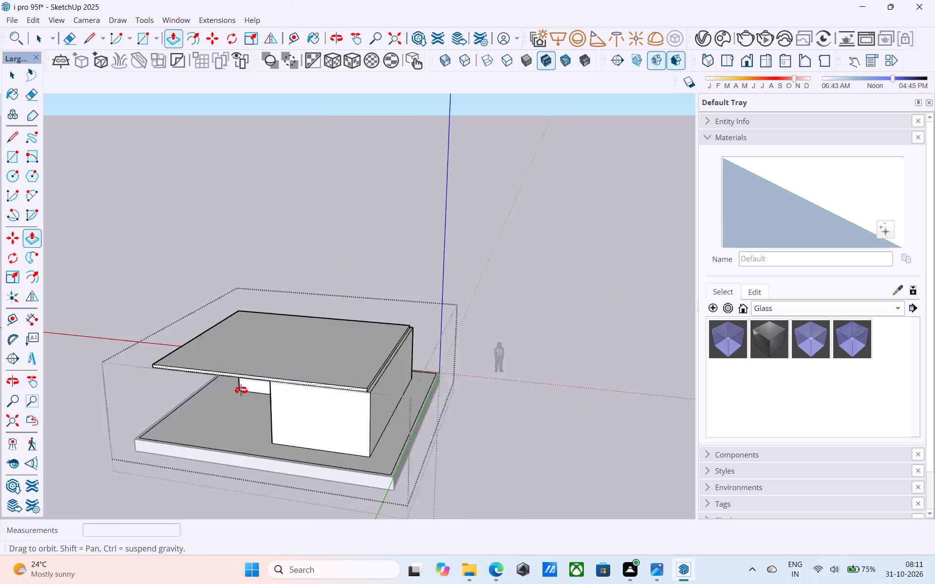
middle_drag(241, 390, 133, 389)
scroll(374, 274, up, 4)
scroll(202, 328, up, 5)
shift+middle_drag(202, 328, 352, 294)
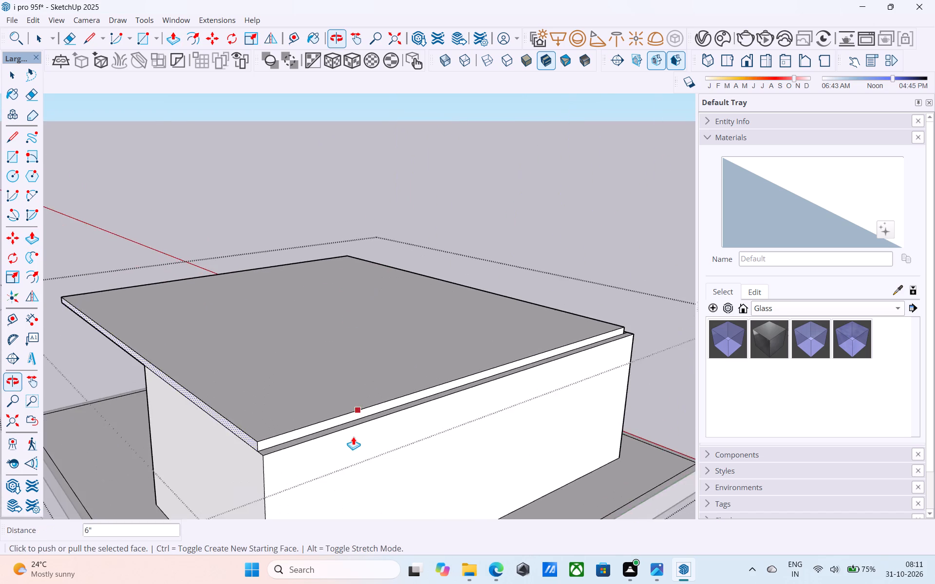
scroll(352, 439, up, 8)
key(space)
click(285, 437)
key(p)
click(285, 437)
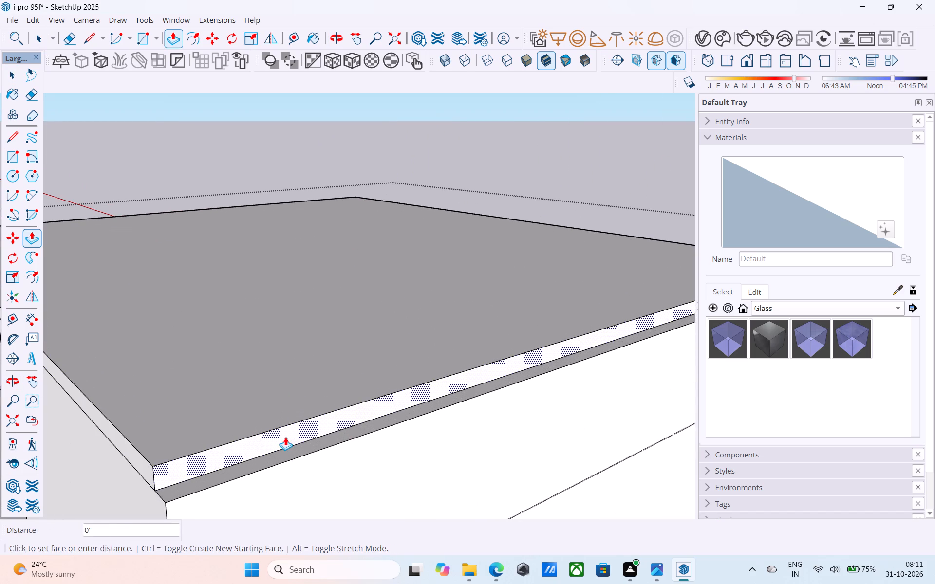
click(304, 464)
Push/Pull the roof slab's remaining recessed side face outward 6" to the outer face of the long side wall.
scroll(347, 206, down, 11)
middle_drag(337, 226, 159, 290)
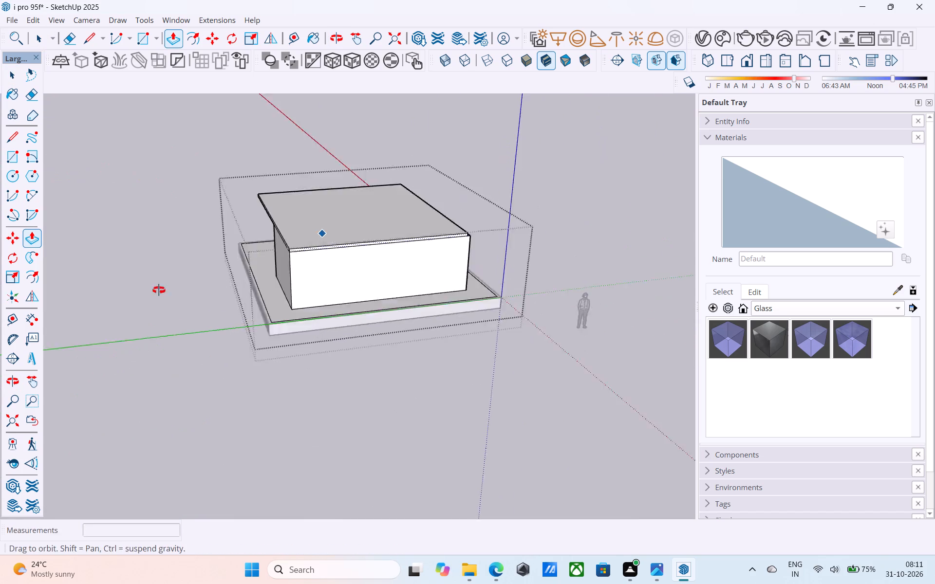
middle_drag(159, 290, 136, 297)
middle_drag(265, 302, 123, 272)
scroll(608, 198, up, 6)
middle_drag(505, 263, 476, 245)
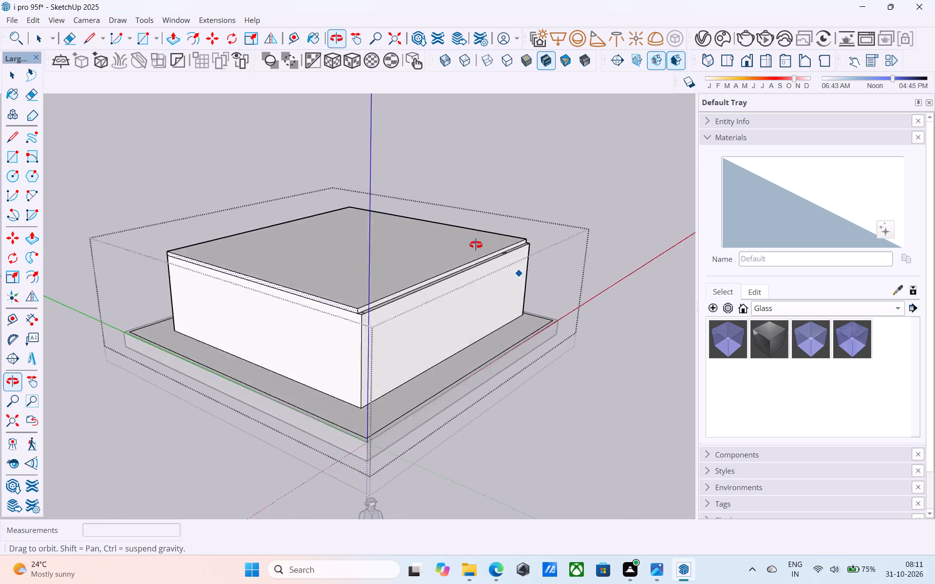
middle_drag(476, 245, 454, 242)
key(space)
scroll(386, 312, up, 9)
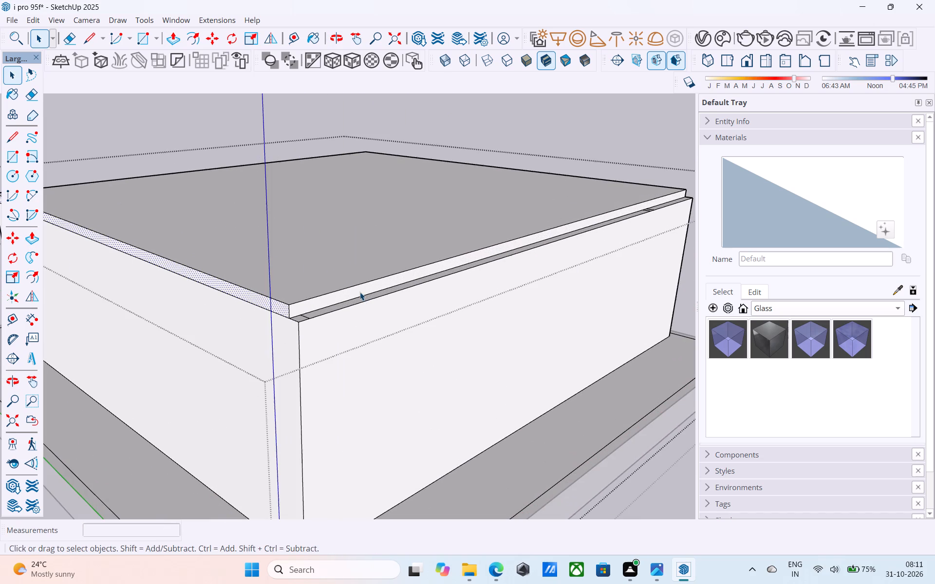
click(360, 292)
scroll(360, 292, up, 5)
key(p)
click(360, 292)
click(378, 346)
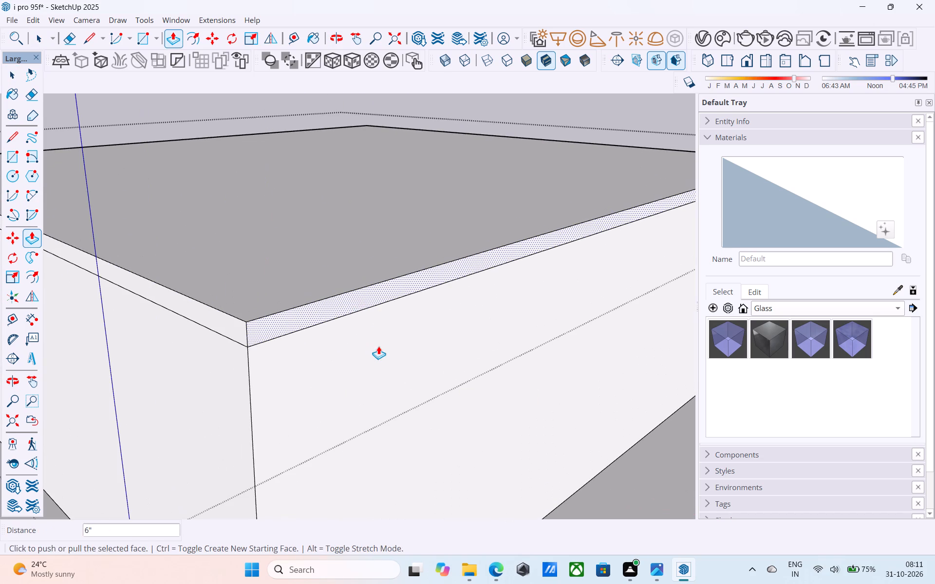
key(space)
Save the model.
key(ctrl+s)
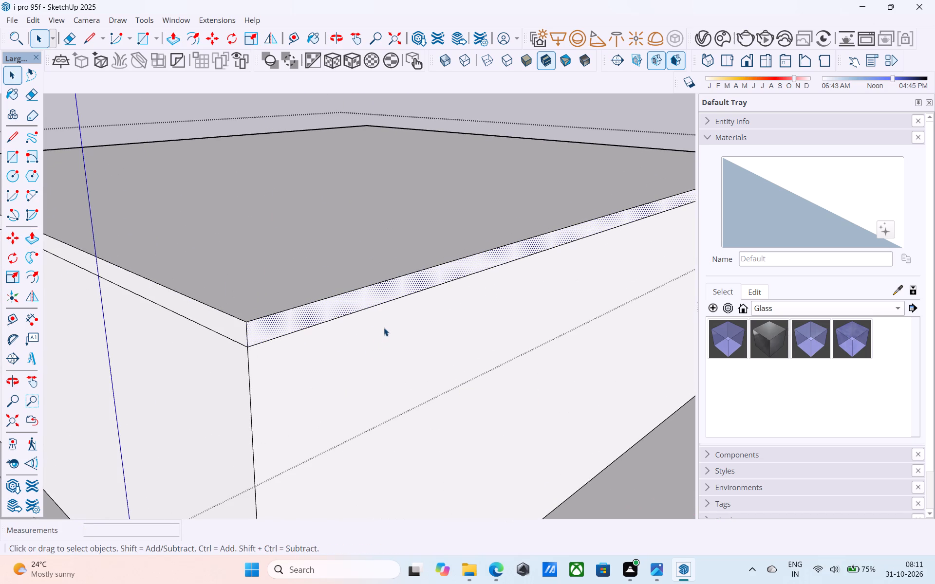
Examine the roofed building from the front and from below, including the recessed bays and the roof overhang.
scroll(384, 328, down, 13)
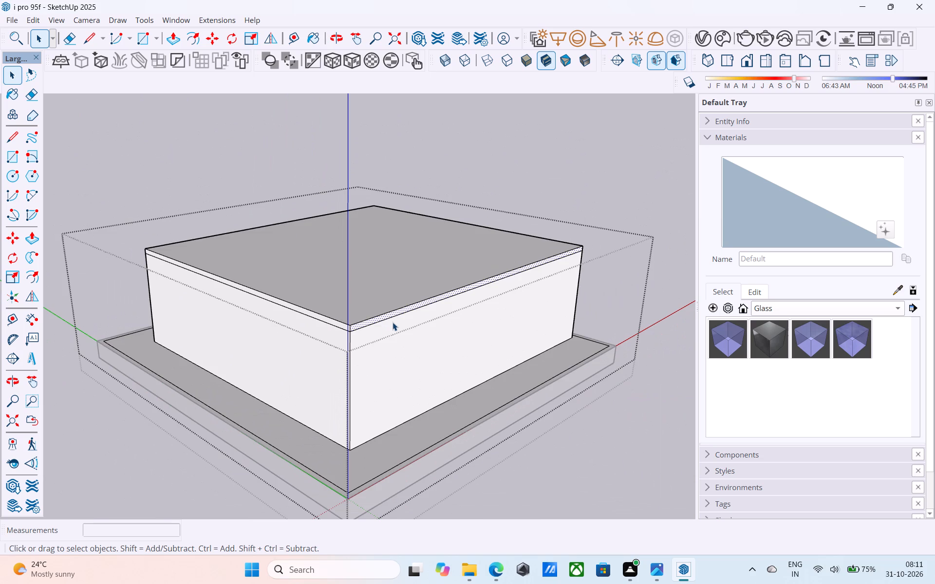
scroll(393, 322, down, 6)
middle_drag(392, 322, 690, 298)
scroll(259, 346, up, 1)
middle_drag(261, 346, 641, 300)
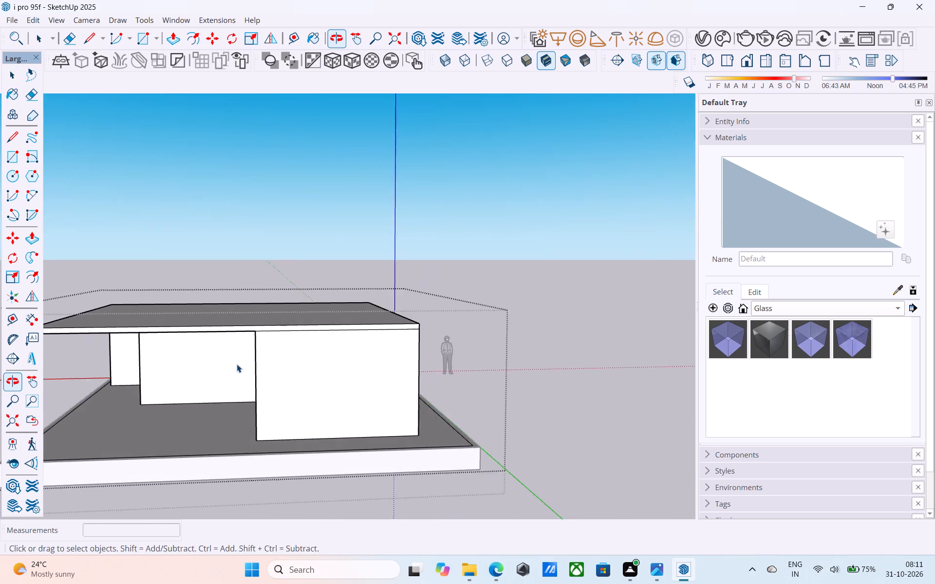
middle_drag(168, 372, 398, 361)
scroll(398, 353, up, 3)
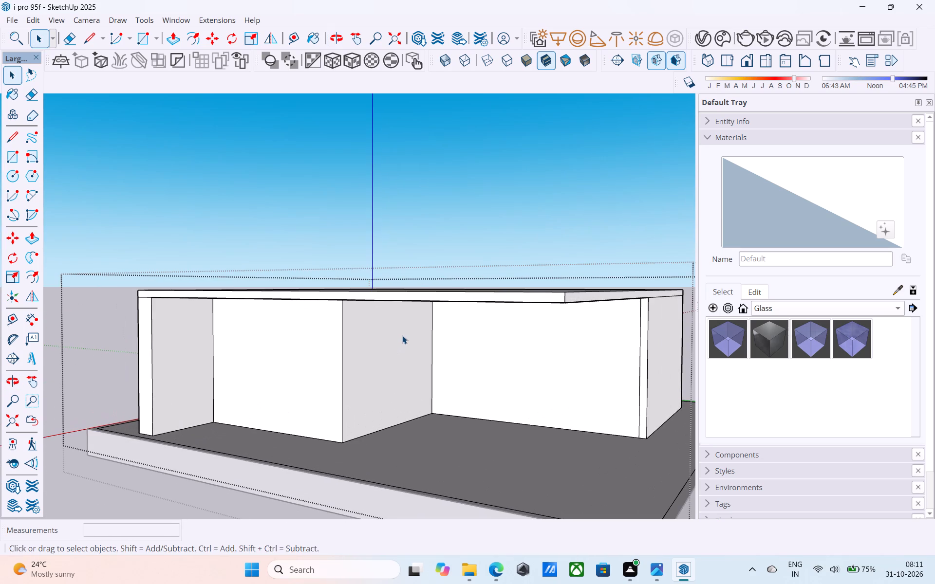
scroll(402, 335, down, 1)
middle_drag(337, 326, 355, 320)
scroll(338, 325, down, 3)
middle_drag(221, 351, 237, 386)
scroll(229, 370, down, 2)
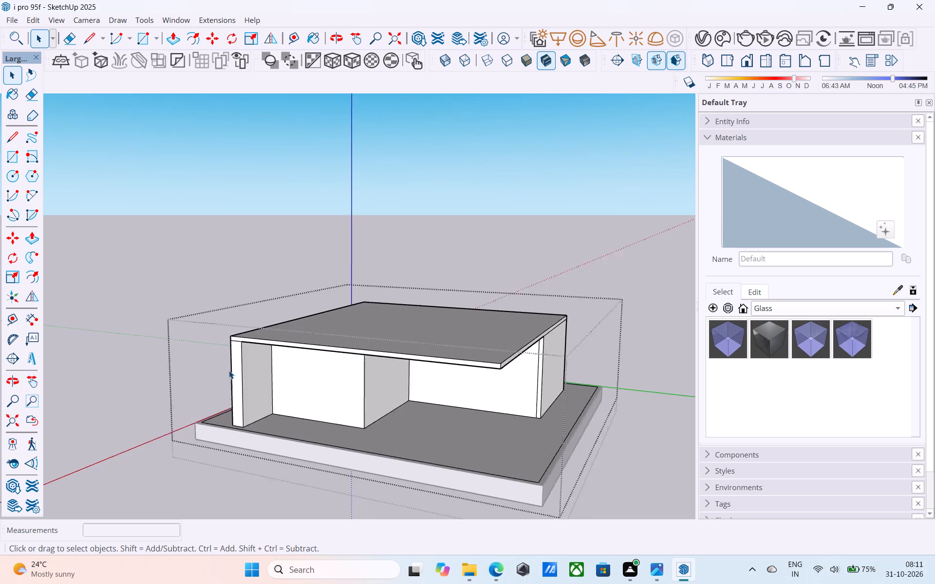
scroll(229, 370, down, 3)
middle_click(350, 378)
scroll(182, 373, down, 5)
middle_drag(267, 422, 290, 406)
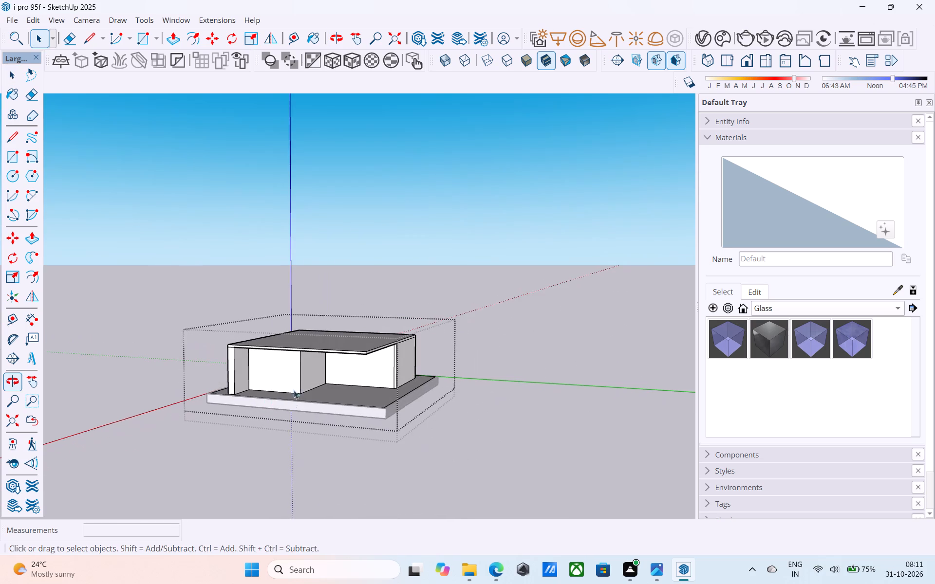
scroll(301, 358, up, 7)
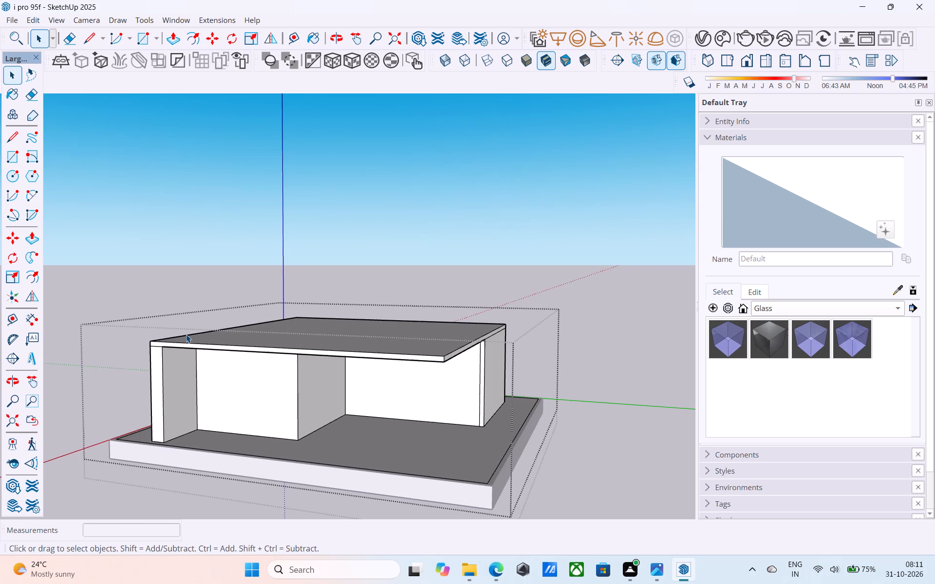
scroll(186, 334, down, 6)
middle_click(186, 334)
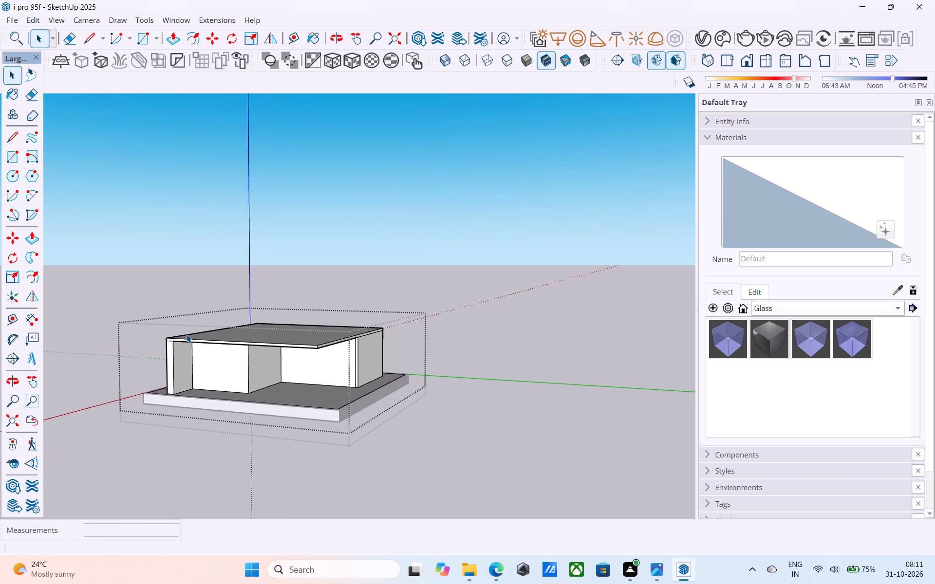
scroll(205, 360, up, 1)
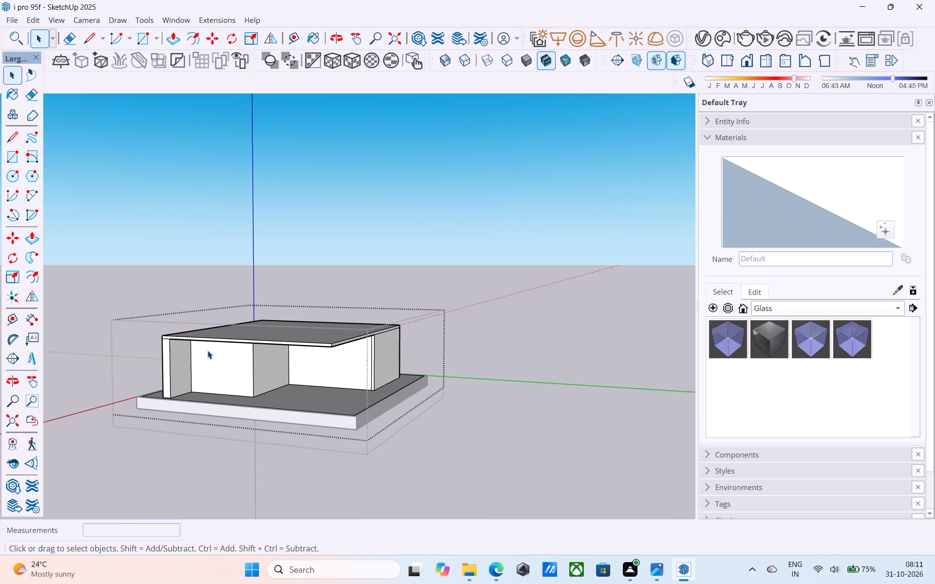
scroll(208, 348, up, 2)
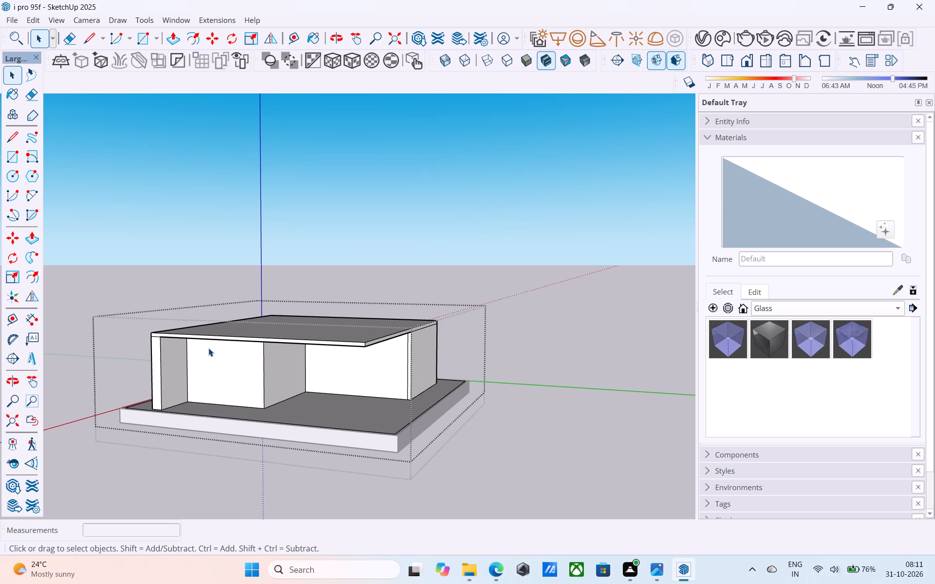
scroll(208, 348, down, 3)
middle_drag(208, 358, 240, 286)
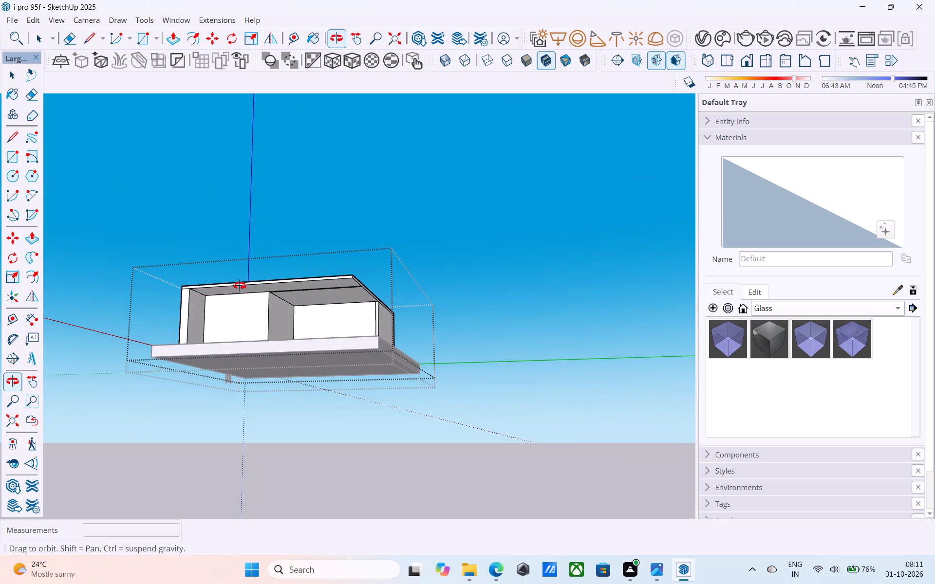
middle_drag(240, 286, 273, 306)
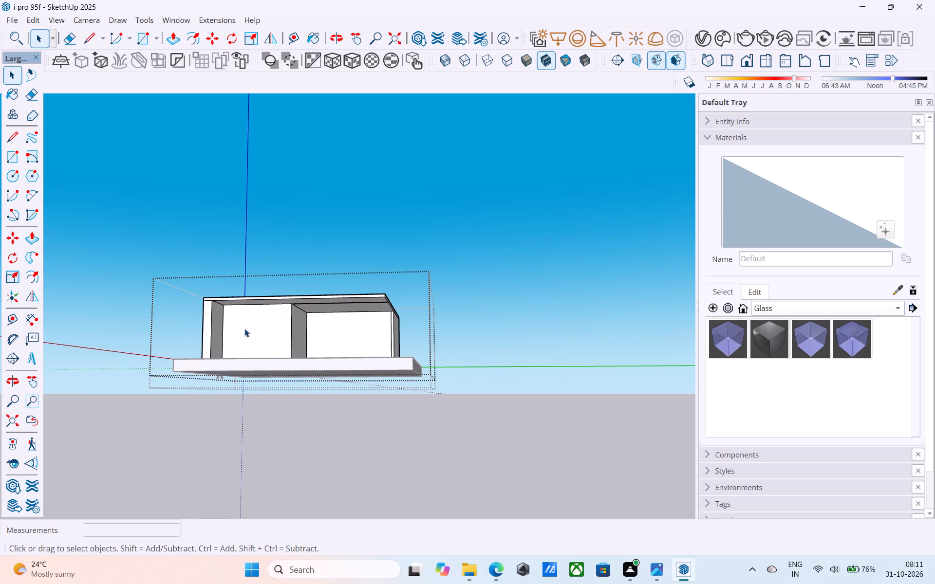
middle_click(244, 328)
scroll(260, 341, up, 5)
middle_drag(277, 357, 278, 381)
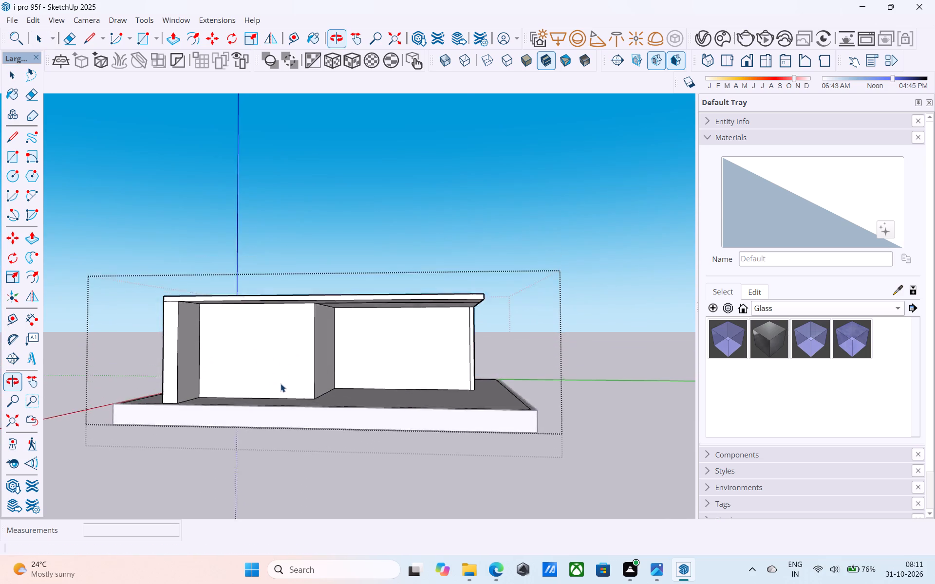
Copy the front partition's vertical corner edge 4' along its front face toward the projecting wall.
scroll(282, 384, up, 7)
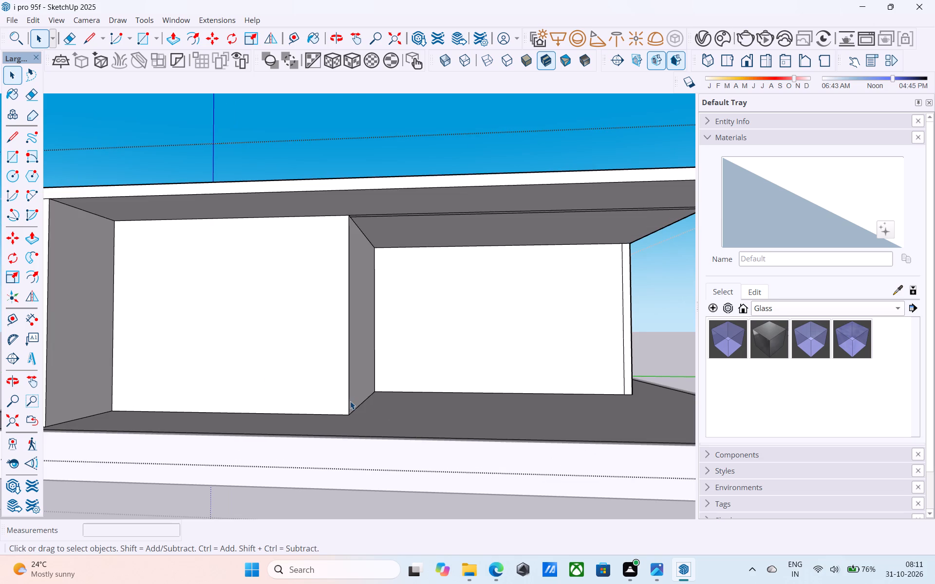
click(350, 401)
middle_drag(337, 402, 281, 419)
scroll(328, 405, up, 1)
key(m)
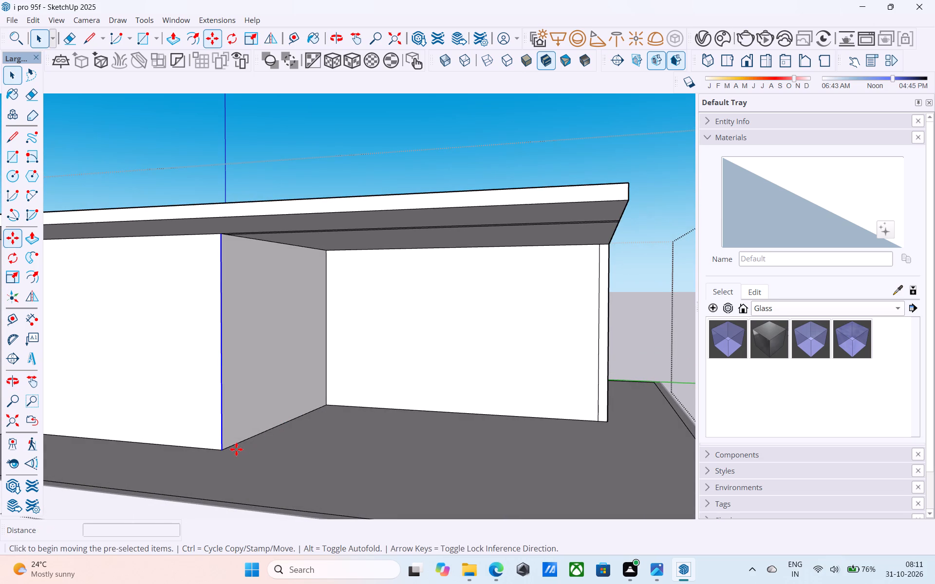
shift+middle_drag(208, 442, 375, 292)
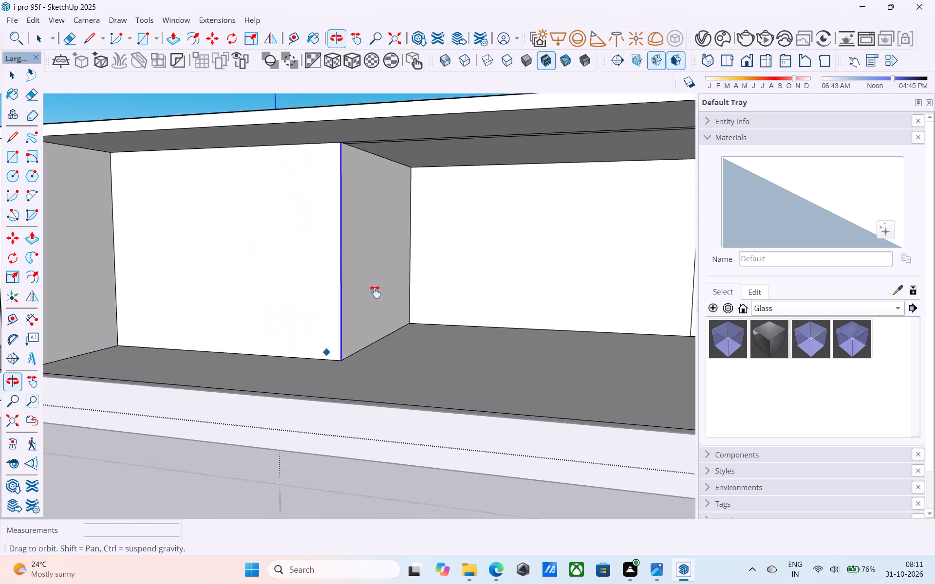
shift+middle_drag(375, 292, 335, 361)
click(410, 310)
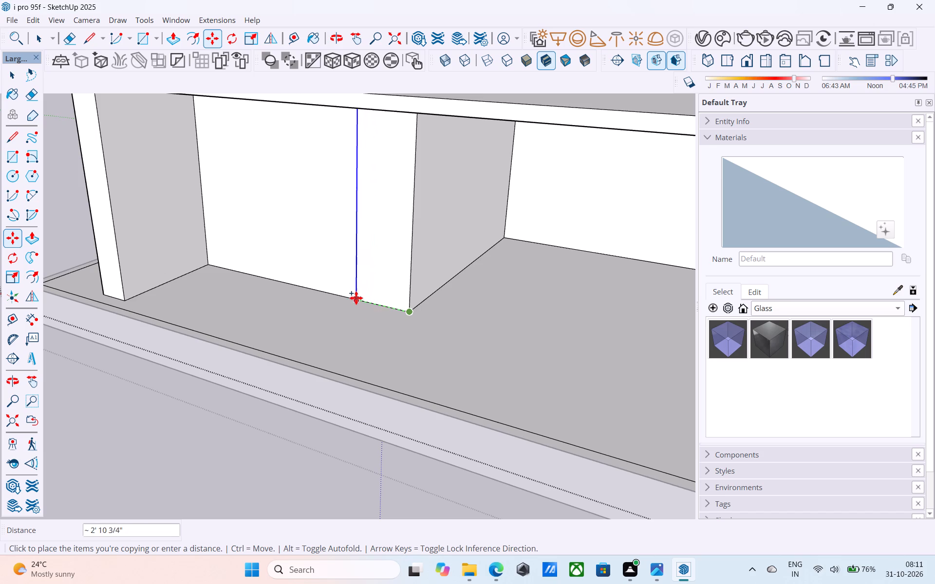
key(4)
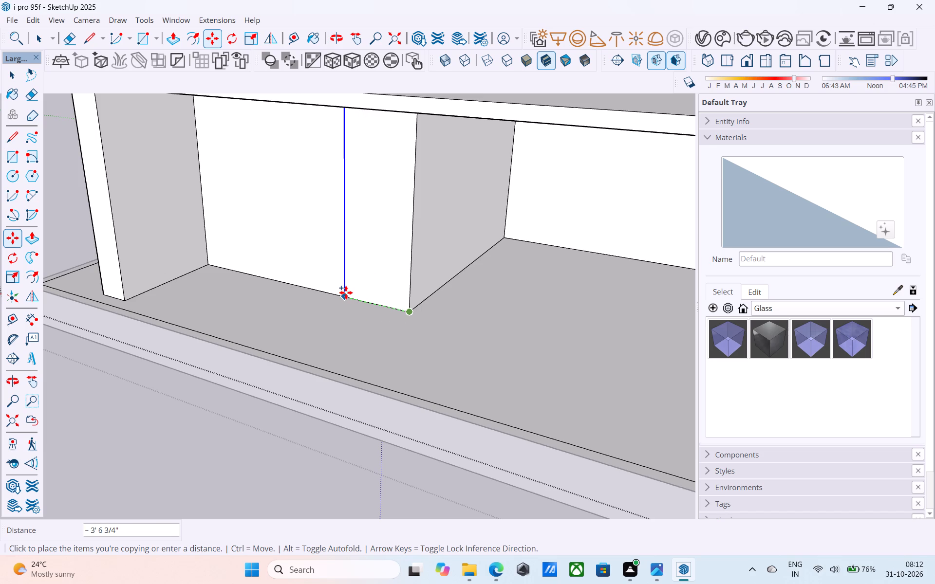
key(Return)
key(apostrophe)
text(4')
key(Return)
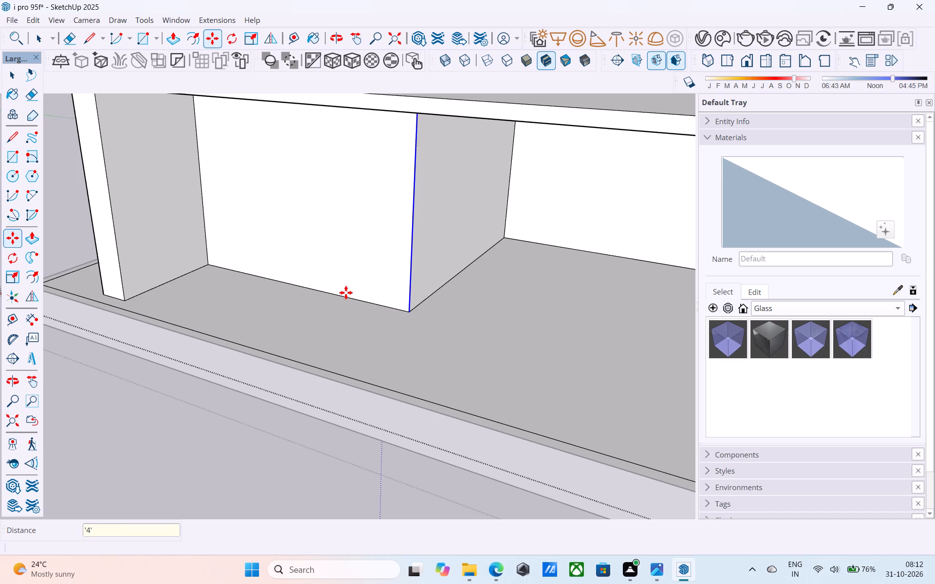
key(BackSpace)
key(BackSpace)
key(BackSpace)
text(4')
key(Return)
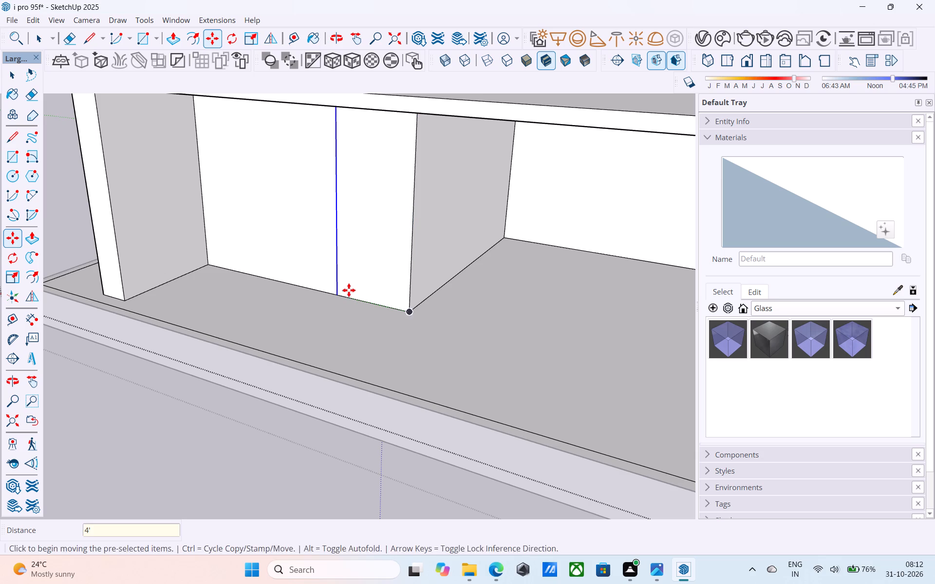
key(space)
Offset the outline of the 4' wide panel on the front partition inward 3".
scroll(348, 287, down, 5)
shift+middle_drag(347, 323, 299, 354)
scroll(323, 247, up, 3)
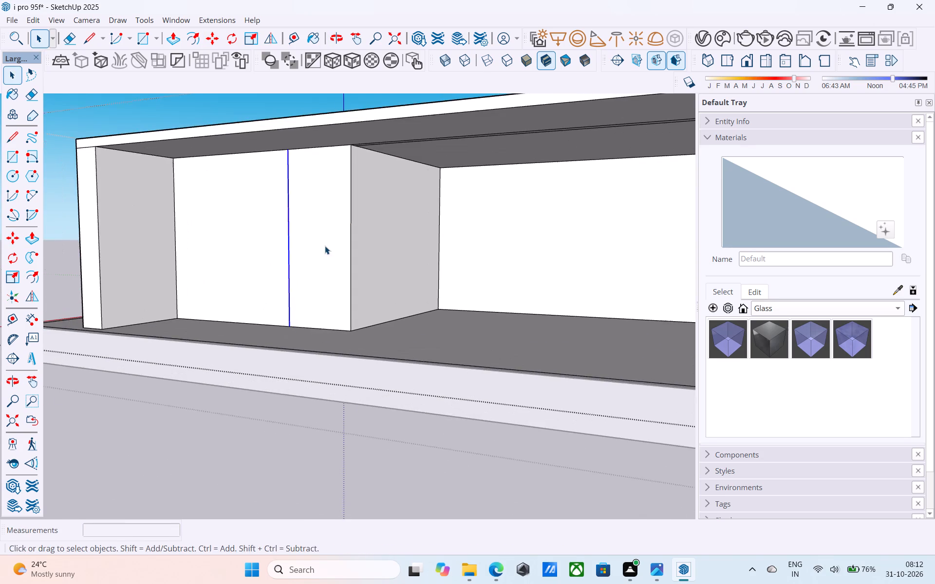
scroll(325, 246, up, 1)
shift+middle_drag(325, 246, 284, 307)
click(285, 307)
scroll(285, 307, up, 3)
key(f)
click(285, 307)
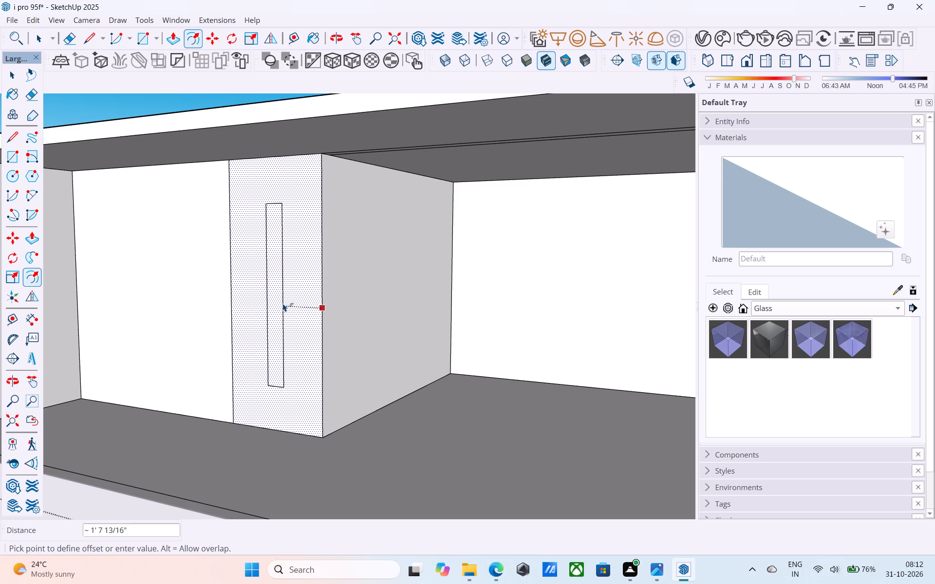
text(3")
key(Return)
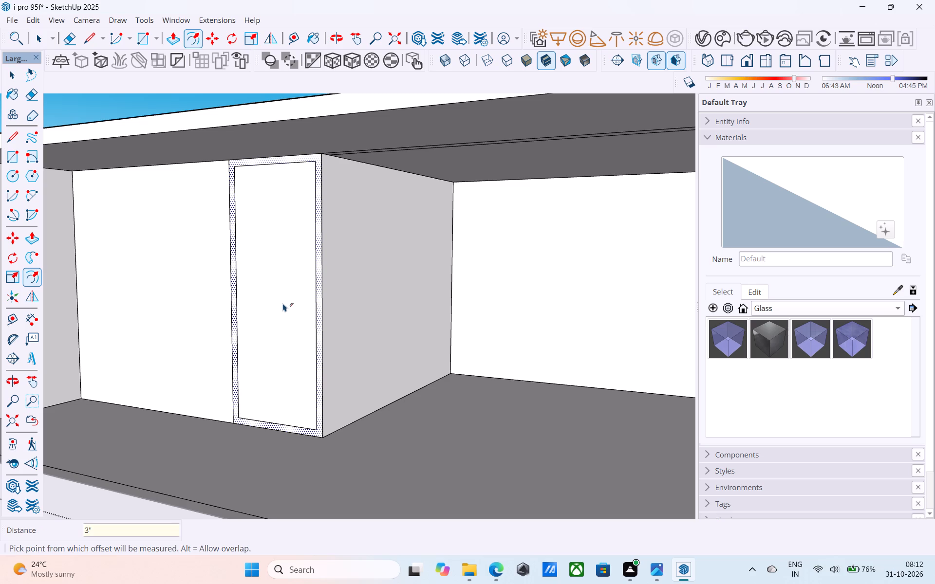
key(space)
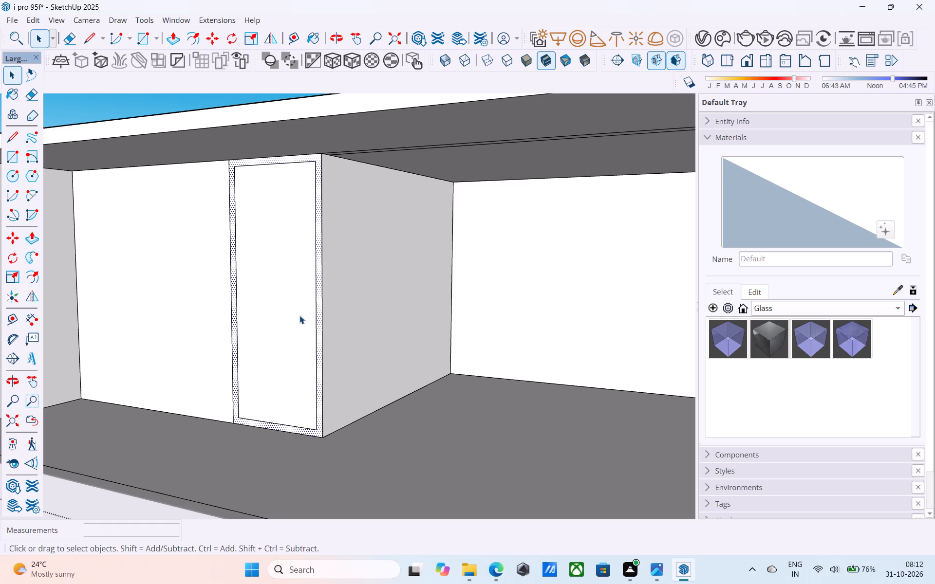
Copy the front partition's outer vertical corner edge 6' along its side face, toward the back of the larger recessed bay.
scroll(298, 314, down, 6)
middle_drag(305, 311, 304, 333)
middle_drag(304, 333, 361, 360)
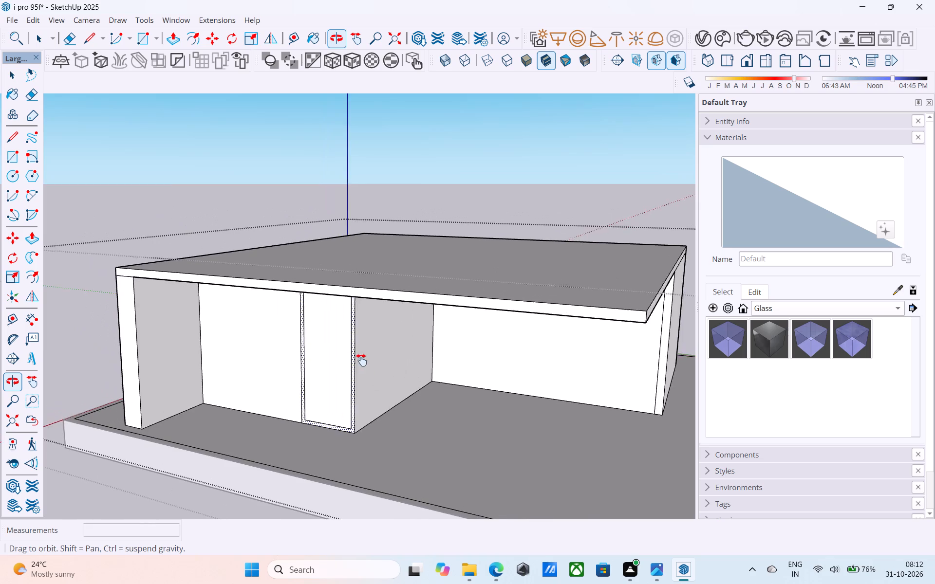
middle_drag(361, 360, 290, 331)
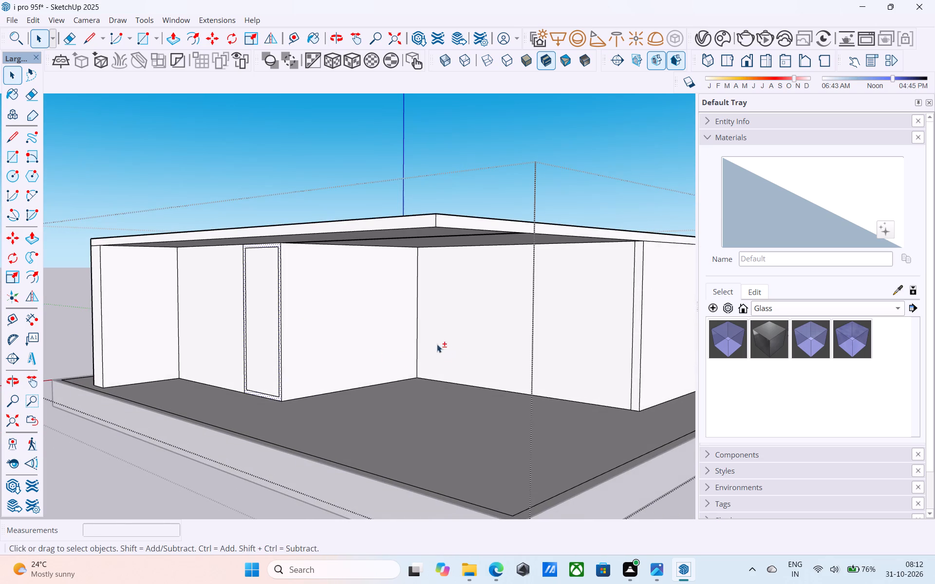
middle_drag(390, 334, 426, 353)
scroll(388, 332, down, 2)
scroll(352, 278, up, 3)
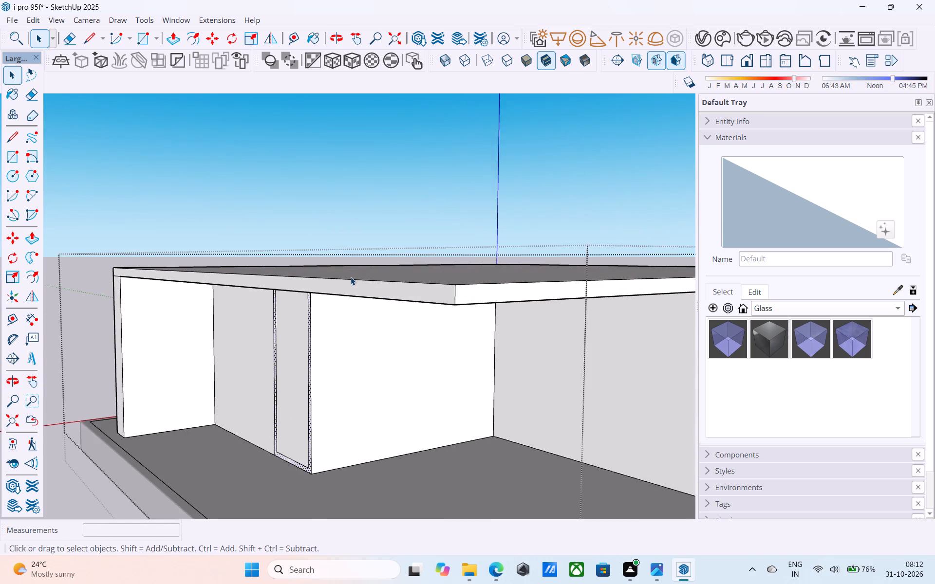
scroll(351, 277, up, 4)
middle_drag(312, 337, 328, 294)
scroll(322, 280, up, 9)
click(292, 293)
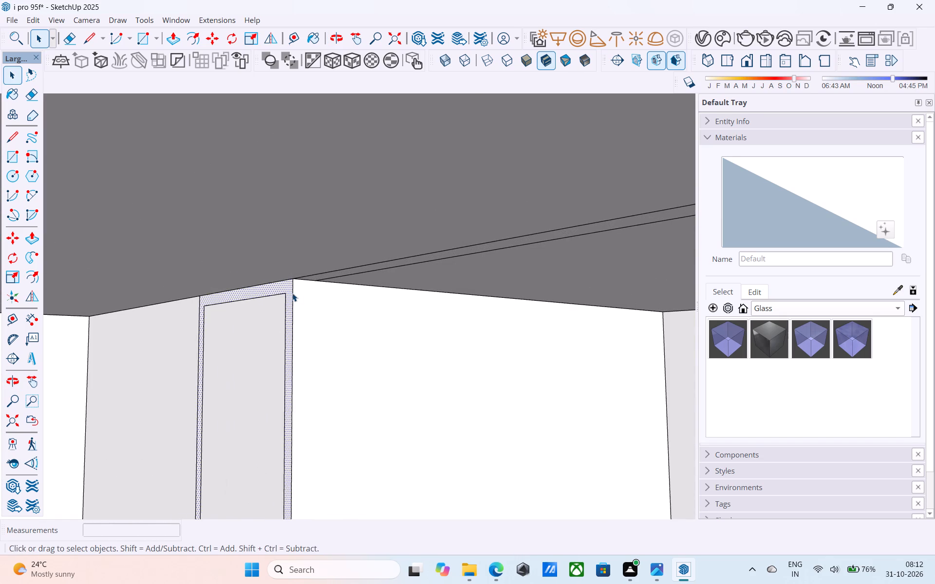
middle_drag(291, 296, 299, 278)
scroll(299, 278, up, 1)
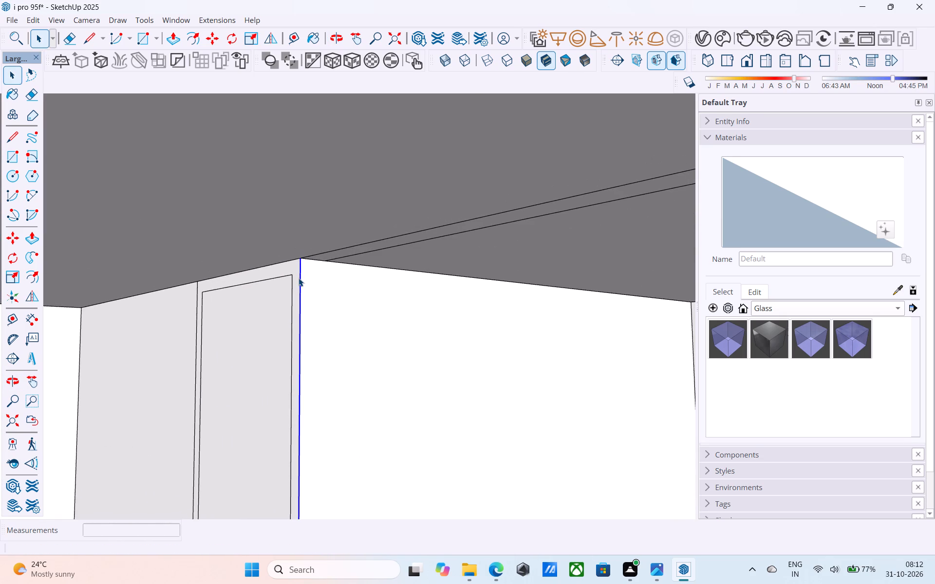
key(m)
click(298, 262)
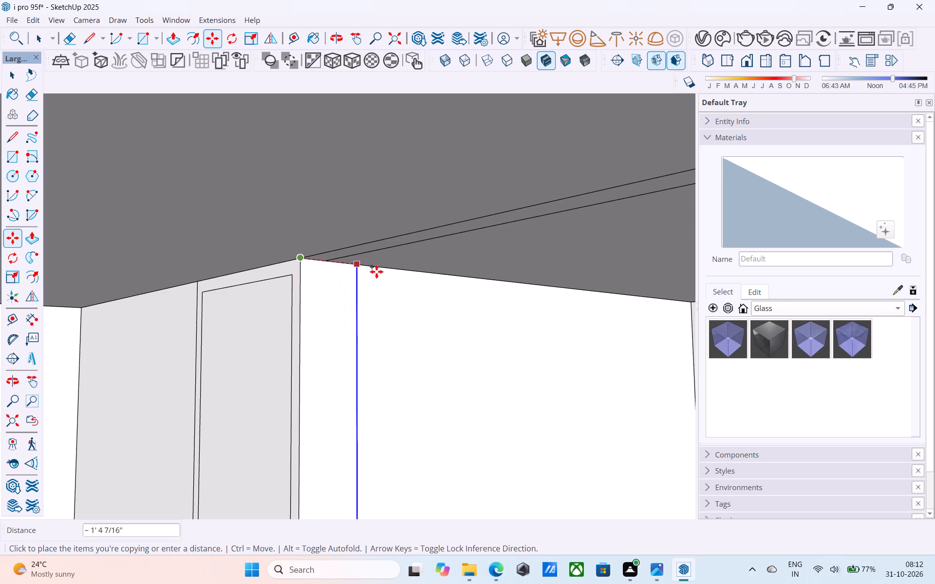
scroll(468, 273, down, 4)
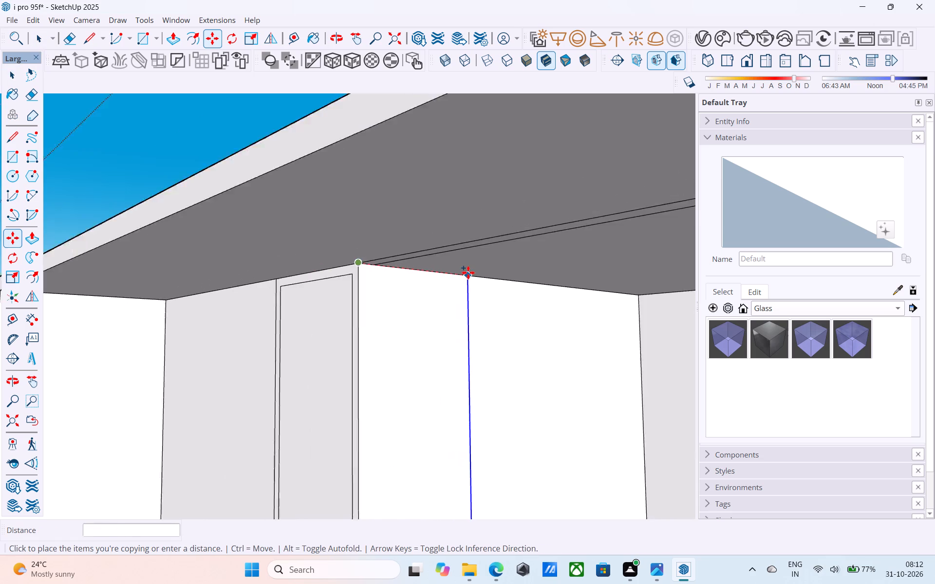
scroll(468, 273, down, 6)
scroll(208, 287, down, 5)
scroll(376, 335, up, 8)
middle_drag(361, 295, 341, 304)
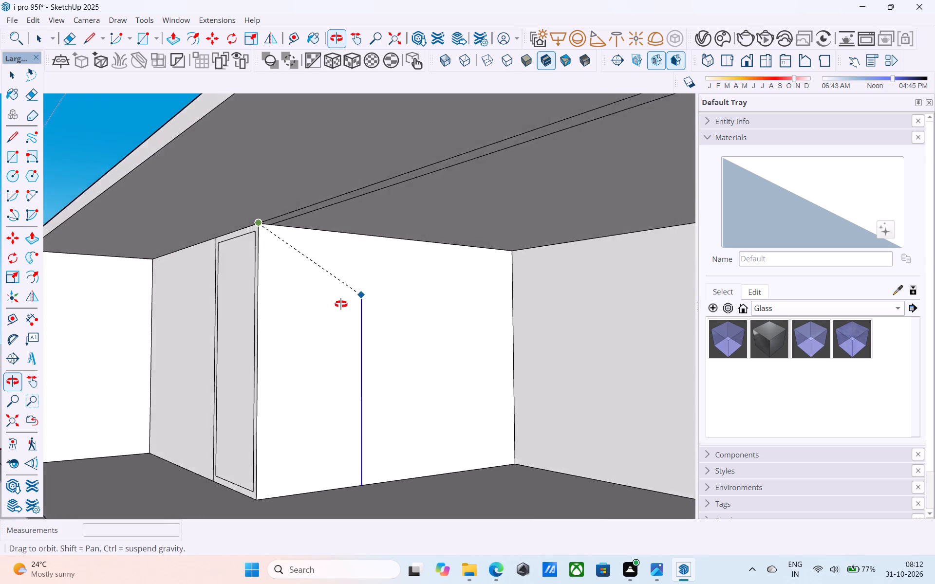
middle_drag(341, 304, 279, 327)
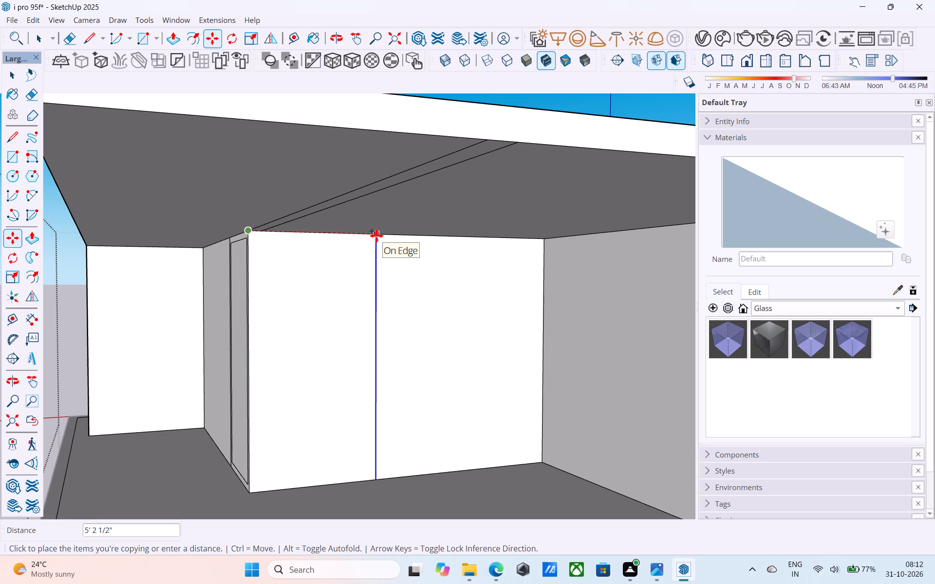
text(6')
key(Return)
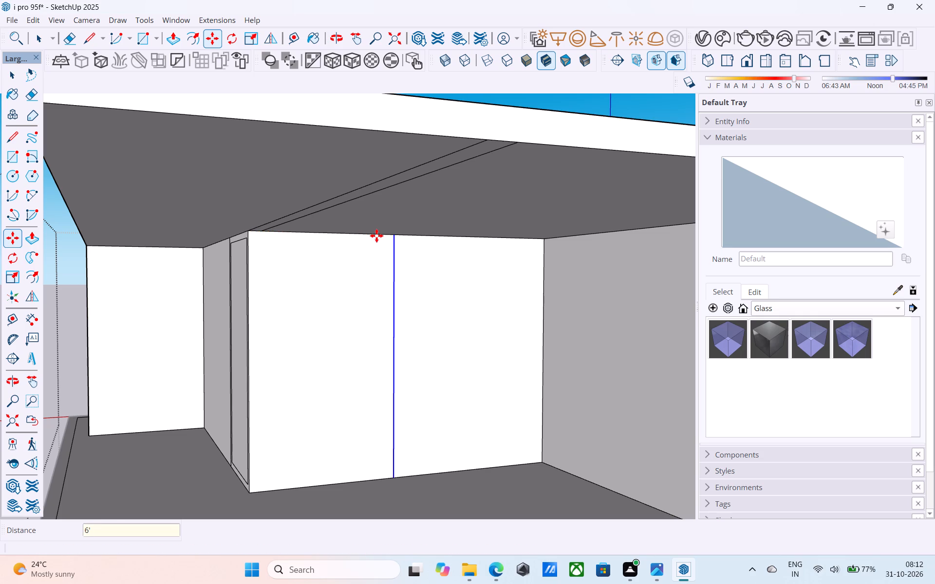
Divide the 6' copy distance into 26 equal intervals, filling the partition's side face with evenly spaced vertical lines.
key(slash)
text(26)
key(Return)
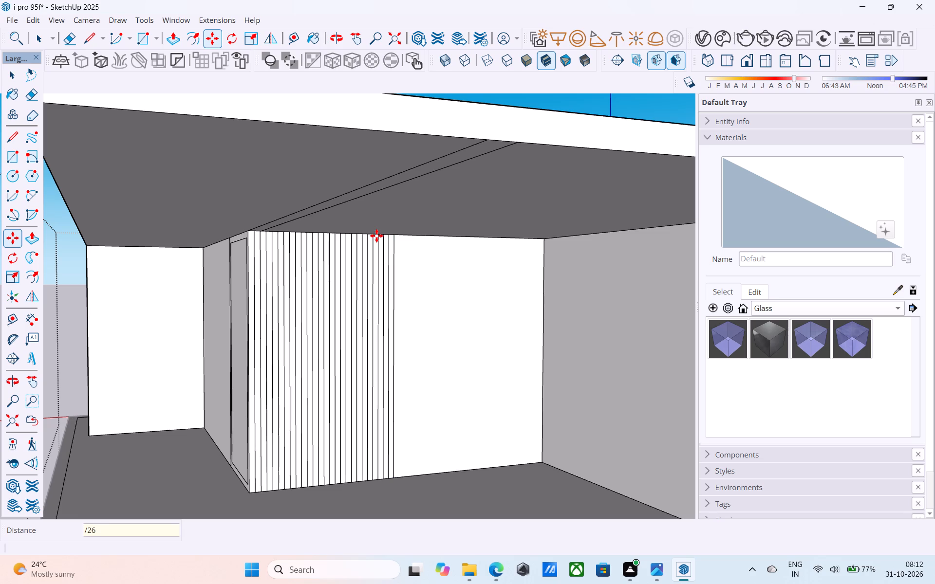
scroll(381, 239, down, 4)
key(space)
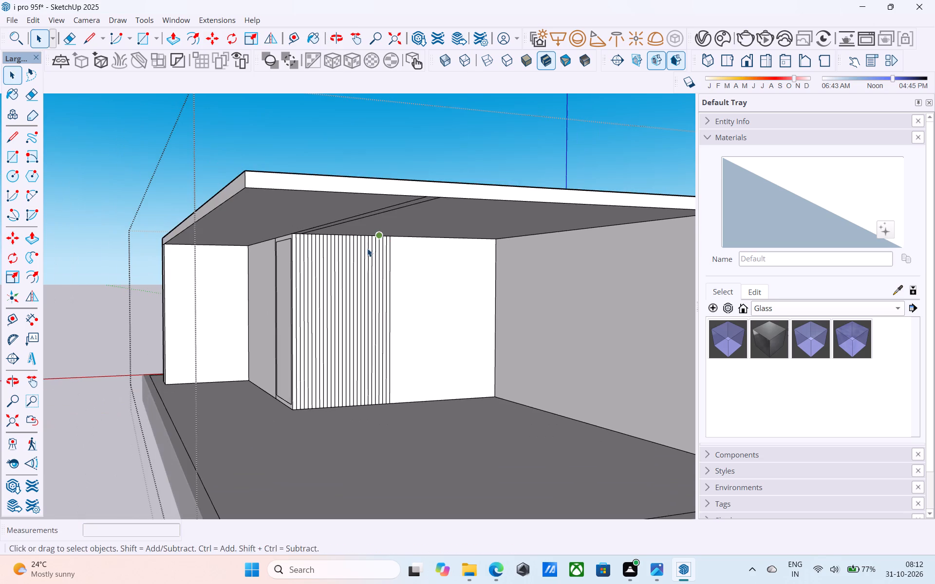
Examine the partition's vertically lined side face, the framed 4' panel and the building front from several angles.
middle_drag(368, 249, 398, 249)
scroll(398, 249, up, 1)
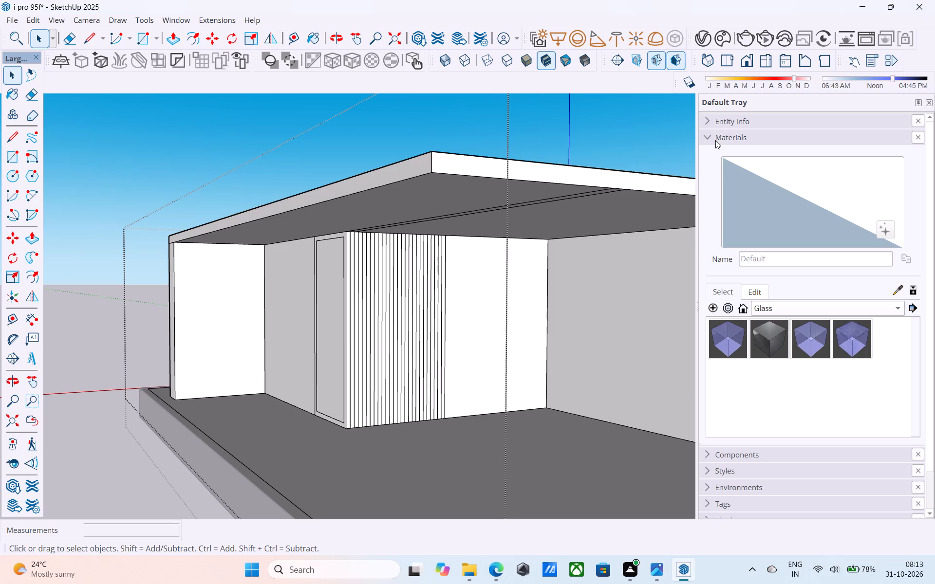
scroll(556, 190, down, 8)
middle_drag(527, 208, 470, 257)
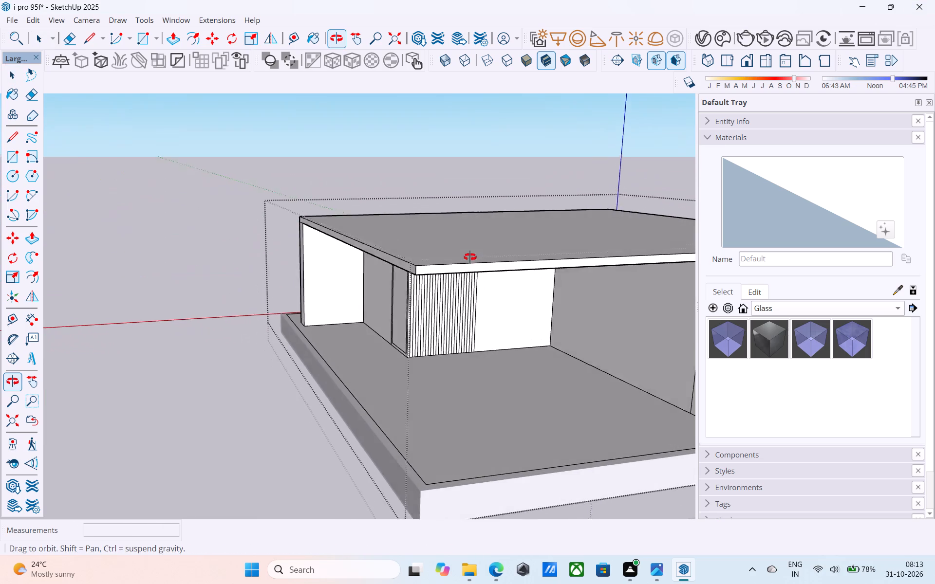
middle_drag(470, 257, 469, 257)
middle_drag(455, 374, 514, 311)
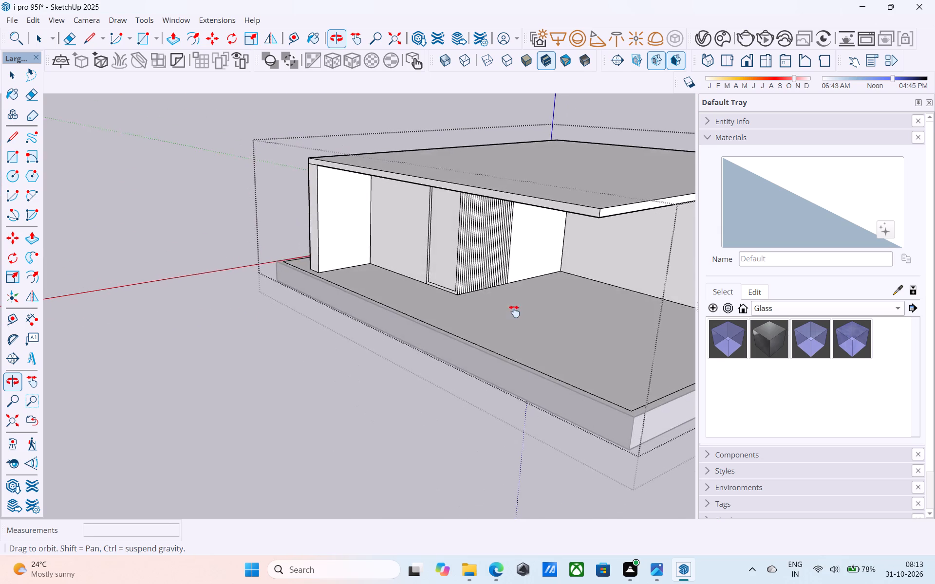
middle_drag(514, 311, 437, 316)
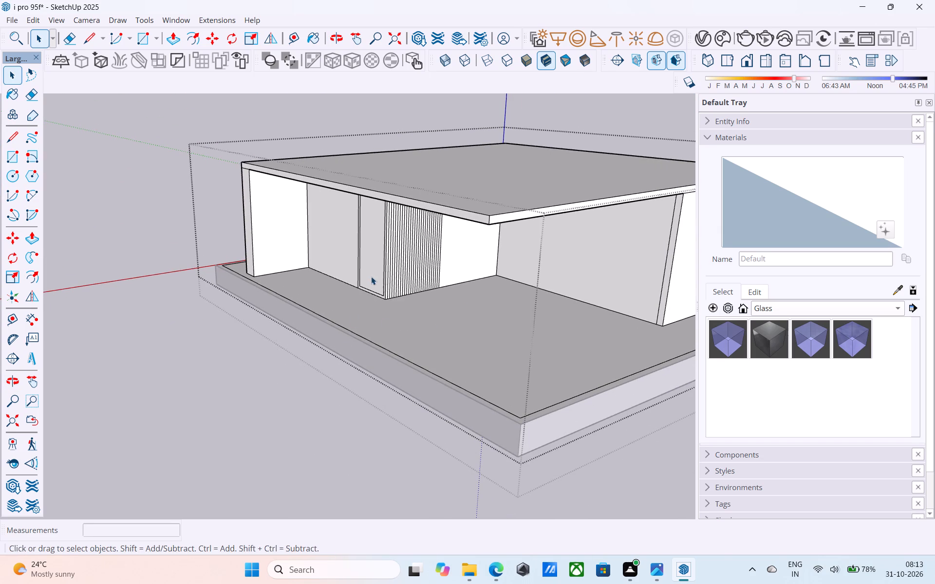
middle_drag(375, 273, 425, 208)
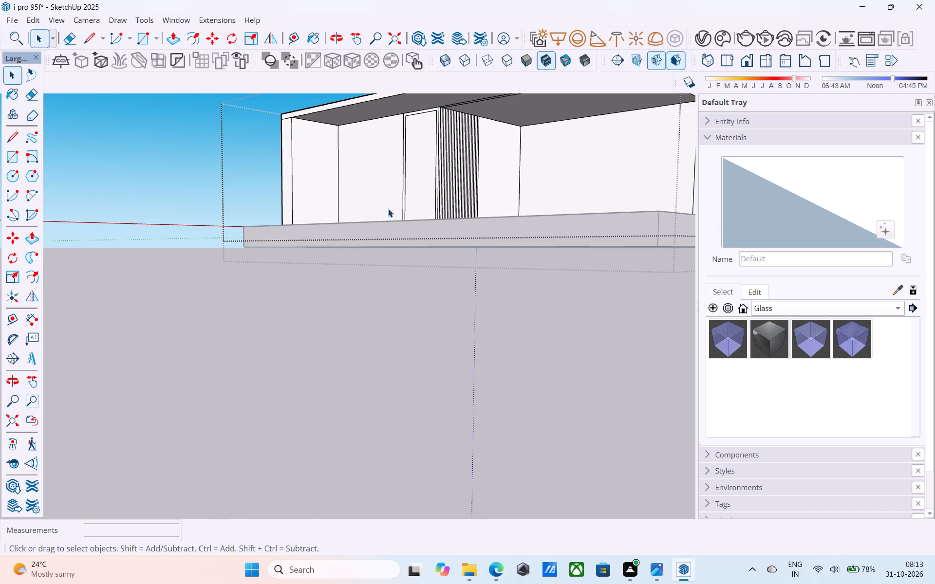
scroll(377, 195, up, 1)
middle_drag(379, 207, 371, 205)
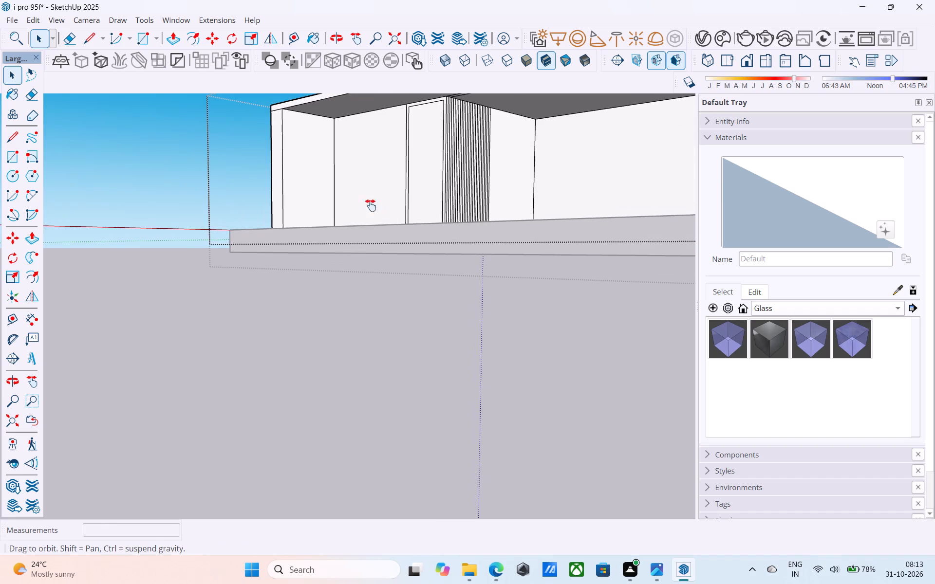
middle_drag(371, 205, 255, 305)
shift+middle_drag(342, 328, 325, 273)
scroll(325, 273, up, 1)
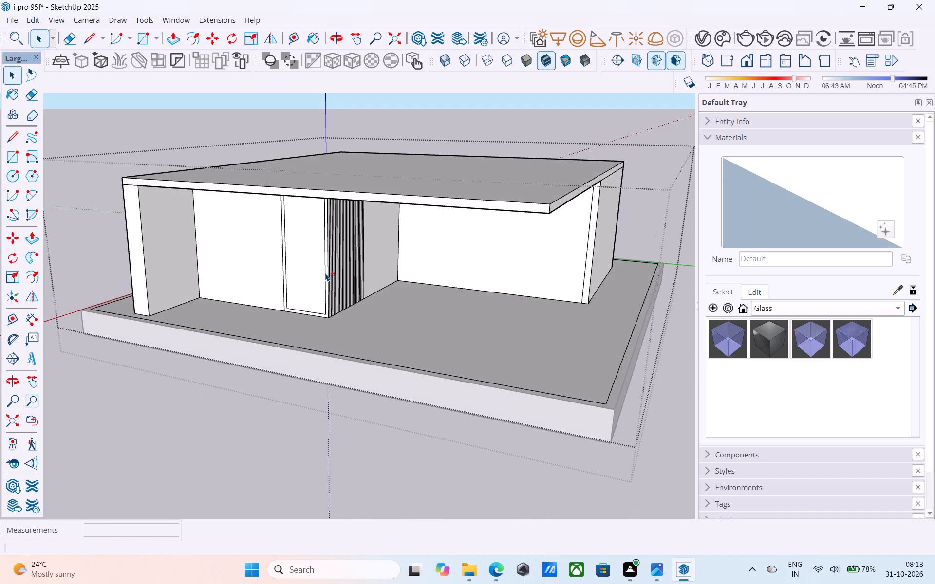
scroll(325, 273, up, 3)
middle_drag(325, 273, 318, 270)
scroll(318, 270, up, 4)
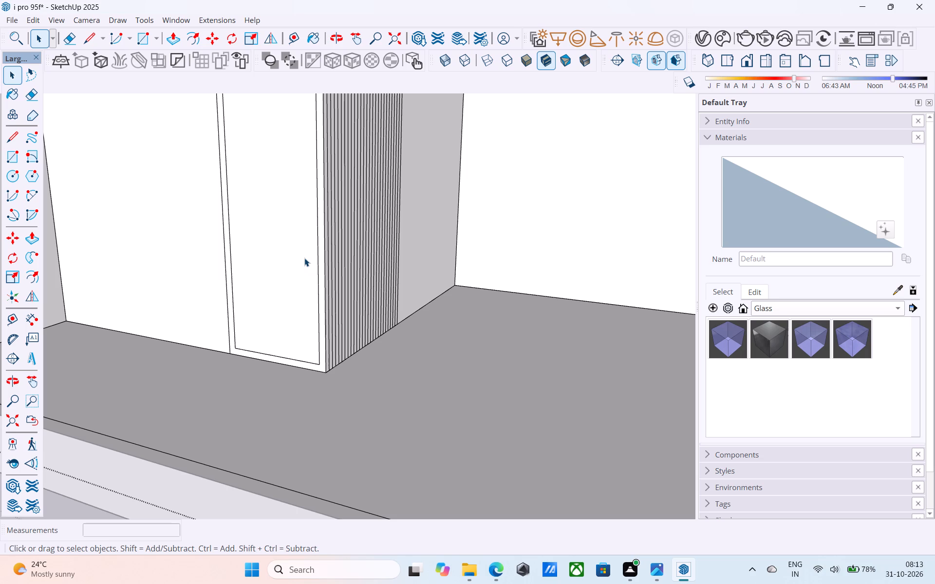
middle_drag(304, 258, 287, 250)
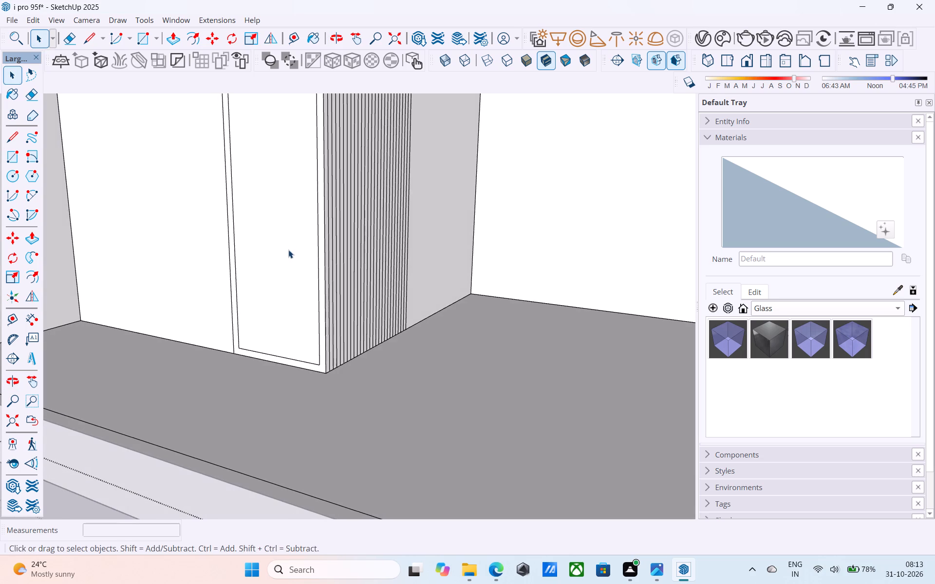
middle_drag(288, 263, 281, 259)
scroll(281, 258, up, 3)
middle_drag(281, 258, 214, 306)
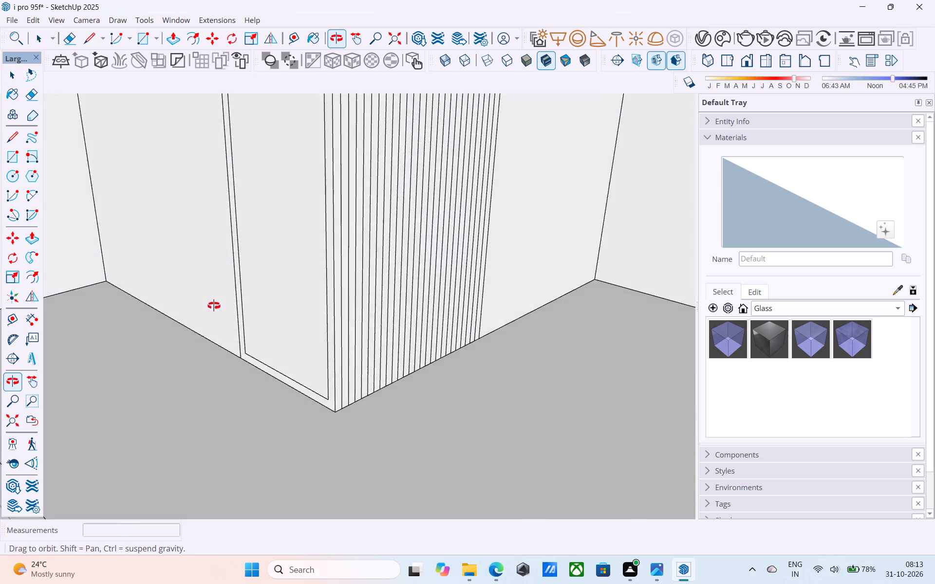
middle_drag(214, 306, 193, 313)
scroll(193, 313, down, 4)
middle_drag(200, 311, 242, 297)
scroll(306, 285, down, 5)
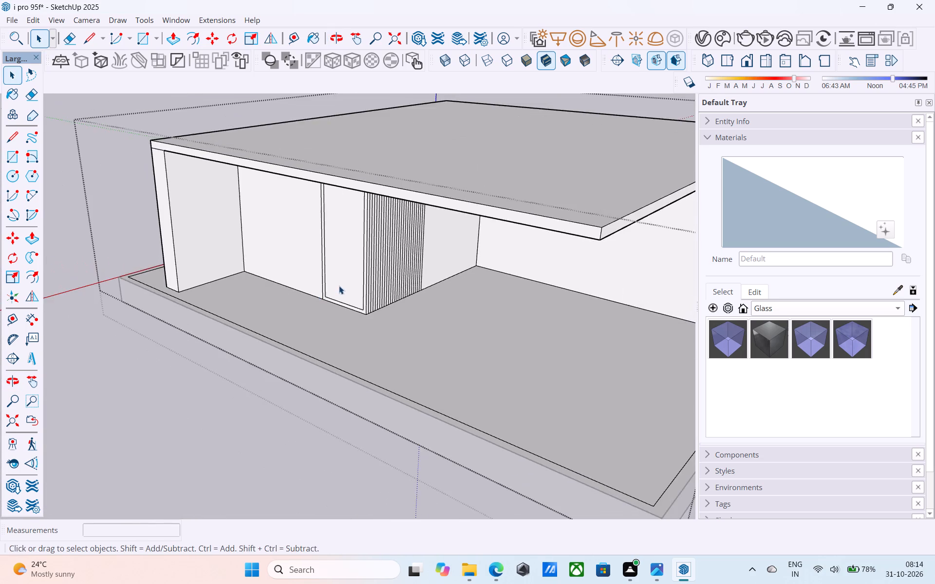
Offset the outline of the wide front partition face beside the 4' panel inward 6".
middle_drag(340, 285, 214, 296)
middle_drag(220, 295, 290, 328)
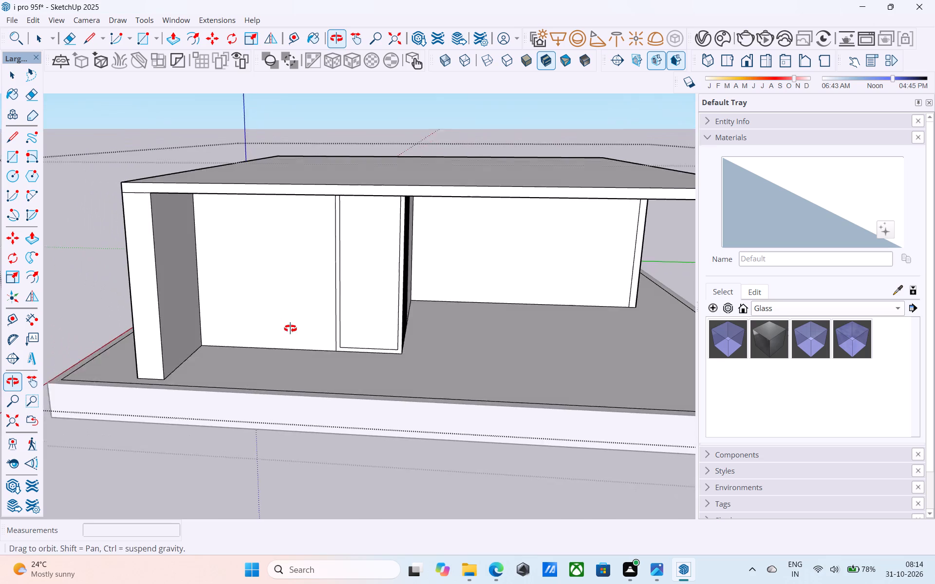
middle_drag(290, 328, 292, 329)
shift+middle_drag(281, 324, 289, 334)
click(292, 308)
scroll(287, 304, up, 6)
key(f)
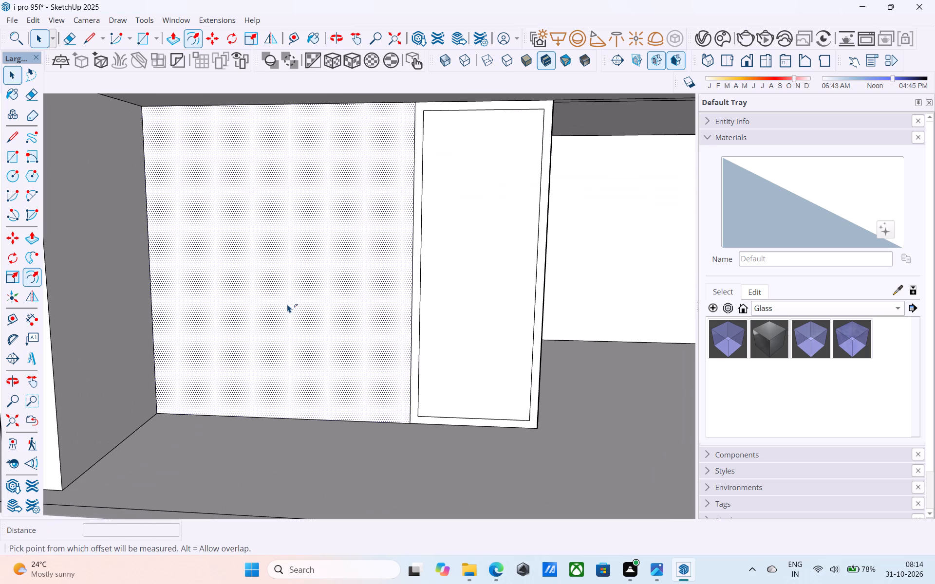
click(287, 304)
key(6)
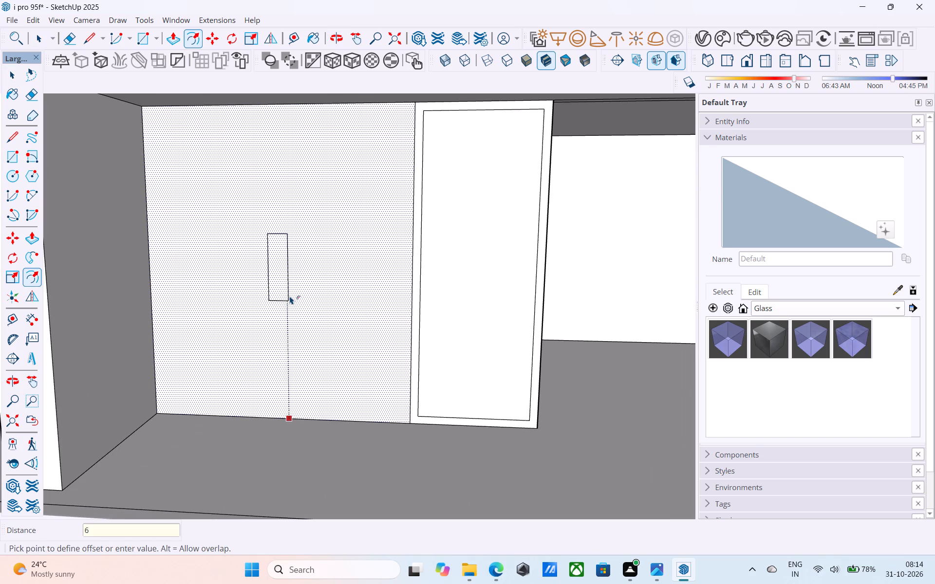
key(shift+quotedbl)
key(Return)
key(space)
Offset the inner rectangle on the wide front partition face inward another 3" to outline a frame.
click(290, 296)
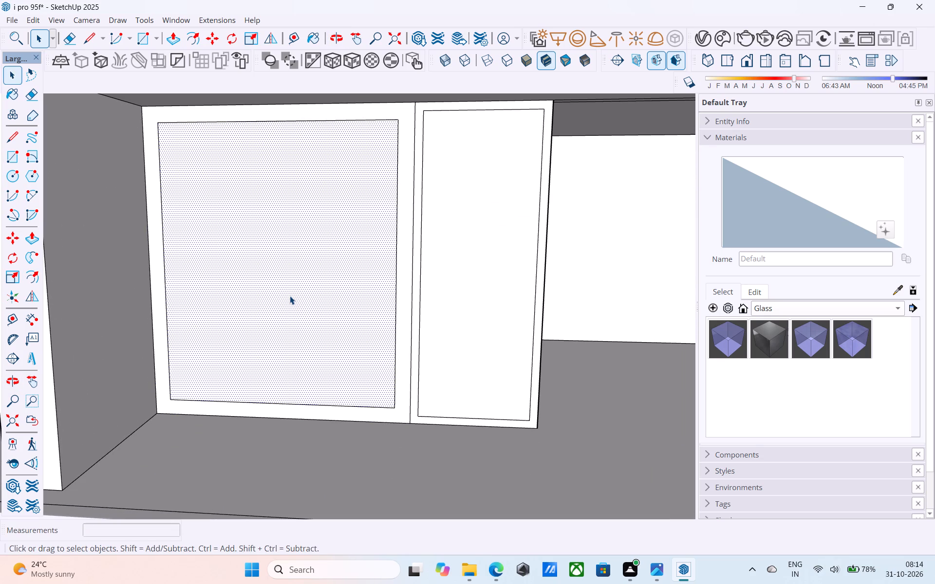
key(f)
click(290, 296)
key(3)
key(shift+quotedbl)
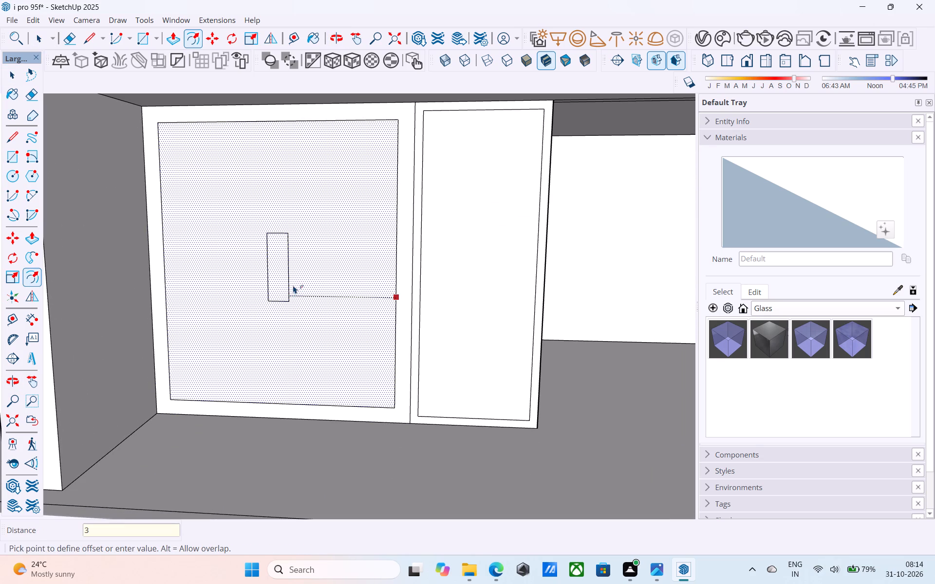
key(Return)
key(space)
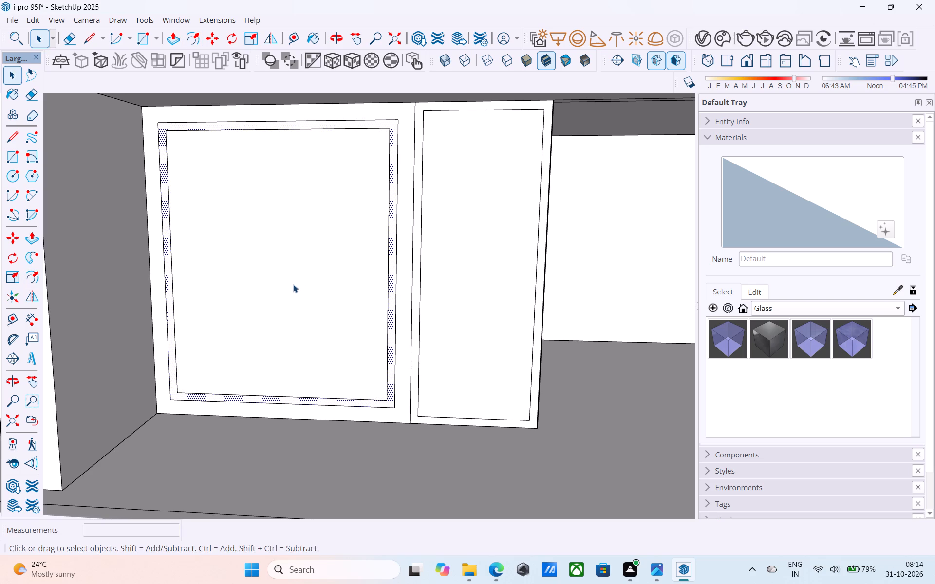
Copy the vertical corner edge beside the lined partition 4' along the recessed front wall.
middle_drag(291, 319, 292, 326)
scroll(291, 320, down, 4)
middle_drag(292, 326, 289, 326)
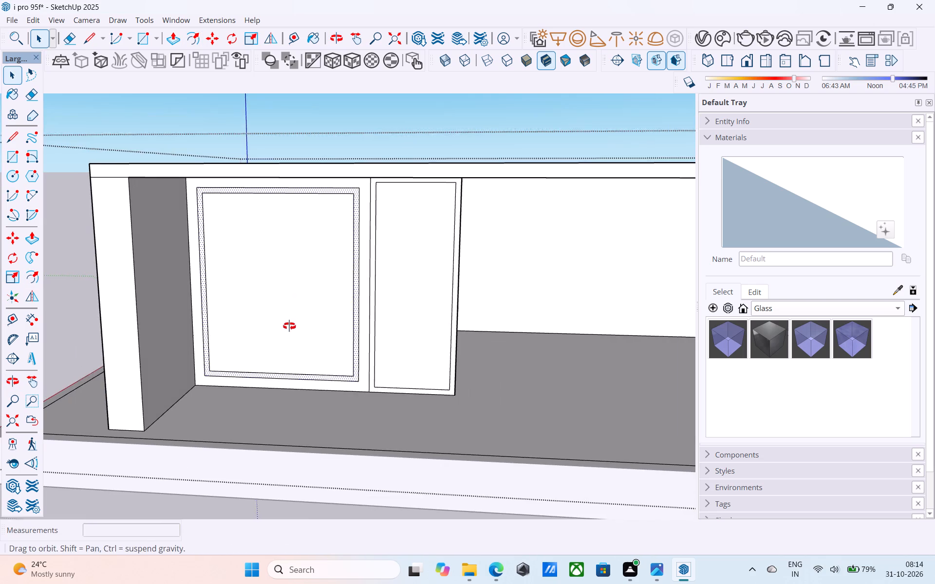
middle_drag(289, 326, 279, 329)
scroll(284, 346, down, 7)
middle_drag(281, 348, 208, 322)
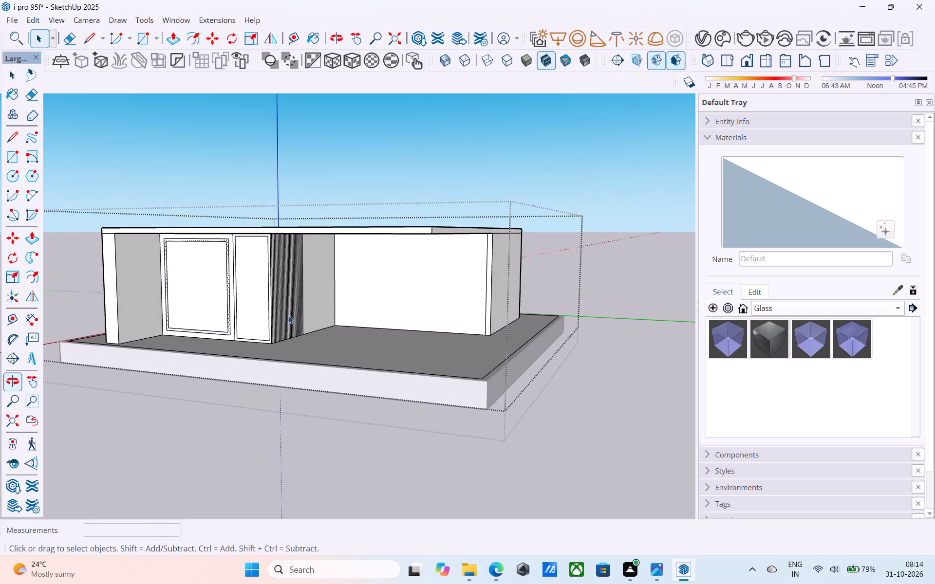
scroll(337, 284, up, 7)
click(333, 279)
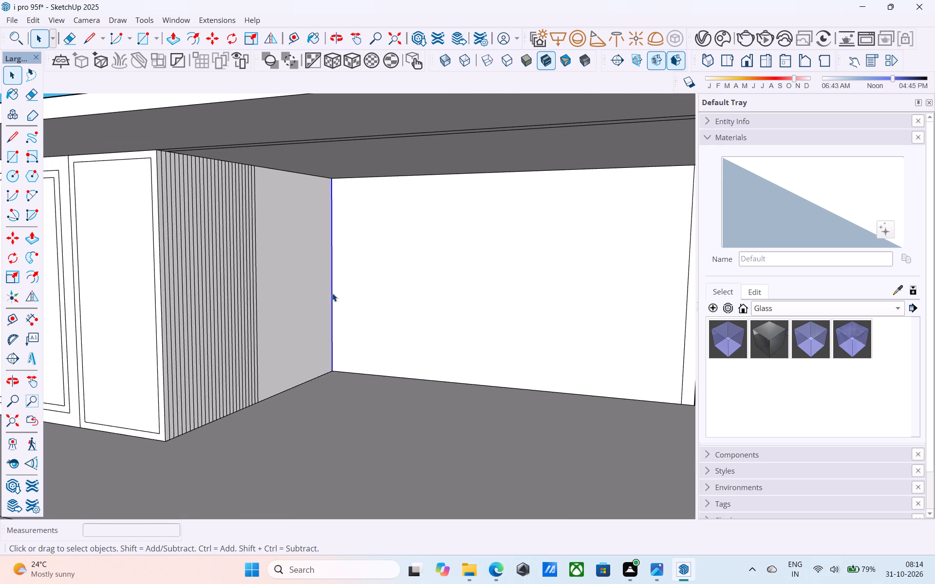
key(m)
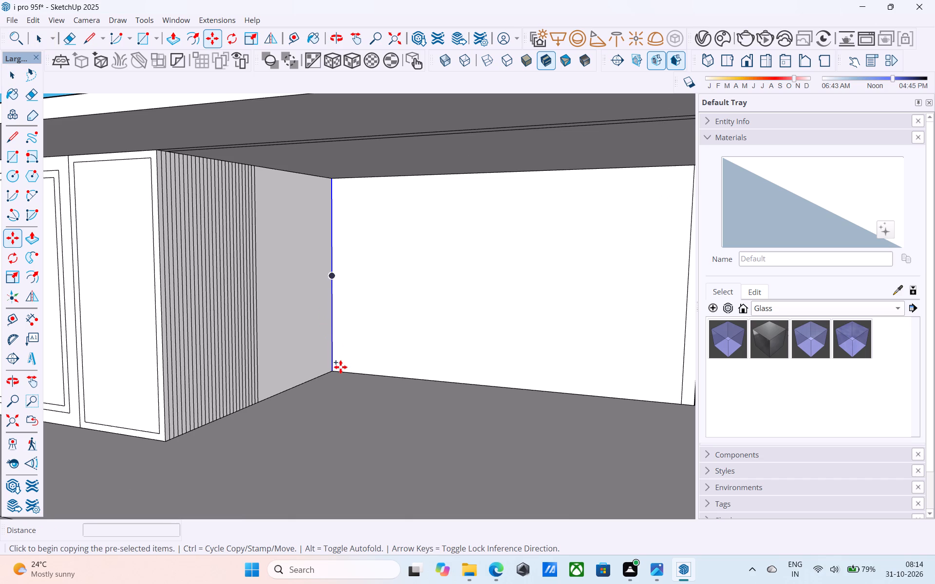
click(334, 370)
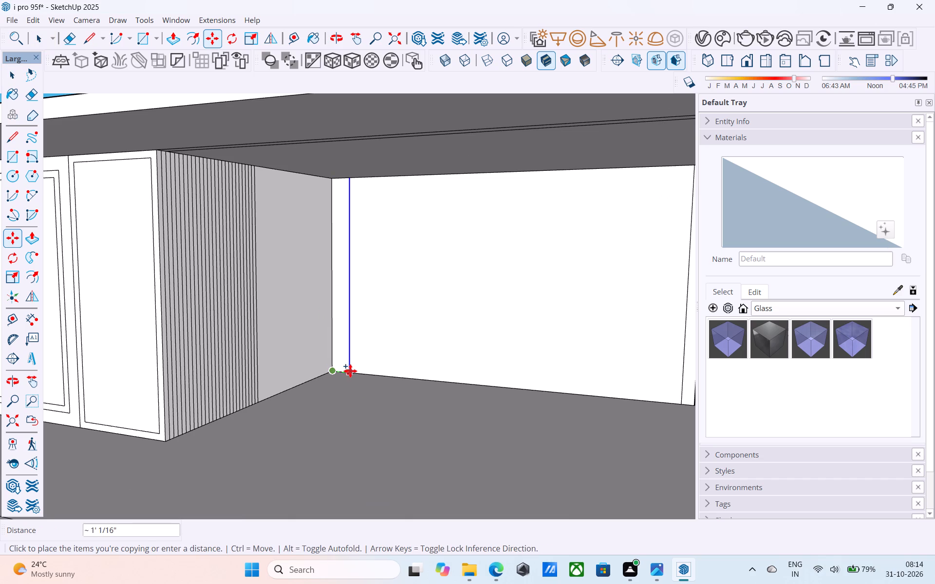
text(4')
key(Return)
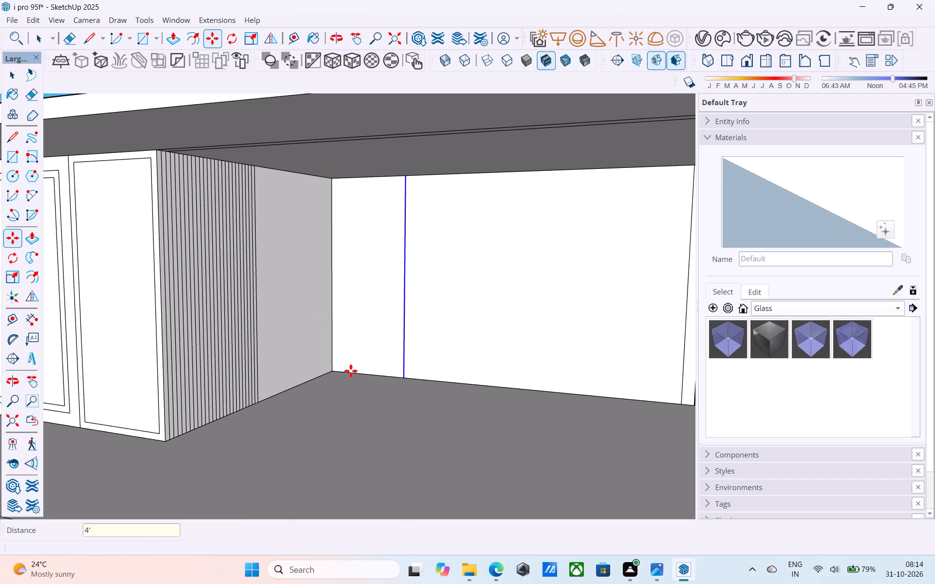
Copy the new vertical line 9' farther along the recessed front wall and save the model.
scroll(294, 401, down, 5)
scroll(277, 427, up, 1)
middle_drag(277, 427, 289, 425)
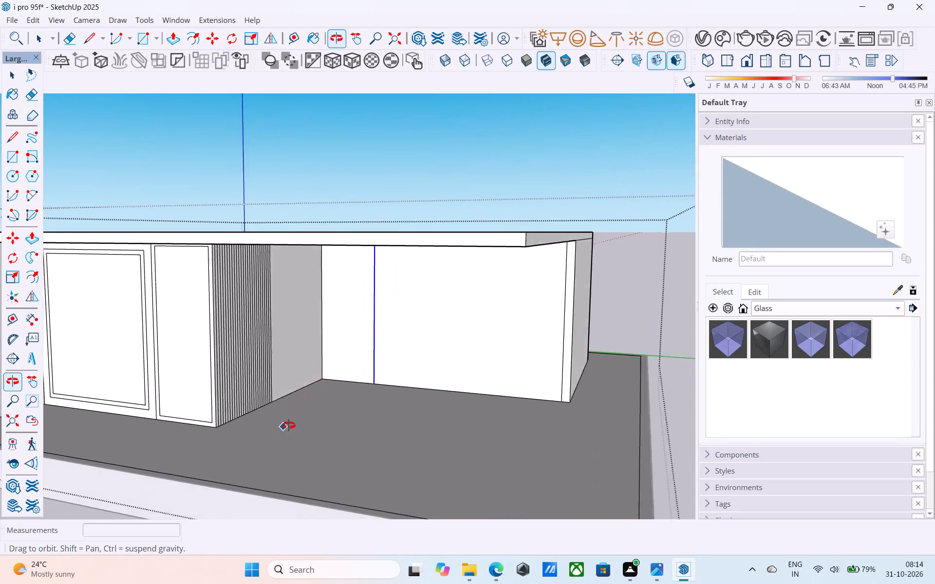
middle_drag(289, 425, 296, 422)
key(space)
middle_drag(346, 400, 318, 417)
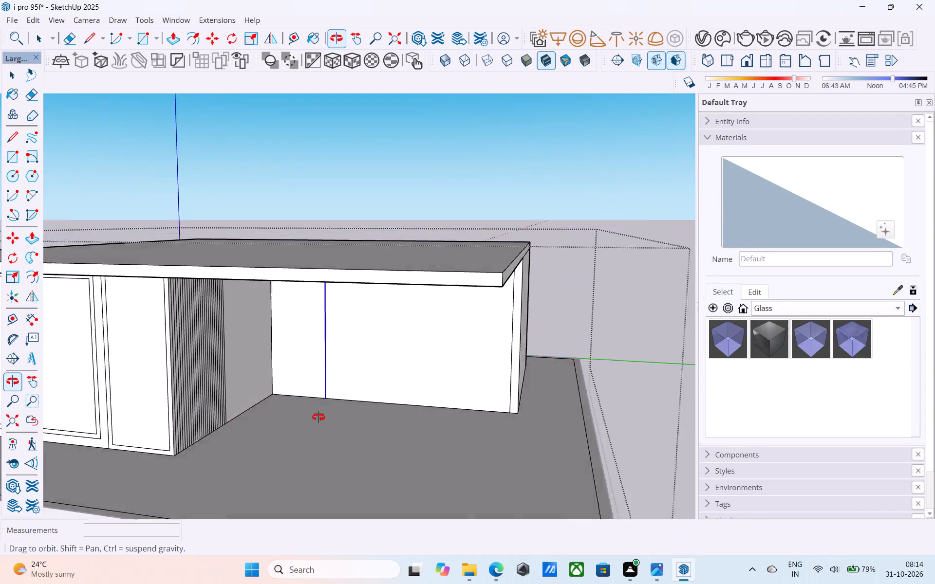
middle_drag(318, 417, 364, 420)
shift+middle_drag(386, 425, 336, 412)
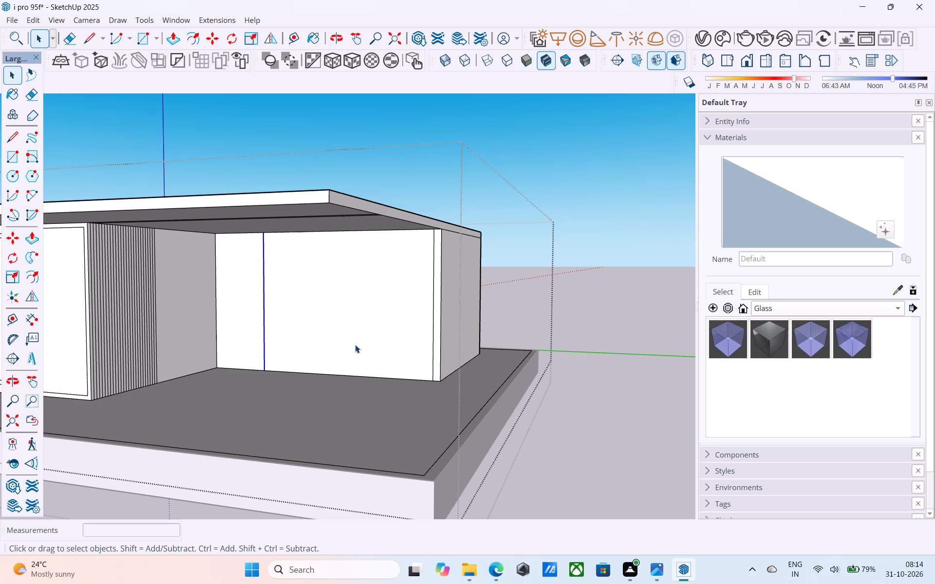
middle_drag(356, 343, 387, 312)
scroll(375, 312, down, 5)
middle_drag(337, 347, 367, 395)
scroll(358, 333, up, 3)
key(m)
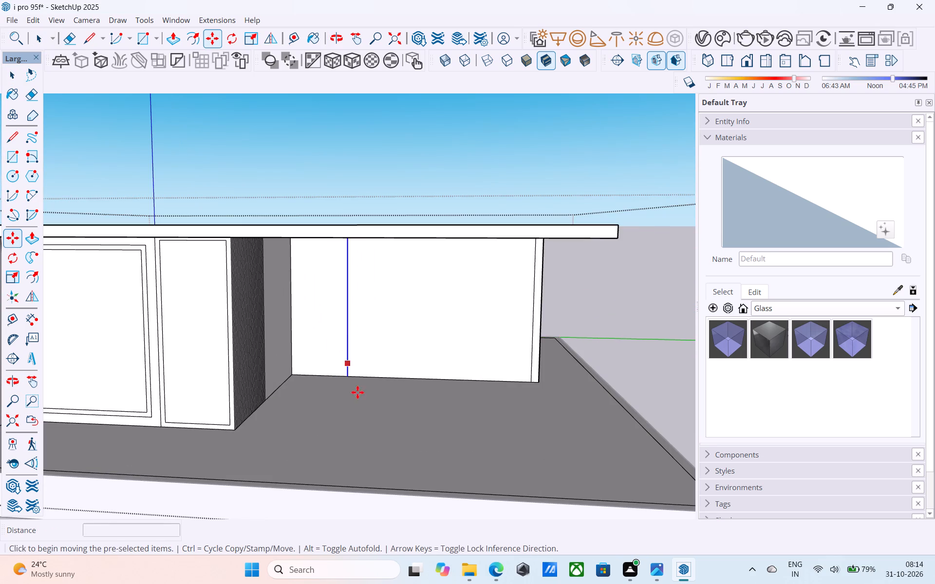
click(350, 378)
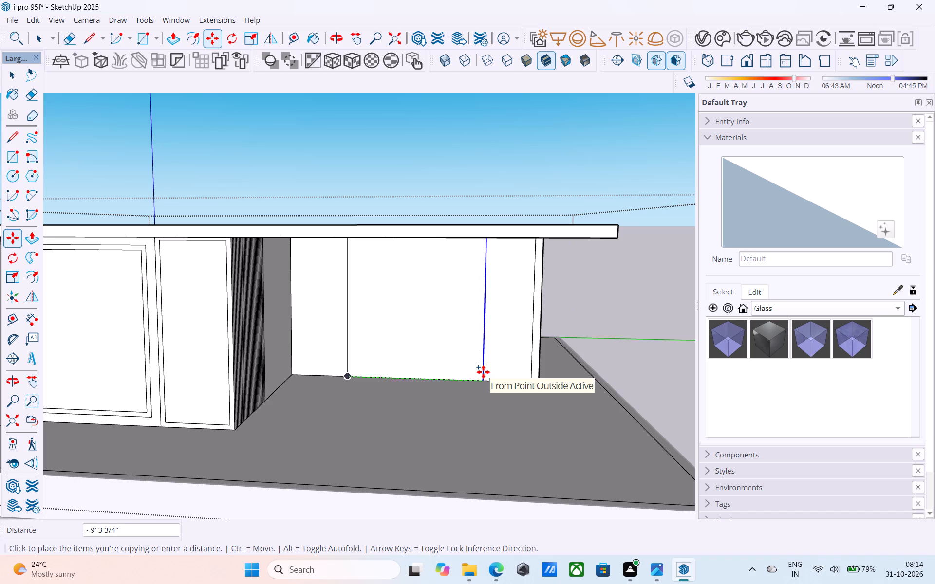
text(9')
key(Return)
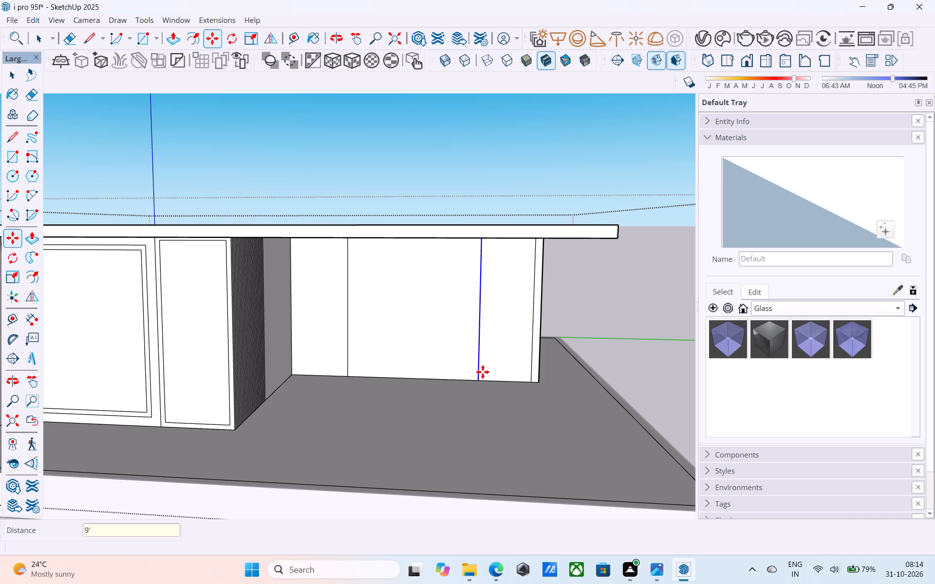
key(space)
key(ctrl+s)
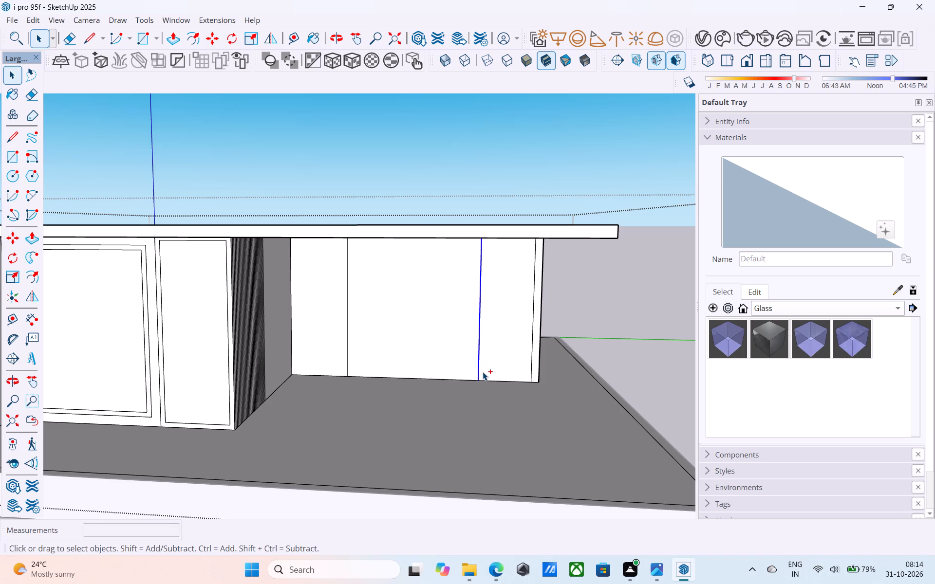
Offset the outline of the 9' wide face on the recessed wall inward 3".
scroll(483, 372, down, 5)
middle_drag(483, 372, 440, 388)
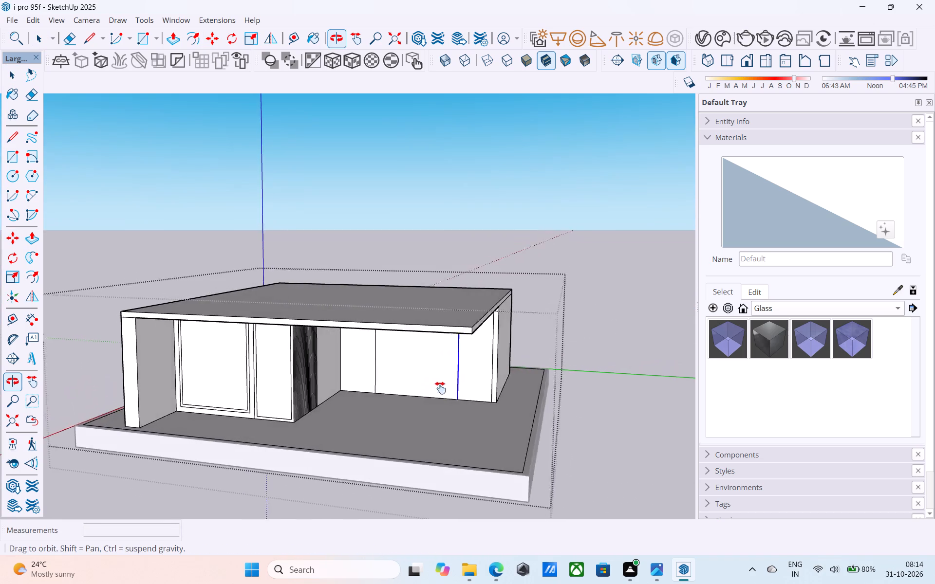
middle_drag(440, 388, 370, 376)
scroll(384, 355, up, 5)
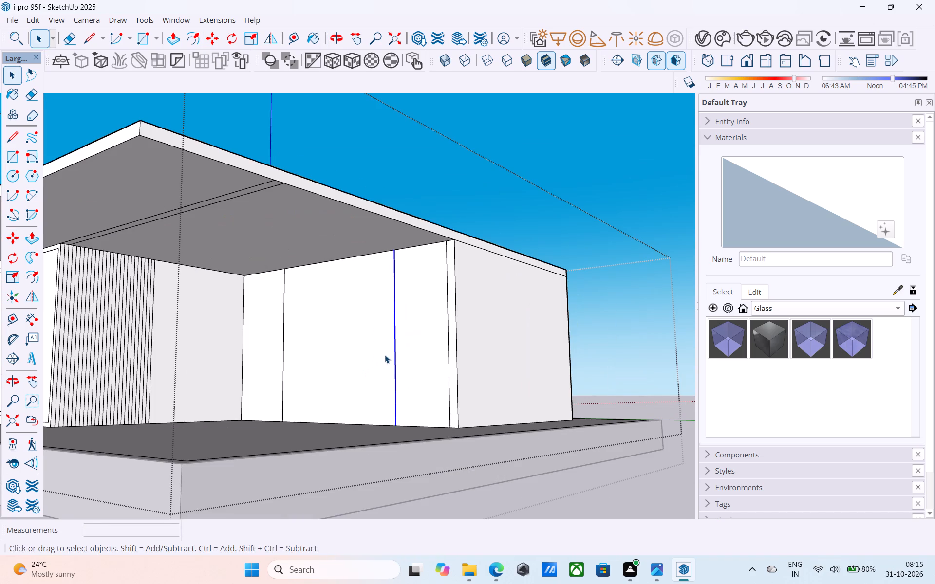
shift+middle_drag(386, 354, 451, 331)
middle_drag(451, 331, 479, 353)
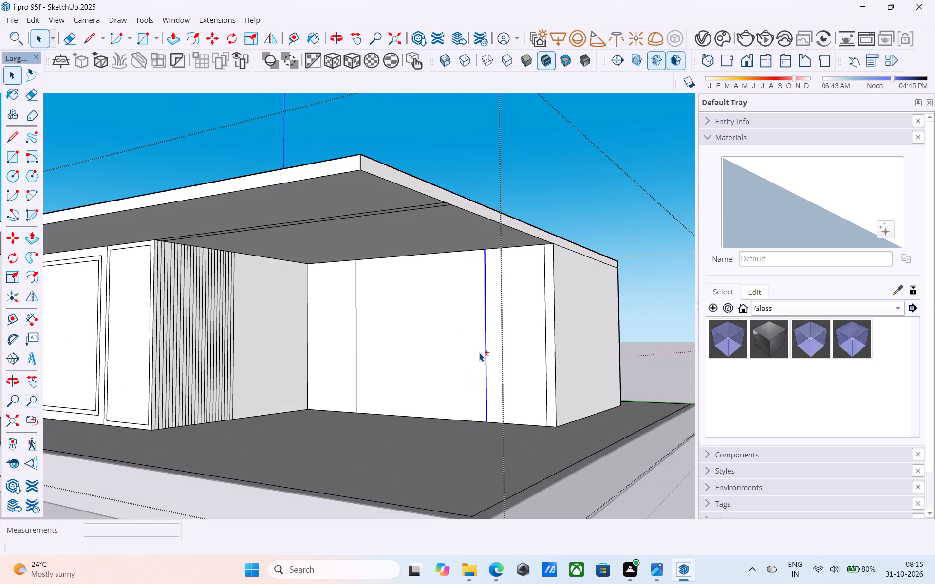
click(431, 321)
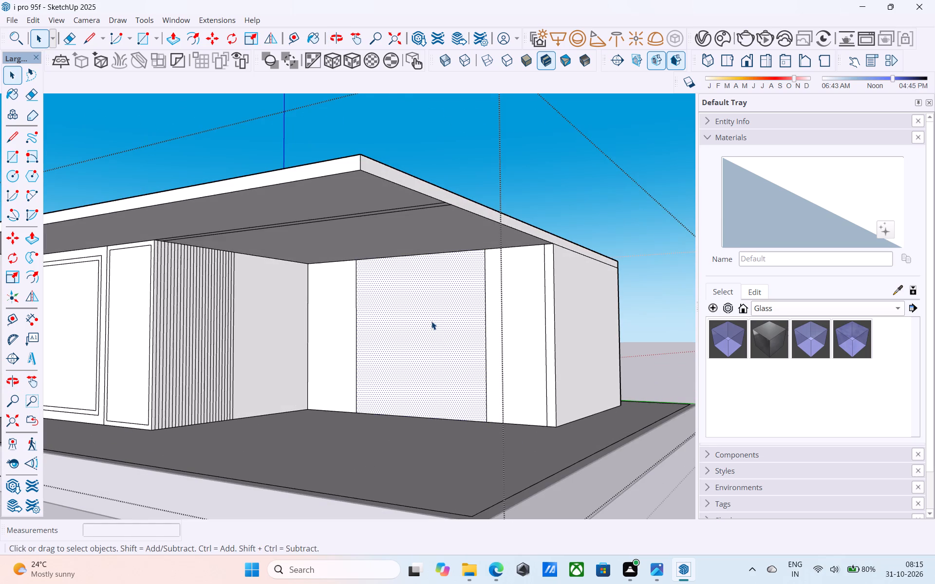
key(f)
click(431, 321)
text(3")
key(Return)
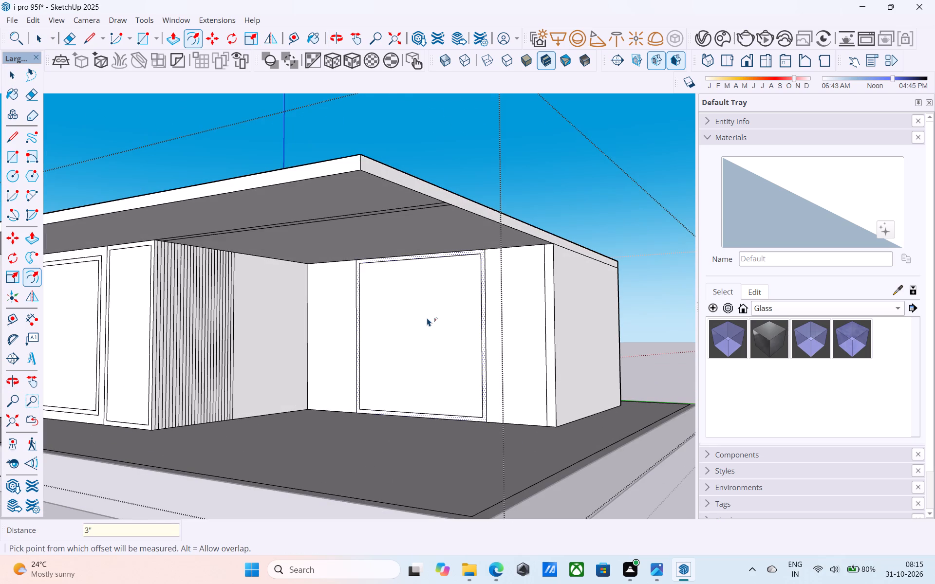
Draw a 9' 6" vertical line between the top and bottom midpoints of the inner rectangle, dividing it into two halves.
middle_drag(427, 318, 438, 323)
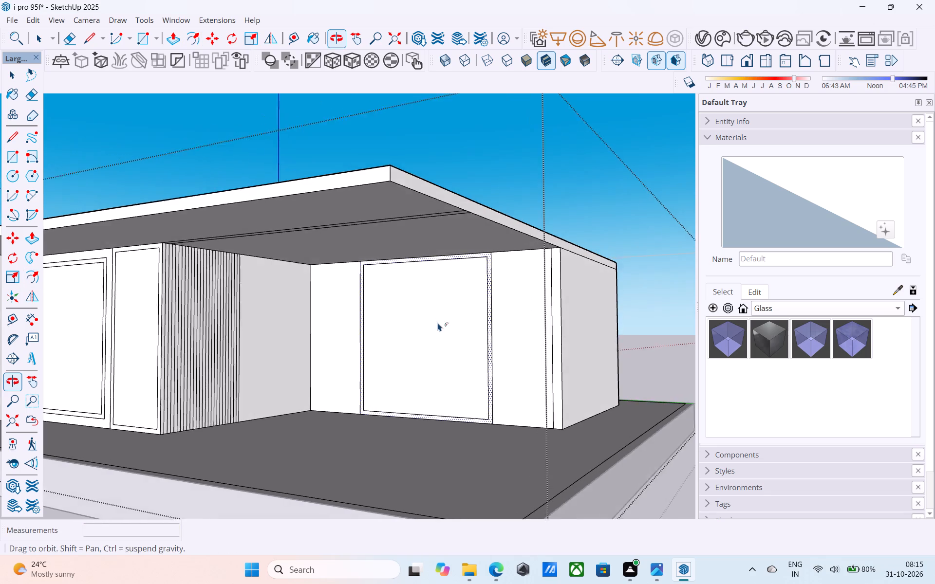
middle_drag(438, 323, 437, 323)
scroll(336, 334, down, 4)
middle_drag(312, 332, 340, 339)
scroll(340, 339, down, 1)
scroll(416, 322, up, 6)
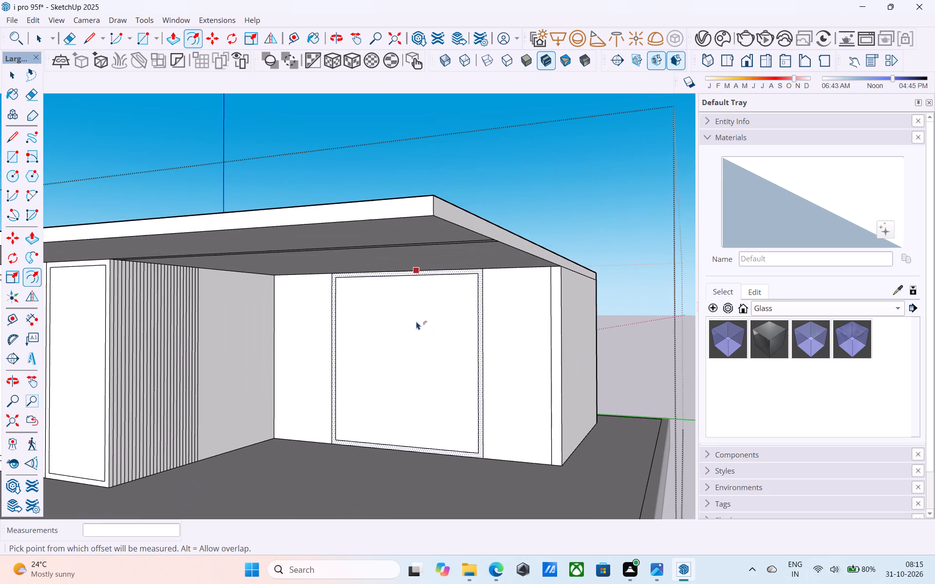
key(l)
middle_drag(414, 321, 441, 337)
shift+middle_drag(445, 342, 369, 272)
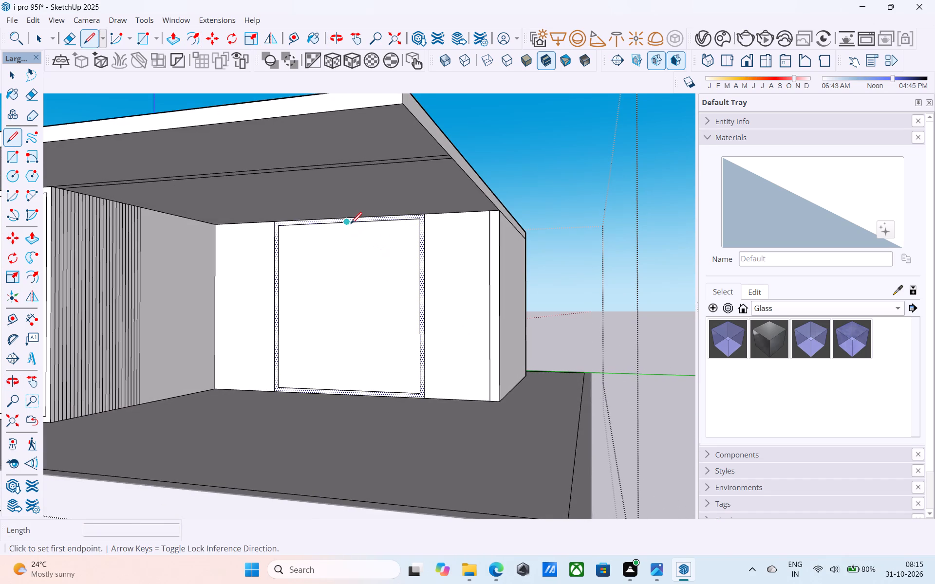
click(350, 223)
click(345, 389)
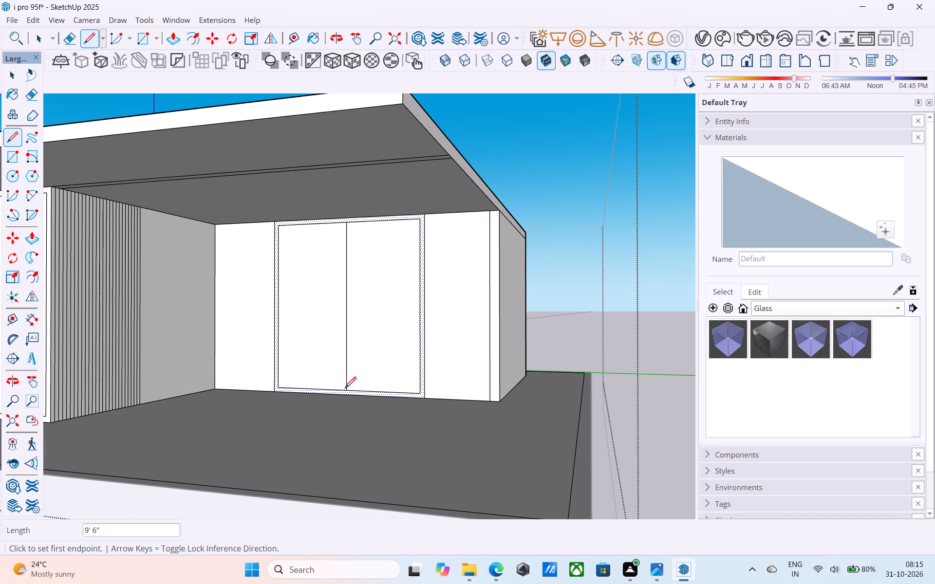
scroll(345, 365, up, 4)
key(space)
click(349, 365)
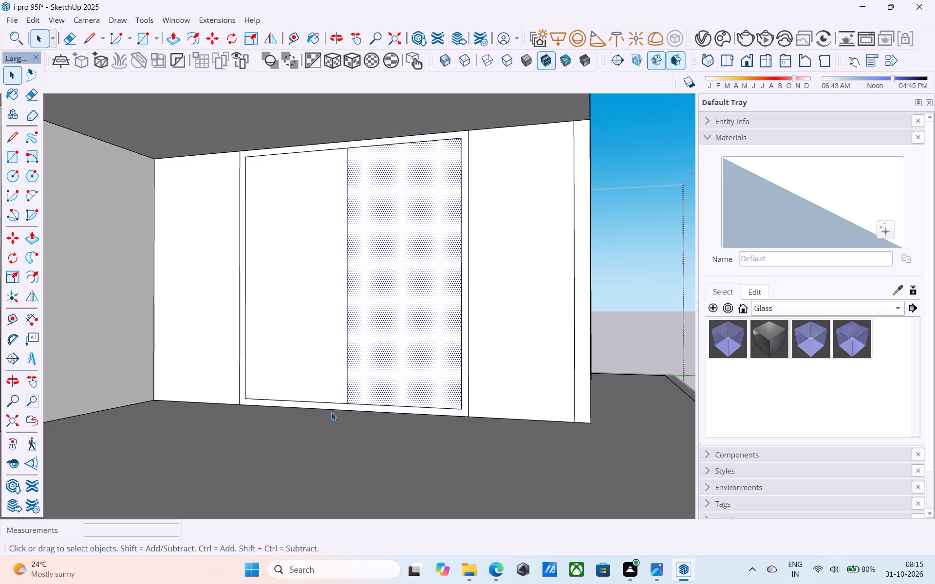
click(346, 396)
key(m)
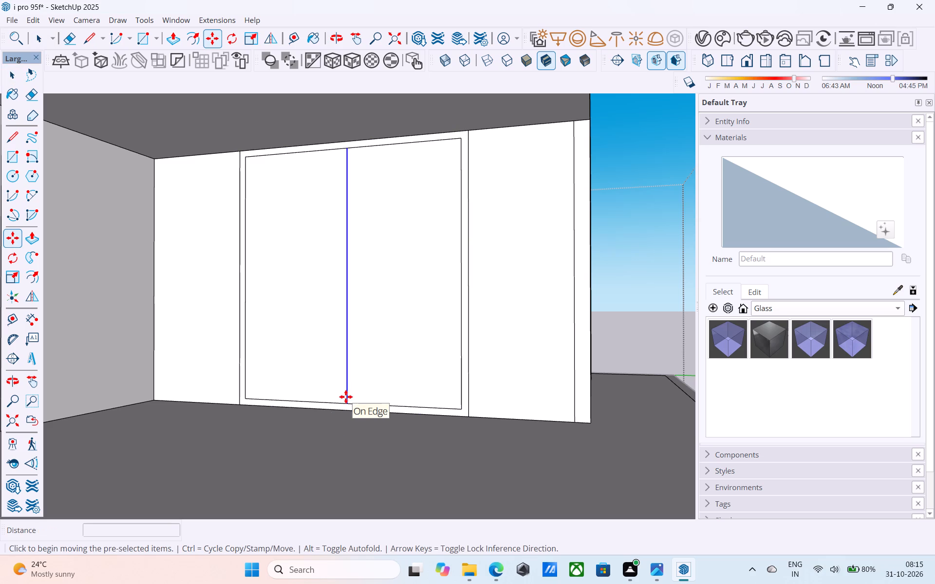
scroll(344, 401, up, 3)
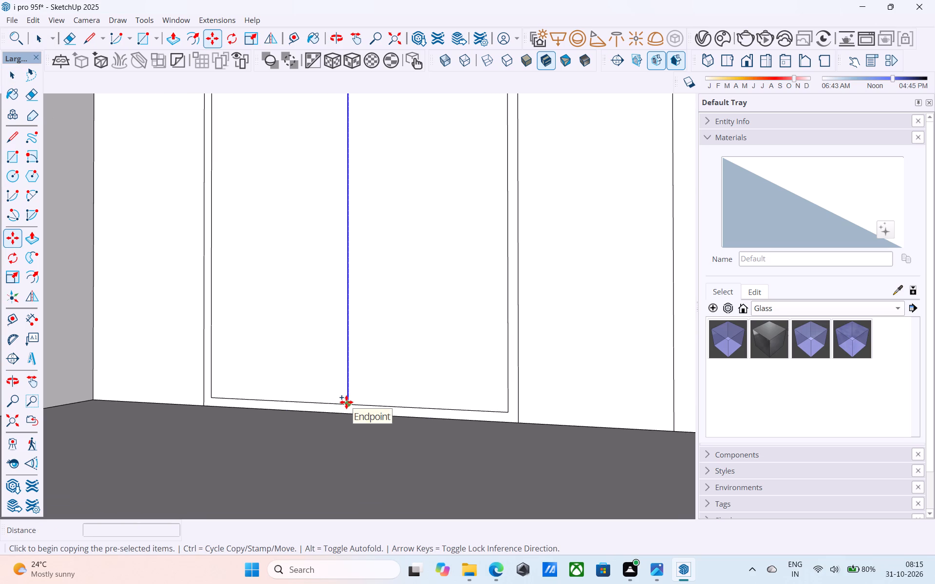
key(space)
Offset the outline of the half nearer the lined partition inward 2" to form a door leaf frame.
click(324, 389)
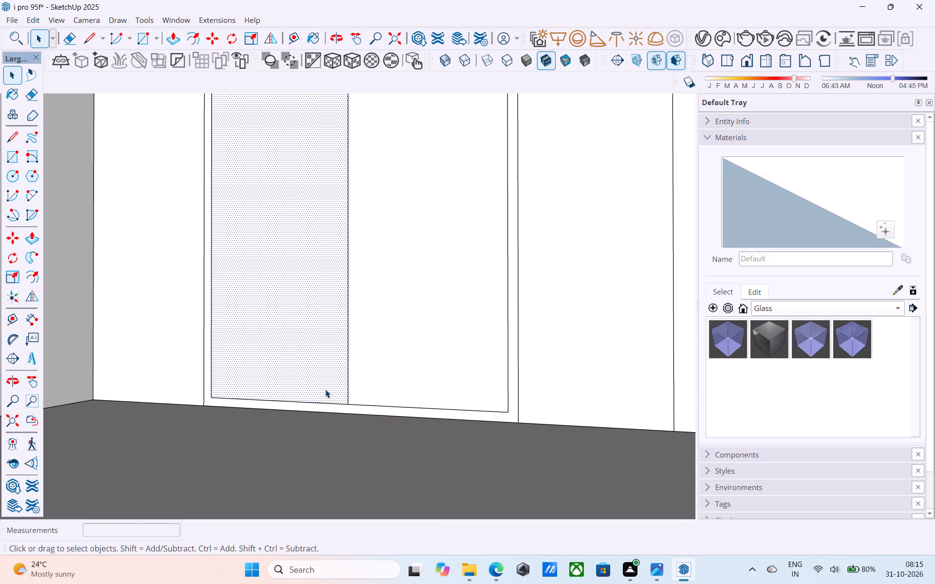
scroll(326, 389, up, 3)
key(f)
click(326, 389)
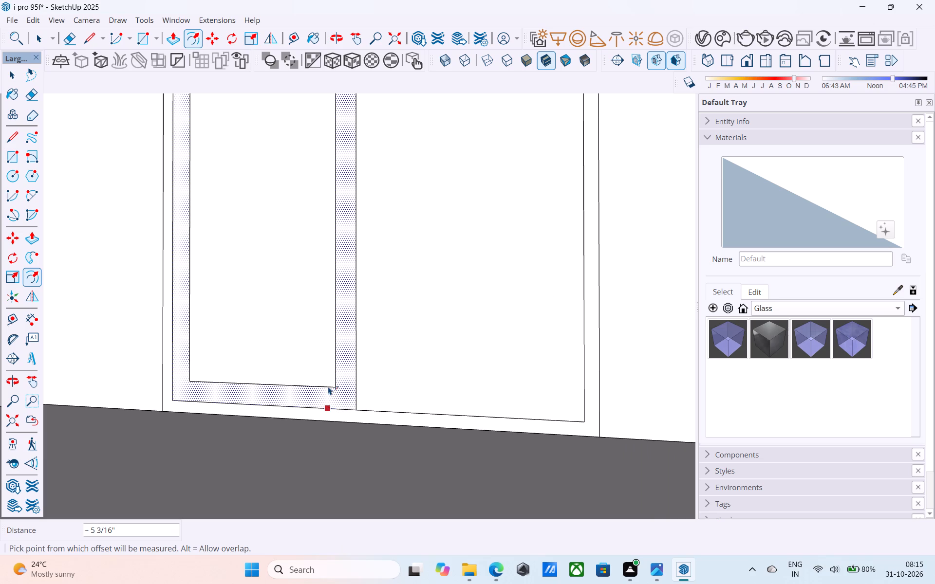
key(3)
key(shift+quotedbl)
key(Return)
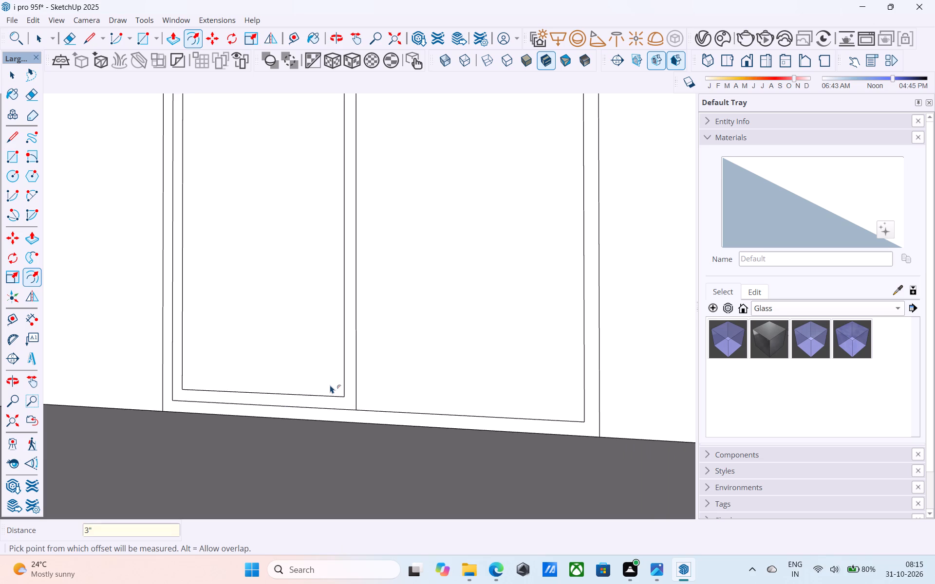
text(2")
key(Return)
key(space)
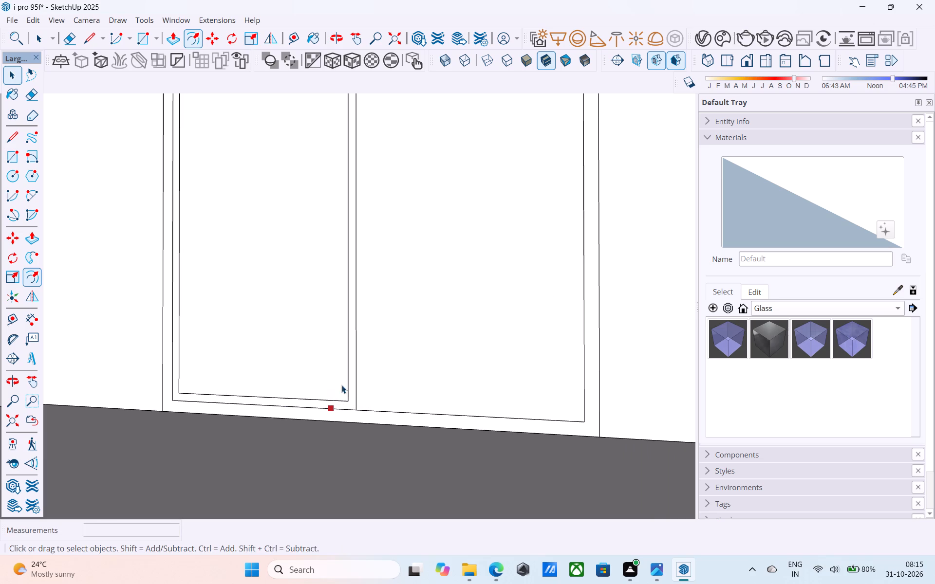
Offset the outline of the other half of the opening inward 2" and save the model.
click(385, 384)
key(f)
click(385, 384)
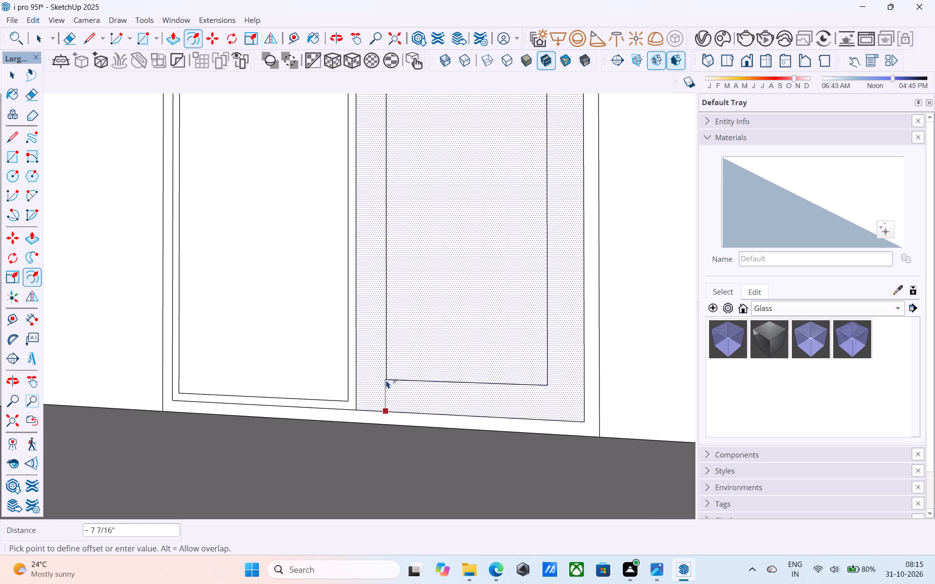
text(2")
key(Return)
key(space)
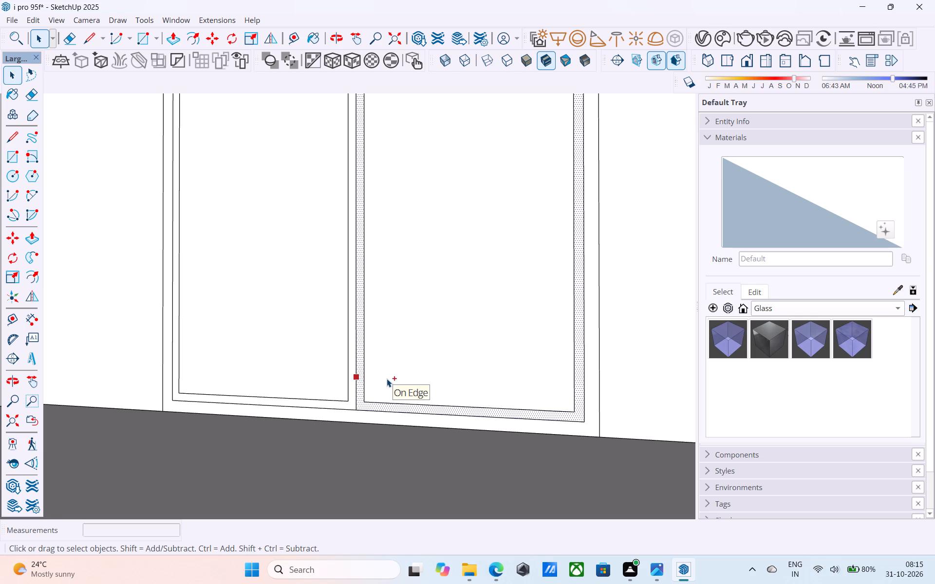
key(ctrl+s)
Examine the framed double opening, roof and building front from several angles.
scroll(387, 379, down, 9)
middle_drag(381, 407, 352, 460)
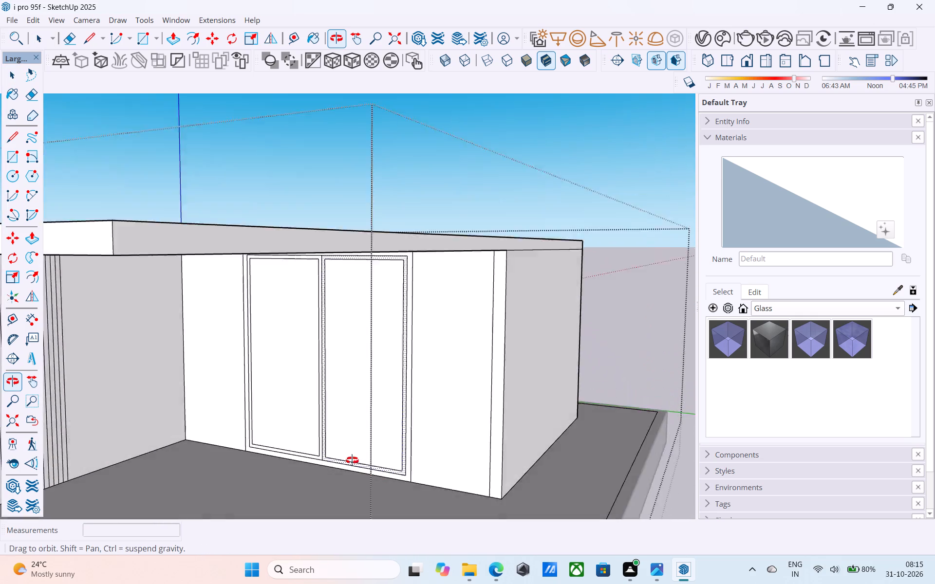
middle_drag(352, 460, 337, 466)
scroll(352, 444, down, 4)
shift+middle_drag(353, 444, 441, 420)
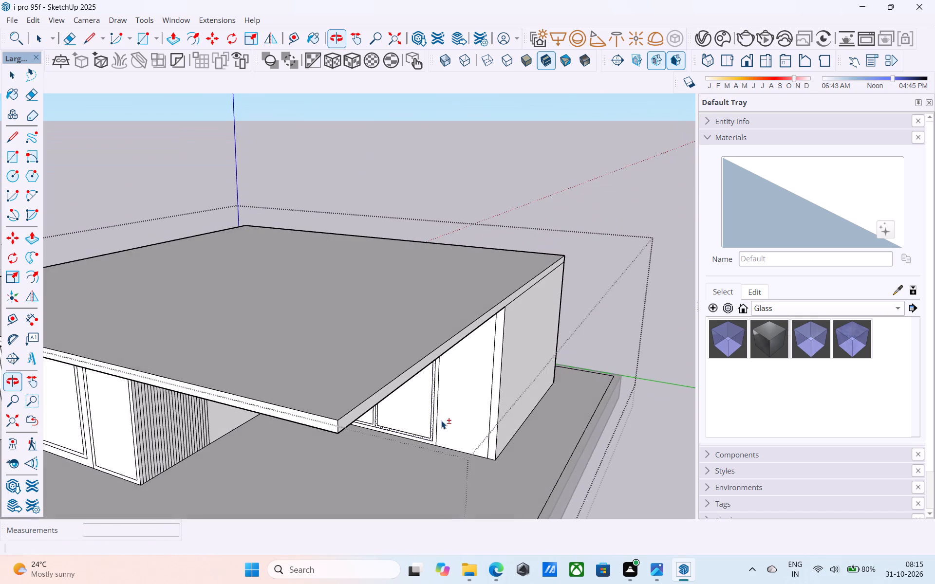
middle_drag(443, 420, 466, 422)
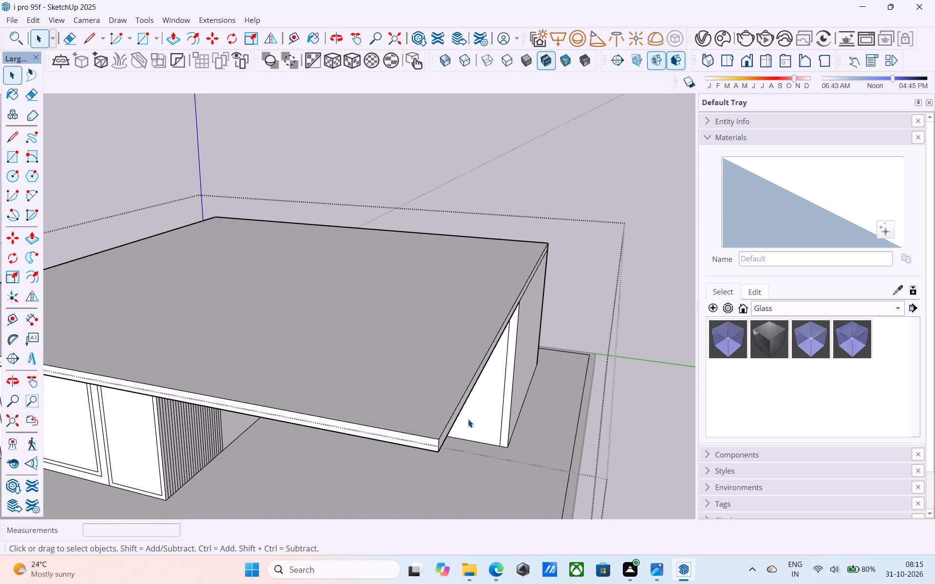
scroll(468, 419, down, 5)
middle_drag(461, 416, 294, 374)
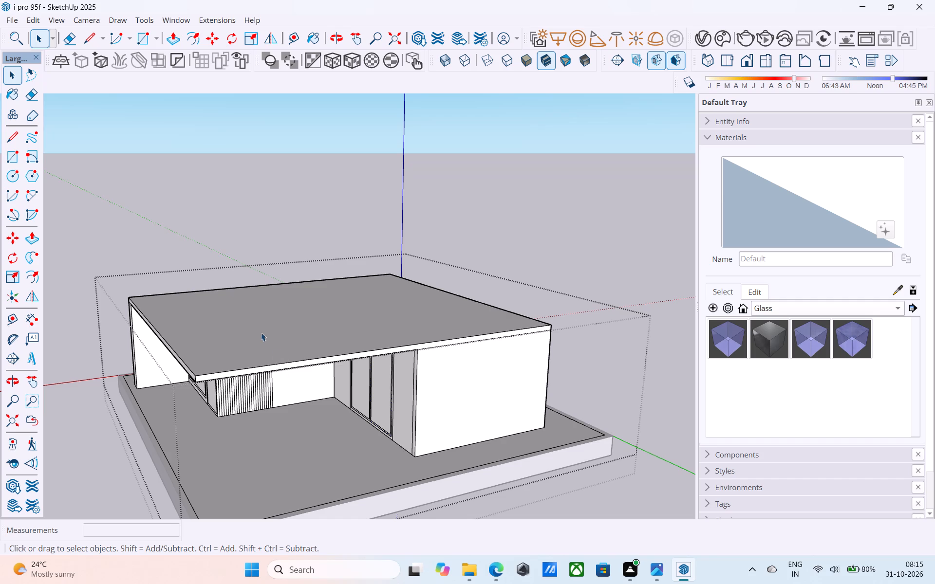
Examine the roof overhang, side wall and front openings from above and below.
middle_drag(387, 412, 400, 406)
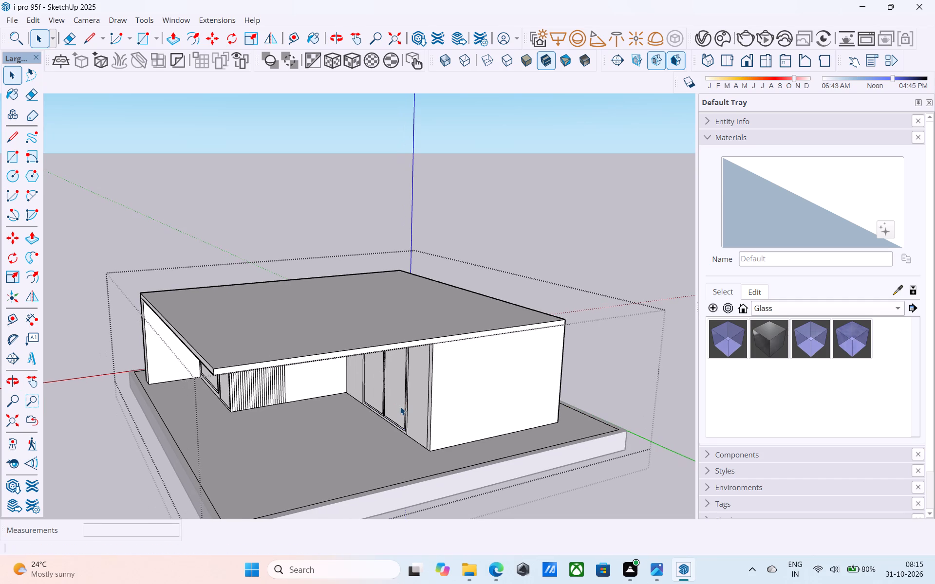
middle_drag(400, 406, 439, 422)
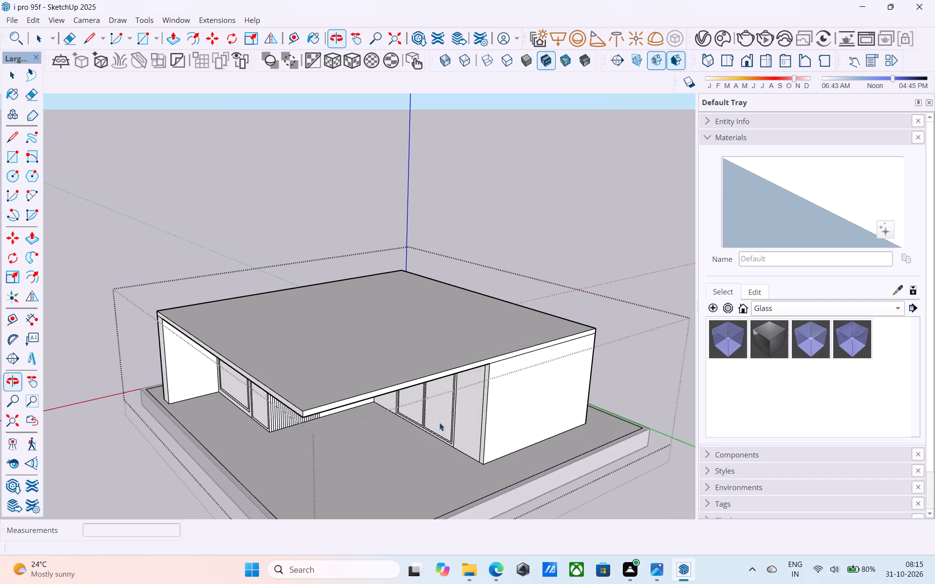
middle_drag(410, 401, 470, 402)
scroll(499, 373, down, 4)
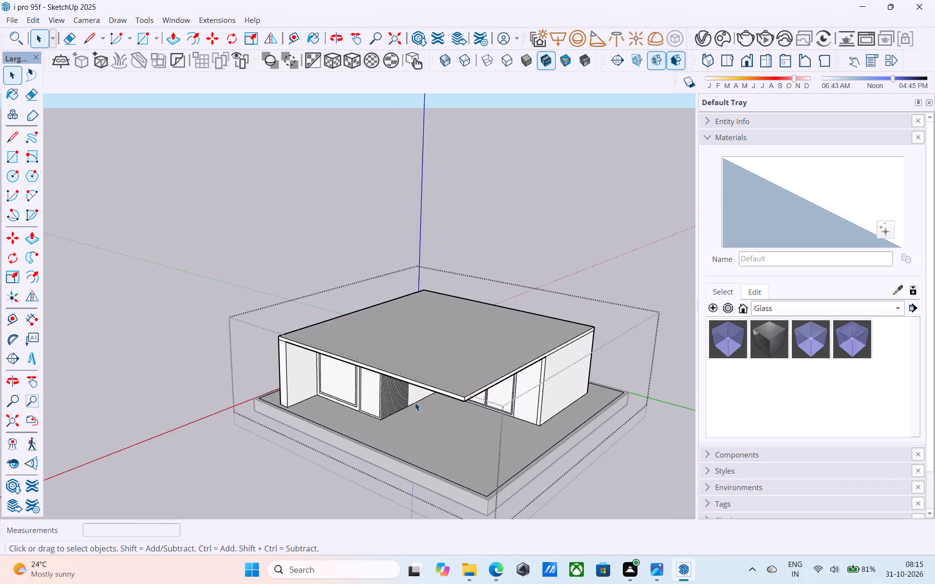
middle_drag(401, 413, 403, 304)
scroll(288, 273, up, 11)
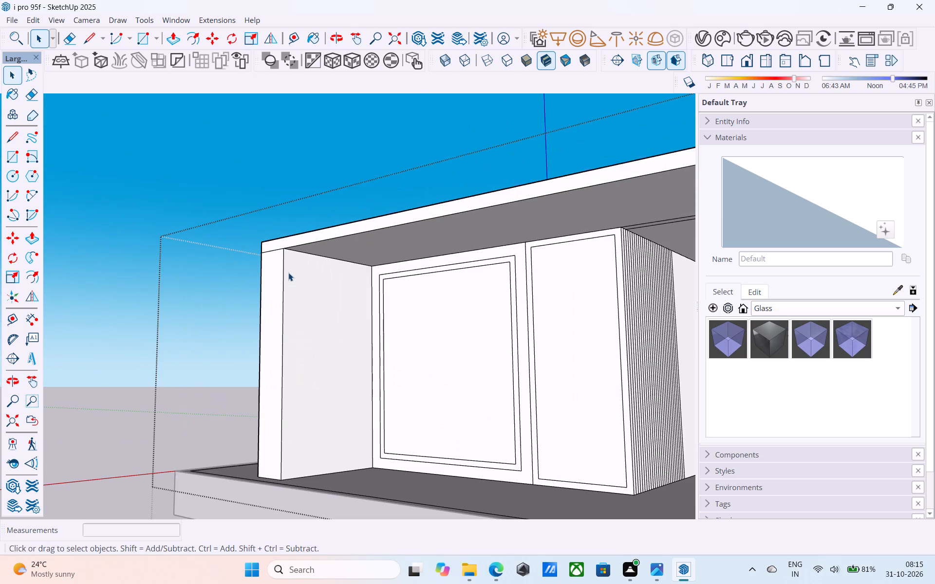
scroll(212, 295, down, 9)
middle_drag(193, 288, 117, 343)
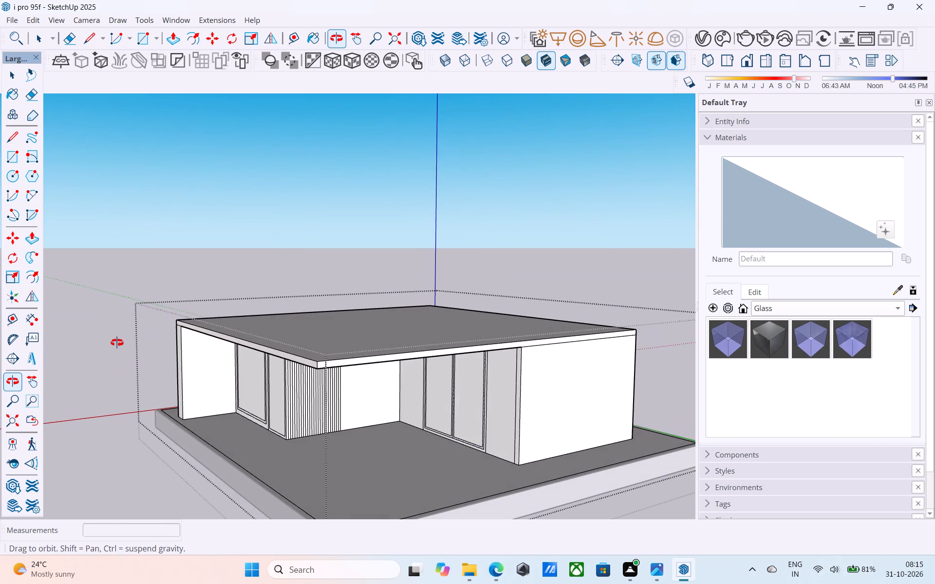
middle_drag(117, 343, 180, 359)
middle_click(181, 360)
Push the roof slab's front edge face, above the framed front openings, back 3'.
scroll(252, 368, up, 4)
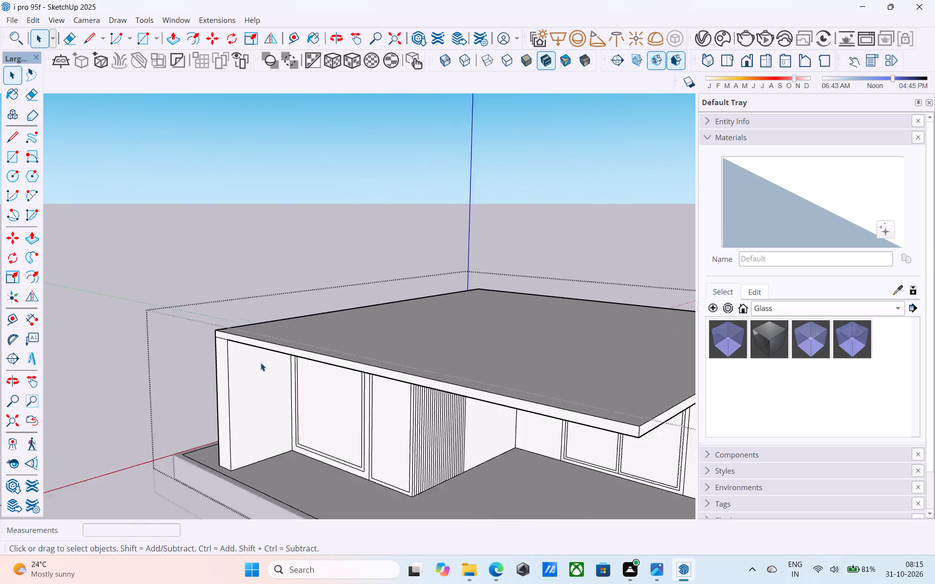
scroll(261, 363, up, 3)
click(277, 338)
key(p)
click(279, 339)
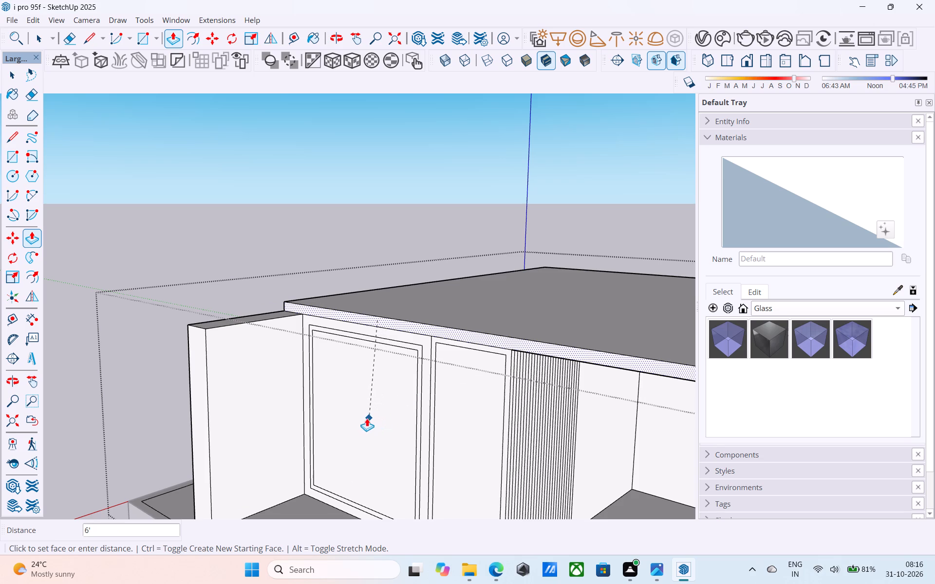
text(3')
key(Return)
key(space)
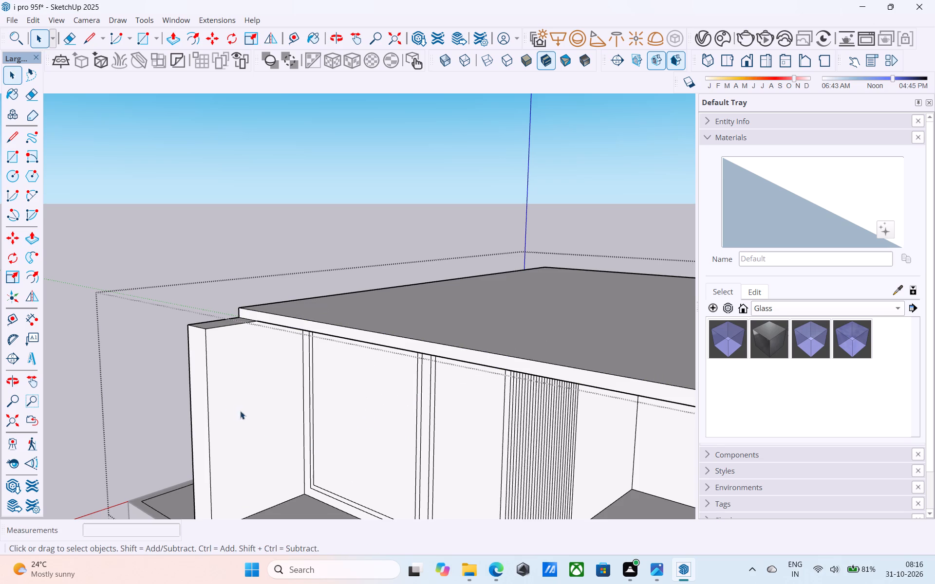
Push the projecting side wall's front end back 3' to align with the roof edge, and save the model.
click(193, 381)
key(p)
click(194, 378)
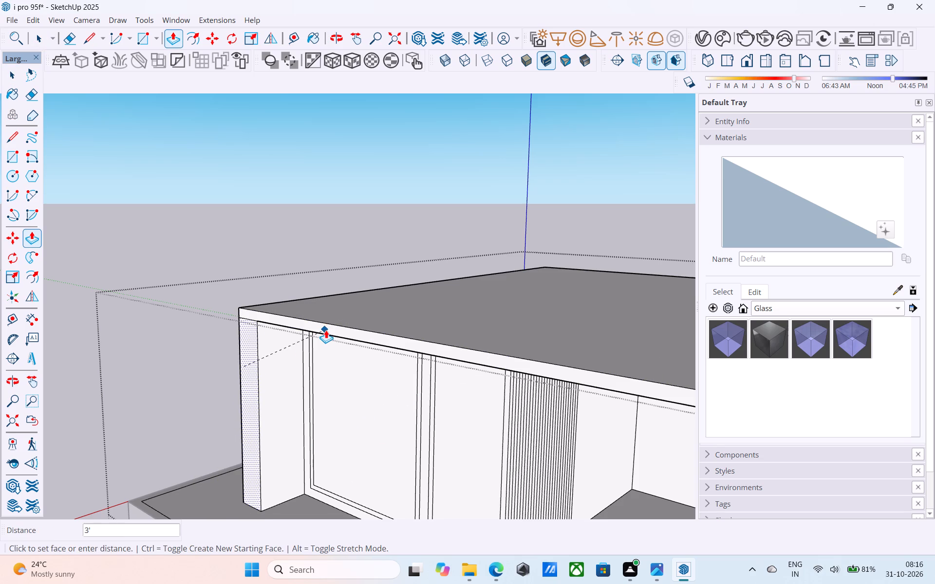
click(327, 330)
key(space)
scroll(327, 330, down, 4)
key(ctrl+s)
Examine the shortened roof overhang and side wall from several angles.
scroll(327, 330, down, 4)
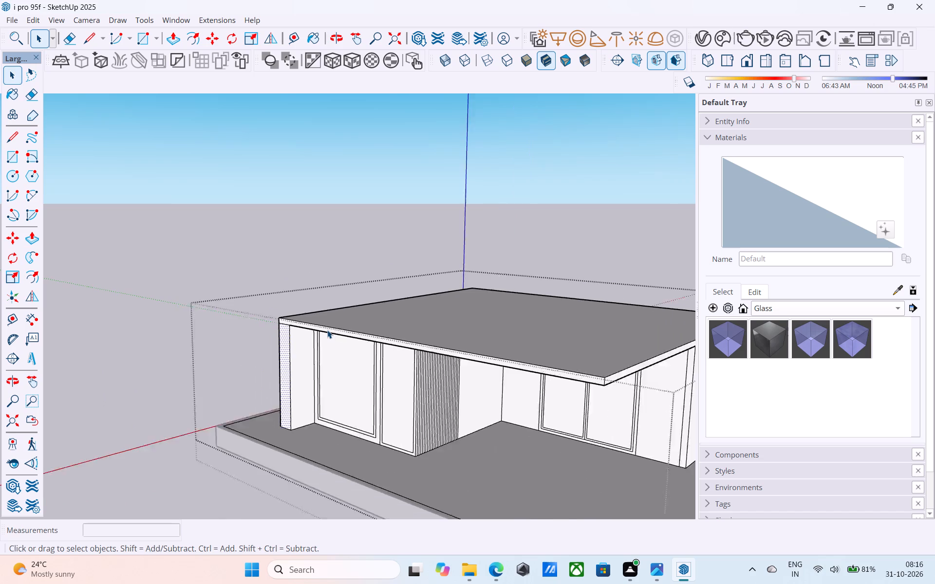
scroll(327, 330, down, 5)
middle_drag(260, 382, 438, 435)
scroll(304, 260, up, 2)
scroll(249, 295, down, 3)
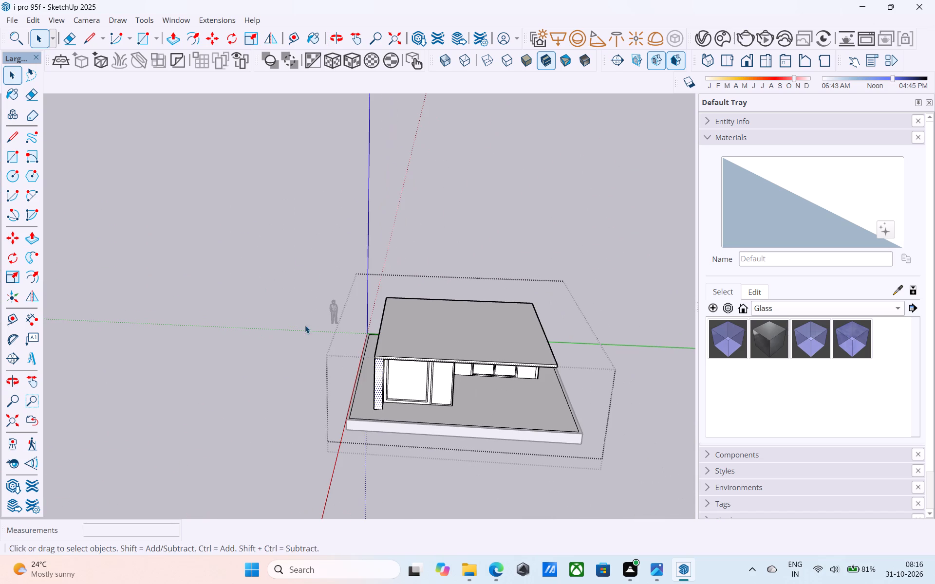
shift+middle_drag(370, 335, 356, 358)
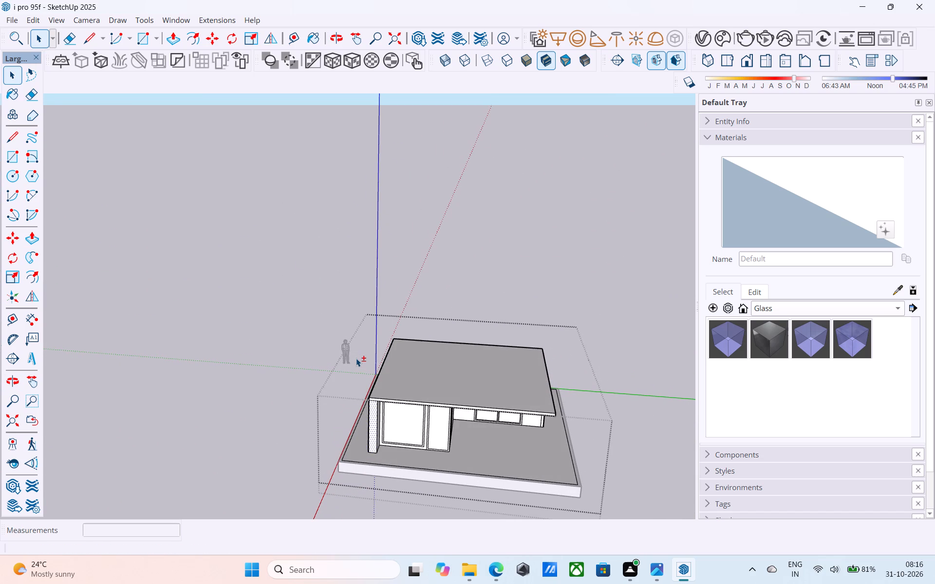
scroll(356, 358, down, 2)
middle_drag(356, 358, 348, 278)
middle_drag(346, 275, 232, 260)
Pull the side wall's front end and the roof's front edge out 2', and save the model.
scroll(271, 333, up, 12)
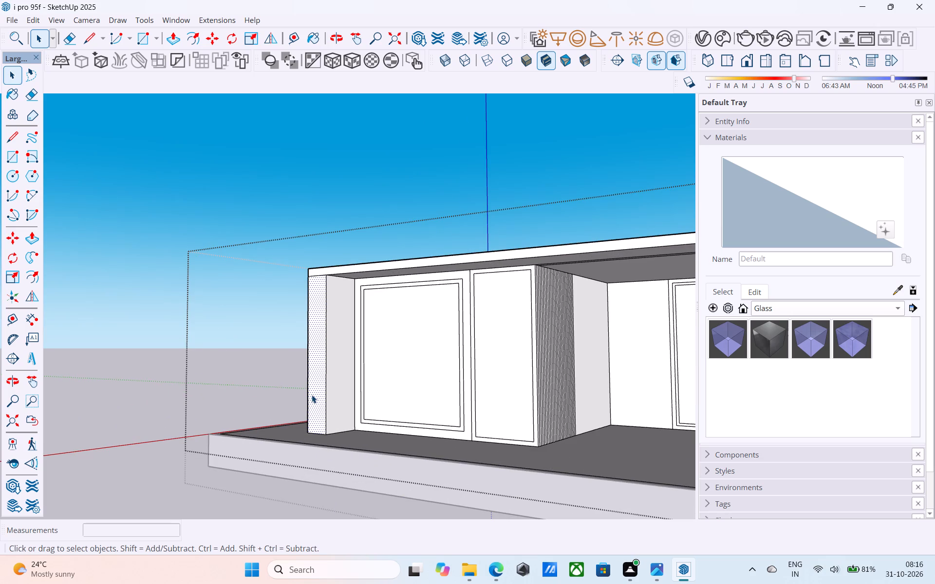
key(p)
click(312, 395)
key(2)
key(apostrophe)
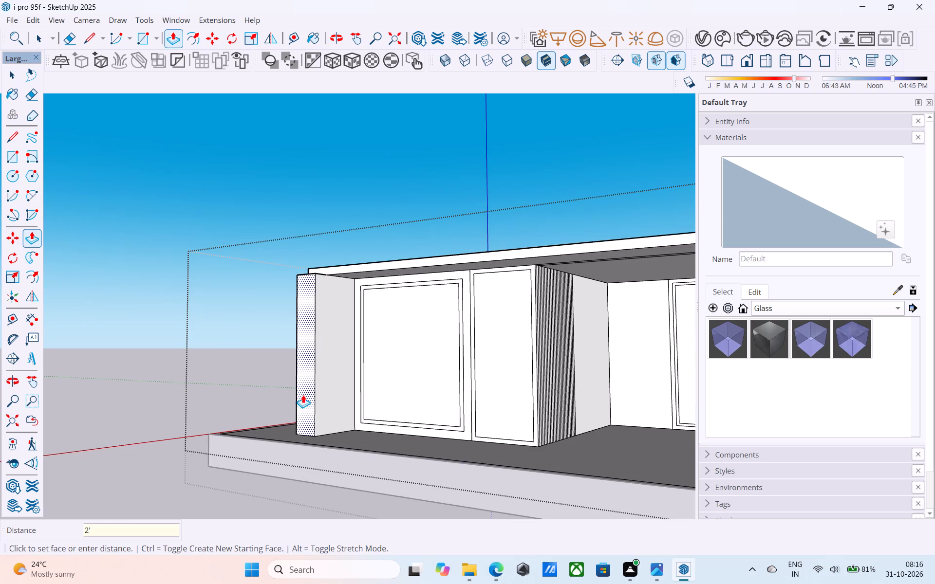
key(Return)
double_click(351, 266)
key(space)
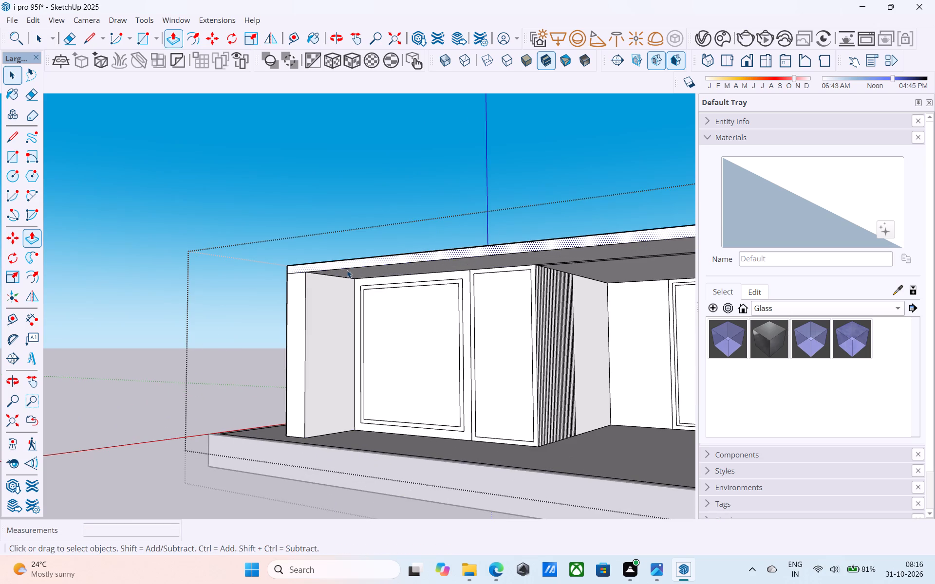
key(ctrl+s)
Examine the building's revised overhang and both facades from above, eye level and the front.
scroll(345, 272, down, 4)
shift+middle_drag(348, 285, 290, 367)
scroll(300, 396, down, 4)
middle_drag(302, 414, 284, 324)
middle_drag(303, 377, 259, 339)
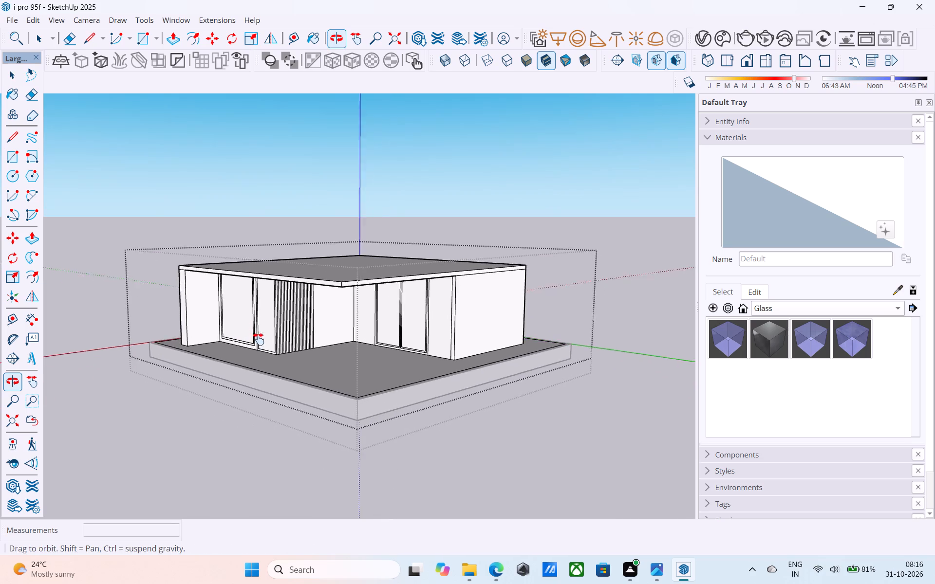
middle_drag(259, 339, 257, 330)
scroll(264, 332, down, 4)
middle_drag(270, 353, 251, 379)
middle_drag(250, 336, 258, 296)
scroll(278, 322, up, 4)
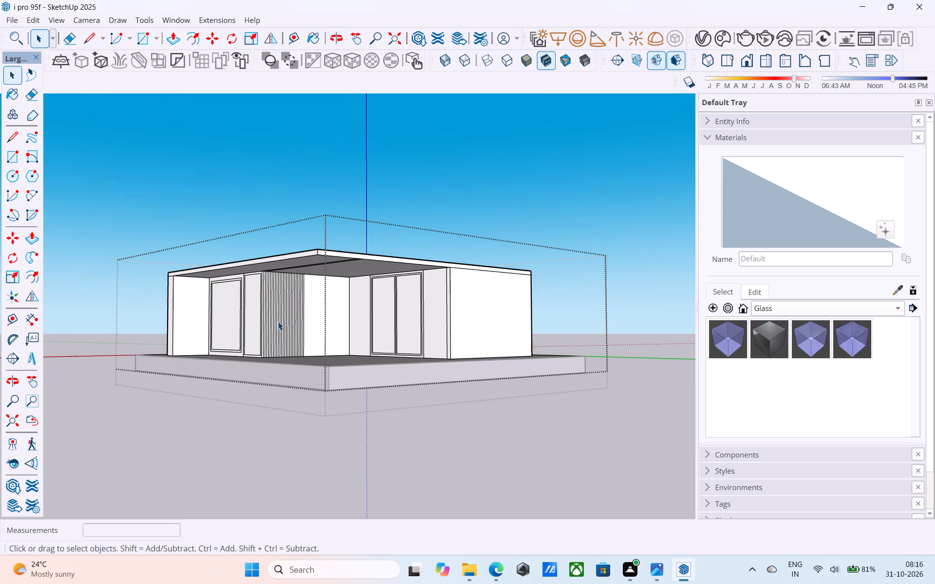
scroll(278, 322, up, 1)
middle_drag(278, 322, 303, 409)
scroll(303, 409, down, 2)
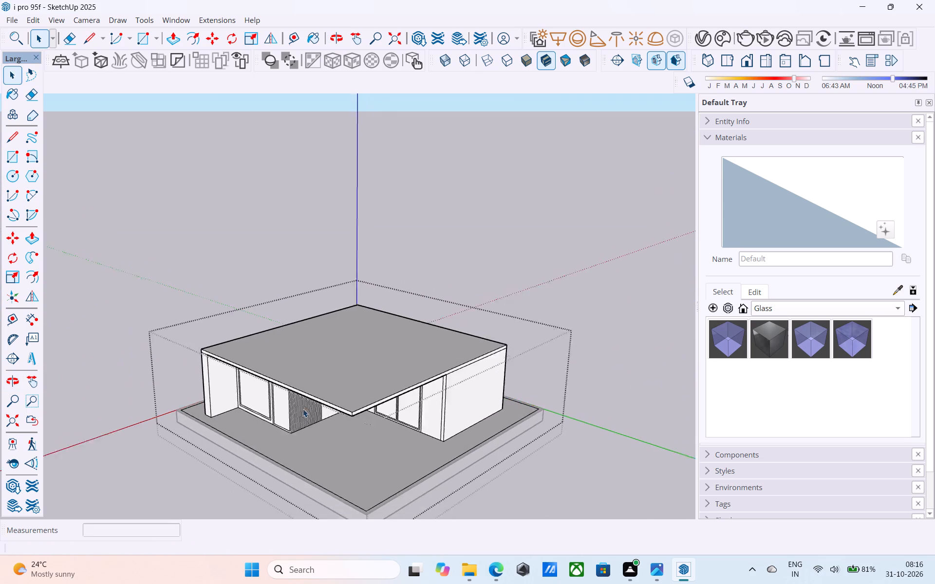
scroll(303, 409, down, 2)
shift+middle_drag(303, 409, 348, 294)
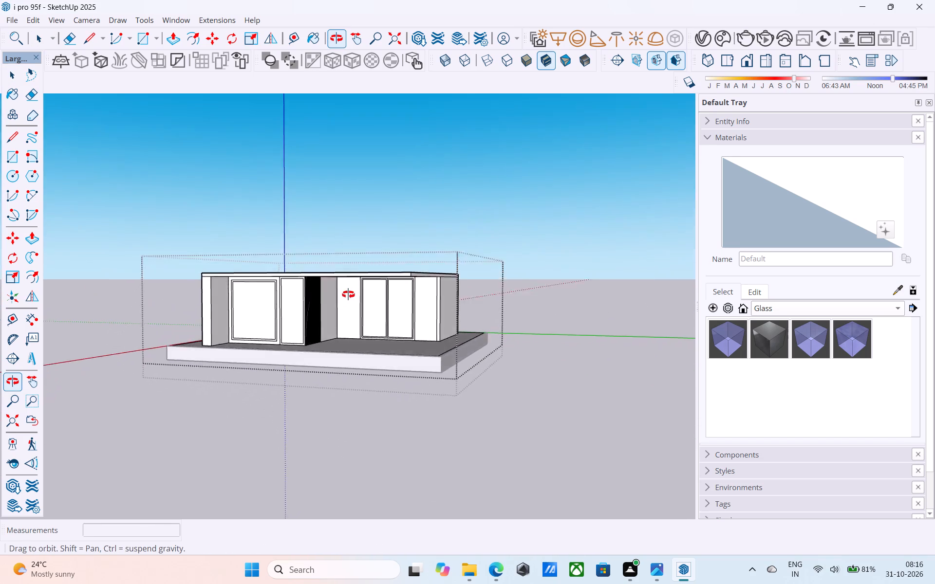
shift+middle_drag(348, 294, 350, 294)
Push both inner panels of the recessed double door 6" through the wall to open them, and save the model.
scroll(388, 303, up, 13)
click(363, 310)
scroll(364, 311, up, 2)
shift+middle_drag(364, 311, 338, 335)
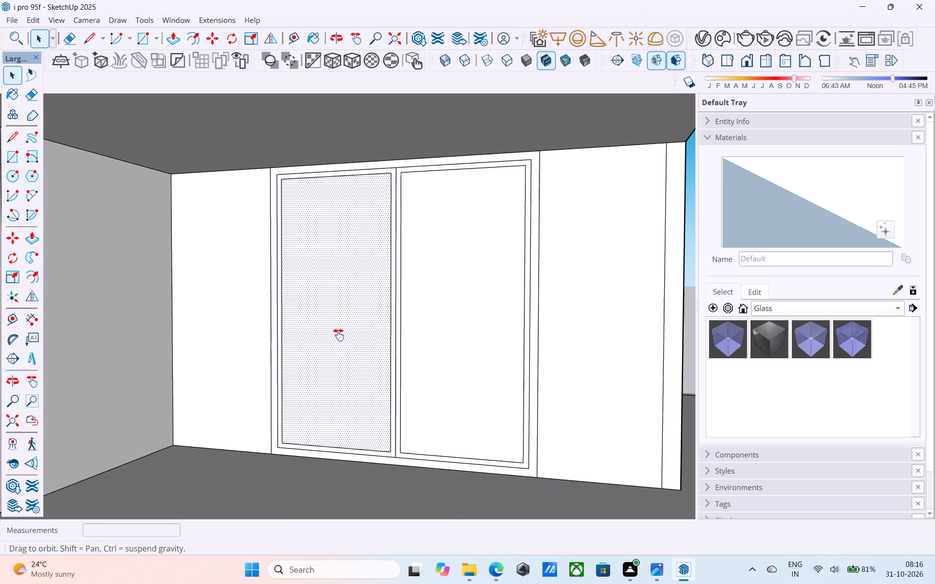
shift+middle_drag(338, 335, 326, 348)
key(p)
click(326, 348)
scroll(331, 345, up, 2)
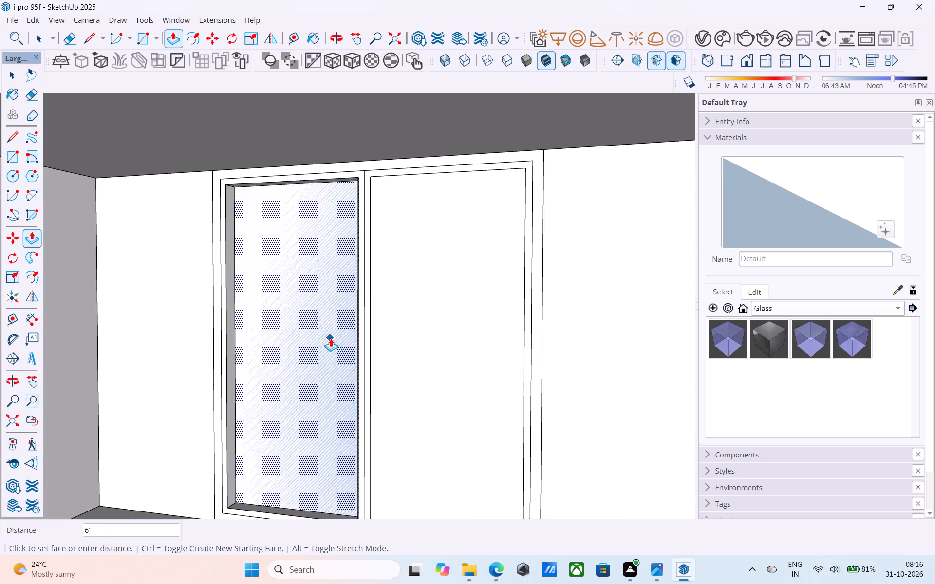
click(337, 321)
double_click(434, 334)
key(space)
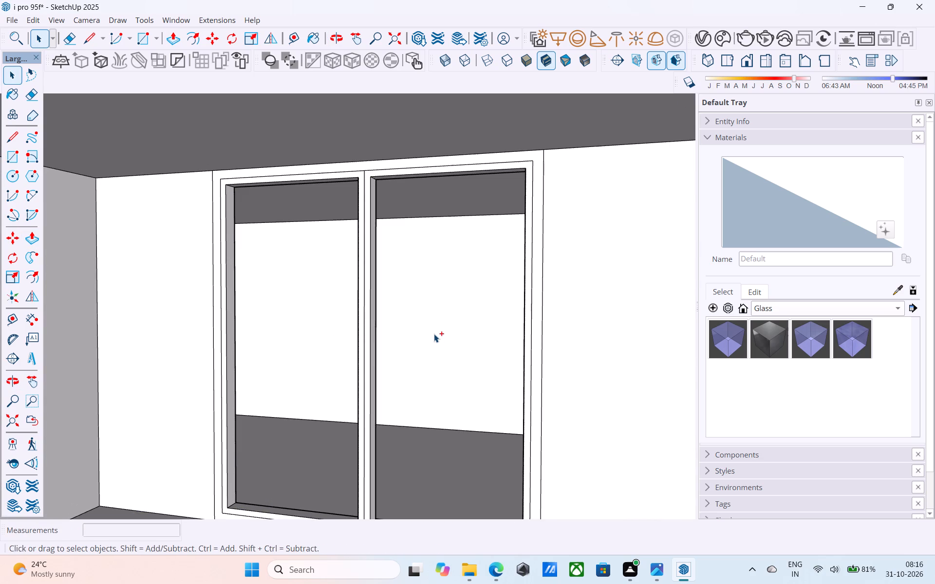
key(ctrl+s)
Draw an 8' 6" vertical line between the top and bottom midpoints of the large front opening's inner rectangle.
scroll(428, 332, down, 13)
middle_drag(422, 330, 465, 329)
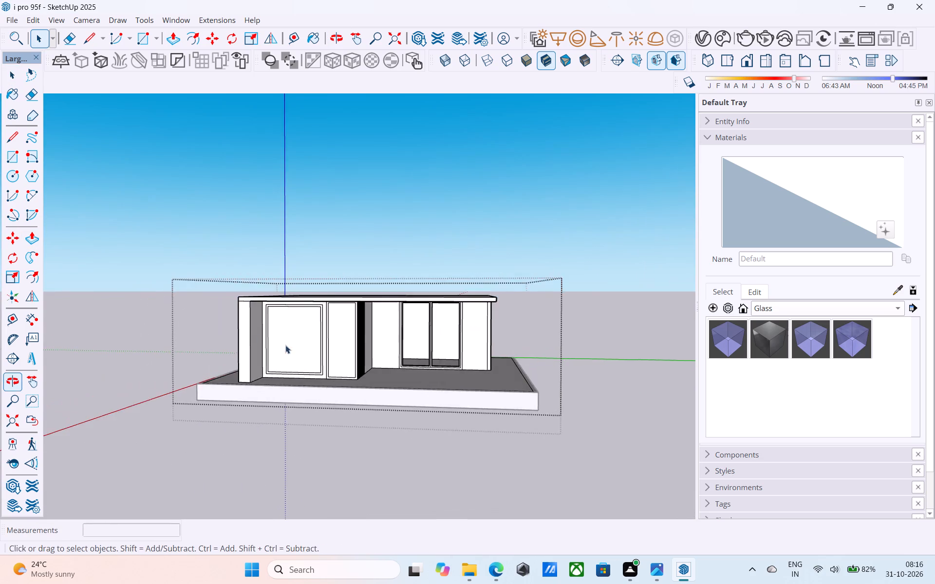
scroll(255, 330, up, 5)
middle_drag(298, 338, 290, 336)
key(l)
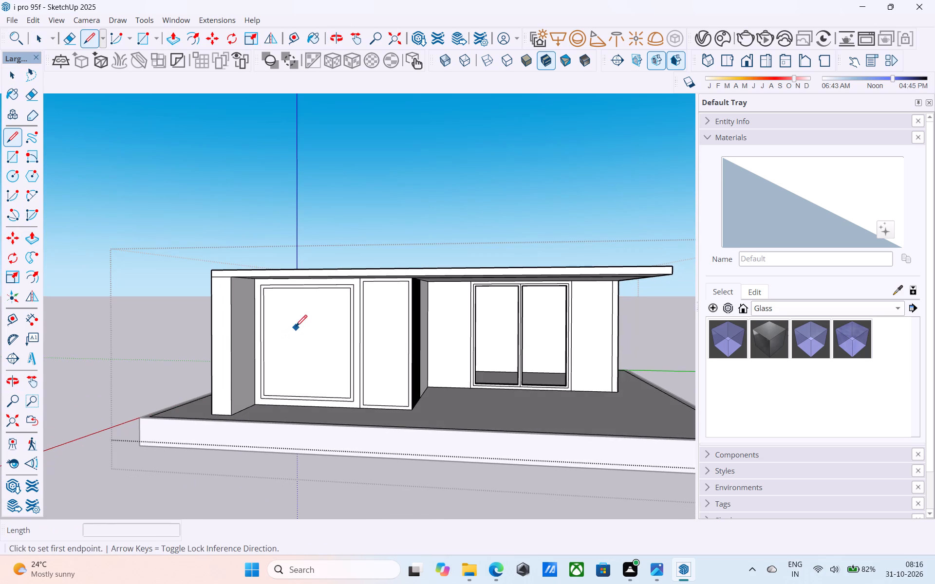
scroll(305, 303, up, 1)
scroll(324, 249, up, 5)
scroll(324, 246, down, 1)
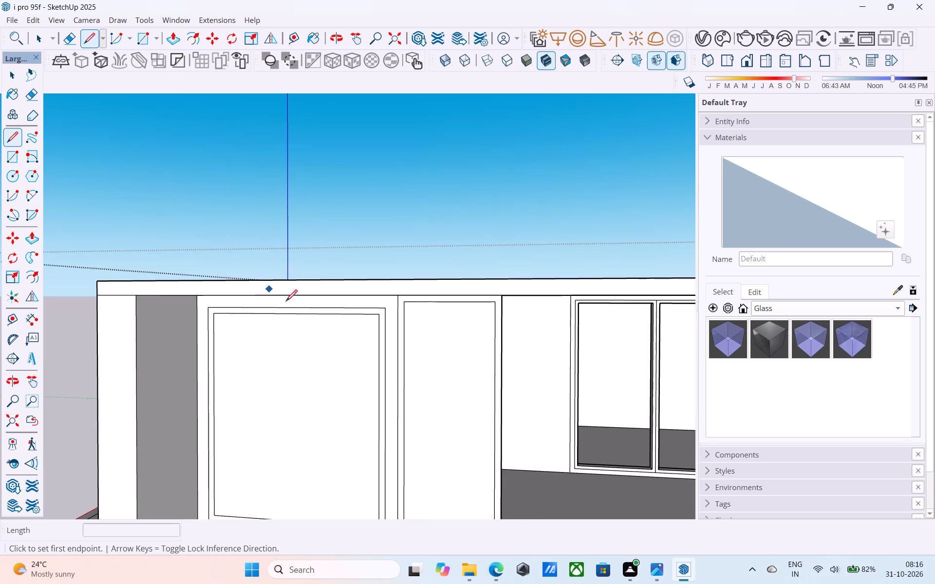
scroll(294, 310, up, 5)
click(300, 314)
scroll(334, 193, down, 5)
scroll(322, 354, up, 1)
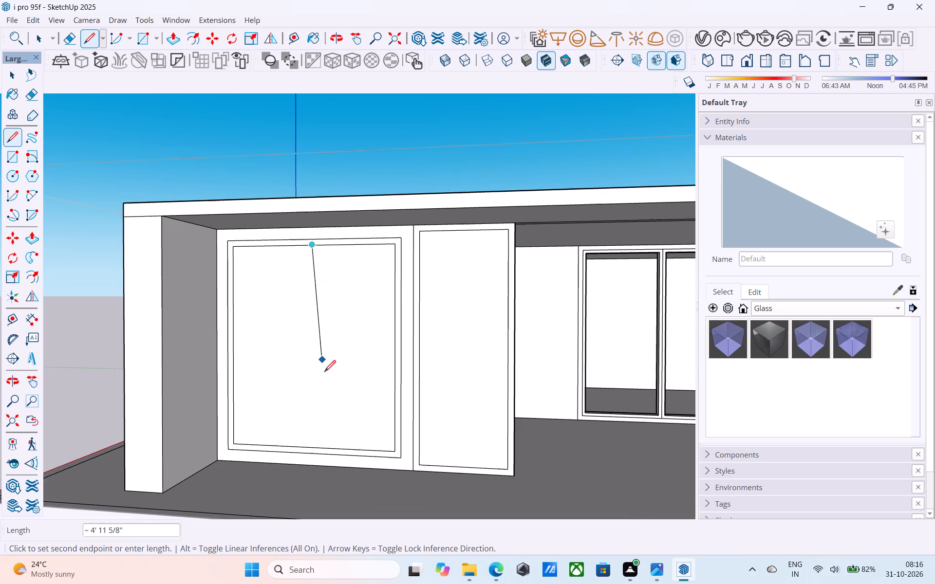
click(313, 448)
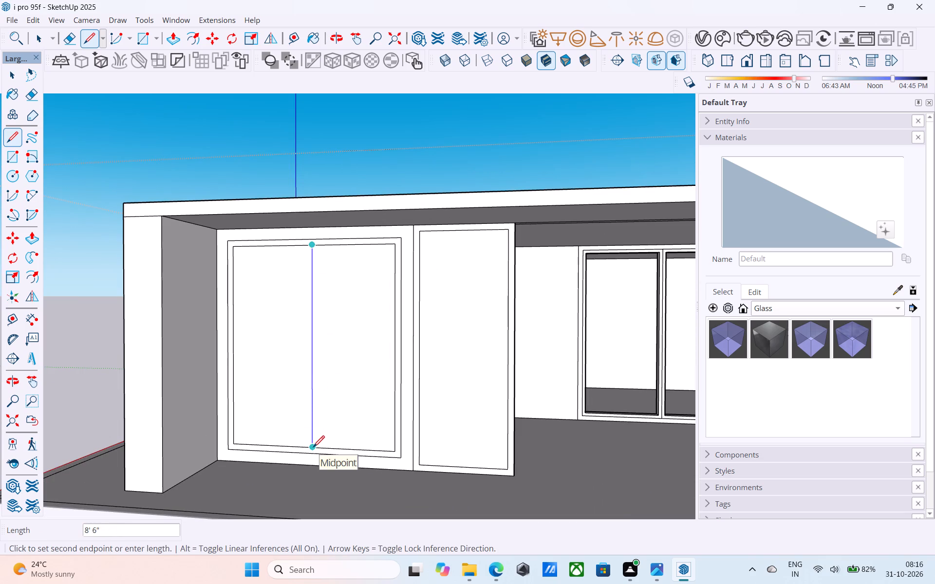
Offset the outline of the half nearer the projecting side wall inward 2" to form a sash frame.
key(space)
click(281, 371)
scroll(281, 370, up, 3)
key(f)
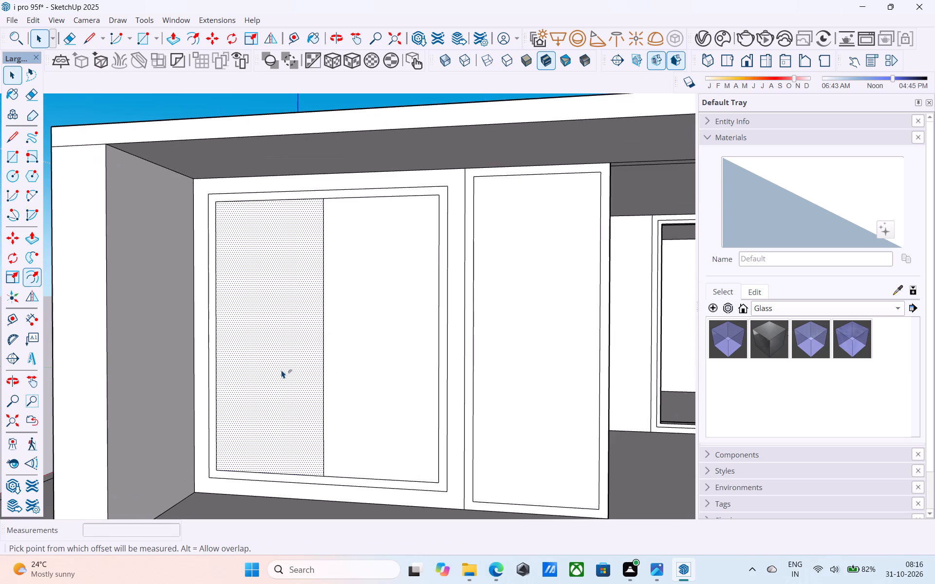
click(281, 370)
key(3)
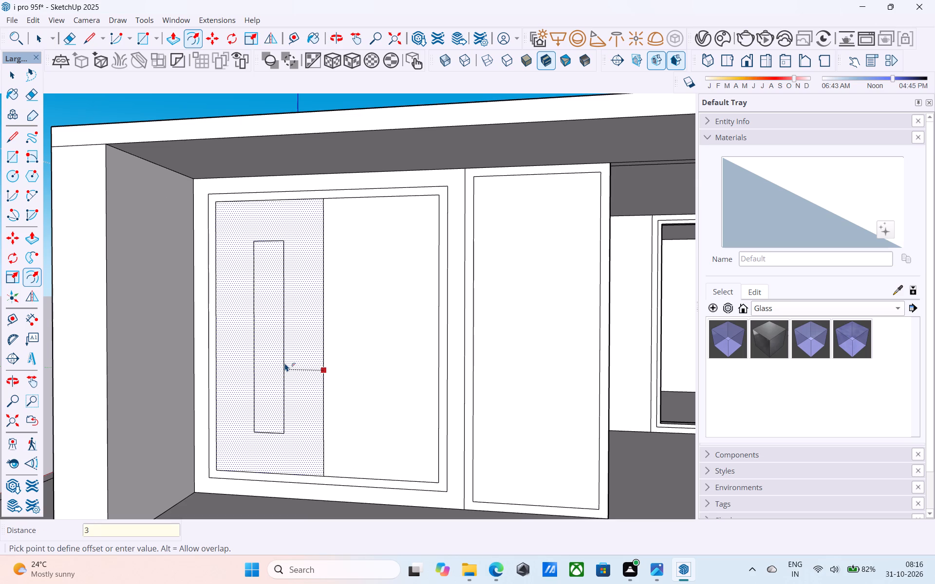
key(BackSpace)
key(2)
key(shift+quotedbl)
key(Return)
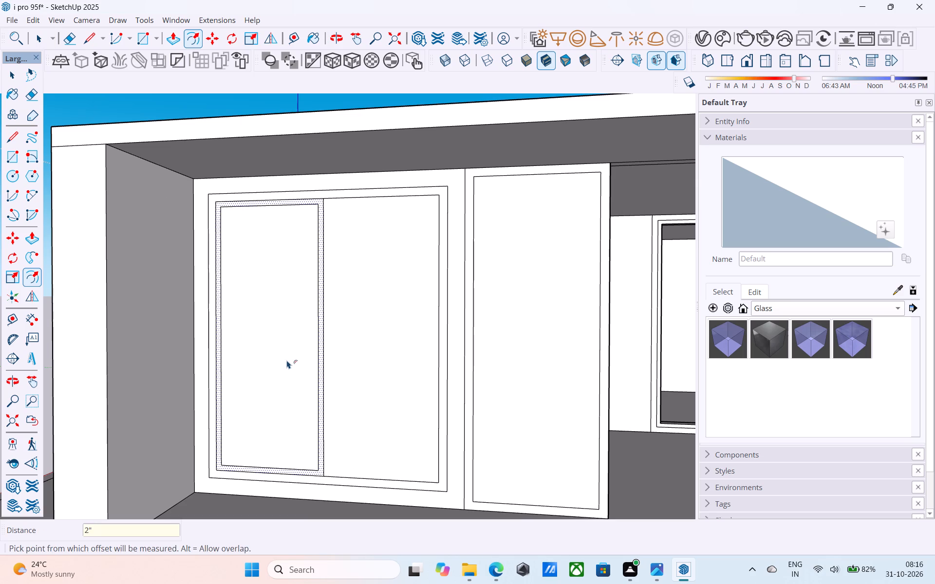
Offset the outline of the half nearer the narrow framed panel inward 2" to form the second sash frame.
key(space)
click(367, 359)
key(f)
click(367, 359)
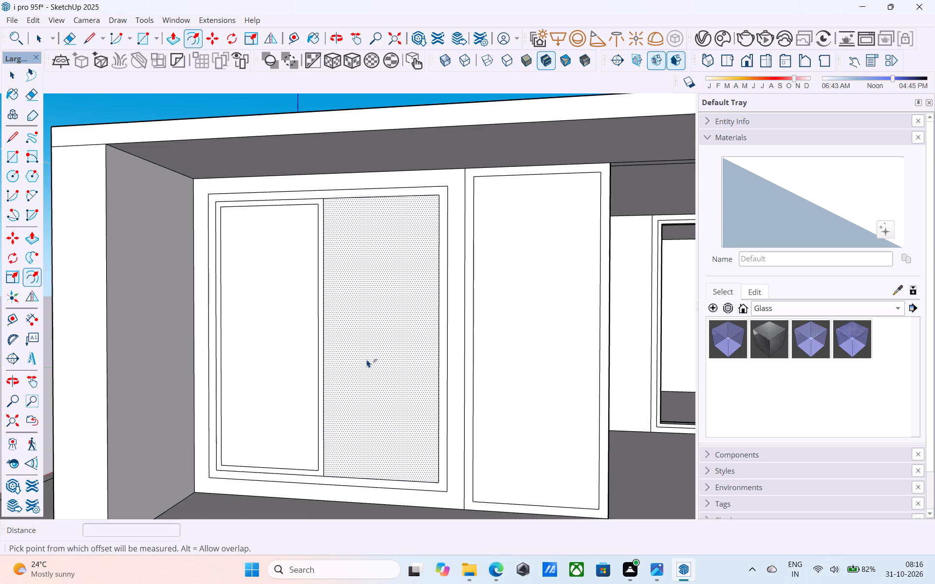
key(2)
key(shift+quotedbl)
key(Return)
key(space)
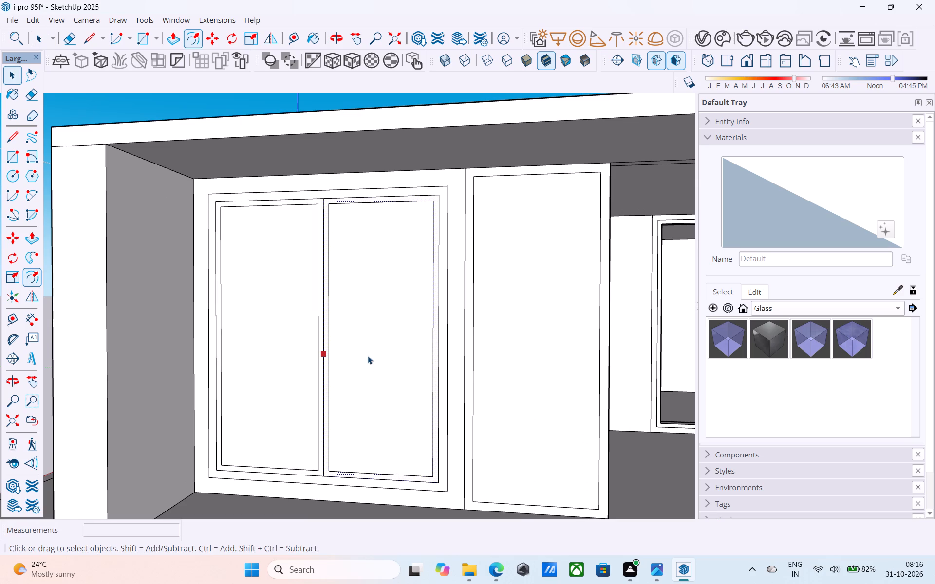
Push both inner panes of the large front opening 6" through the wall and clean up inside it with the Eraser.
click(315, 347)
key(p)
scroll(256, 382, up, 2)
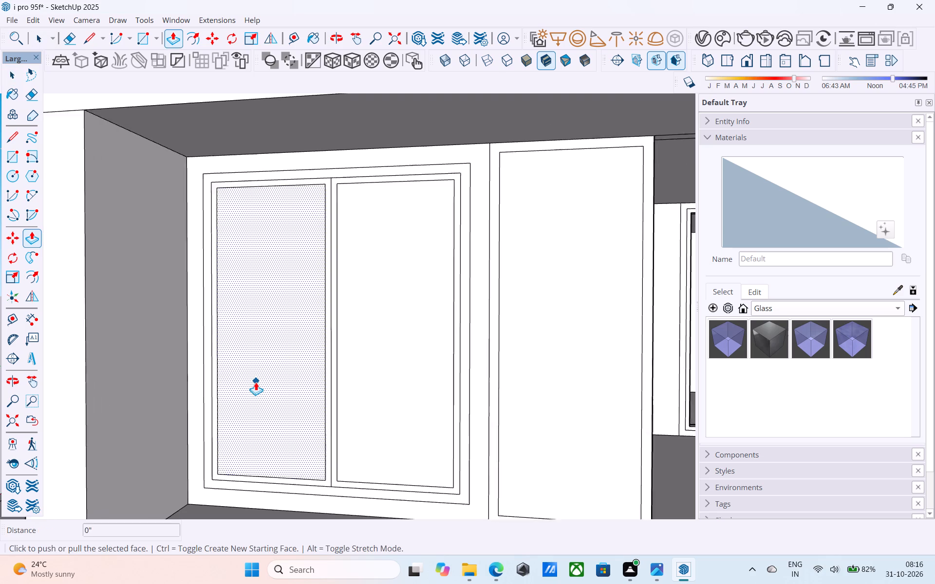
scroll(256, 382, up, 1)
click(256, 382)
scroll(300, 305, up, 4)
click(300, 305)
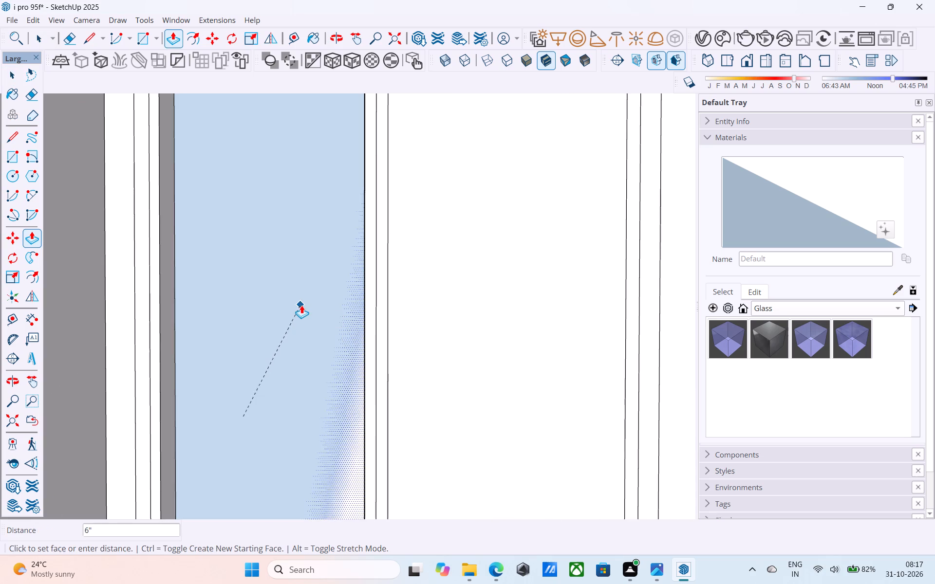
scroll(310, 305, down, 4)
double_click(387, 305)
key(space)
middle_drag(388, 306, 389, 312)
key(e)
drag(400, 434, 404, 387)
scroll(400, 362, down, 7)
middle_drag(400, 362, 488, 371)
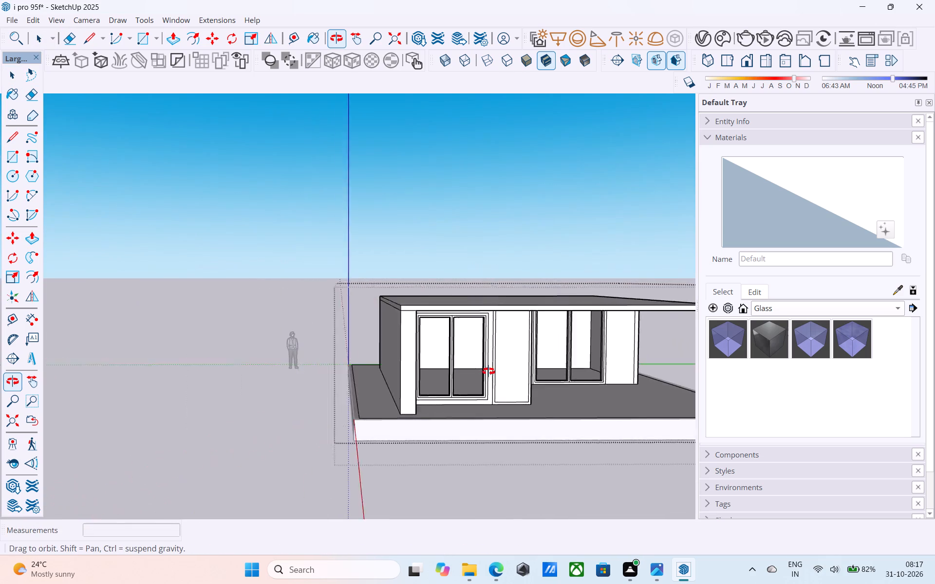
Save the building model.
middle_drag(488, 371, 239, 346)
key(space)
scroll(239, 346, down, 5)
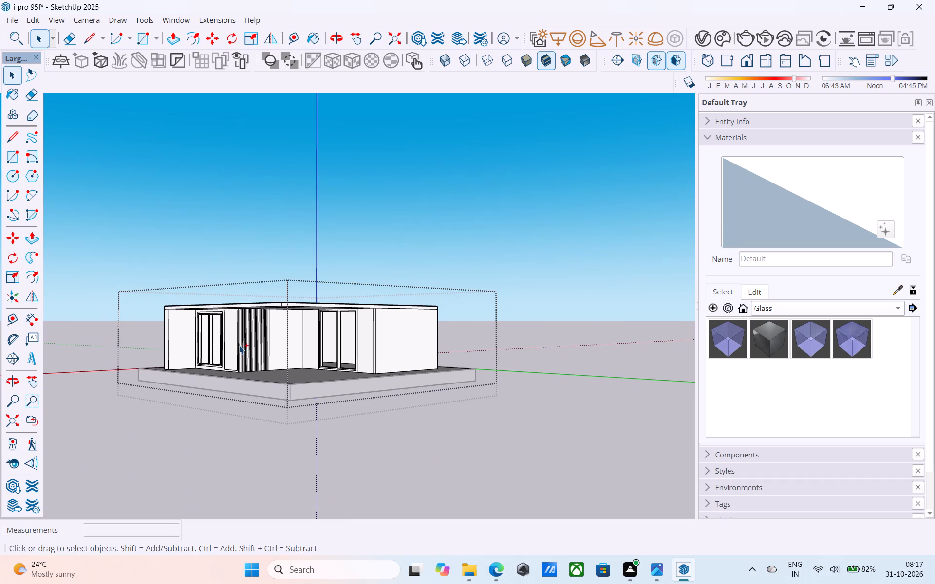
key(ctrl+s)
Examine the front openings, roof overhang and side walls of the building from several angles.
middle_drag(290, 379, 305, 387)
scroll(296, 377, up, 1)
scroll(299, 283, down, 1)
middle_drag(296, 279, 319, 317)
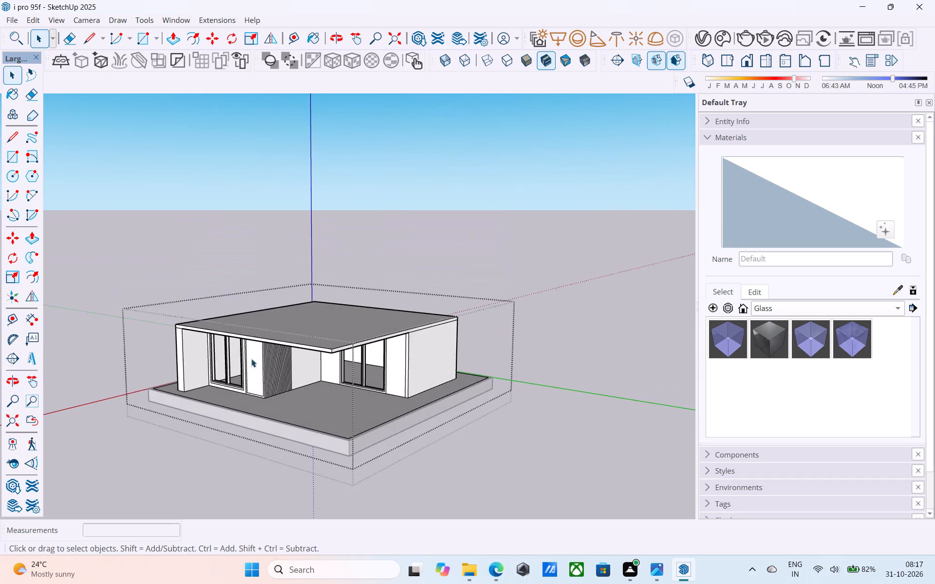
middle_drag(247, 357, 265, 312)
scroll(243, 296, up, 5)
middle_drag(238, 297, 180, 308)
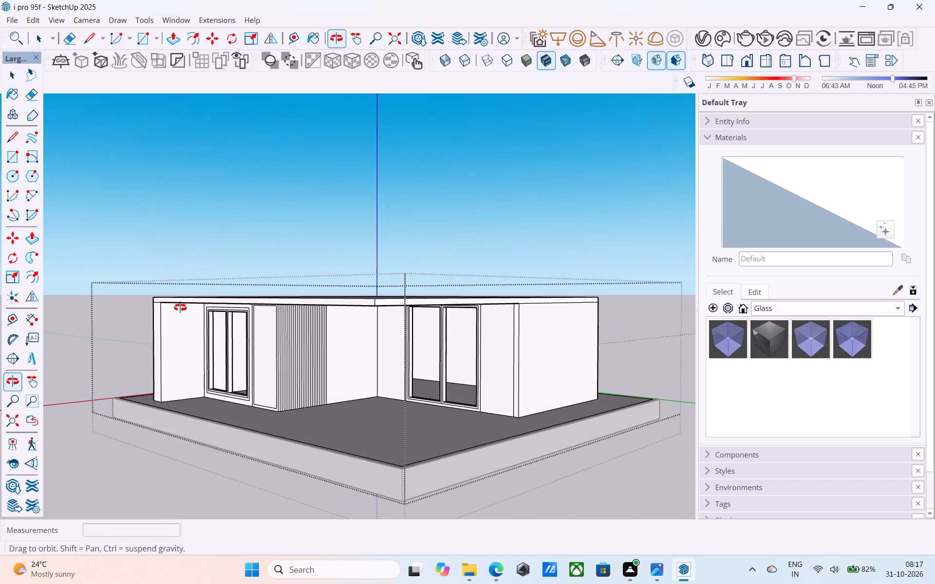
middle_drag(180, 308, 180, 313)
scroll(273, 327, down, 2)
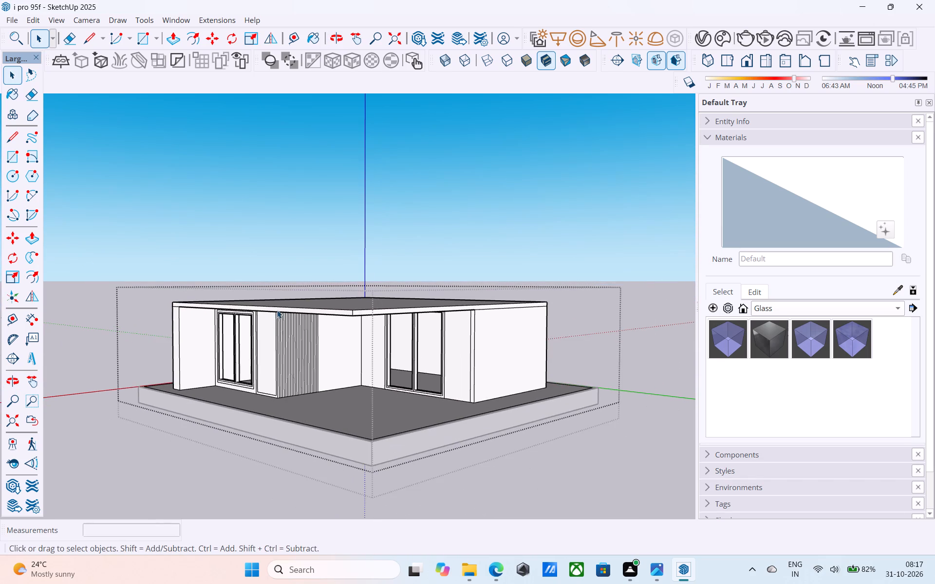
scroll(277, 310, down, 4)
middle_drag(294, 305, 279, 335)
scroll(291, 307, down, 1)
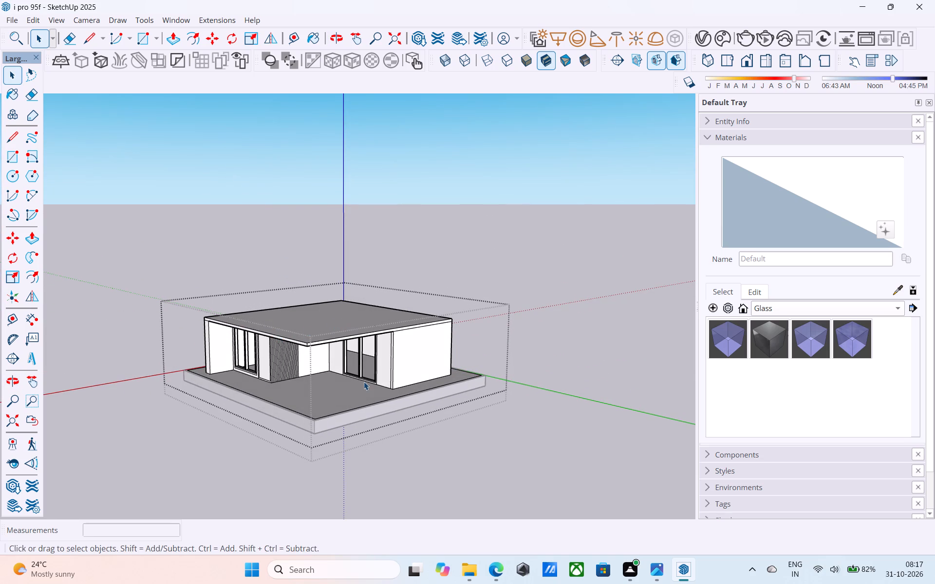
scroll(364, 382, up, 4)
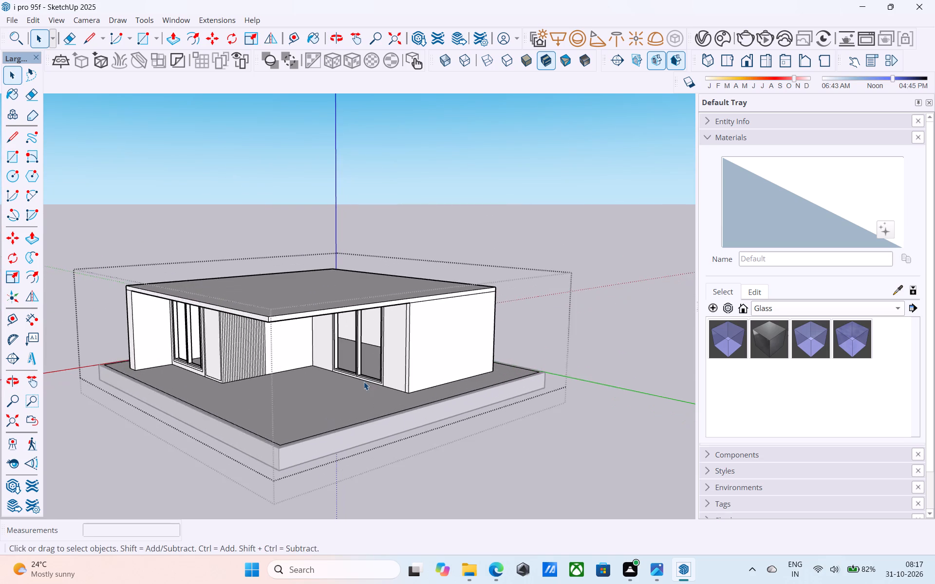
scroll(364, 382, down, 4)
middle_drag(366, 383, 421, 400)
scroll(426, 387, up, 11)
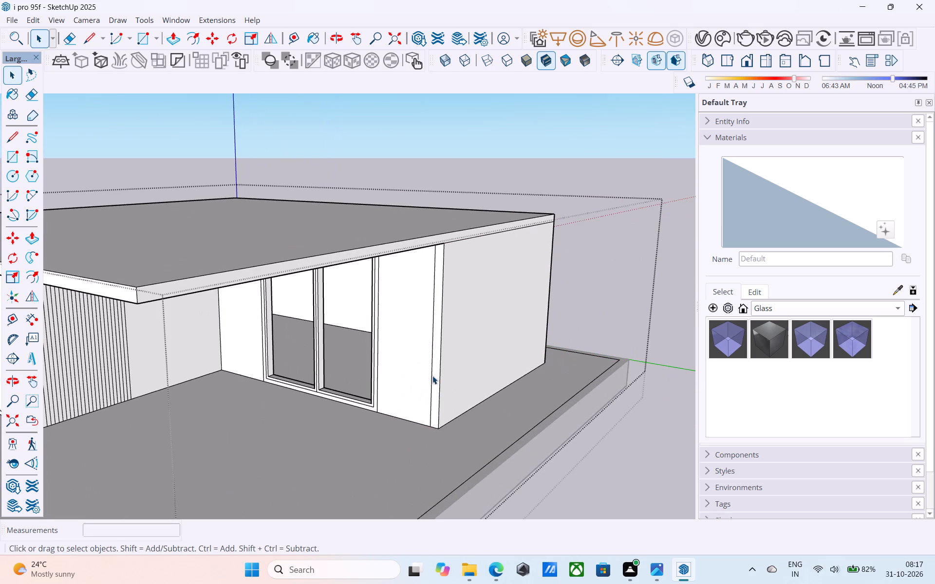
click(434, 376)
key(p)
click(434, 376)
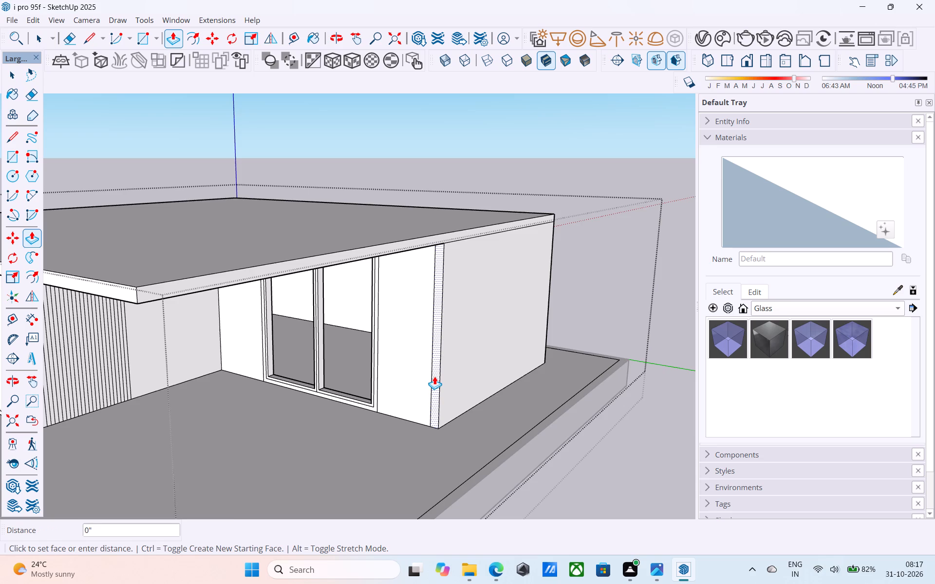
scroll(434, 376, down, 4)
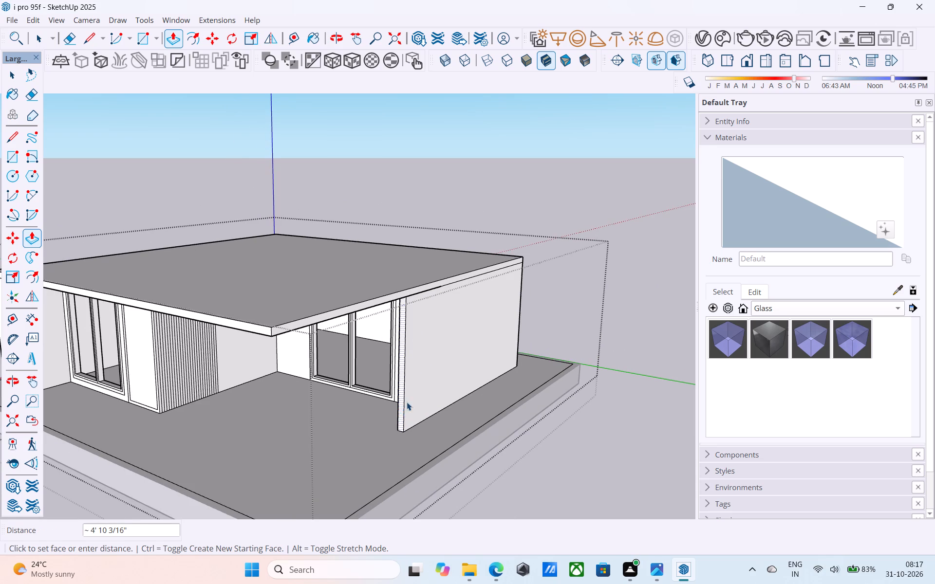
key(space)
Draw a short diagonal line on the outer face of the side wall by the recessed opening, starting at its bottom front corner.
middle_drag(410, 399, 404, 394)
scroll(404, 394, up, 1)
key(period)
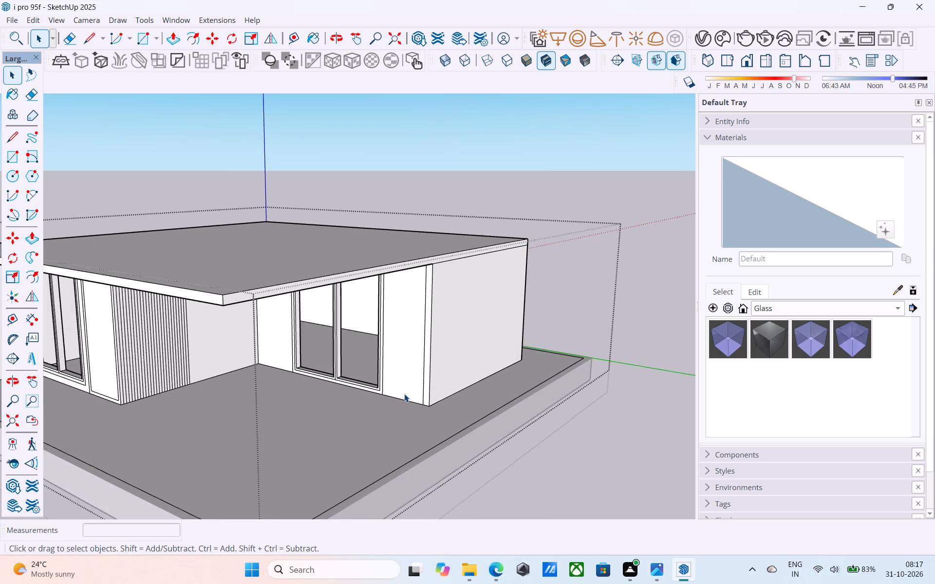
scroll(416, 399, up, 3)
key(l)
click(435, 408)
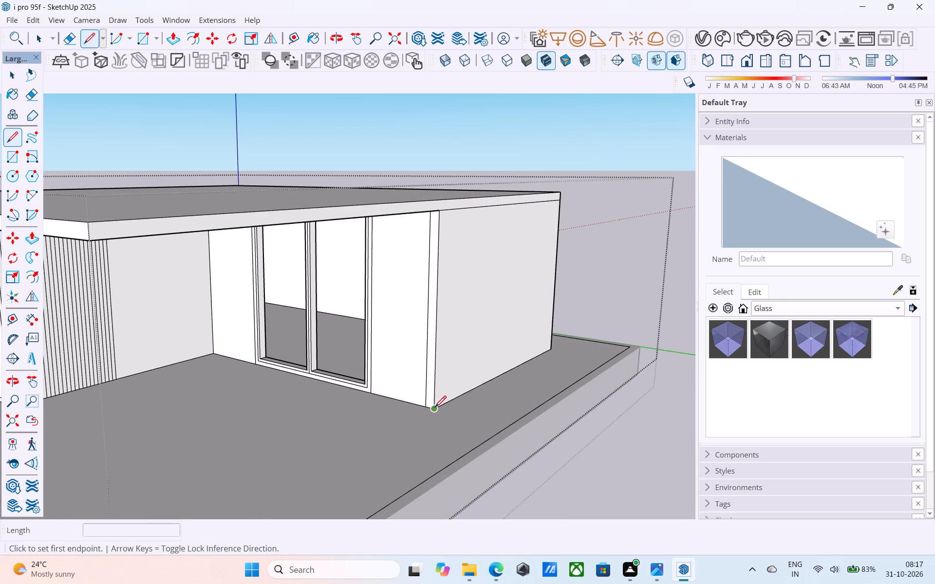
click(458, 367)
key(space)
Push/Pull the narrow front end face of the side wall by the recessed opening 4' outward.
click(431, 372)
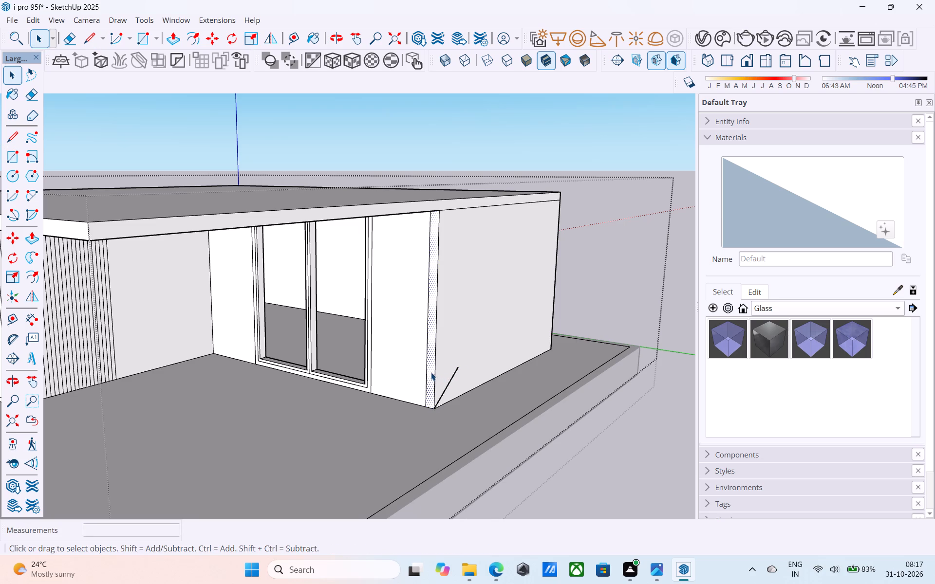
key(p)
click(431, 372)
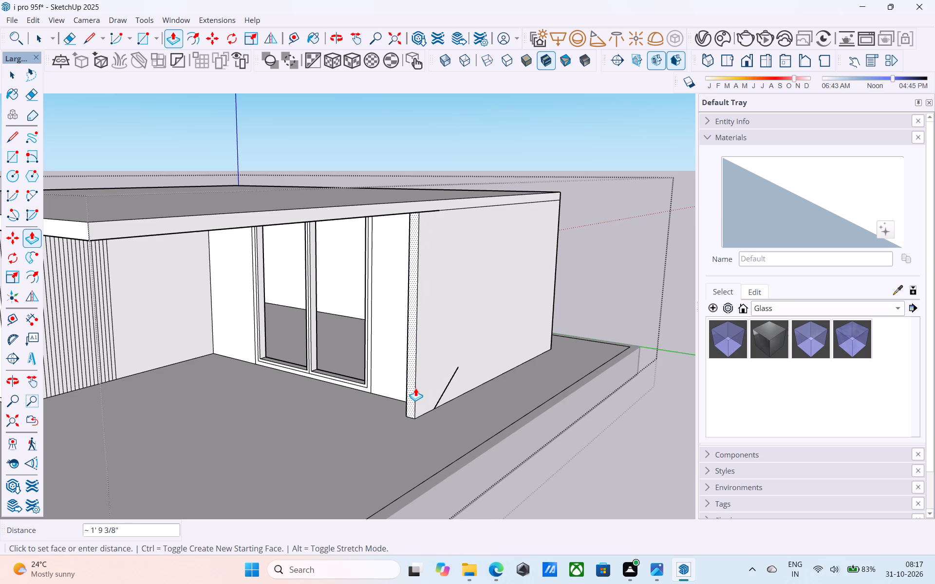
text(4')
key(Return)
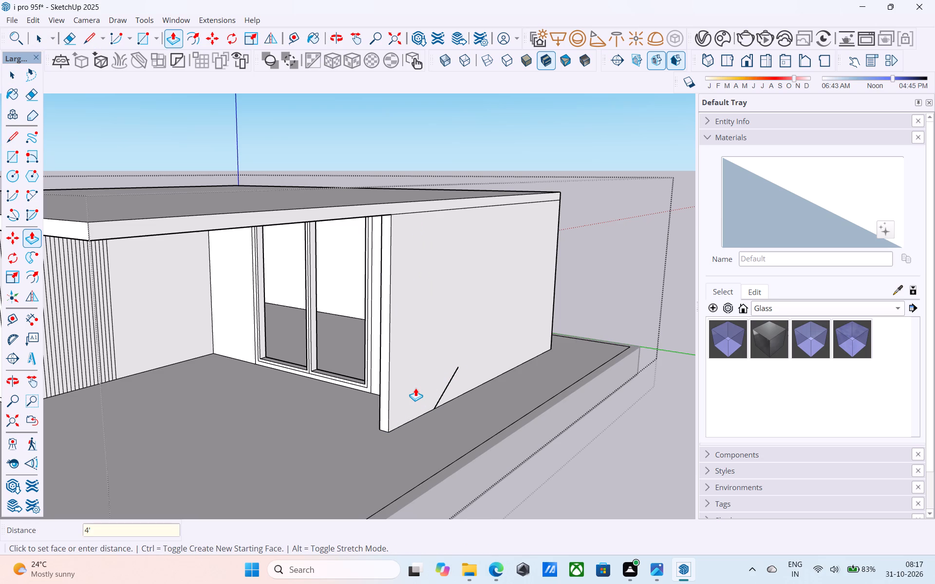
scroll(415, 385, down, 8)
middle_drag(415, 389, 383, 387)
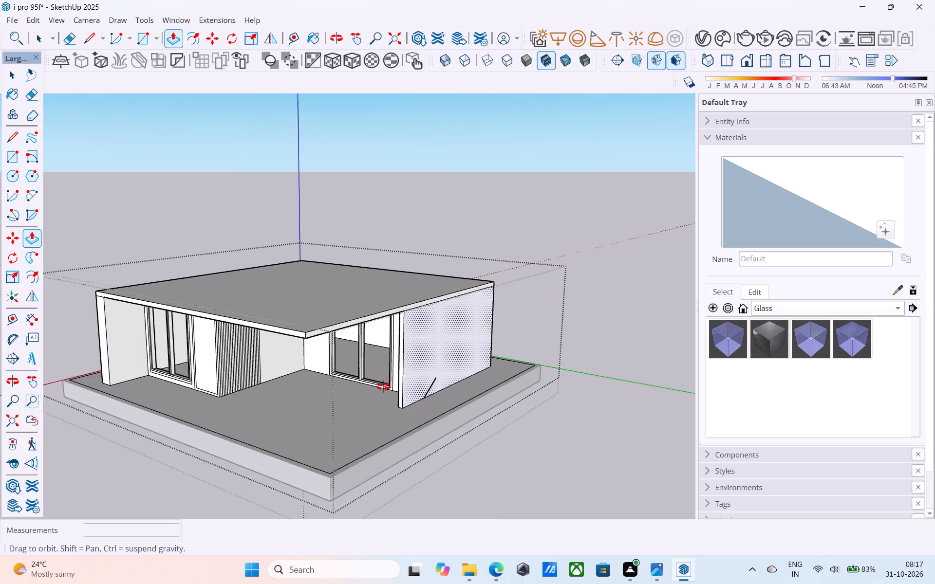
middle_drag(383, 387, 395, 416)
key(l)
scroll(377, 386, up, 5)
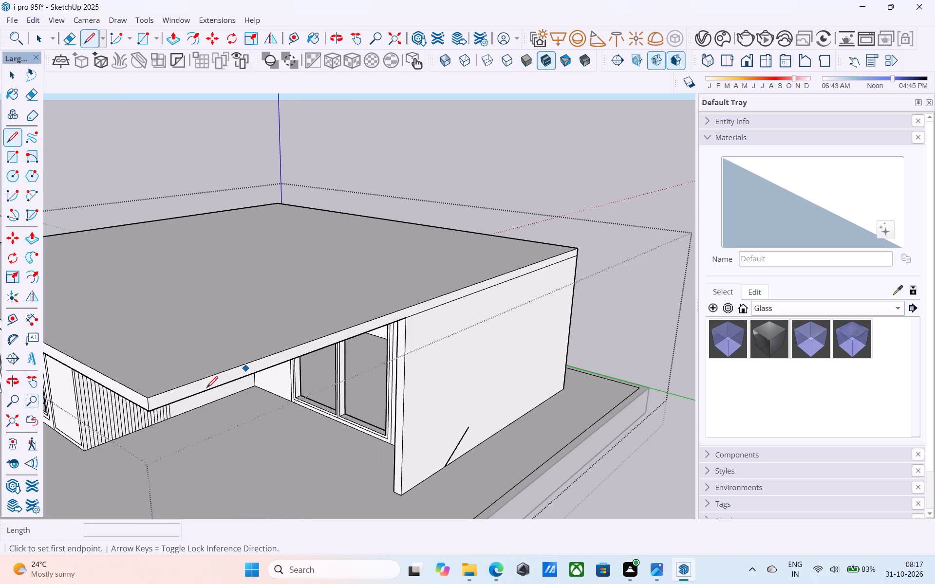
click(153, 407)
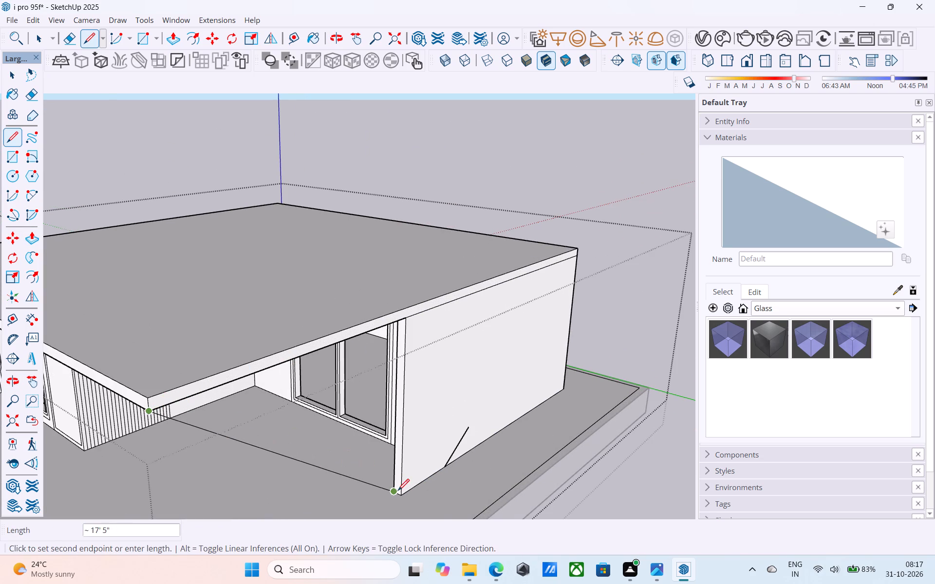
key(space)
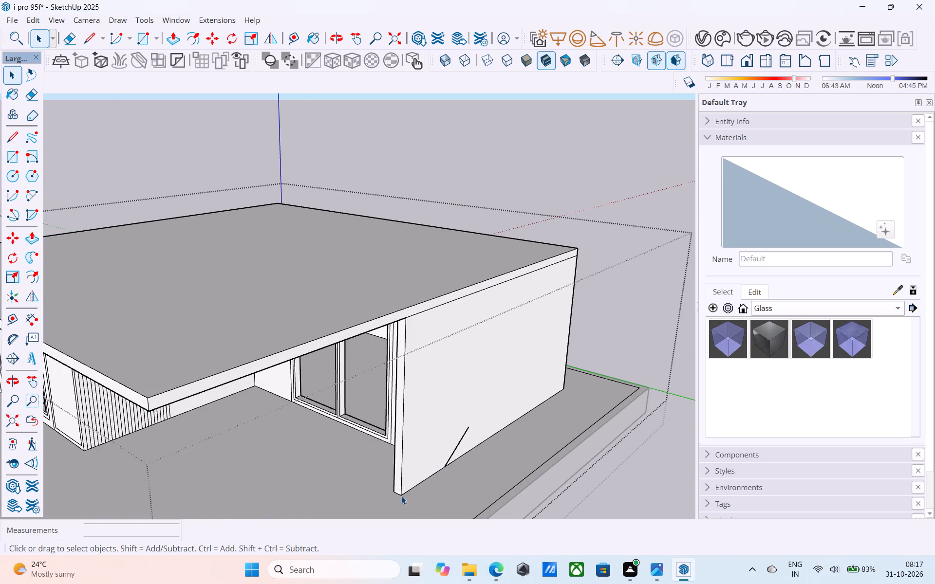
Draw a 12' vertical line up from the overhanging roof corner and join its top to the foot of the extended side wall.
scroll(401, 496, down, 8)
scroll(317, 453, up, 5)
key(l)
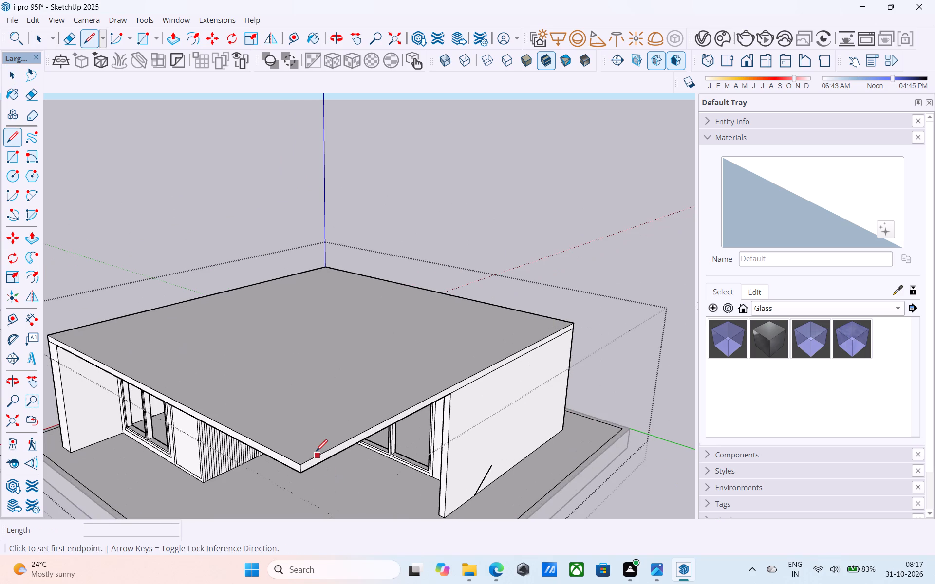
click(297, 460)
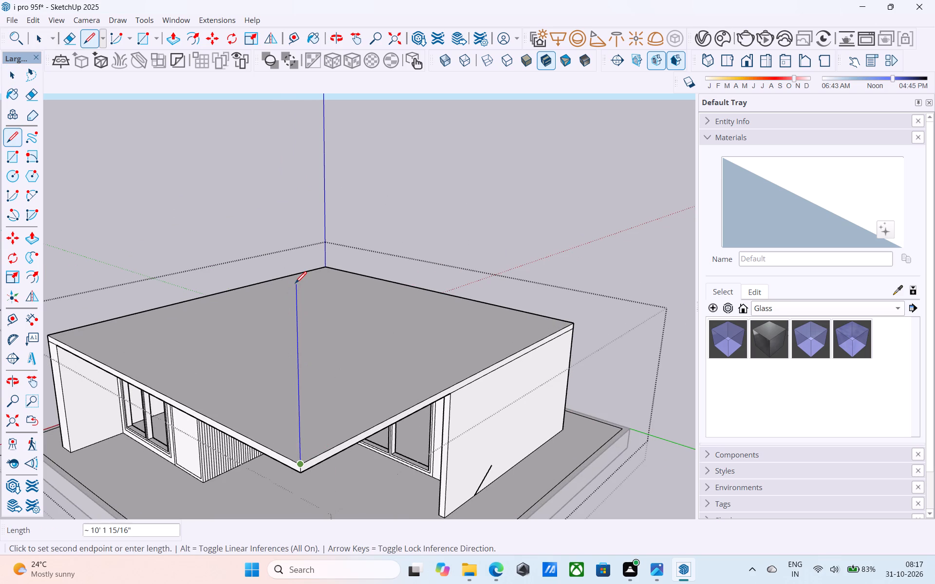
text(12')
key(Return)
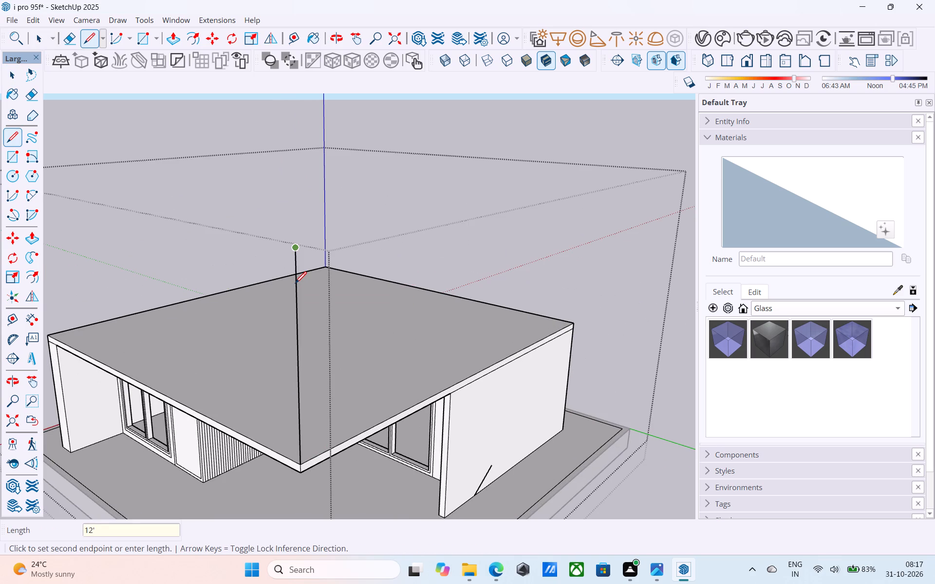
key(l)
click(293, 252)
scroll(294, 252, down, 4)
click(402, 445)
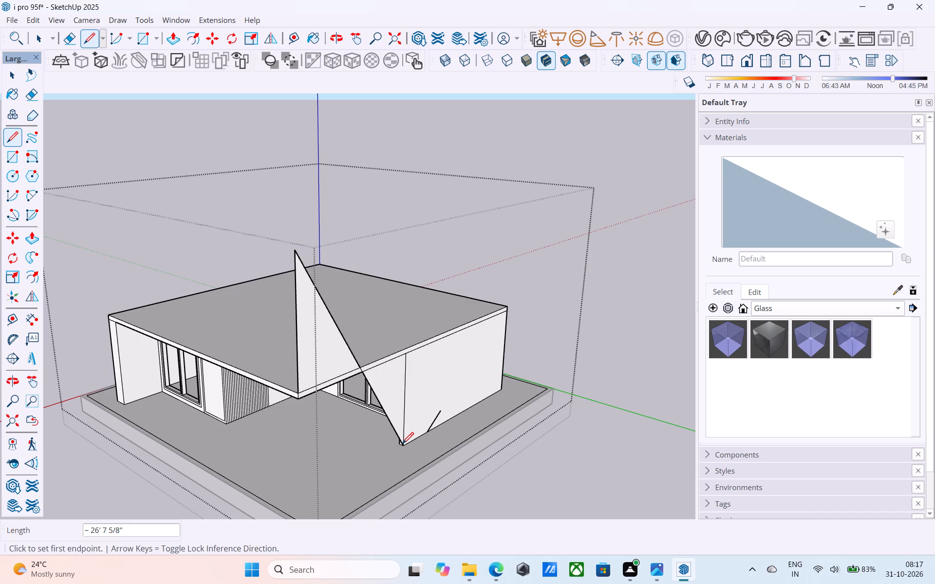
Examine the triangular face between the roof corner and the extended side wall from several angles.
scroll(402, 445, up, 1)
middle_drag(401, 443, 342, 403)
scroll(342, 403, down, 7)
middle_drag(355, 410, 388, 433)
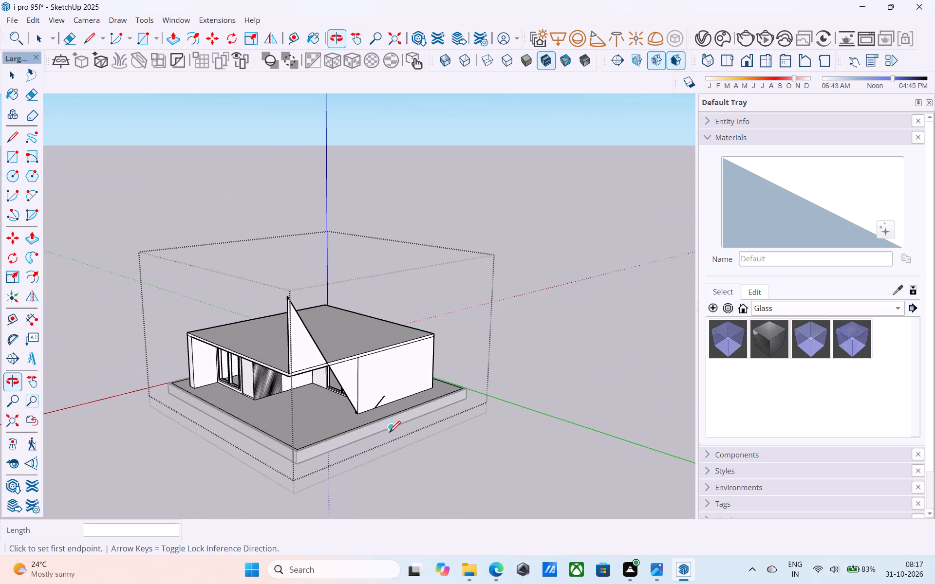
scroll(391, 435, down, 5)
middle_drag(391, 435, 421, 421)
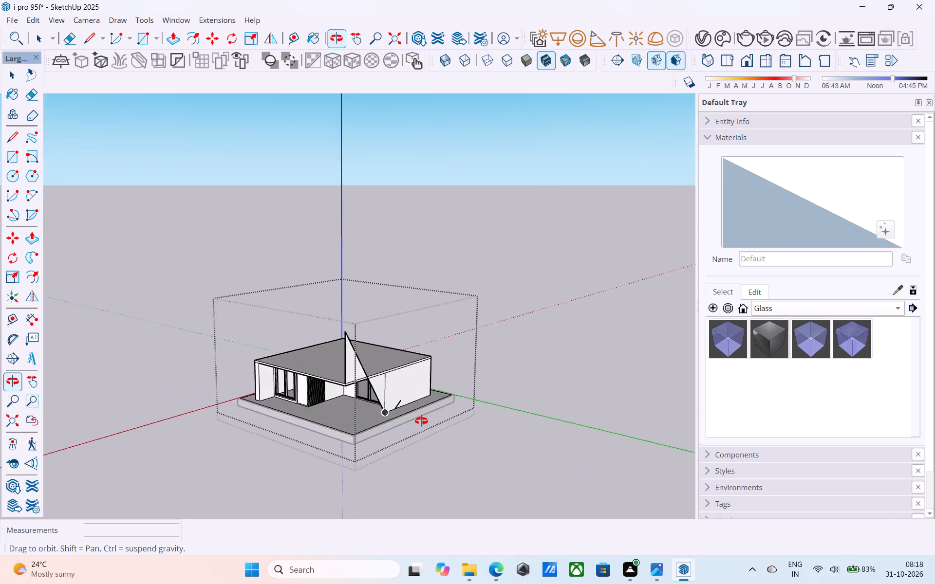
middle_drag(421, 421, 491, 447)
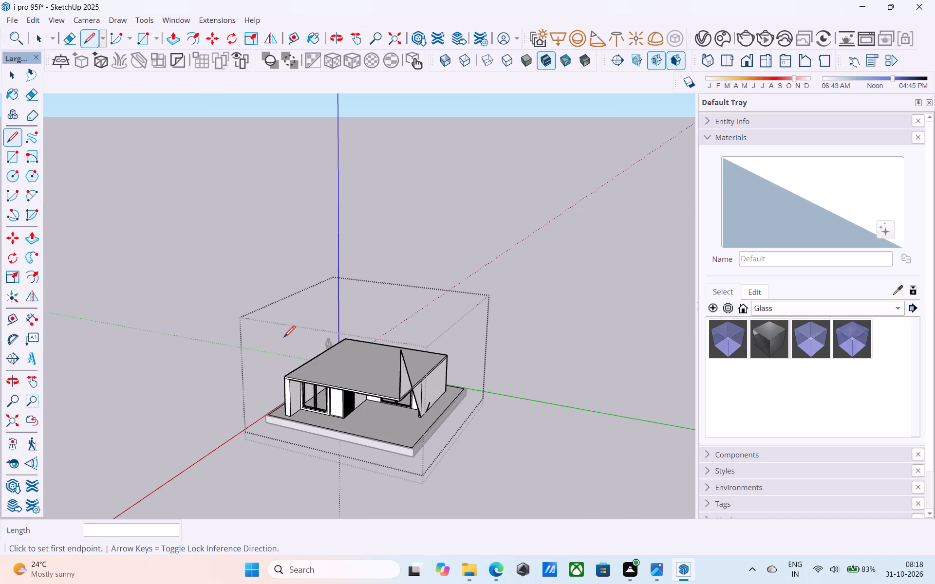
middle_drag(384, 376, 262, 384)
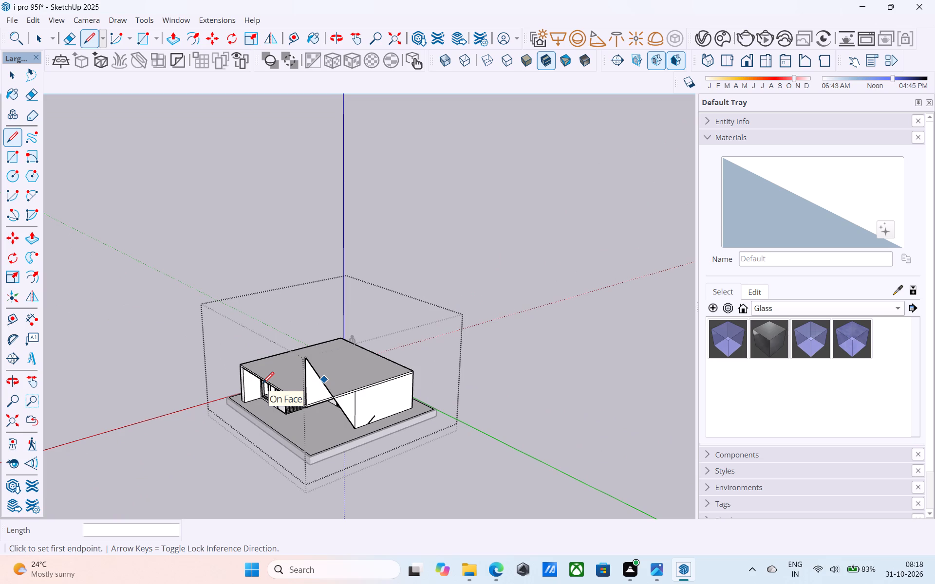
scroll(262, 384, up, 4)
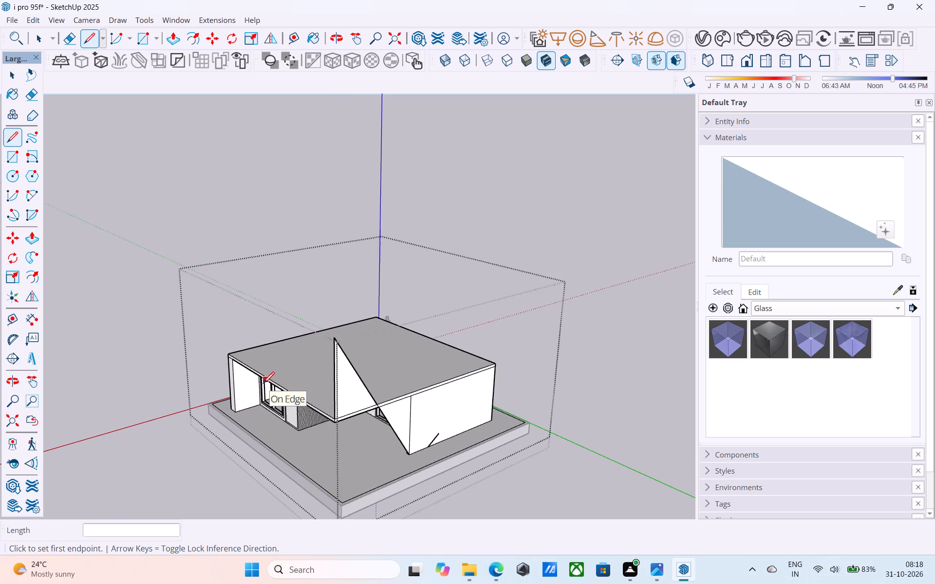
scroll(264, 384, up, 2)
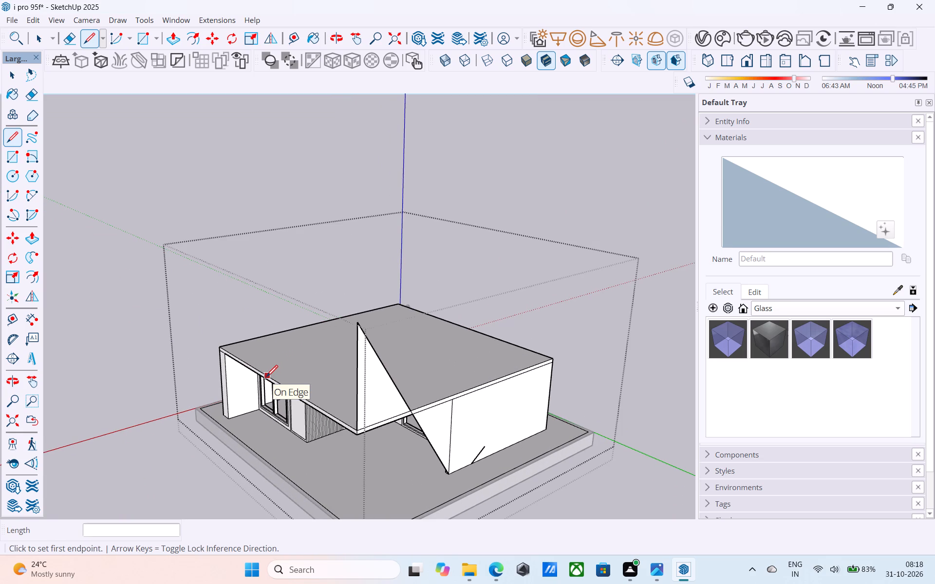
scroll(266, 378, down, 6)
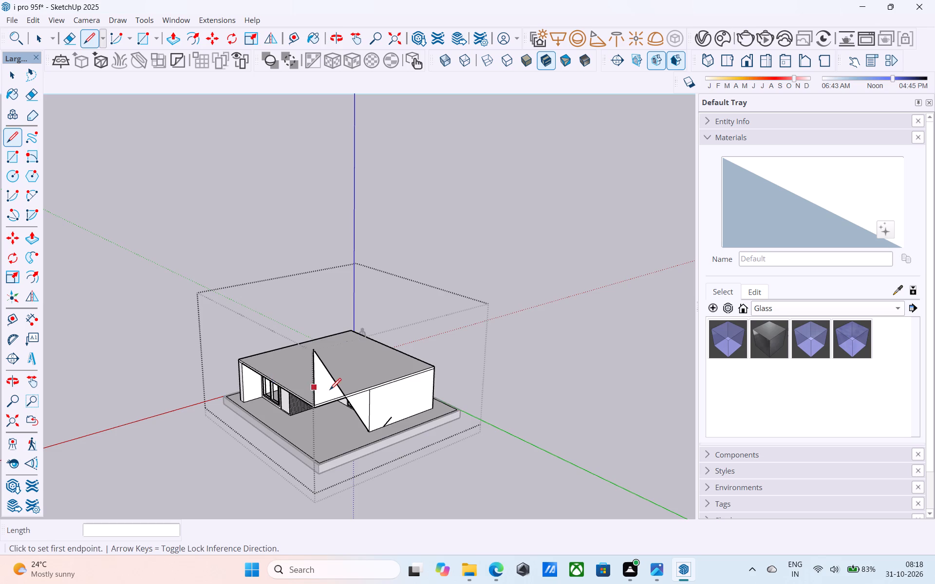
middle_drag(332, 392, 427, 368)
middle_drag(428, 366, 431, 321)
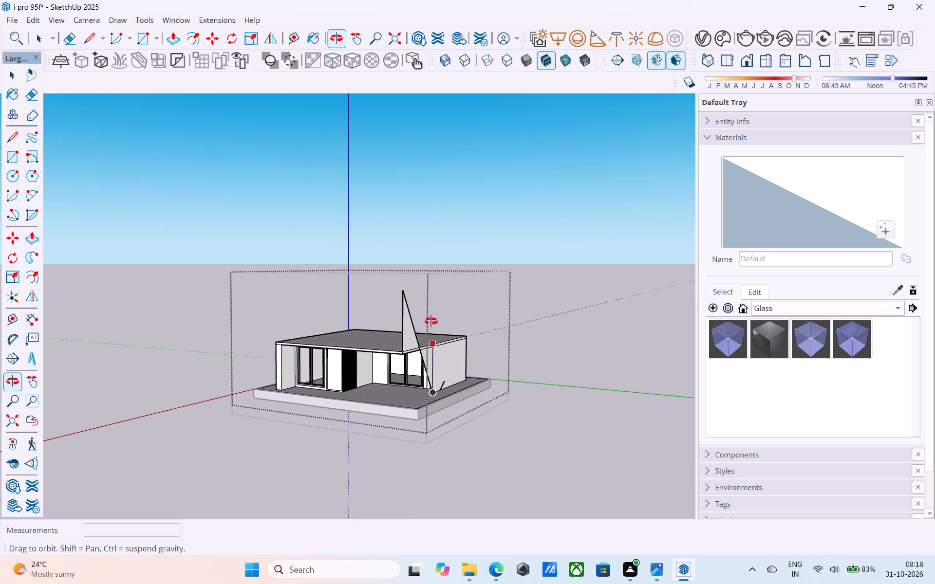
middle_drag(431, 321, 318, 372)
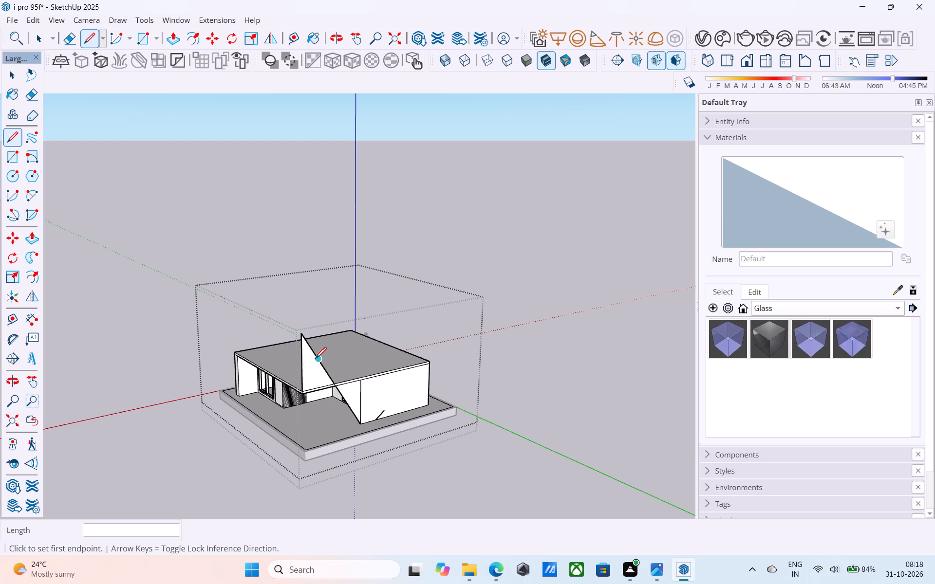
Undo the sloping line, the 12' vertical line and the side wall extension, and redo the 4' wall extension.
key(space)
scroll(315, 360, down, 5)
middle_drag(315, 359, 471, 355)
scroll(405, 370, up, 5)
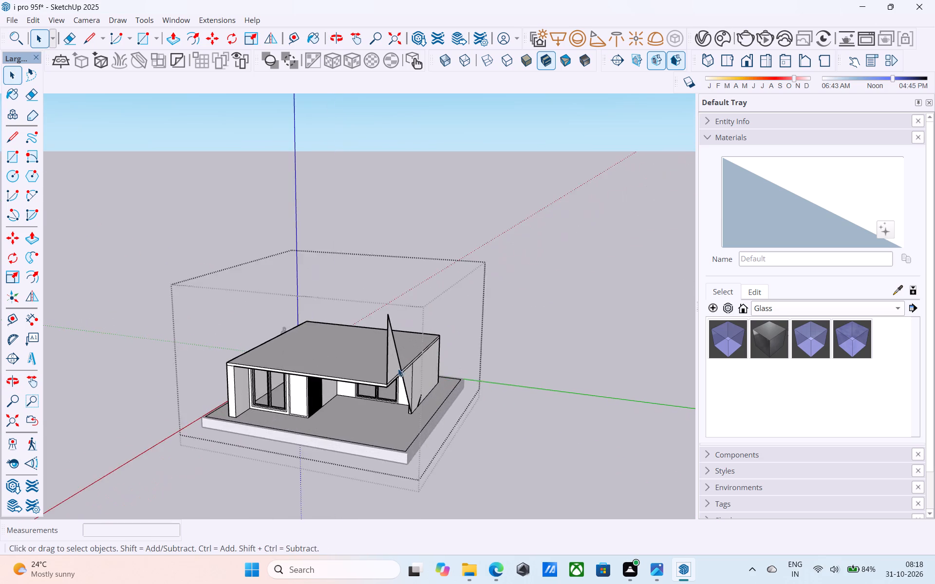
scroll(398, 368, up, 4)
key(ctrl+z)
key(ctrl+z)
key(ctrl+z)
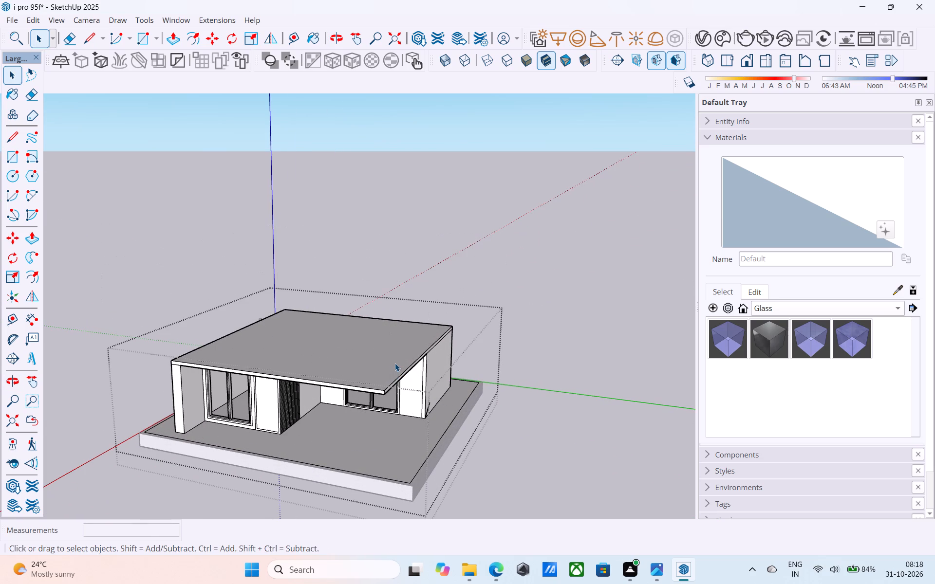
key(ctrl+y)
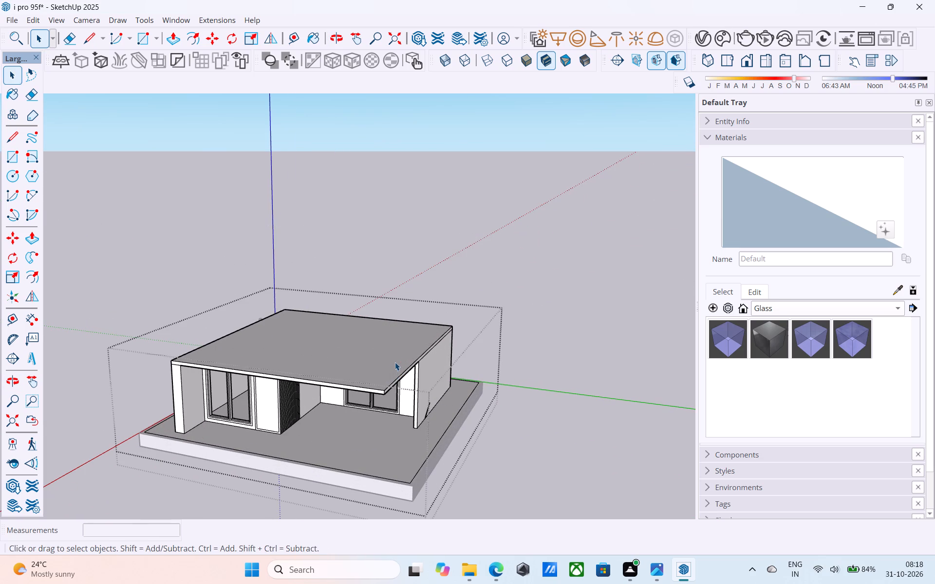
Draw a 10' vertical line on the side wall's outer face from the foot of the short sloping edge to the roof underside.
scroll(395, 362, up, 1)
scroll(395, 362, down, 2)
shift+middle_drag(395, 362, 431, 357)
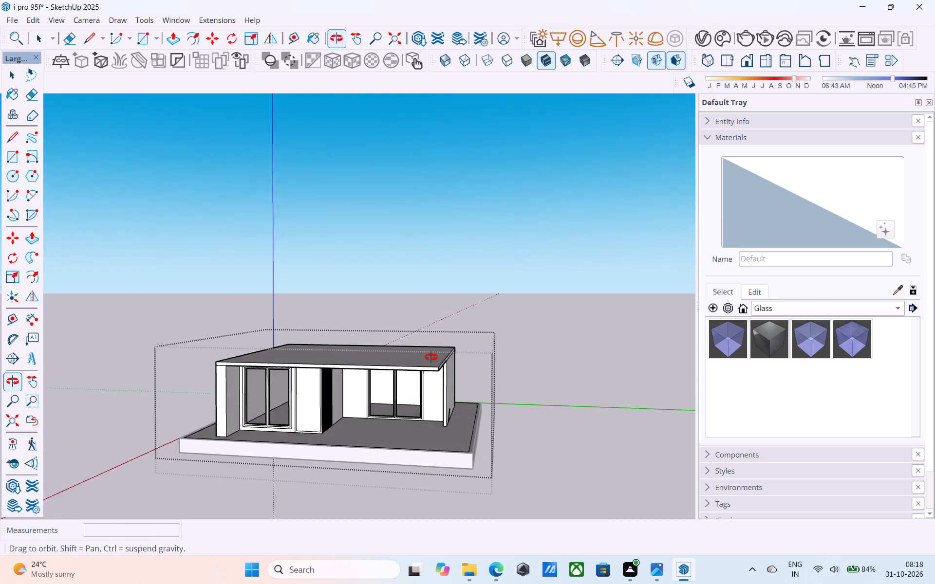
shift+middle_drag(431, 357, 427, 371)
middle_drag(411, 403, 414, 429)
scroll(388, 371, up, 5)
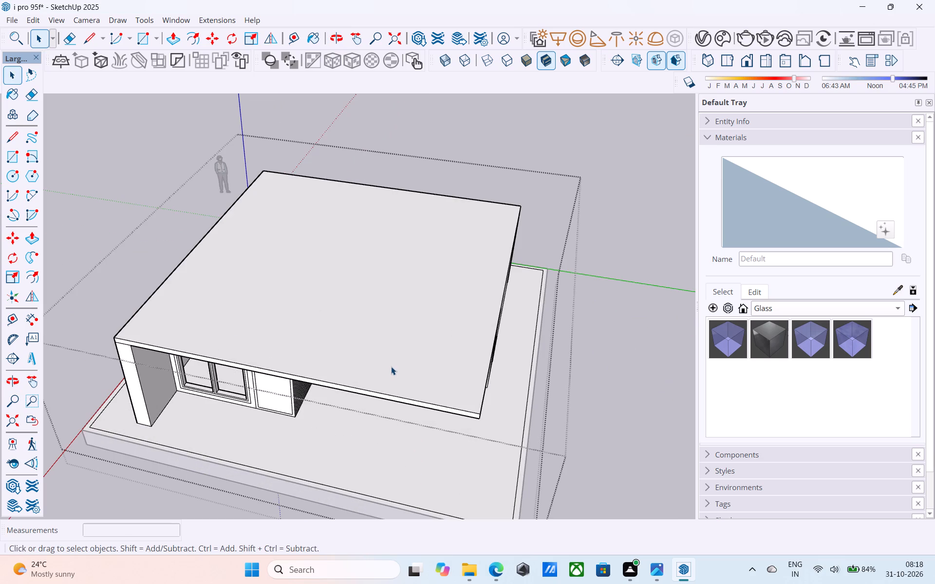
scroll(391, 366, down, 4)
middle_drag(391, 366, 395, 251)
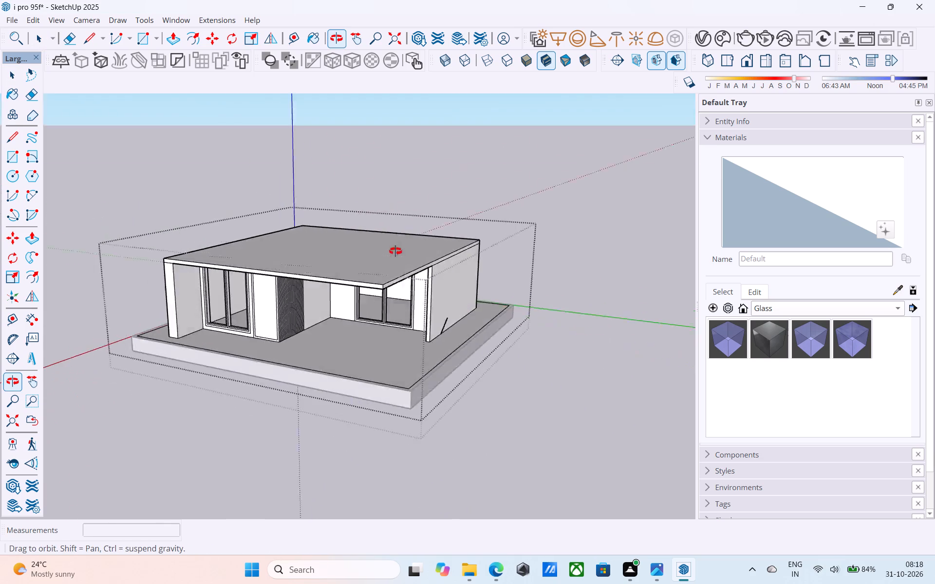
middle_drag(395, 251, 467, 230)
scroll(504, 303, up, 7)
shift+middle_drag(485, 314, 437, 348)
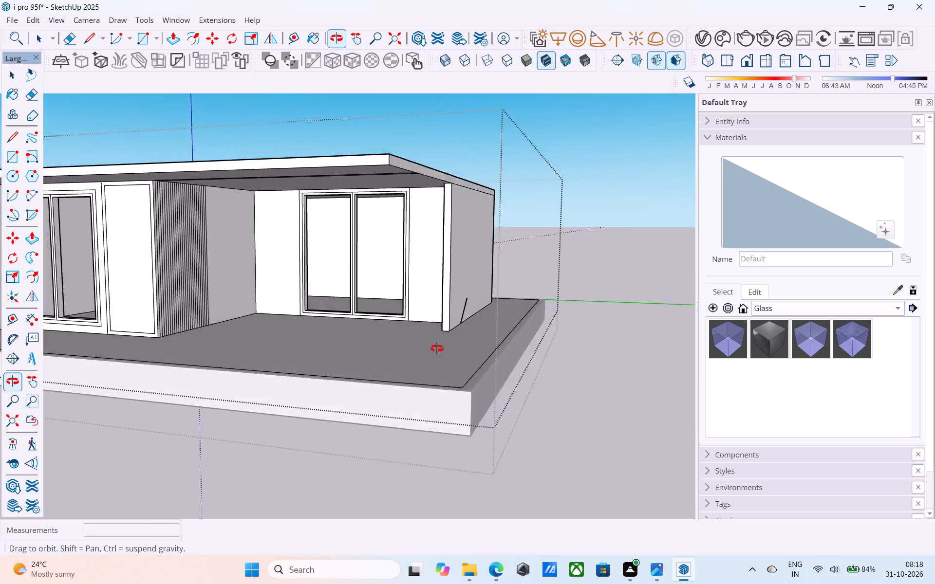
shift+middle_drag(437, 348, 391, 361)
scroll(391, 361, up, 1)
key(l)
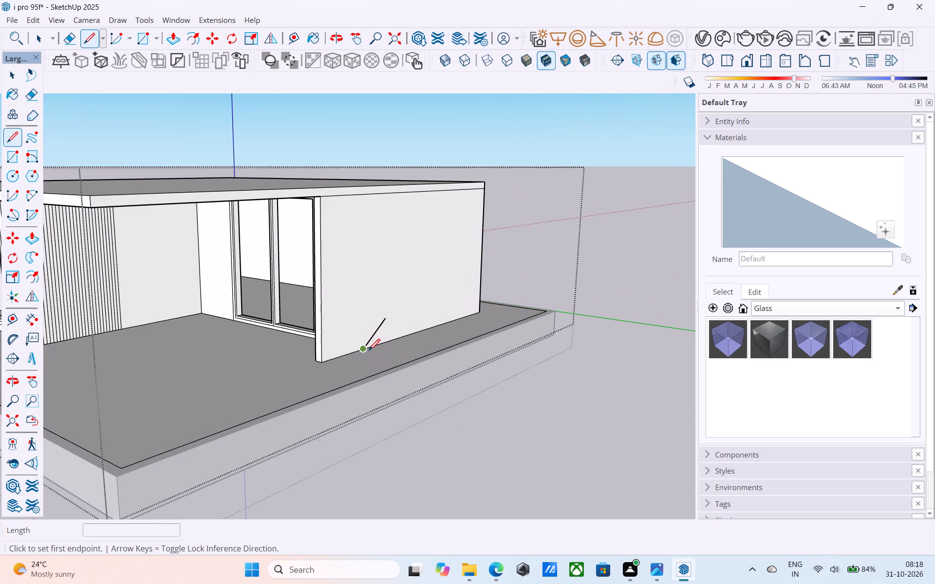
click(368, 351)
click(362, 192)
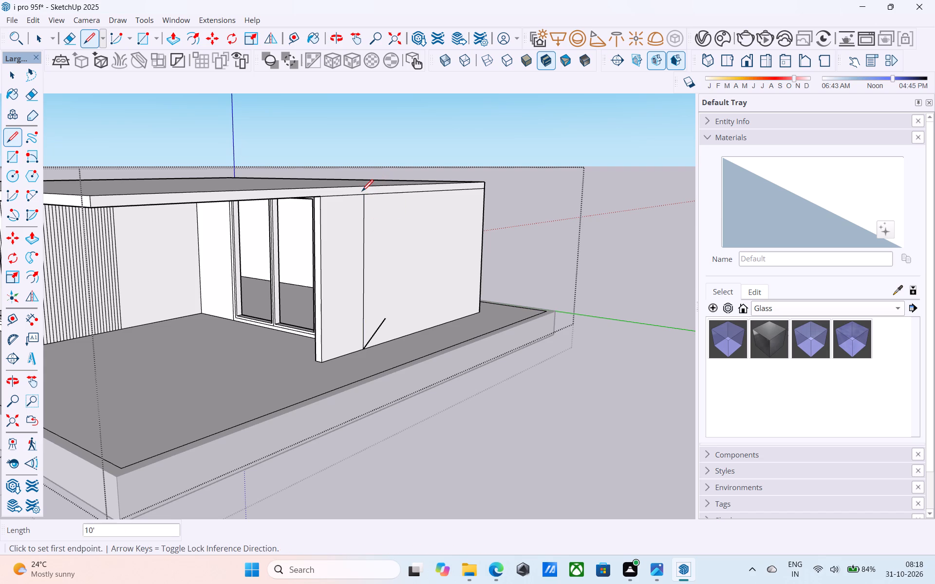
Continue the side wall's vertical line up across the roof slab's edge face to its top edge.
scroll(366, 195, down, 2)
shift+middle_drag(366, 196, 386, 255)
scroll(386, 255, up, 4)
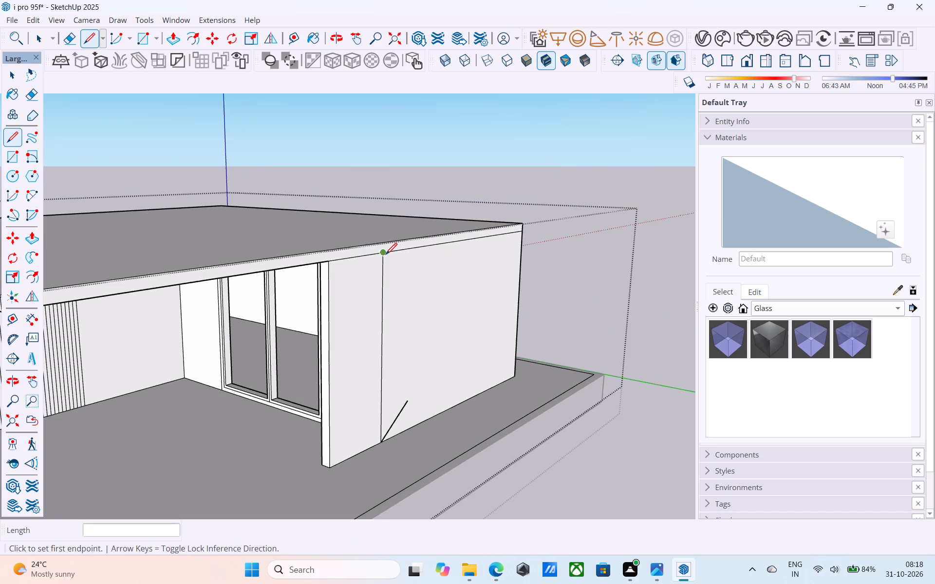
click(385, 255)
click(384, 241)
Erase the leftover short sloping edge at the foot of the side wall's vertical line.
scroll(384, 241, down, 5)
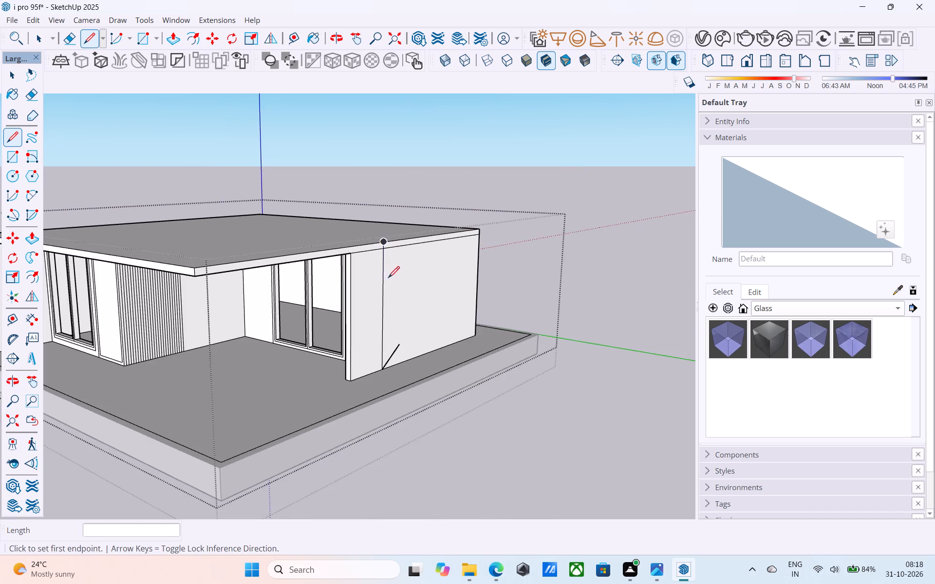
shift+middle_drag(388, 279, 398, 253)
scroll(401, 321, up, 5)
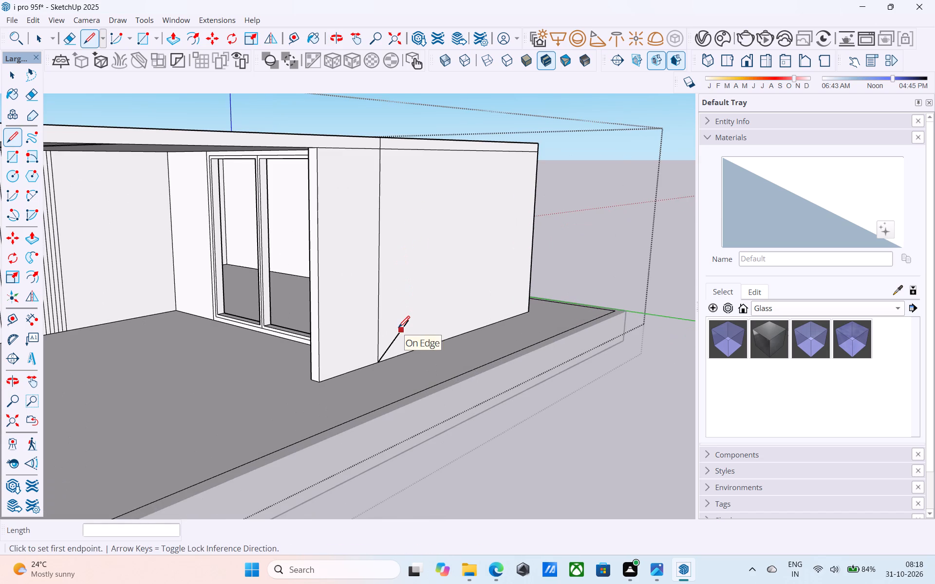
key(e)
drag(398, 328, 411, 338)
key(space)
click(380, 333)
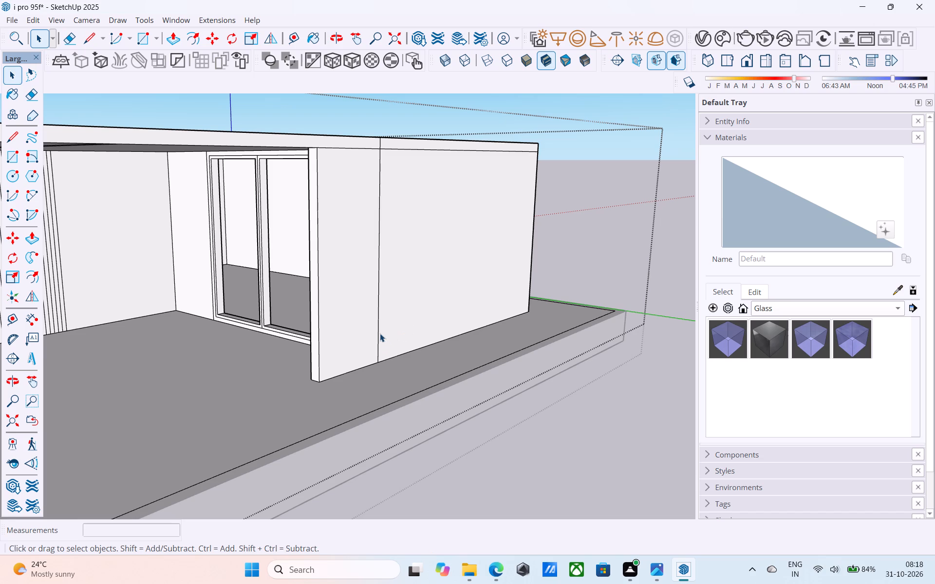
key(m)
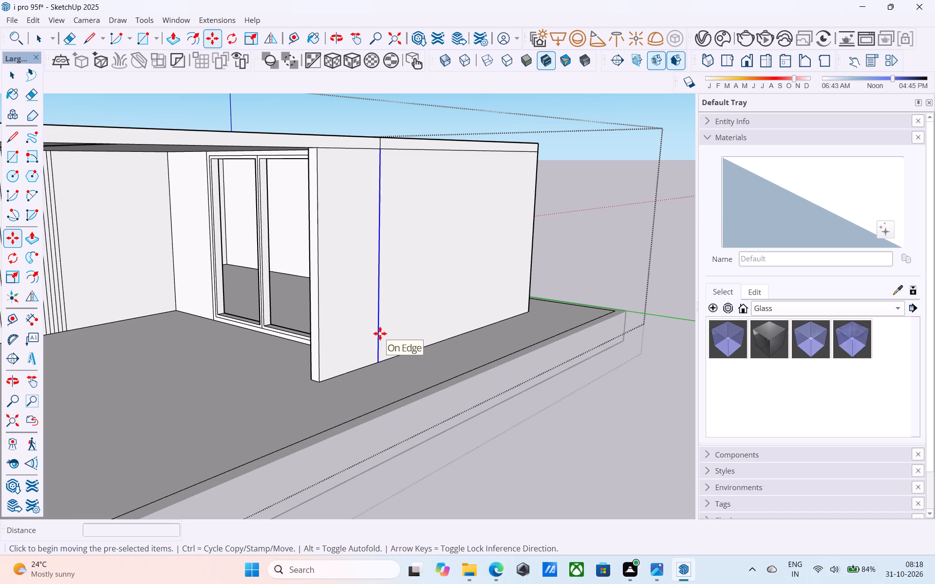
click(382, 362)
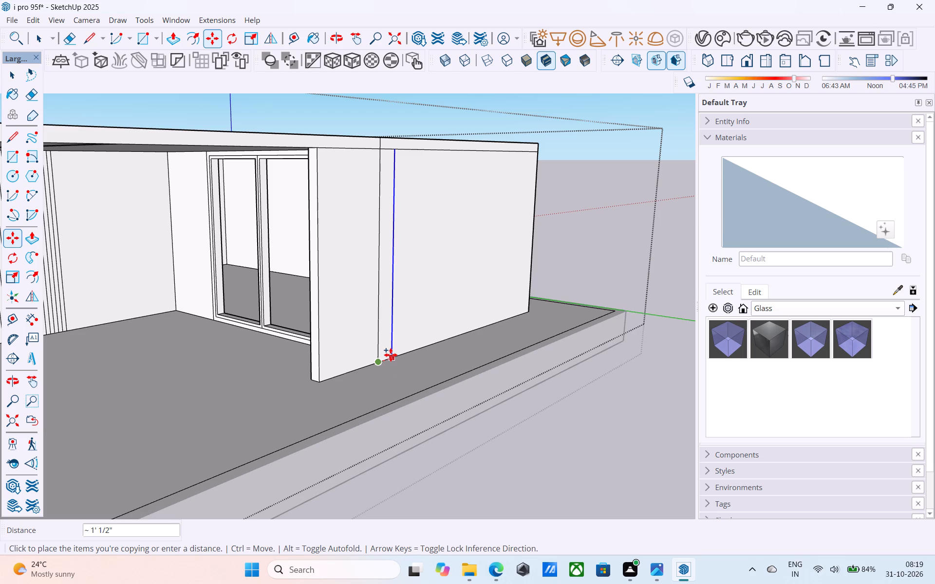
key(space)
Push/Pull the roof slab's edge face behind the vertical dividing line outward 3', then set the distance to 4'.
scroll(391, 355, down, 6)
middle_drag(391, 355, 410, 362)
click(427, 328)
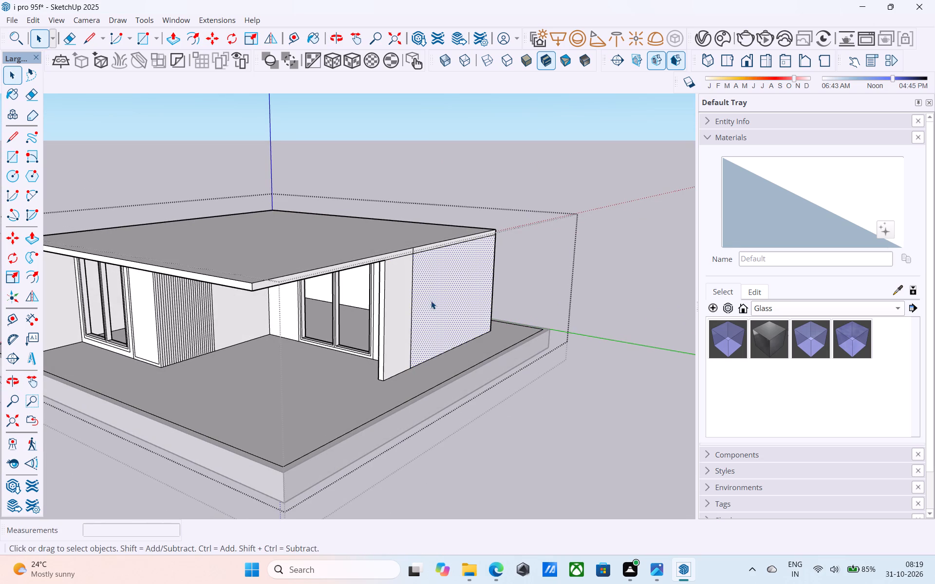
scroll(428, 262, up, 5)
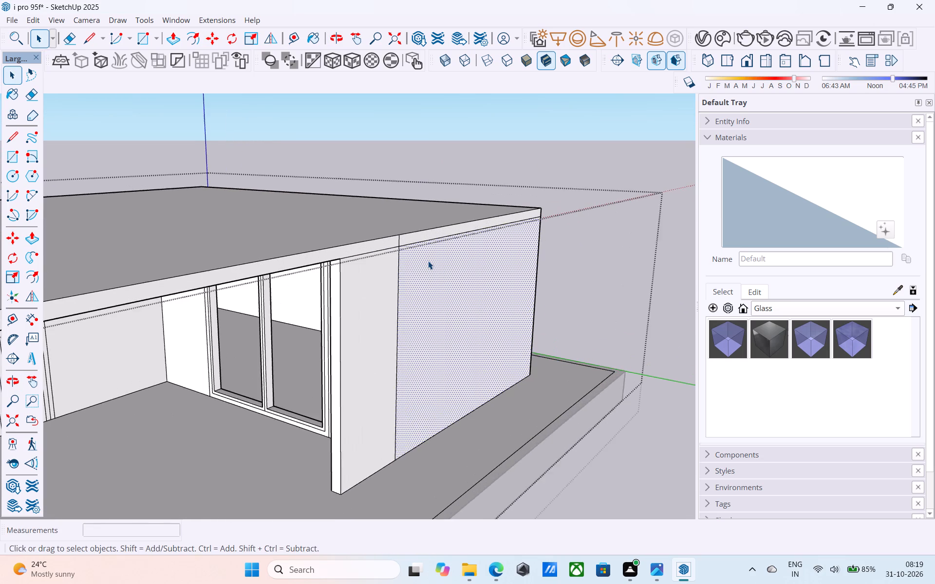
scroll(428, 261, up, 2)
click(412, 236)
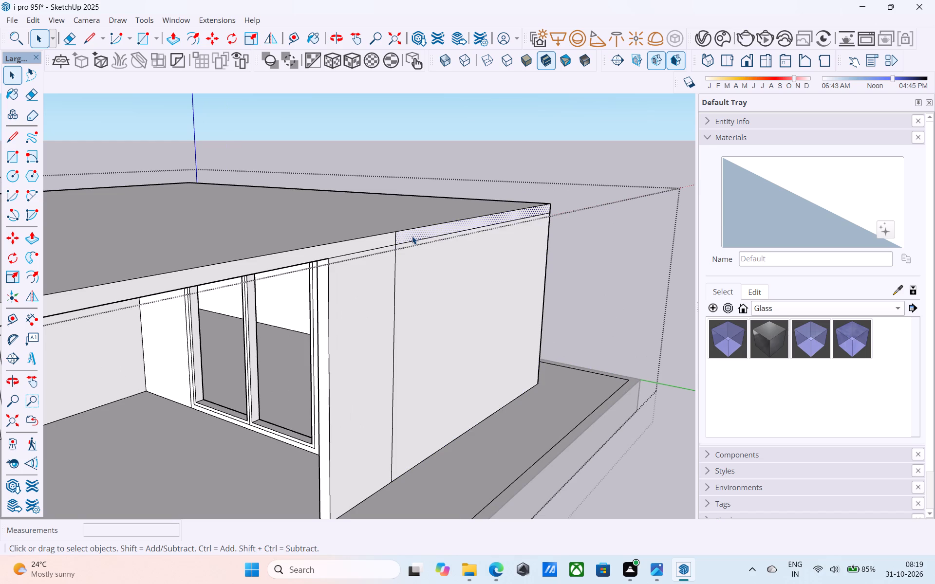
key(p)
click(412, 236)
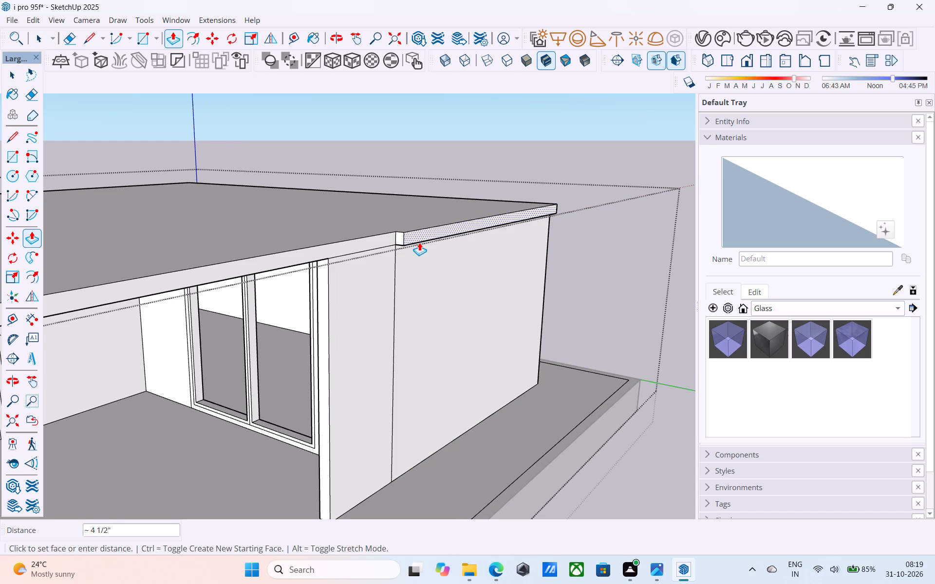
text(3')
key(Return)
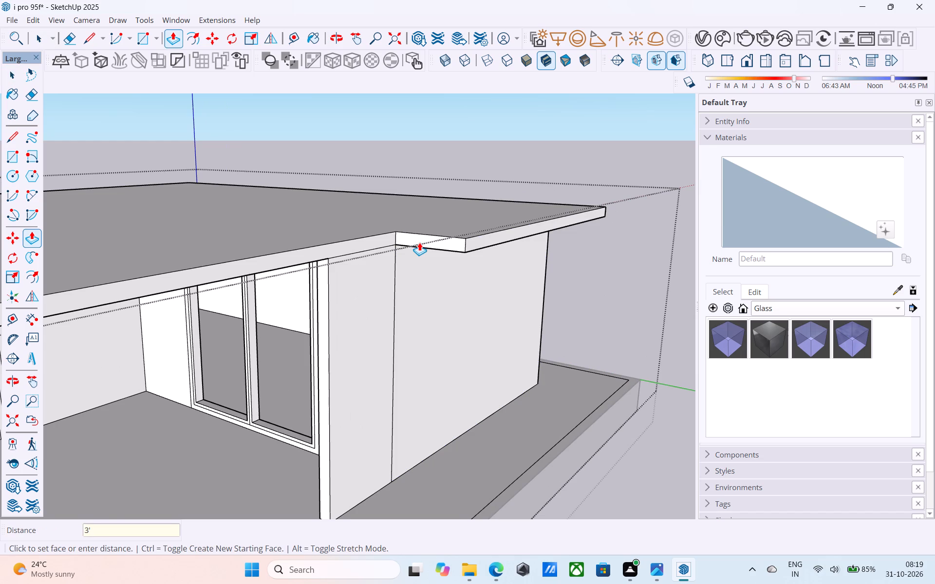
text(4')
key(Return)
Examine the projecting roof section beside the side wall from above.
scroll(417, 248, down, 5)
middle_drag(390, 265, 428, 332)
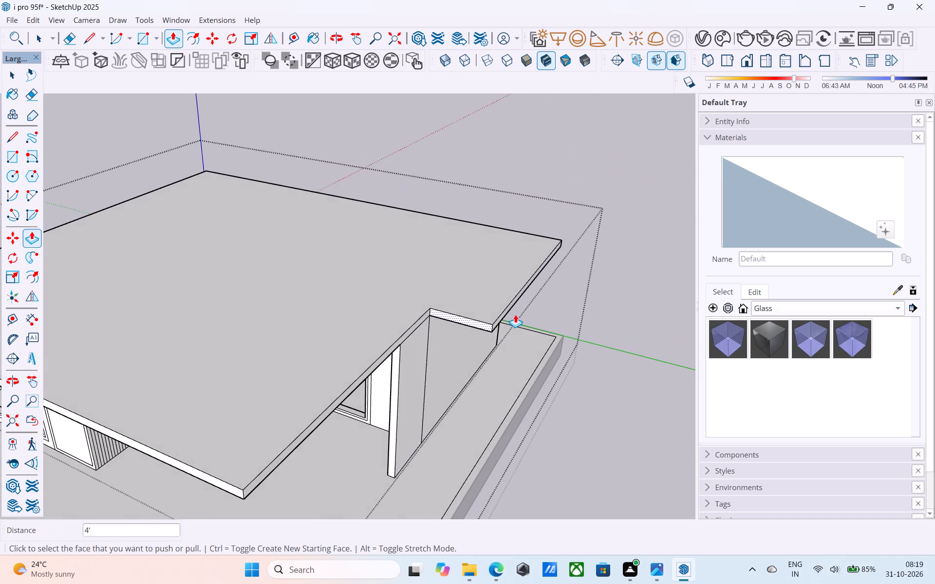
scroll(545, 303, down, 6)
middle_drag(545, 303, 520, 317)
scroll(526, 309, down, 1)
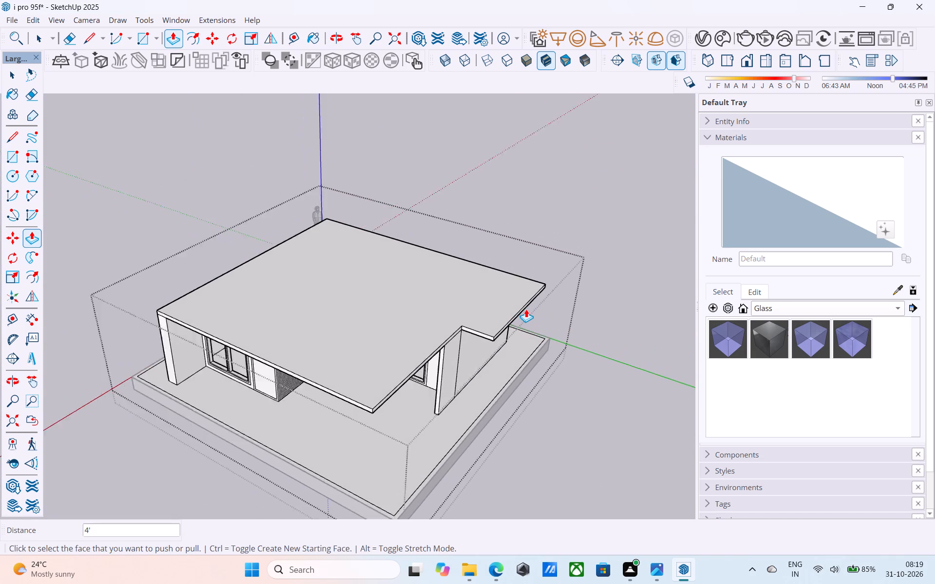
scroll(526, 309, down, 3)
middle_click(527, 309)
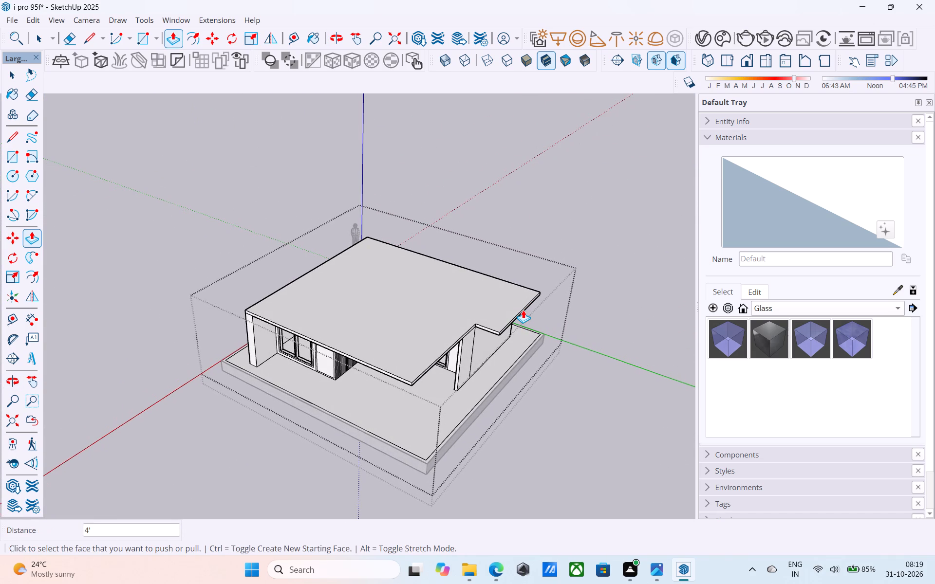
scroll(527, 305, down, 4)
key(space)
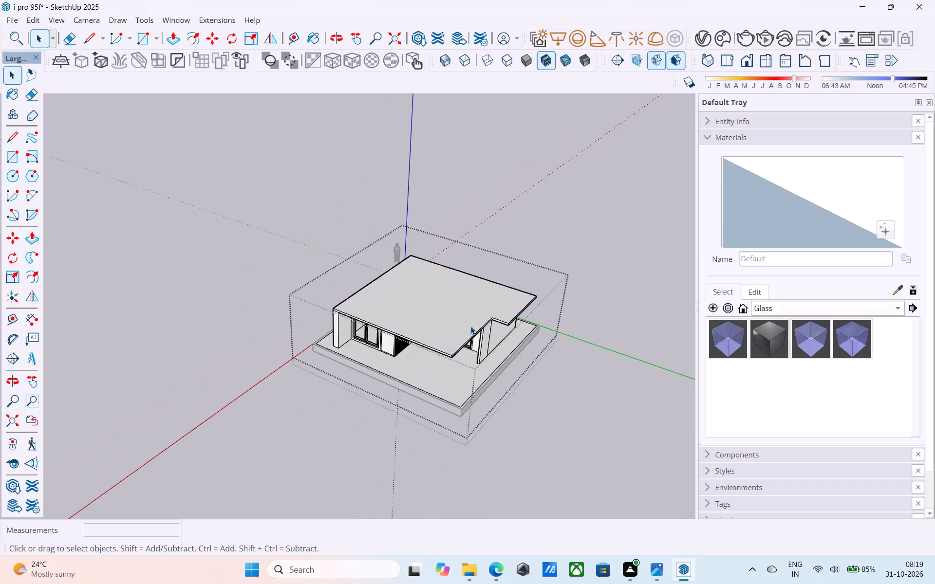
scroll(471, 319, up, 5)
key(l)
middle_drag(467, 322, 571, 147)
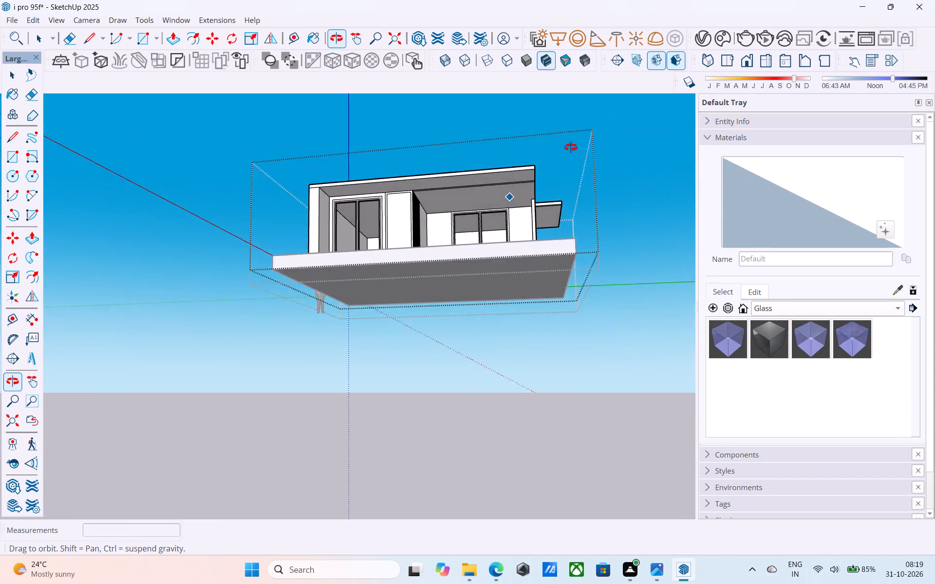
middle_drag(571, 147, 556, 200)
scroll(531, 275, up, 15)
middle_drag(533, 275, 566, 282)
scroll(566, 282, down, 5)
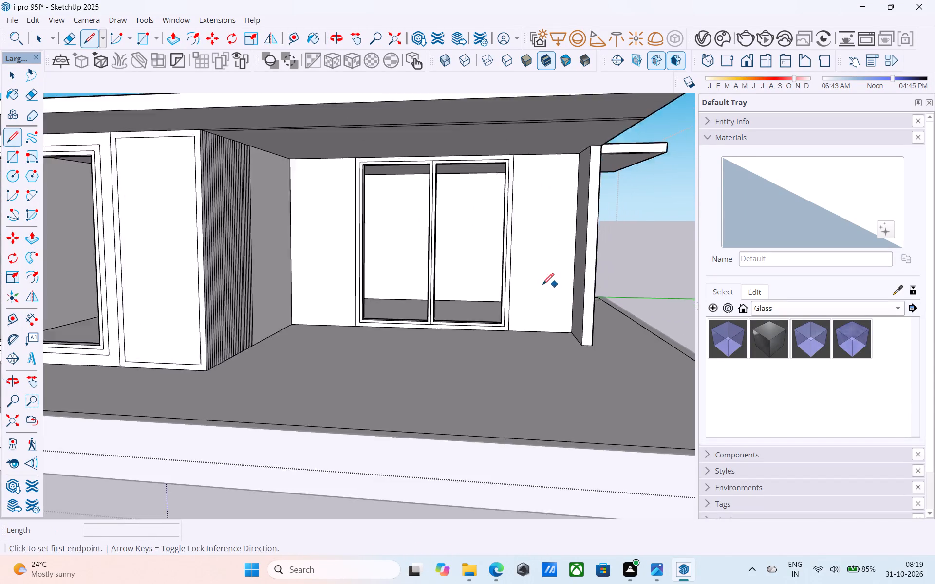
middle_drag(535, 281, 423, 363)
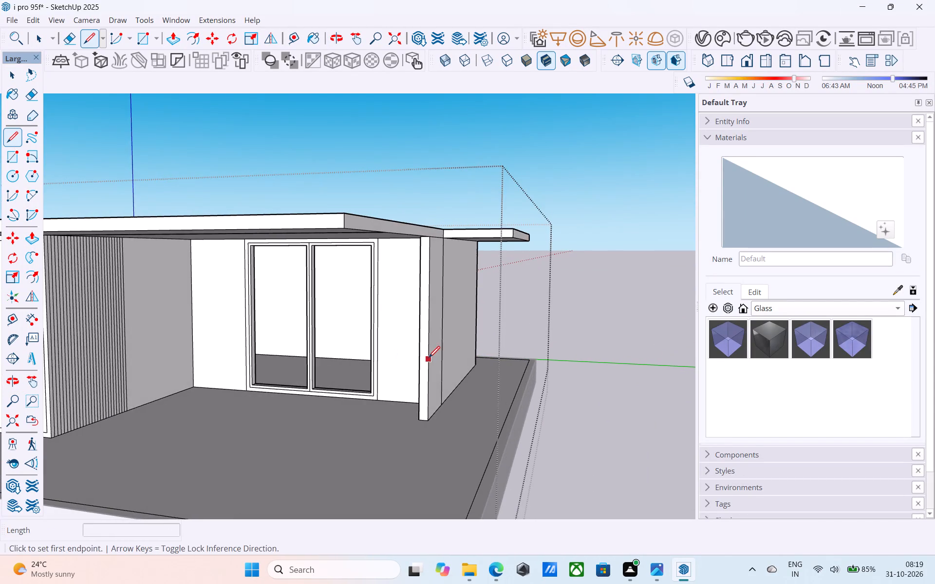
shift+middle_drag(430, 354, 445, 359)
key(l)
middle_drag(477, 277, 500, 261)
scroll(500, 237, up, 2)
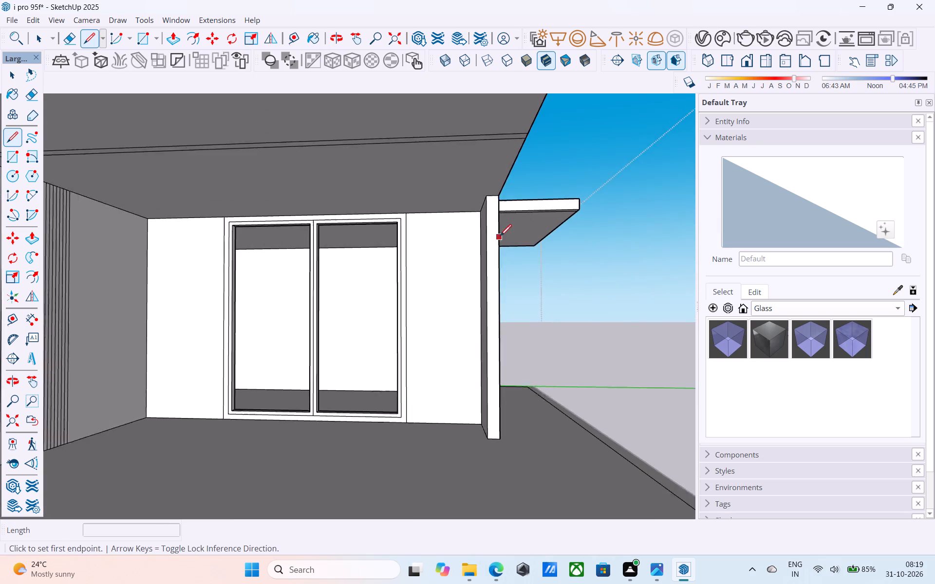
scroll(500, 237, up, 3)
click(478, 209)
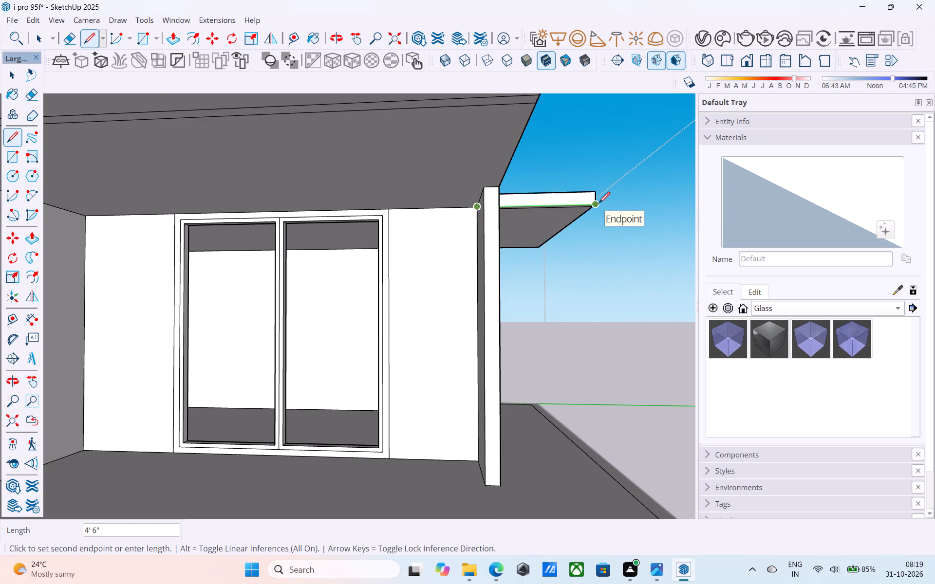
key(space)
Draw a 31' line across the roof top from the projection's inner corner to the opposite roof edge, parallel to the green axis.
scroll(598, 204, up, 1)
middle_drag(598, 204, 592, 268)
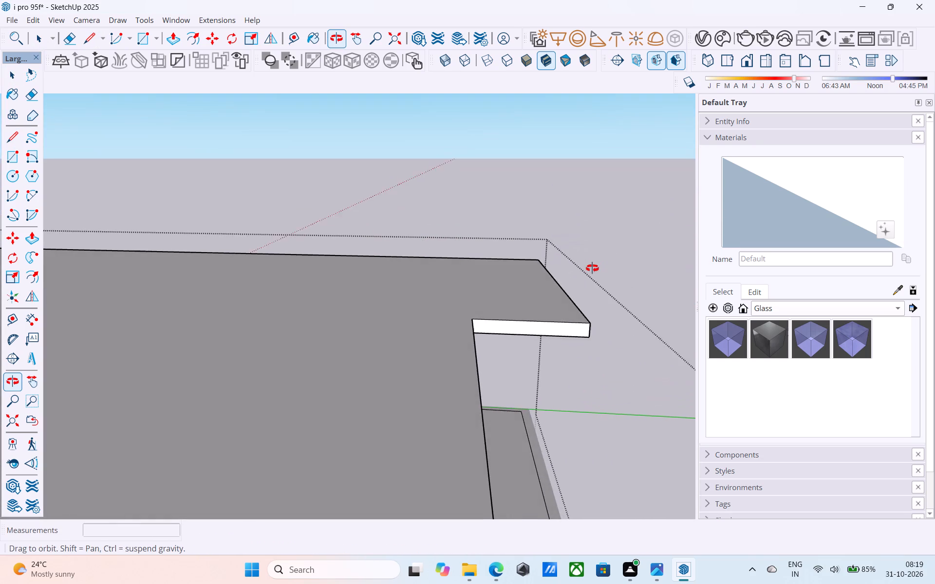
middle_drag(592, 268, 592, 260)
key(l)
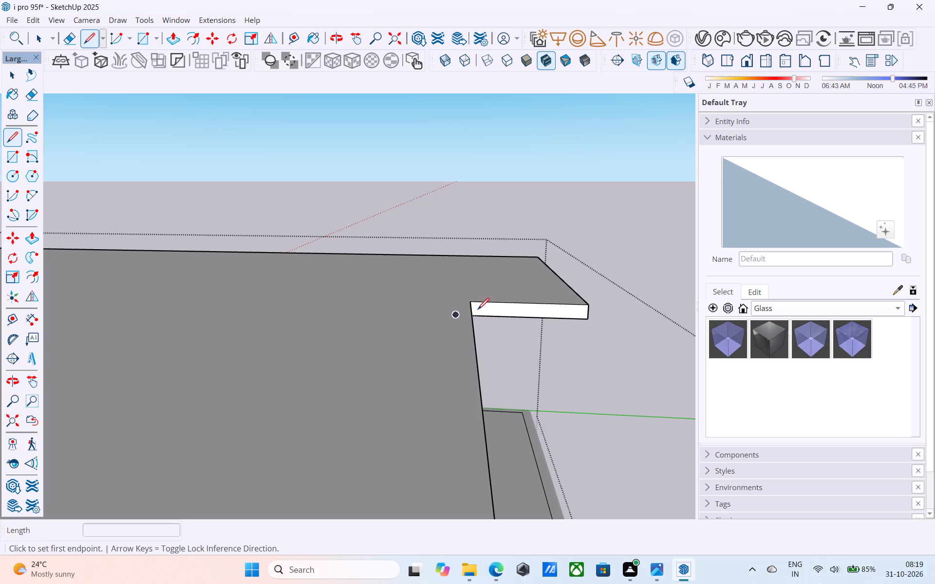
click(473, 304)
scroll(551, 296, down, 11)
middle_drag(427, 278, 429, 437)
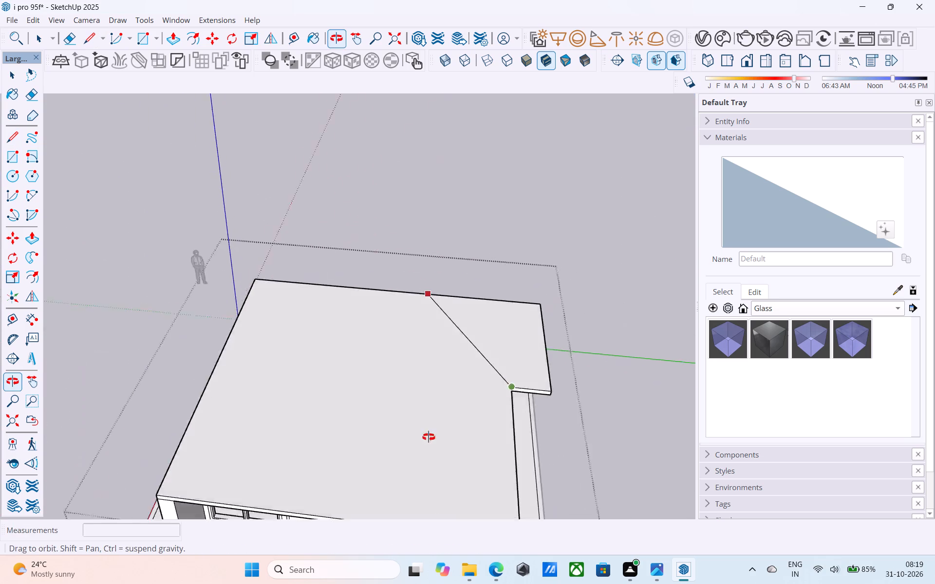
middle_drag(429, 437, 430, 523)
scroll(302, 435, up, 5)
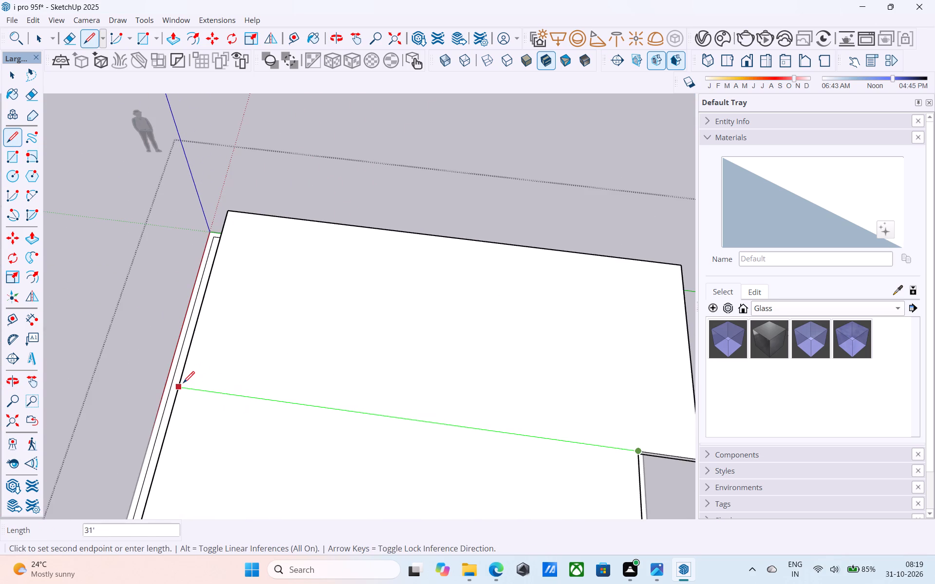
click(183, 384)
middle_drag(183, 384, 382, 315)
scroll(362, 335, up, 1)
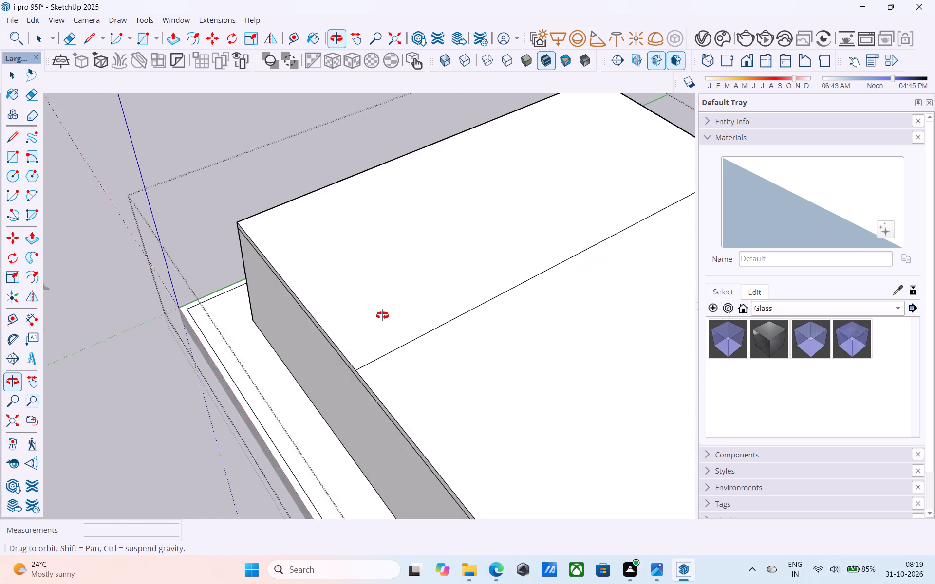
middle_drag(382, 315, 387, 309)
key(space)
Offset the outline of the divided rear roof section's top face inward by 6".
scroll(387, 309, down, 4)
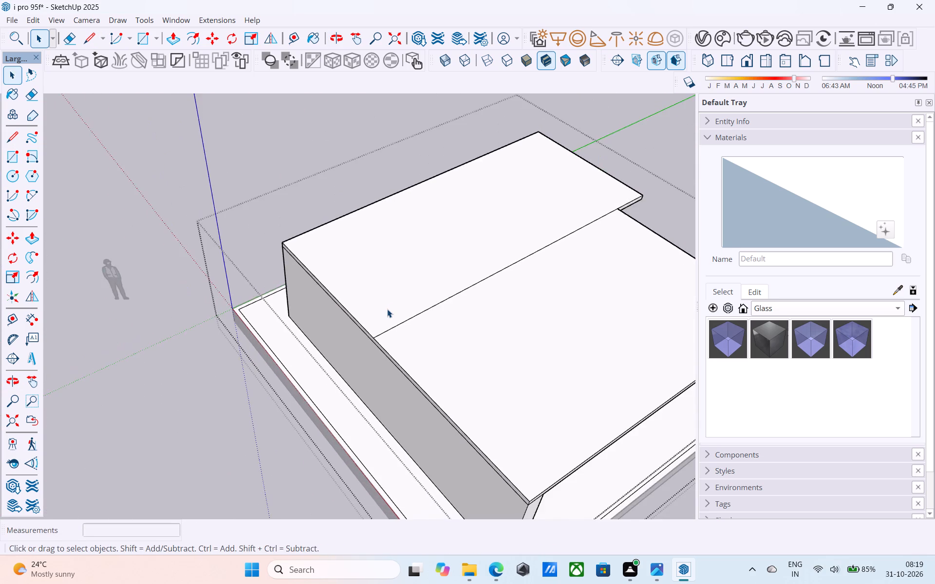
shift+middle_drag(387, 309, 135, 350)
scroll(248, 328, down, 4)
shift+middle_drag(329, 319, 182, 228)
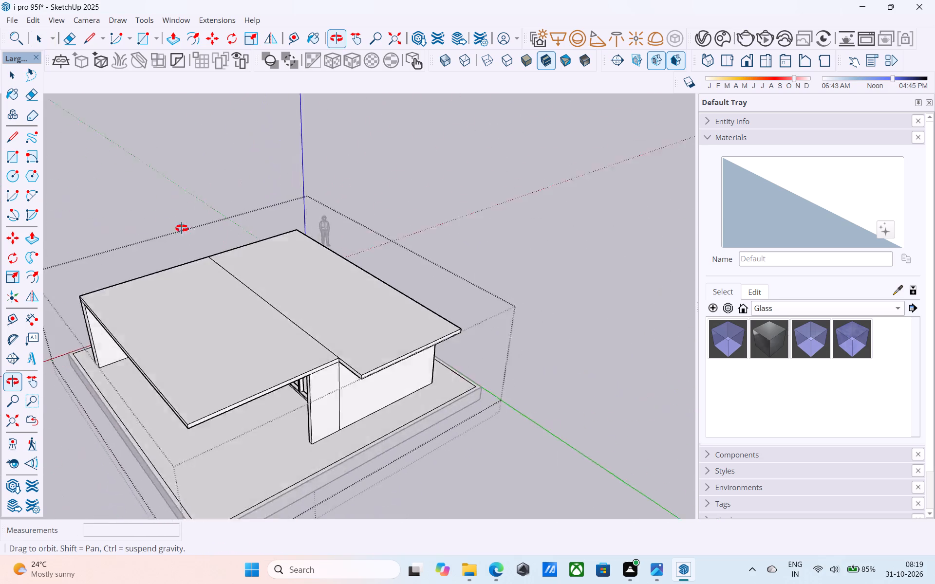
shift+middle_drag(182, 228, 181, 227)
shift+middle_drag(243, 279, 307, 263)
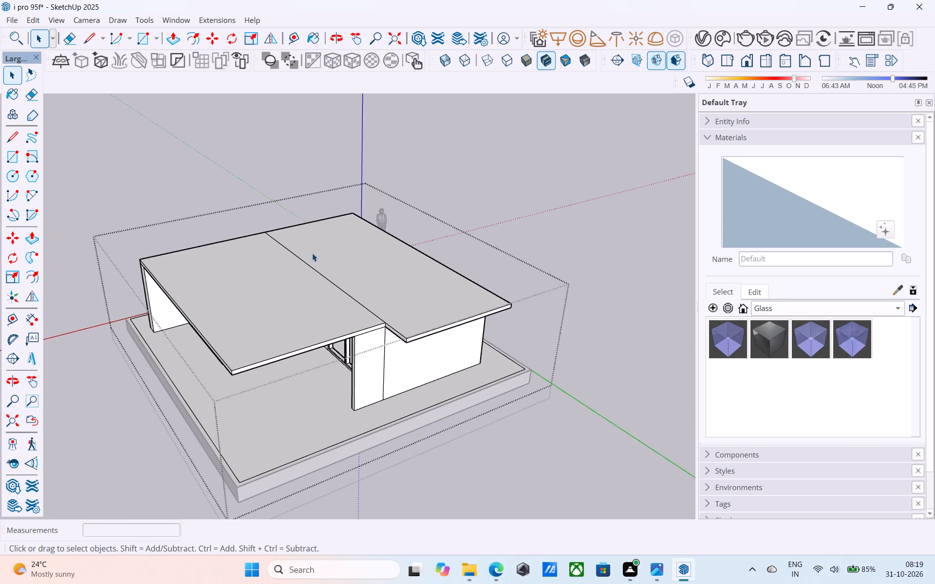
scroll(309, 271, down, 5)
middle_drag(299, 291, 308, 321)
scroll(348, 295, up, 6)
click(349, 296)
scroll(352, 298, up, 4)
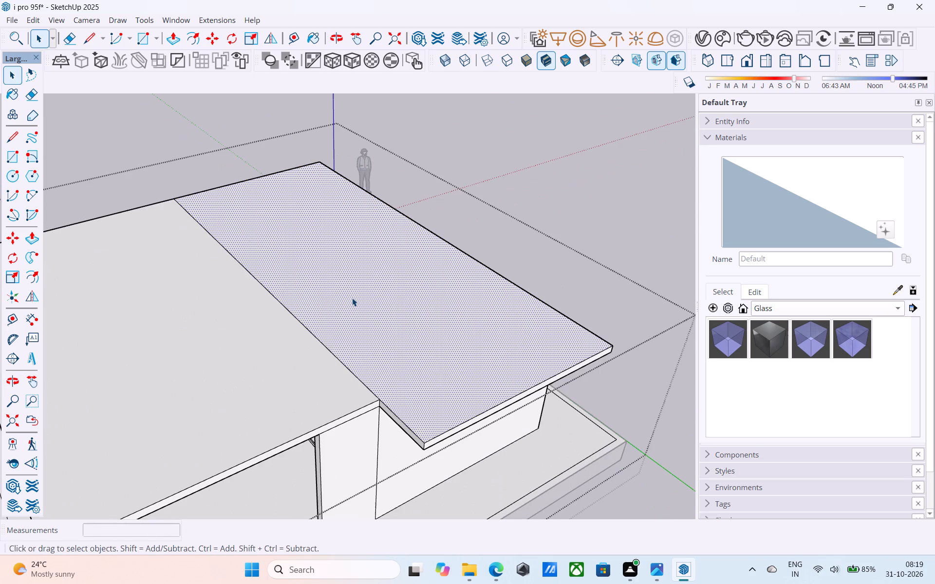
key(f)
click(352, 298)
key(6)
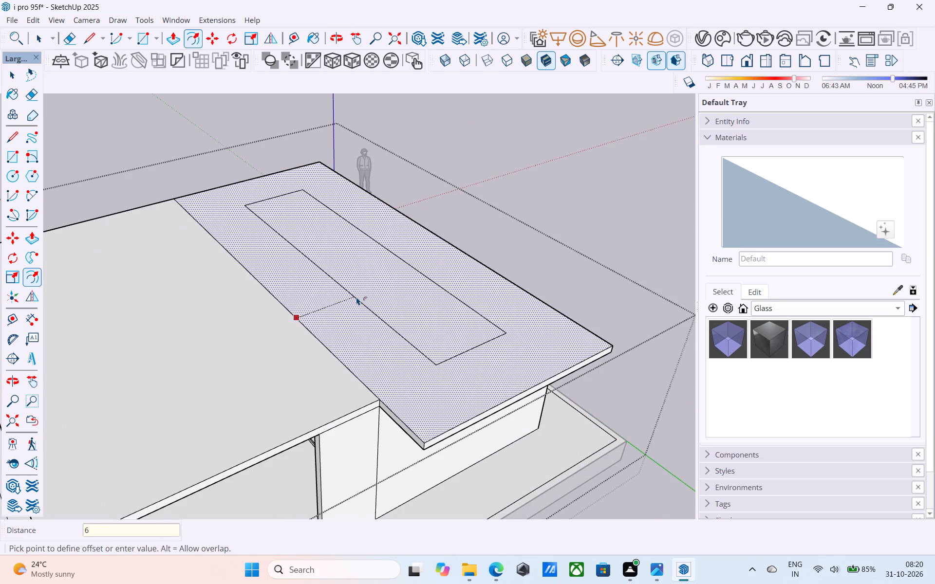
key(shift+quotedbl)
key(Return)
key(space)
Examine the rear roof section's new border and the building below it from several angles.
scroll(356, 293, down, 6)
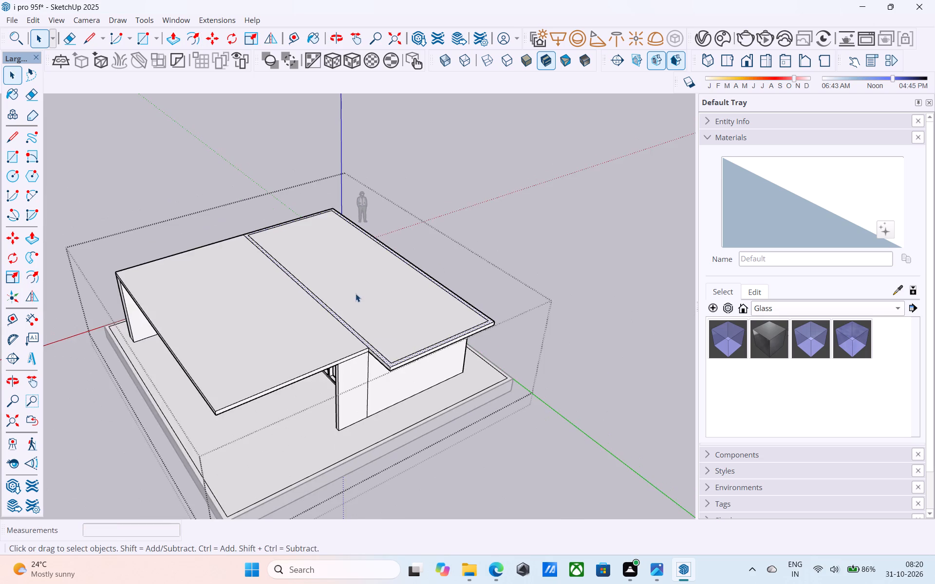
middle_drag(349, 292, 328, 288)
scroll(328, 285, down, 5)
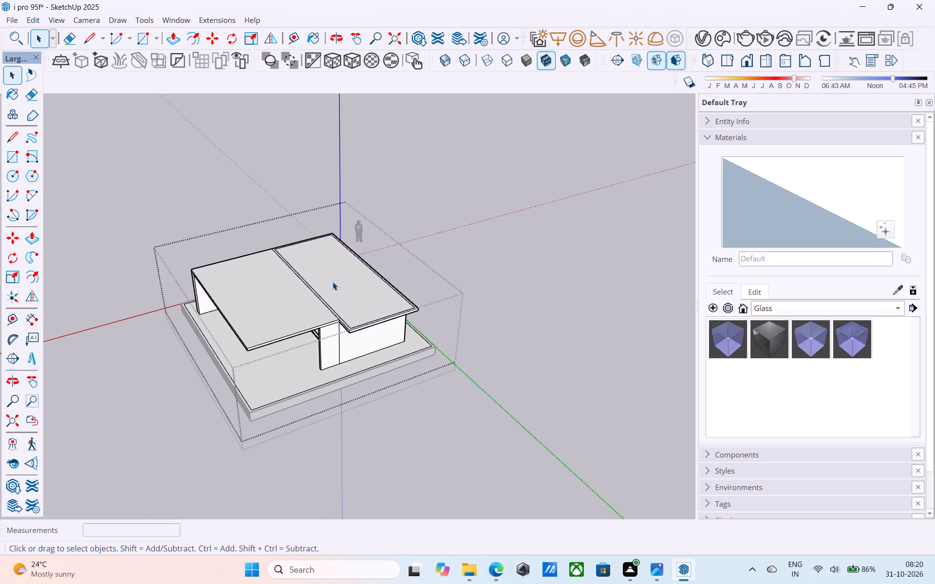
scroll(333, 282, down, 6)
middle_drag(331, 291, 392, 157)
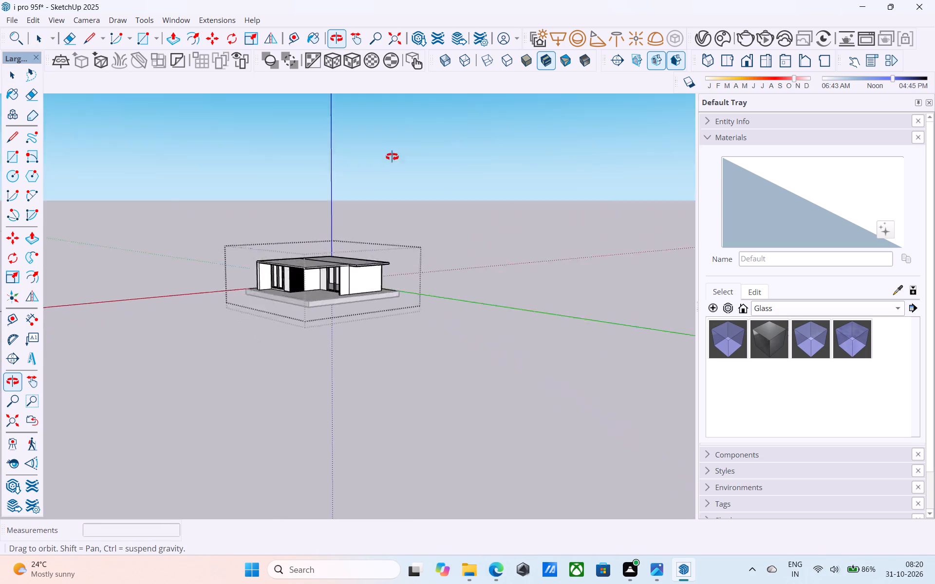
middle_drag(392, 157, 393, 263)
scroll(317, 297, up, 5)
scroll(377, 298, up, 11)
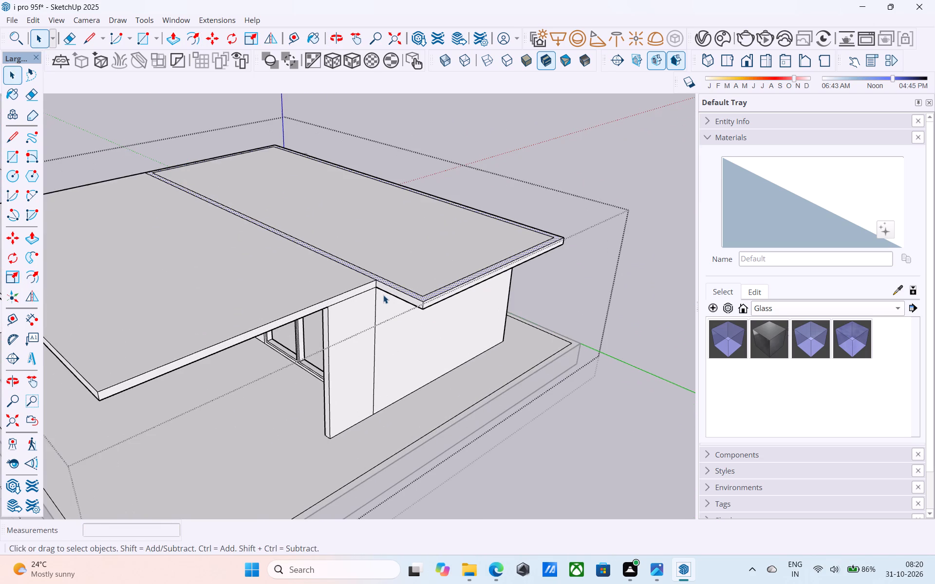
scroll(383, 295, down, 6)
middle_drag(385, 306, 402, 255)
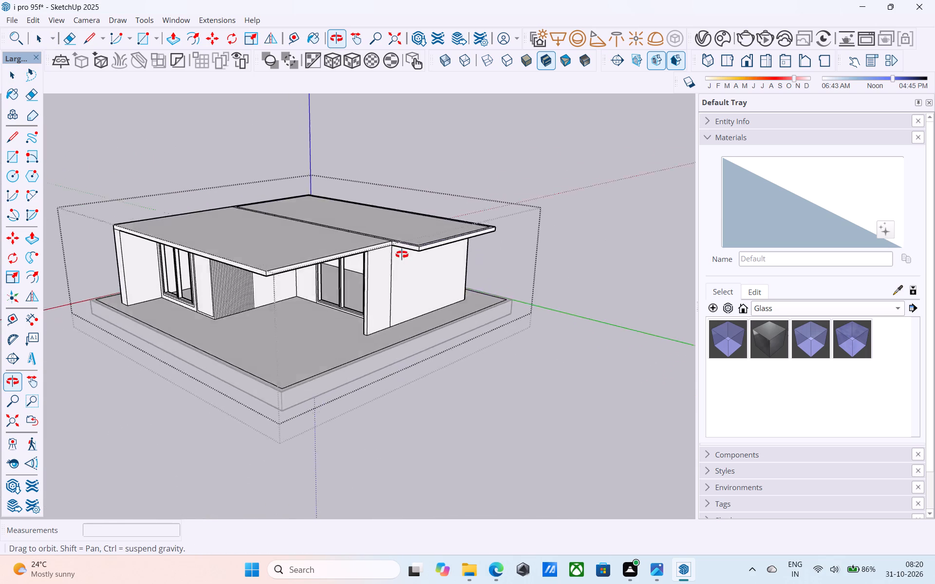
middle_drag(402, 255, 432, 324)
scroll(432, 324, up, 9)
scroll(432, 324, down, 3)
middle_drag(430, 324, 402, 330)
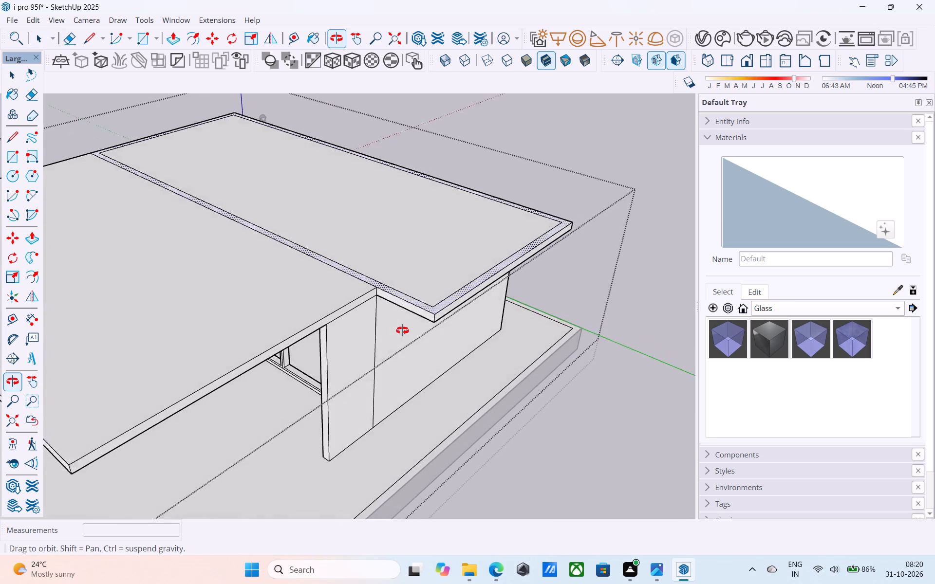
middle_drag(402, 330, 393, 356)
Push/Pull the 6" border strip around the rear roof section upward 12' to form the upper walls.
scroll(424, 320, up, 5)
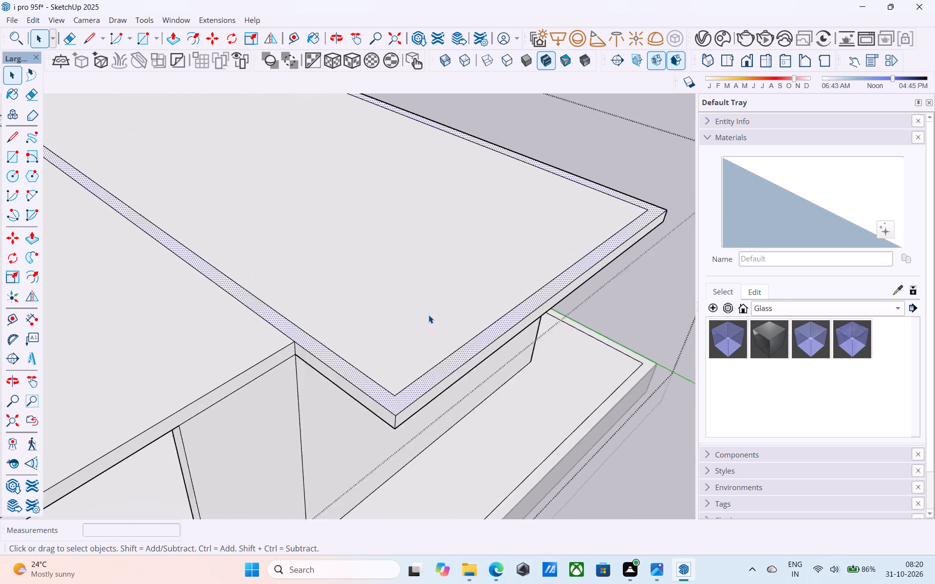
scroll(429, 315, up, 3)
scroll(430, 314, down, 15)
scroll(421, 336, up, 4)
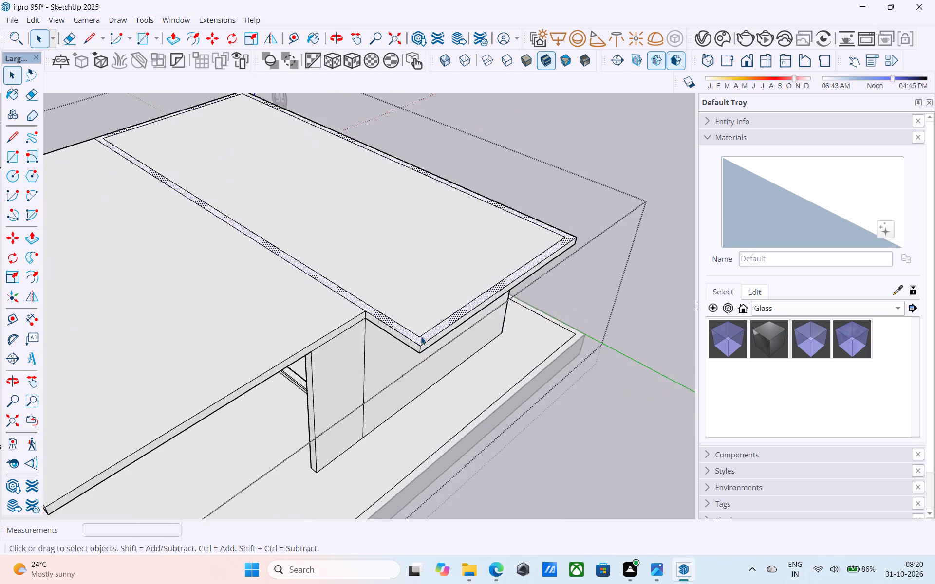
scroll(421, 336, up, 7)
key(p)
click(421, 336)
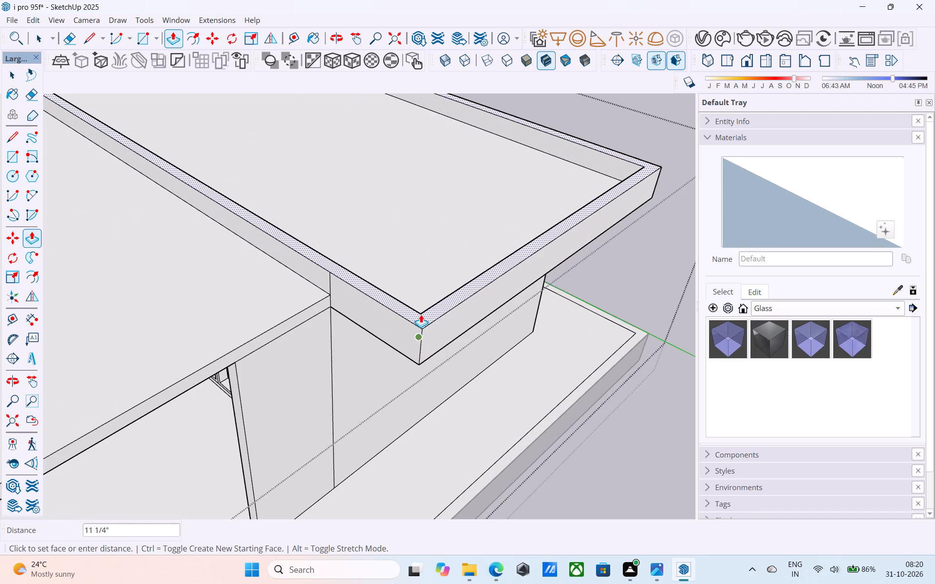
text(12')
key(Return)
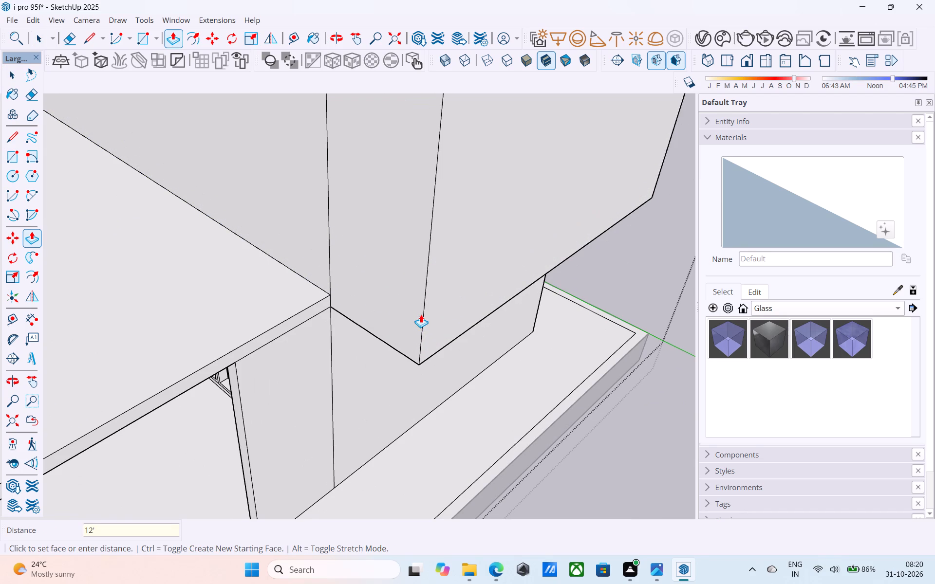
key(space)
Erase the vertical edge splitting the upper storey's long outer wall face above the lower roof's corner.
scroll(421, 314, up, 1)
scroll(421, 314, down, 7)
shift+middle_drag(409, 314, 406, 390)
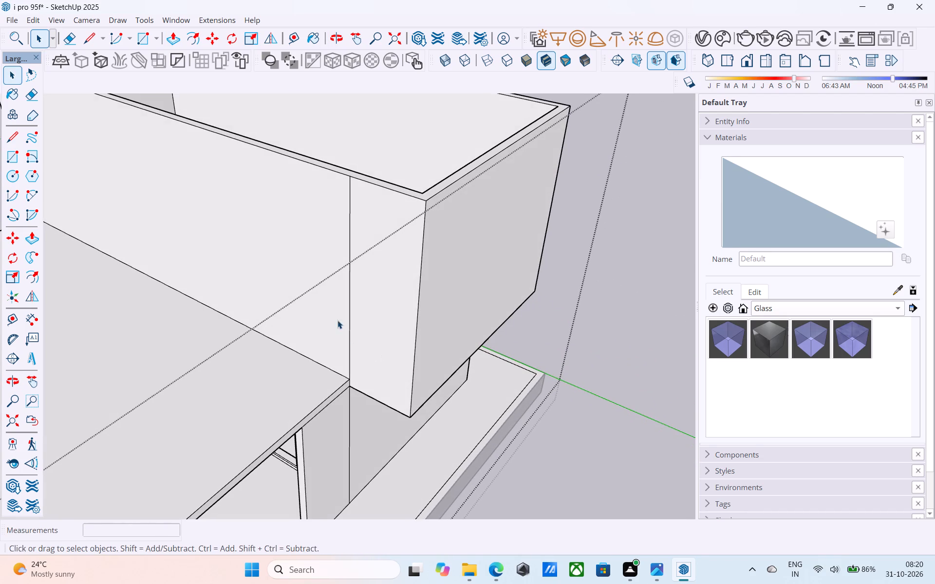
key(e)
drag(351, 298, 343, 292)
key(space)
scroll(344, 291, down, 1)
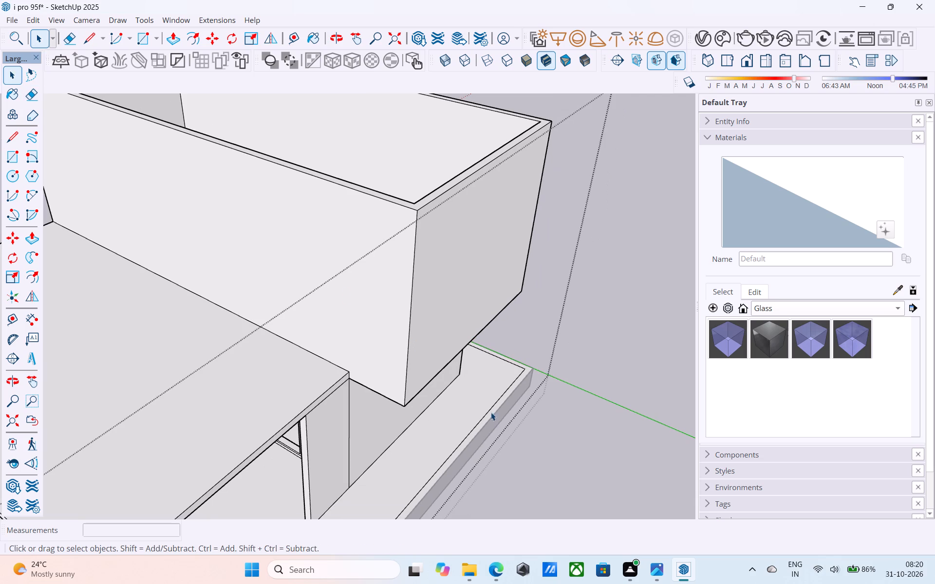
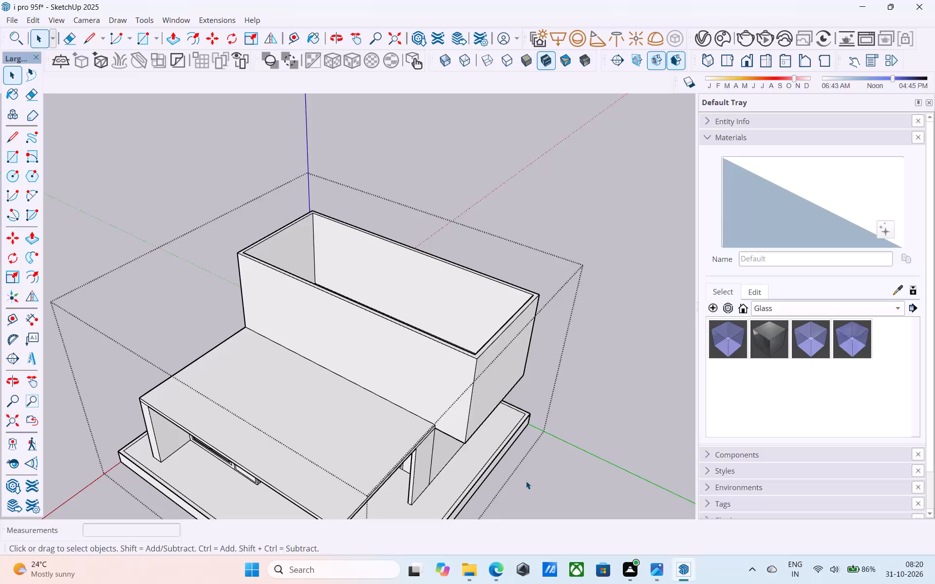
Examine the upper storey, its projection, the lower front roof and the framed openings from several angles.
scroll(526, 481, down, 5)
middle_drag(512, 499, 525, 244)
middle_drag(438, 317, 417, 187)
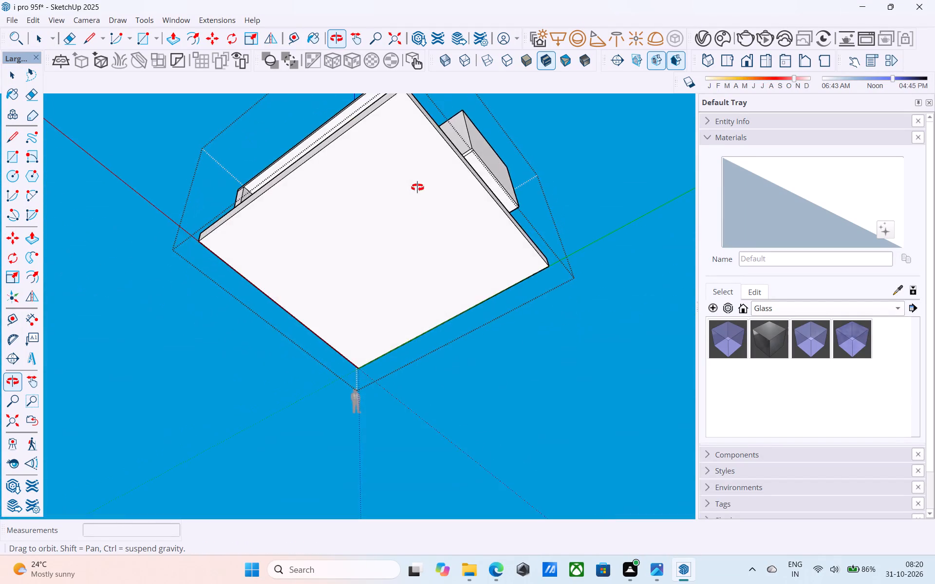
middle_drag(417, 187, 386, 379)
scroll(339, 292, up, 4)
middle_drag(357, 287, 407, 319)
scroll(257, 242, down, 3)
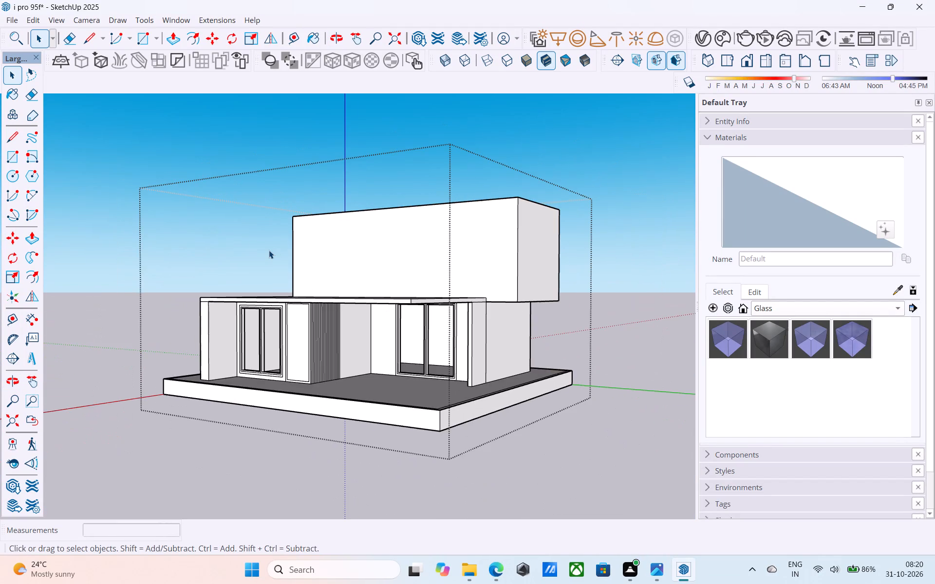
middle_drag(267, 250, 186, 218)
scroll(247, 208, down, 4)
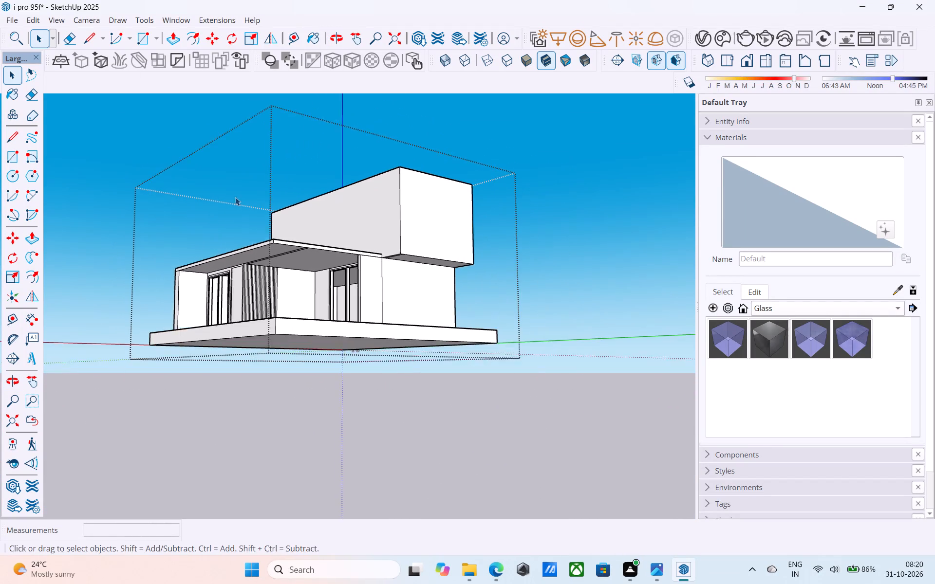
middle_drag(221, 187, 259, 206)
scroll(373, 181, up, 3)
middle_drag(295, 237, 299, 179)
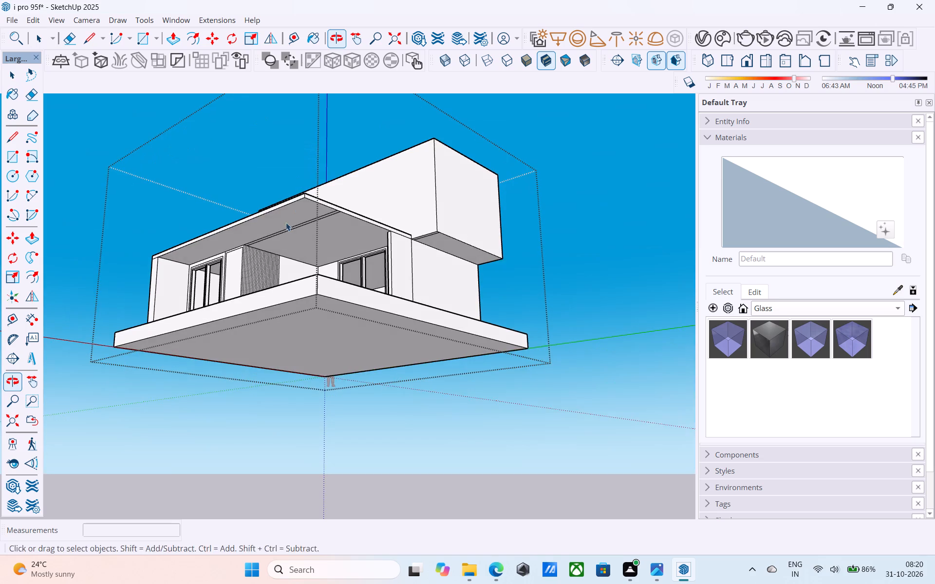
middle_drag(272, 215, 264, 259)
scroll(264, 259, up, 1)
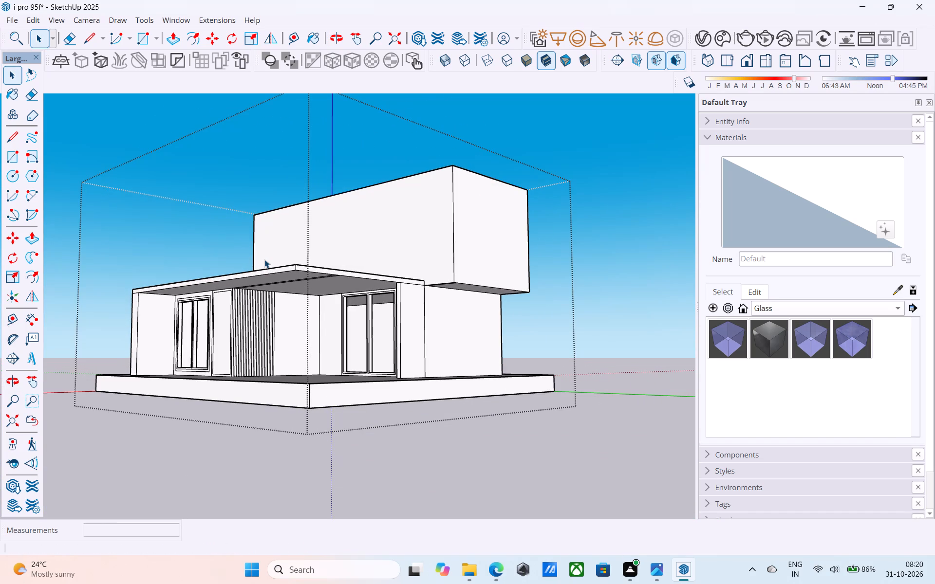
scroll(264, 259, up, 1)
scroll(264, 259, down, 3)
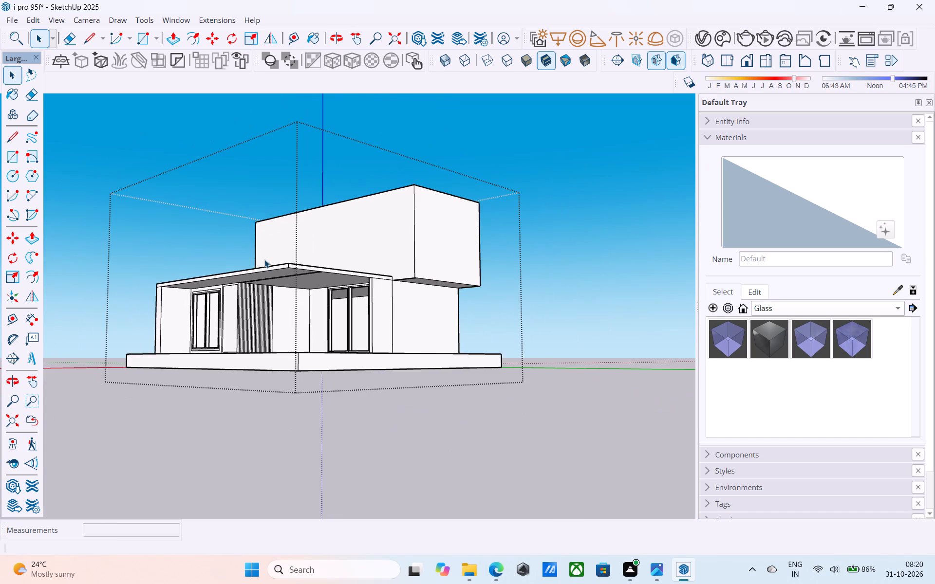
middle_drag(264, 257, 264, 315)
middle_drag(244, 281, 254, 289)
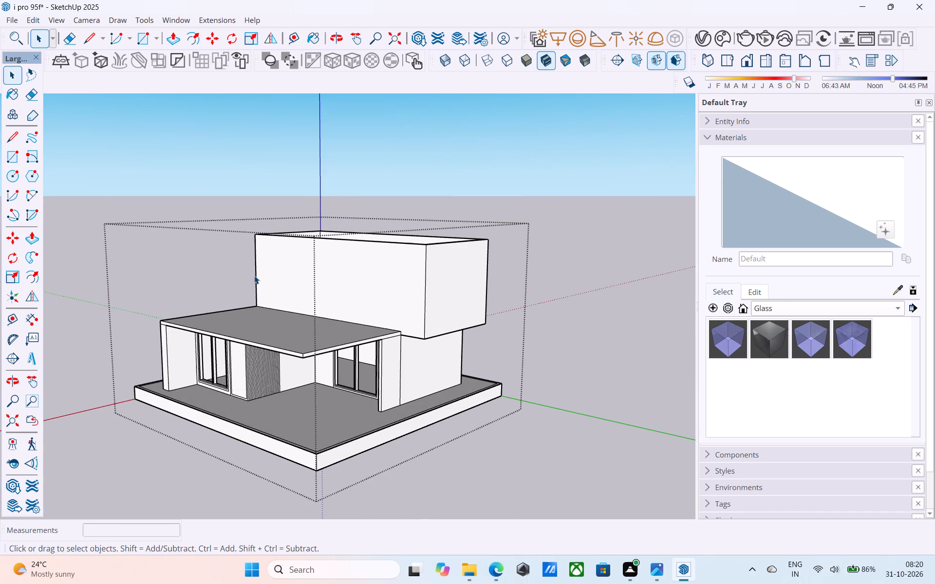
middle_drag(254, 275, 255, 306)
scroll(249, 350, up, 3)
scroll(283, 169, down, 5)
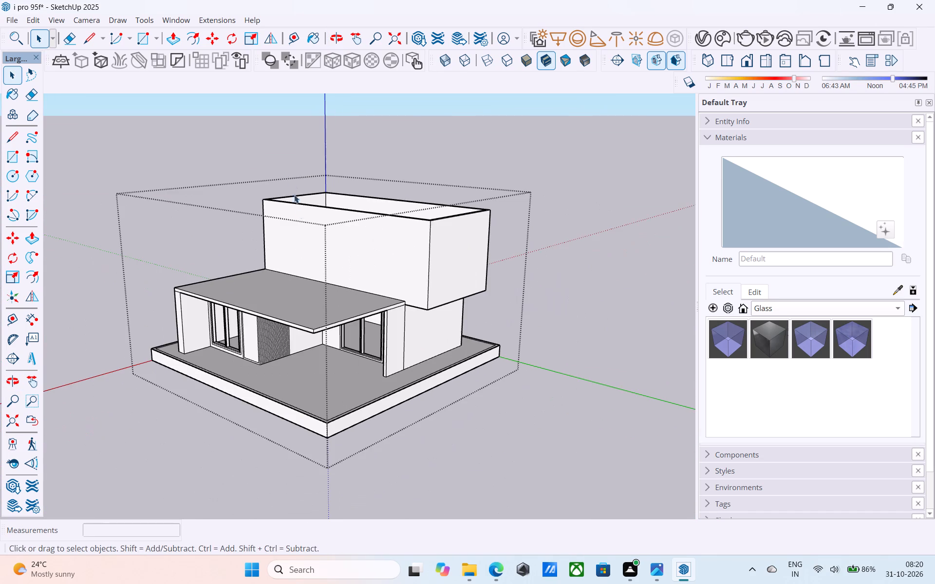
middle_drag(297, 261, 296, 247)
middle_drag(297, 244, 293, 233)
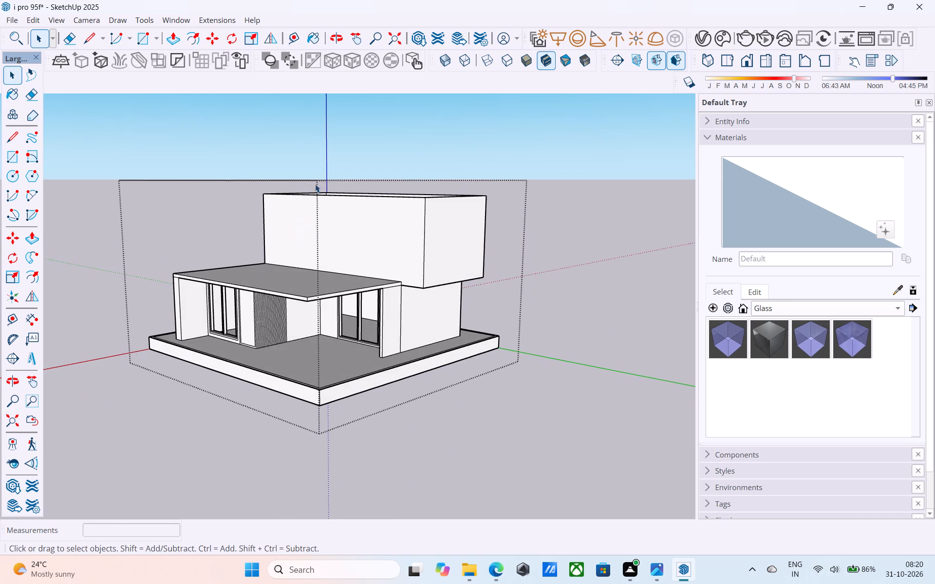
scroll(327, 151, down, 4)
scroll(337, 303, up, 6)
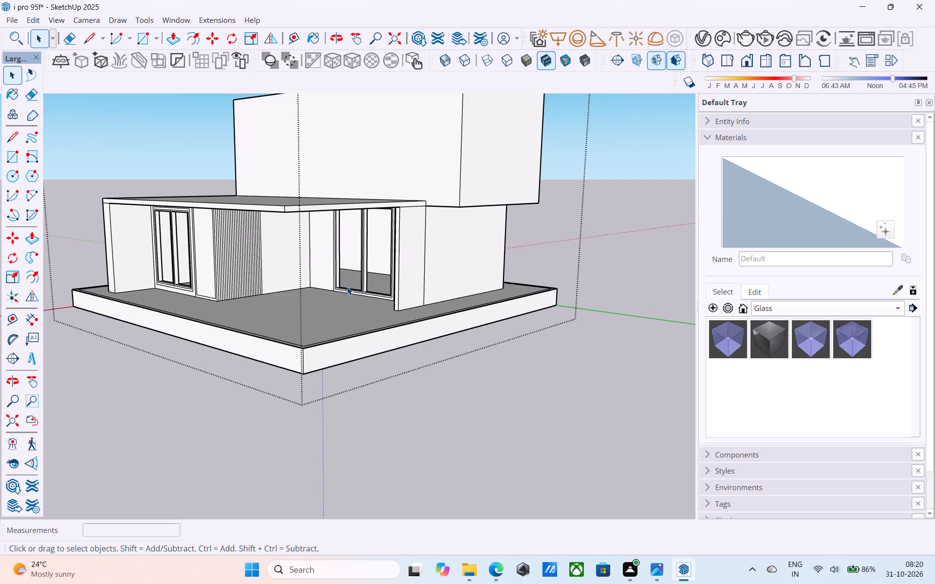
scroll(347, 287, up, 1)
scroll(349, 274, down, 2)
middle_drag(350, 267, 333, 305)
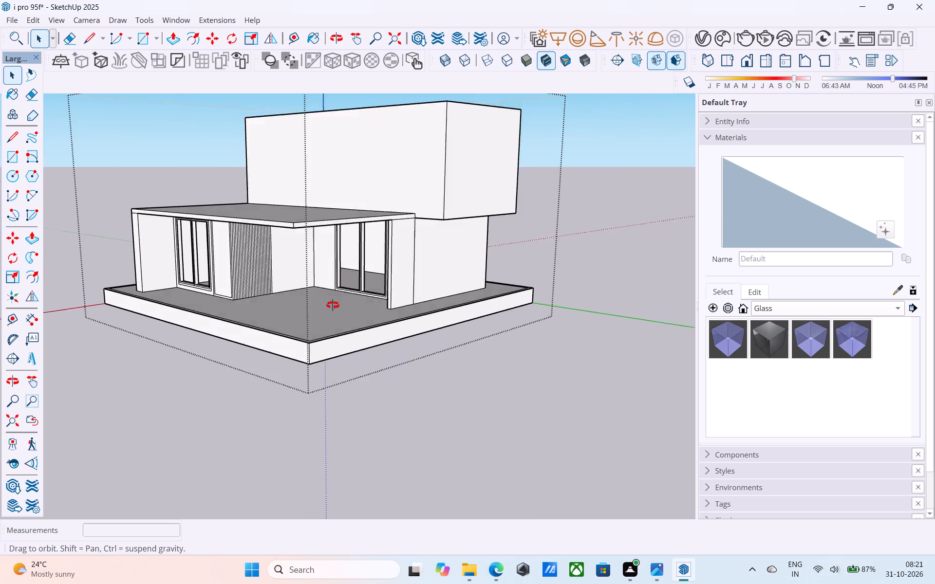
middle_drag(333, 305, 328, 335)
scroll(380, 315, down, 1)
middle_drag(380, 315, 373, 256)
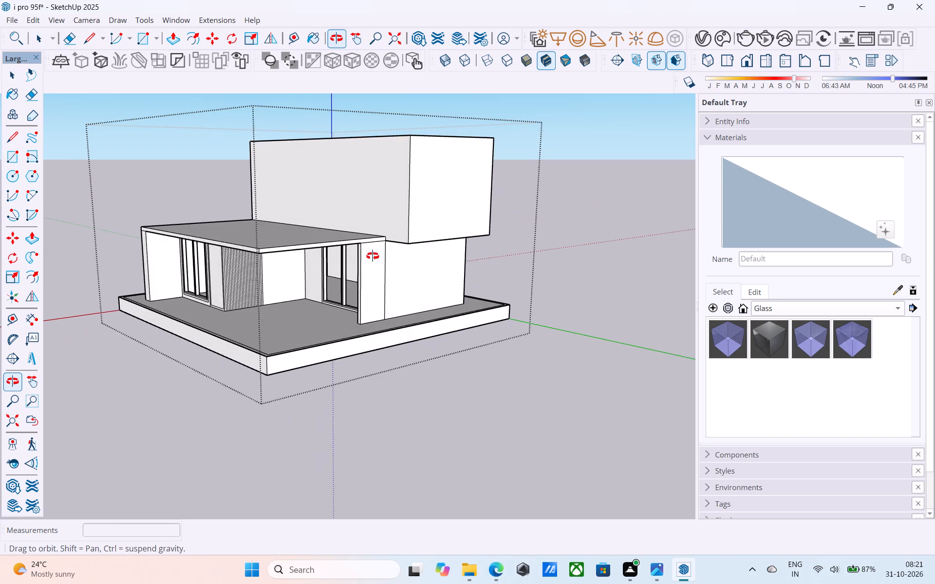
middle_drag(373, 256, 421, 319)
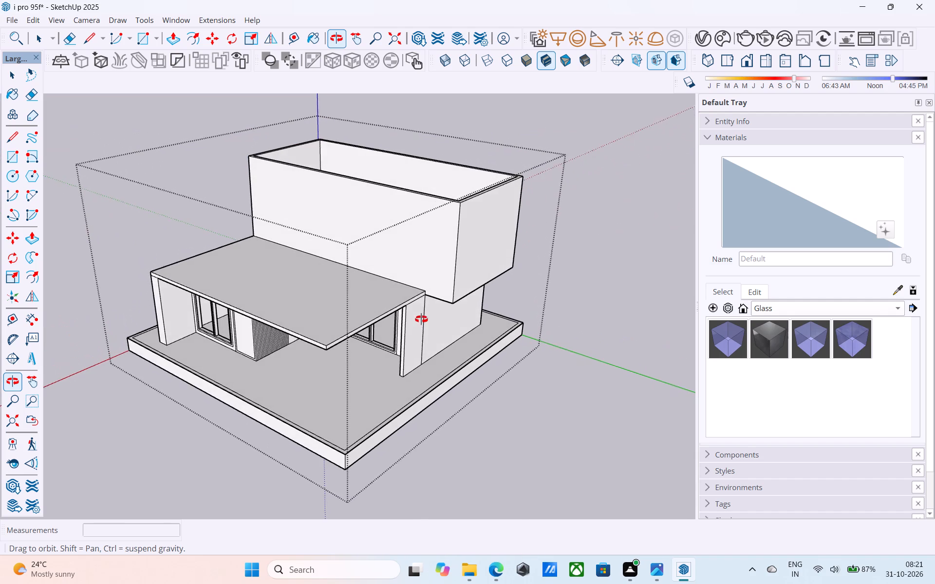
middle_drag(421, 319, 423, 320)
middle_click(423, 320)
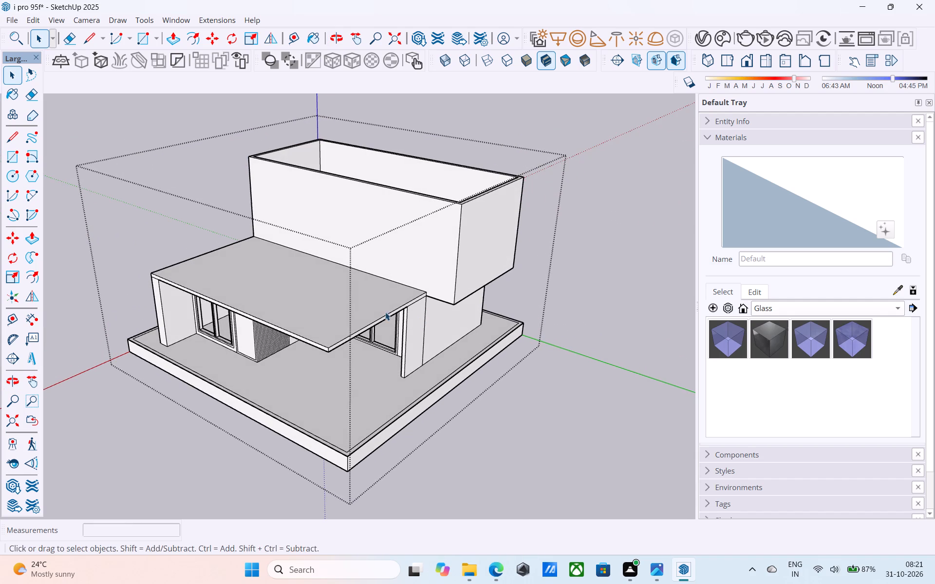
scroll(384, 311, down, 3)
middle_drag(362, 310, 452, 367)
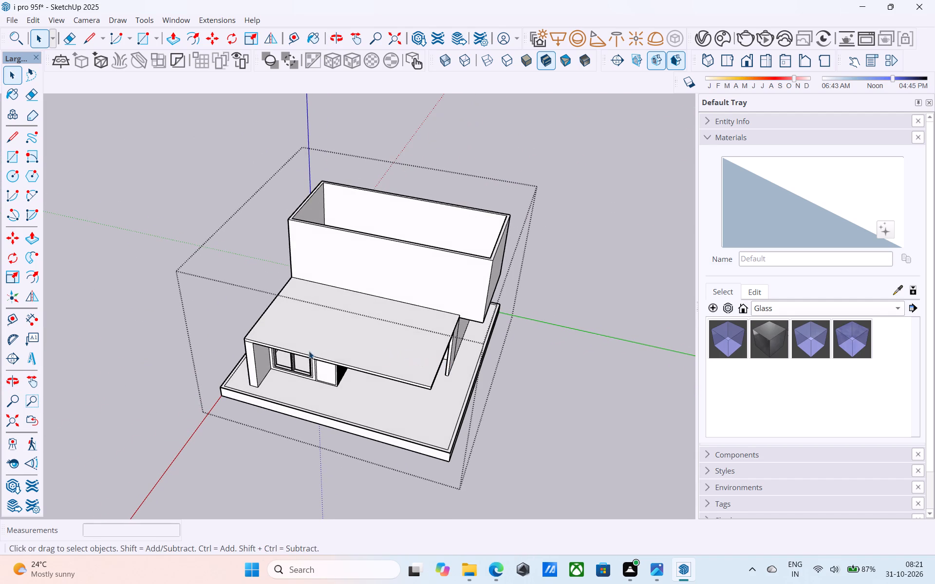
scroll(283, 350, up, 3)
middle_drag(273, 322, 291, 309)
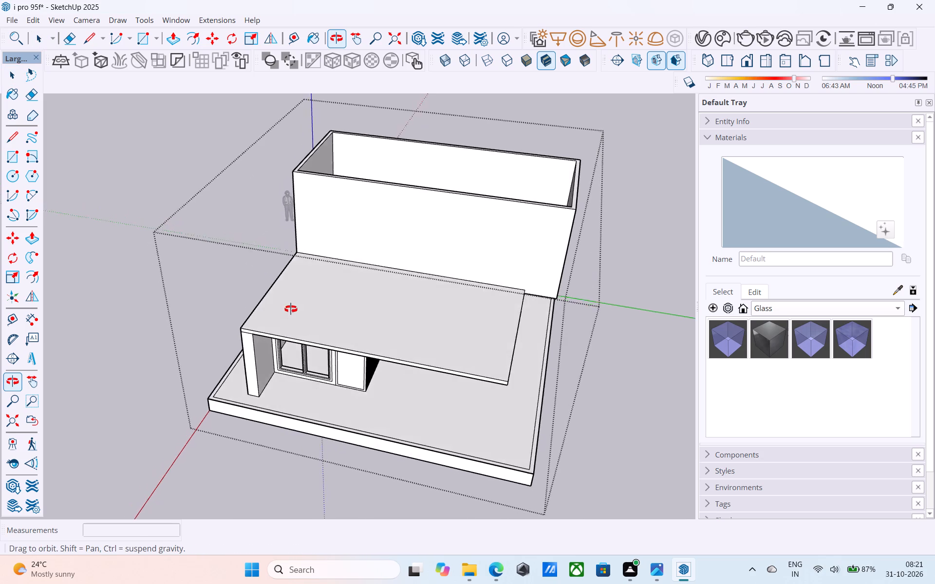
middle_drag(291, 309, 425, 294)
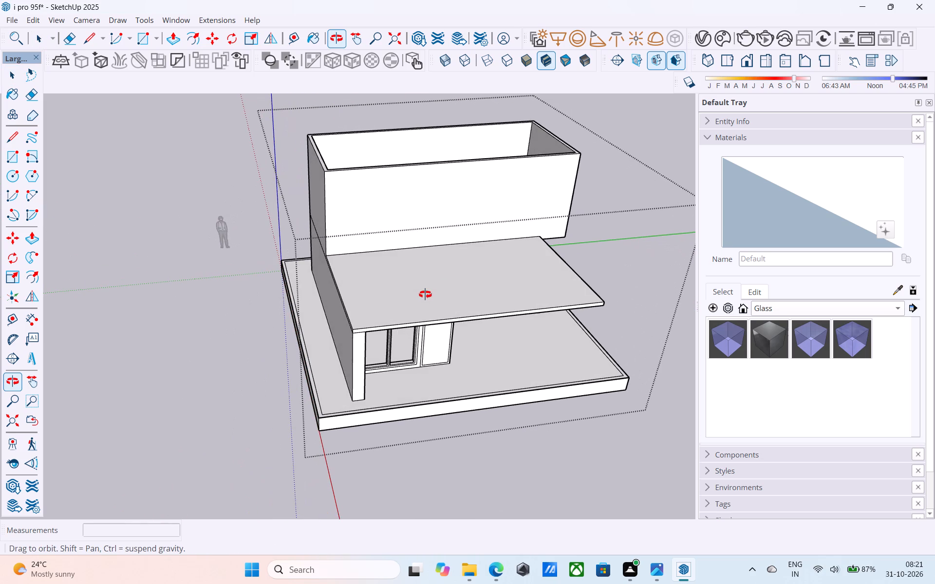
middle_drag(425, 294, 377, 294)
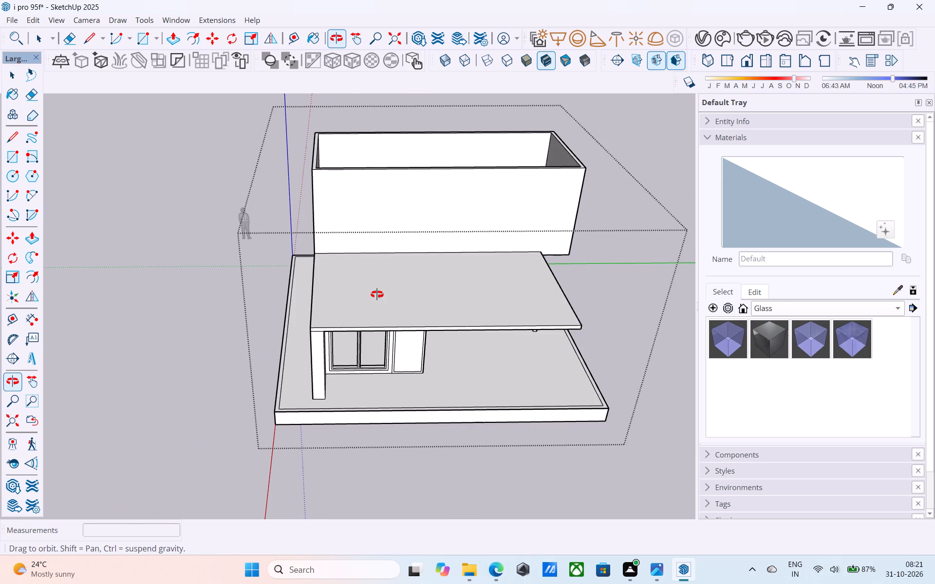
middle_drag(377, 294, 377, 293)
Copy the side edge of the lower front roof's top face 5' inward, above the corner end wall by the window.
scroll(377, 291, up, 8)
scroll(245, 348, up, 1)
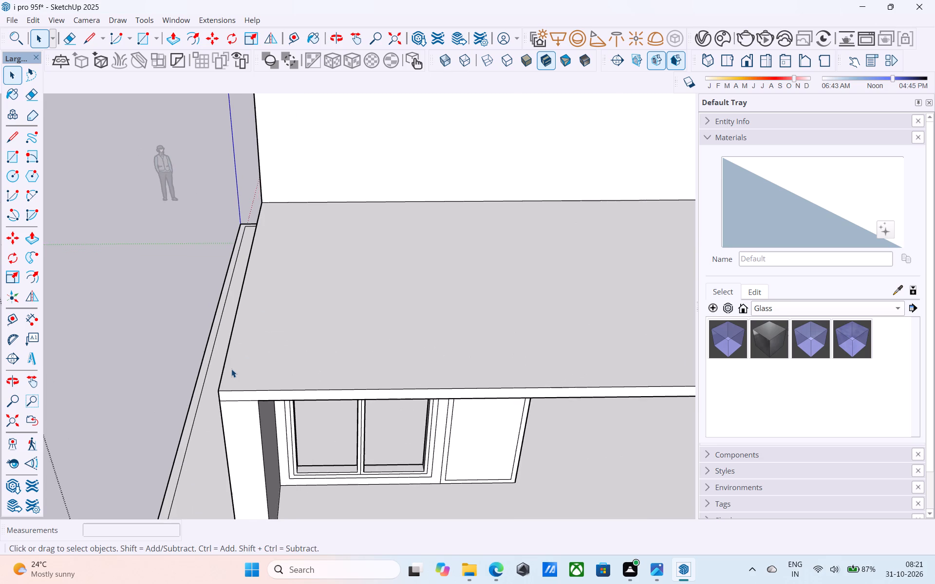
scroll(231, 369, up, 2)
middle_drag(231, 369, 291, 352)
scroll(291, 353, up, 1)
scroll(291, 348, down, 6)
middle_drag(268, 365, 301, 373)
scroll(288, 389, up, 6)
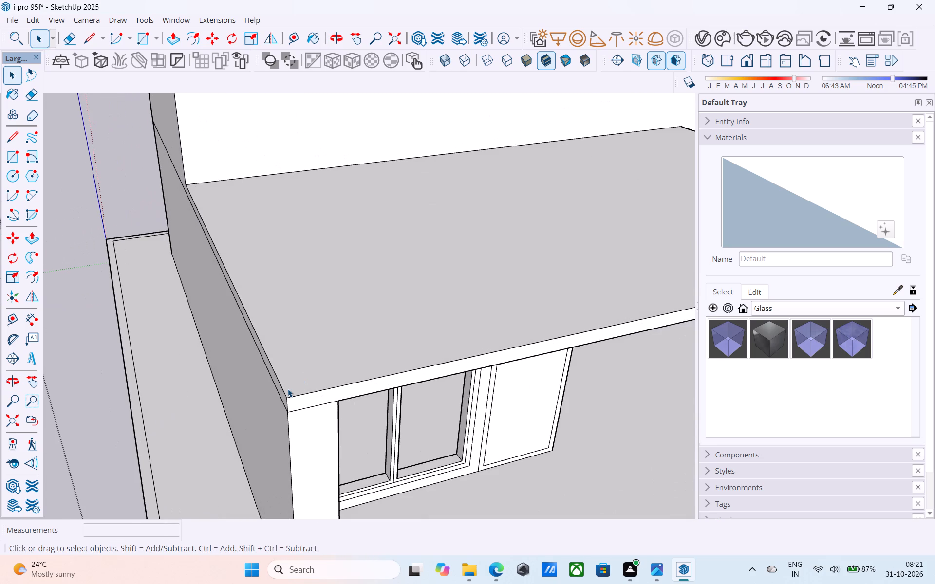
click(282, 388)
double_click(280, 385)
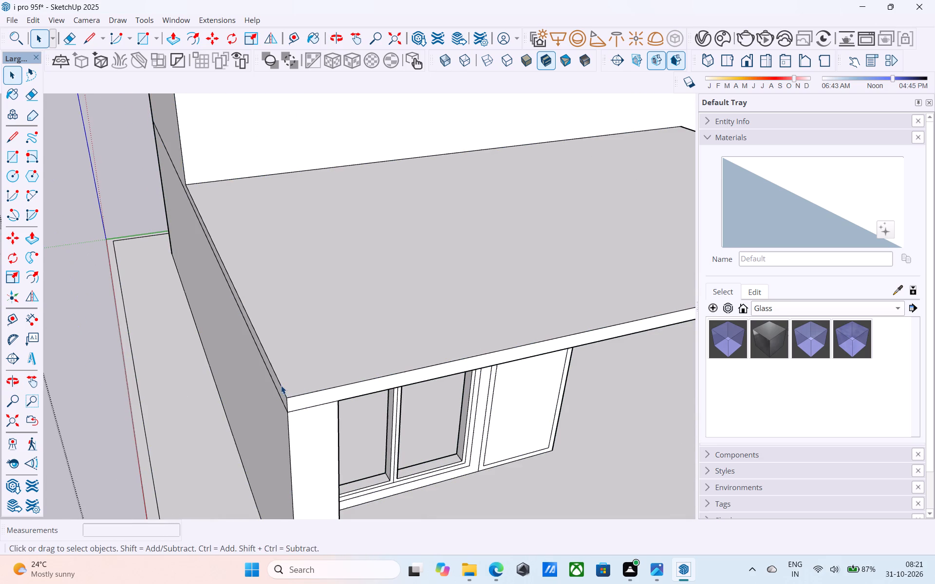
click(278, 384)
key(m)
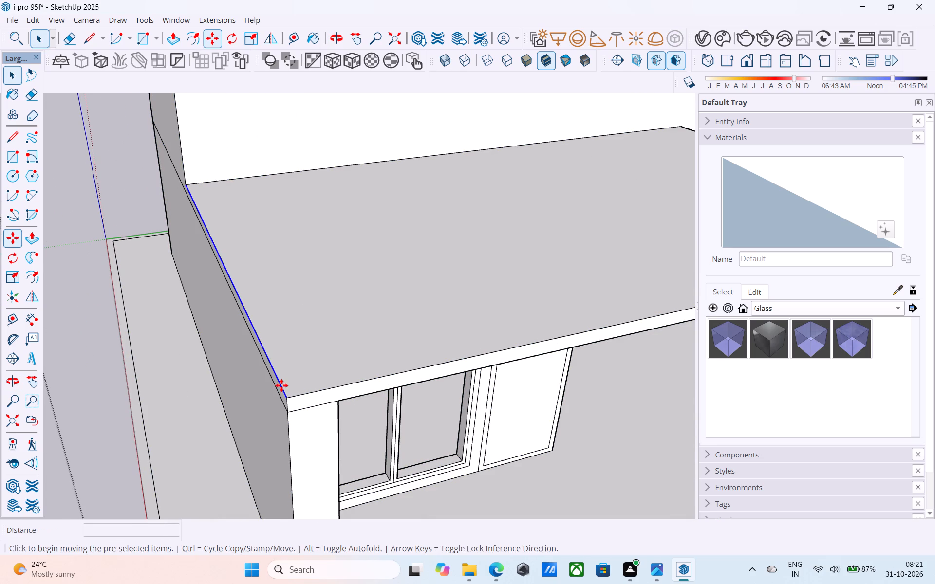
click(293, 400)
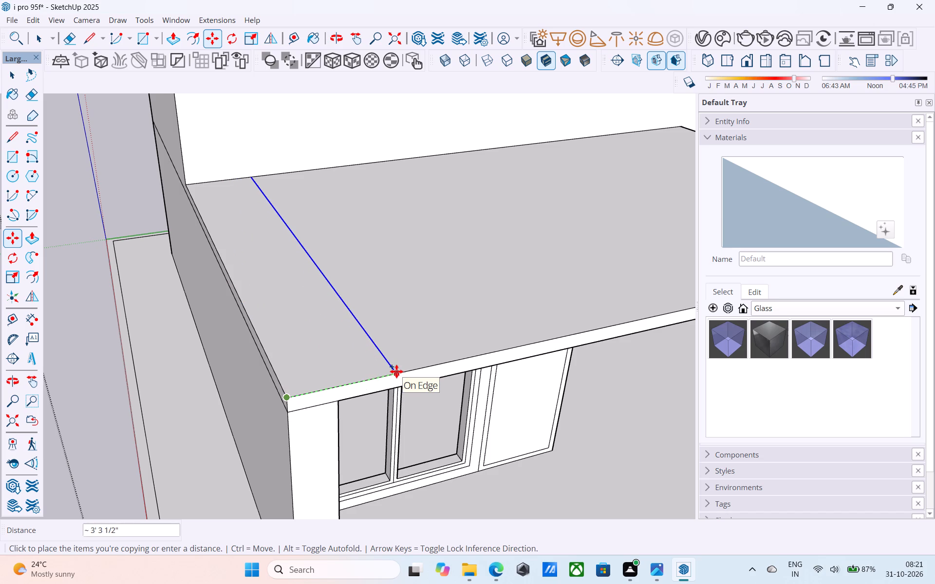
text(6')
key(Return)
text(4')
key(Return)
text(5')
key(Return)
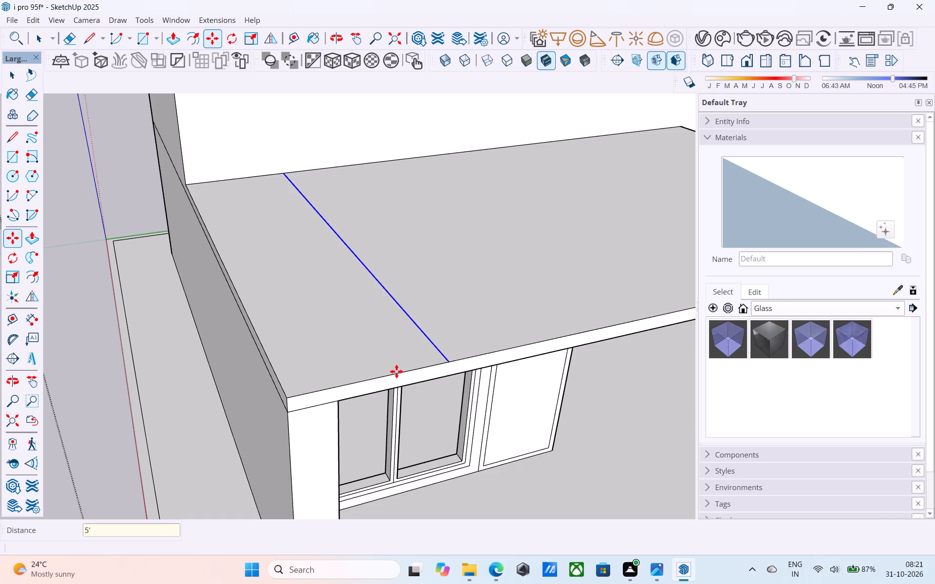
Copy the new line across the lower roof 6" further inward to outline a wall strip.
scroll(396, 371, up, 1)
middle_drag(396, 371, 133, 340)
scroll(133, 340, down, 5)
scroll(135, 337, up, 1)
scroll(140, 331, down, 9)
scroll(272, 371, down, 3)
middle_drag(292, 379, 283, 341)
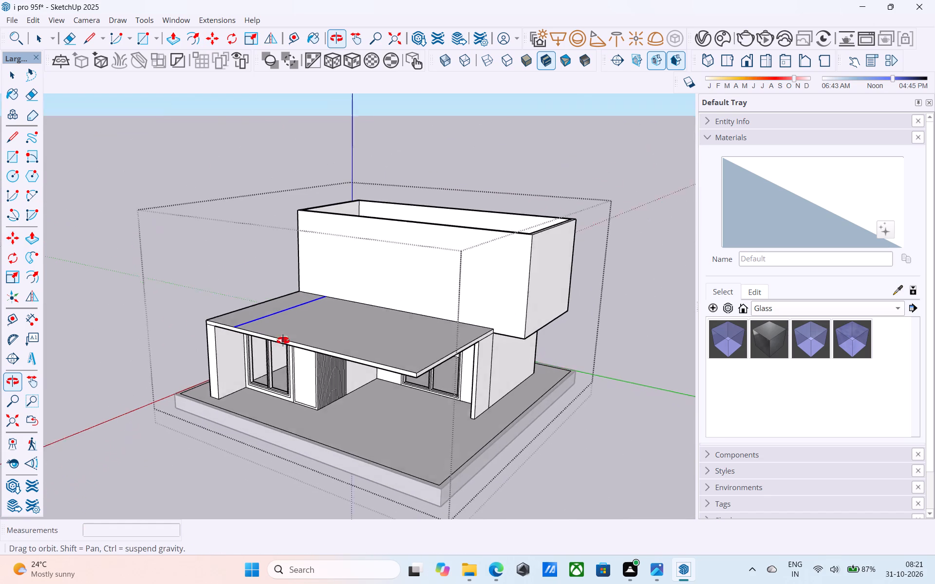
middle_drag(283, 341, 319, 339)
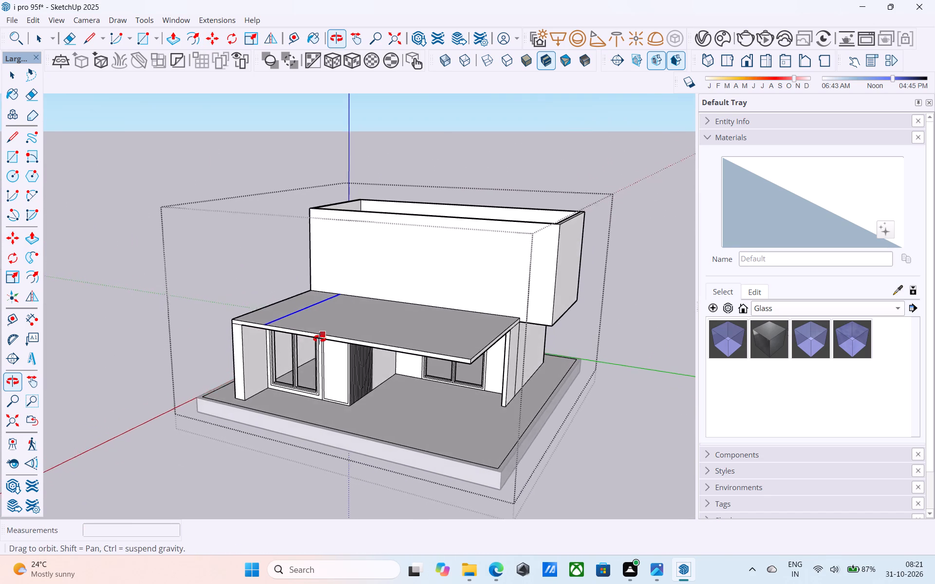
middle_drag(319, 339, 338, 348)
scroll(318, 335, down, 4)
middle_drag(317, 361, 331, 383)
scroll(251, 207, down, 4)
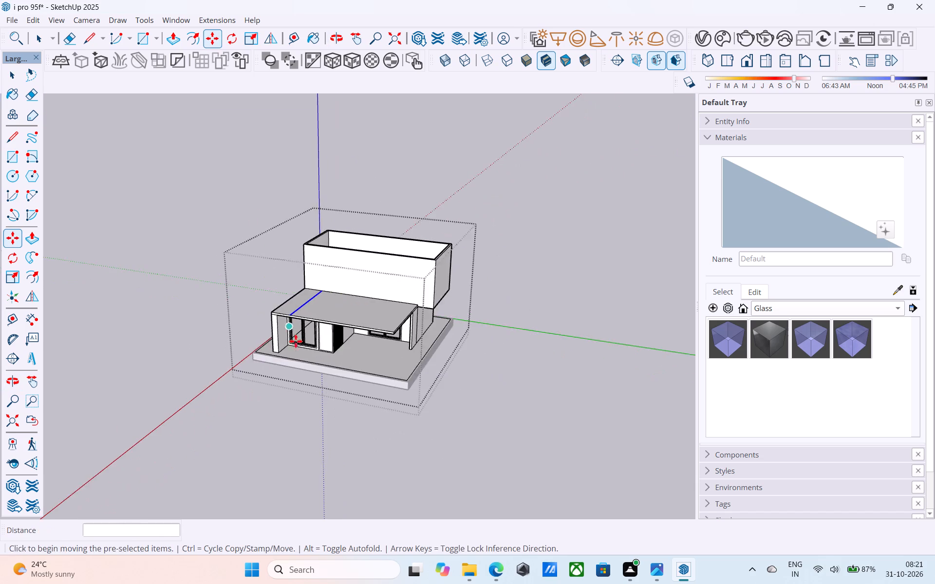
middle_drag(297, 344, 333, 385)
scroll(340, 378, up, 6)
middle_drag(297, 310, 322, 308)
scroll(322, 308, up, 4)
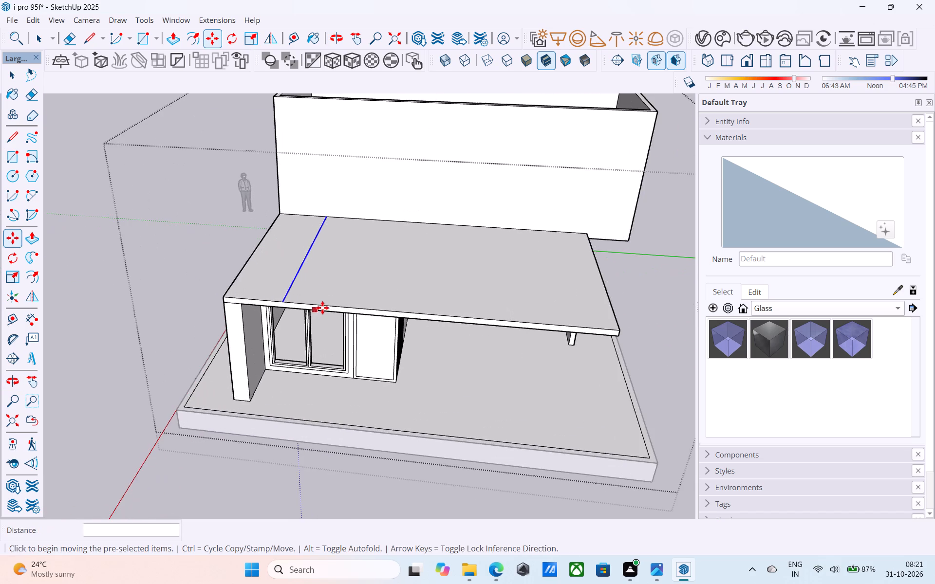
scroll(308, 310, up, 4)
click(267, 299)
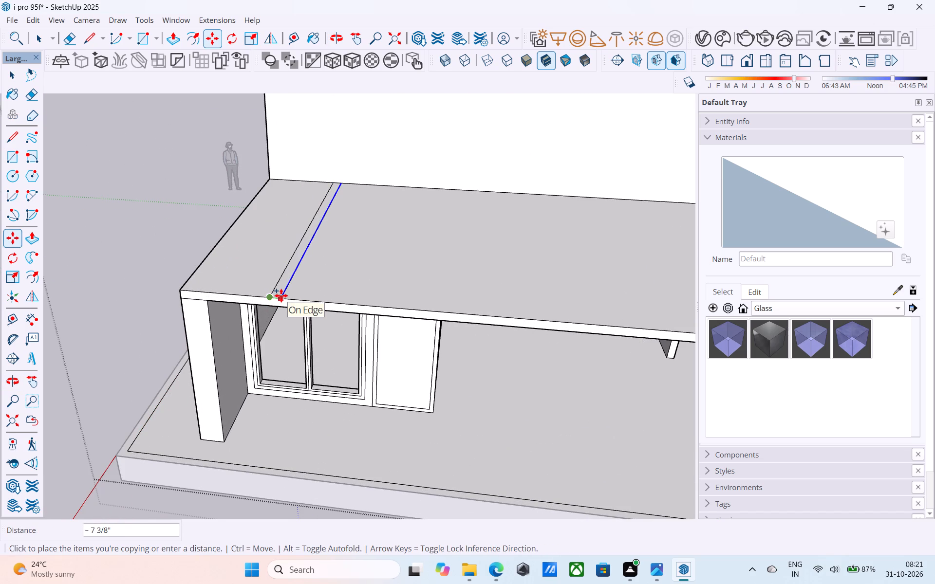
text(6")
key(Return)
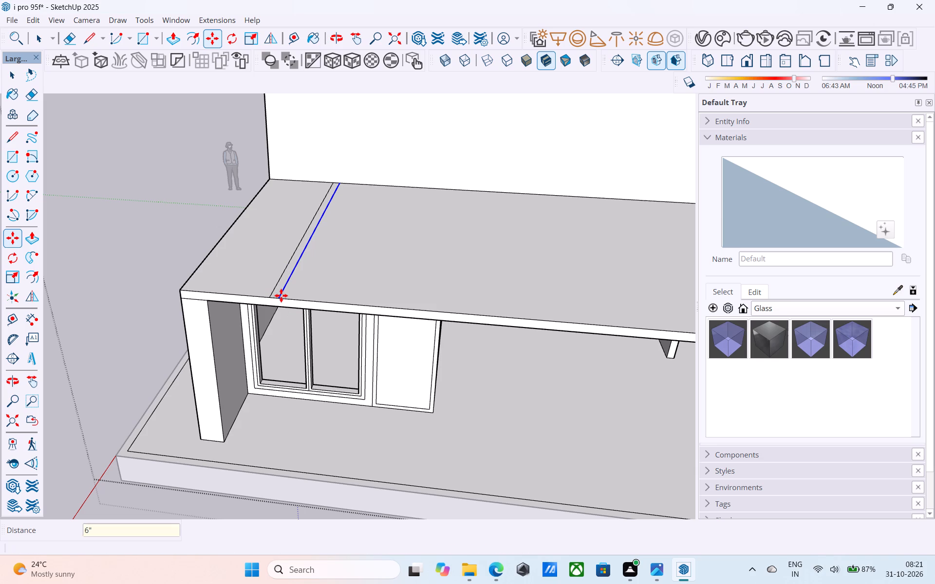
key(space)
Push/Pull the 6" strip on the lower roof upward by the previous 12' distance to form a wall meeting the upper storey.
scroll(281, 295, down, 10)
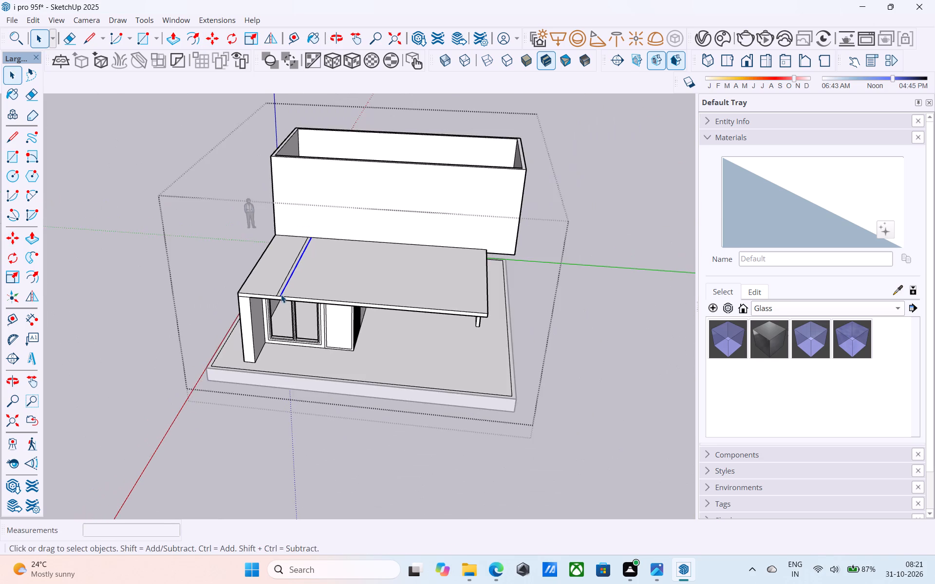
middle_drag(281, 294, 276, 331)
middle_click(276, 331)
scroll(276, 328, up, 10)
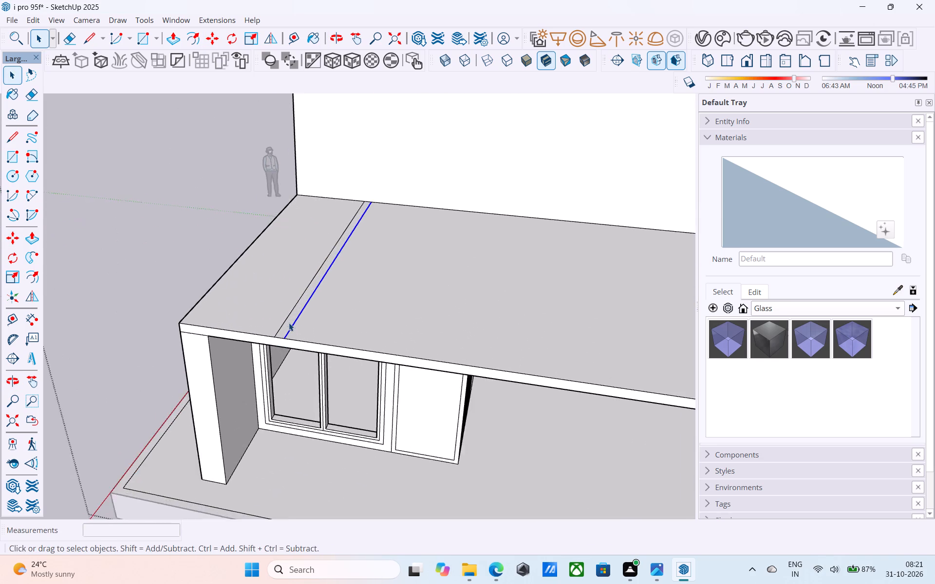
scroll(289, 323, up, 3)
click(289, 321)
text(op)
double_click(289, 321)
key(space)
scroll(289, 320, down, 10)
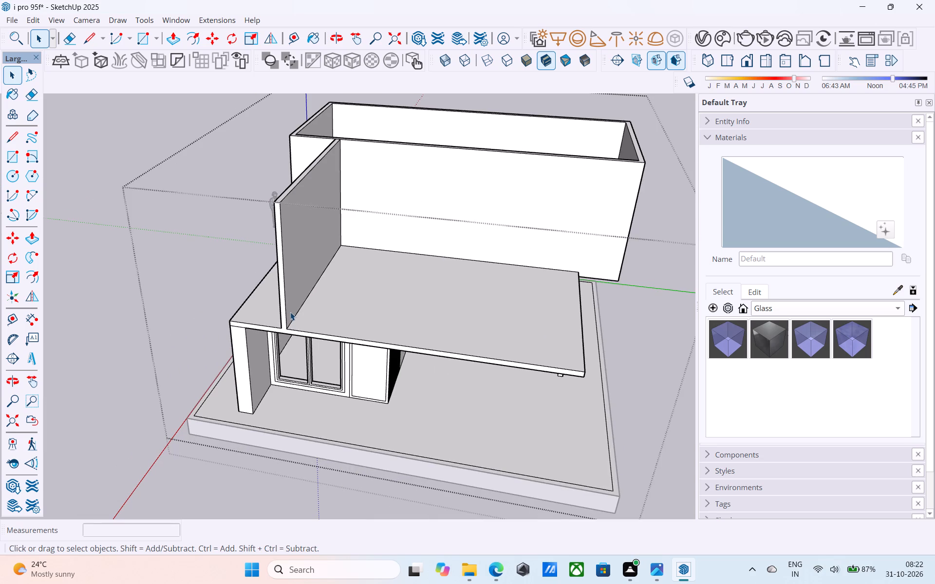
scroll(291, 312, down, 5)
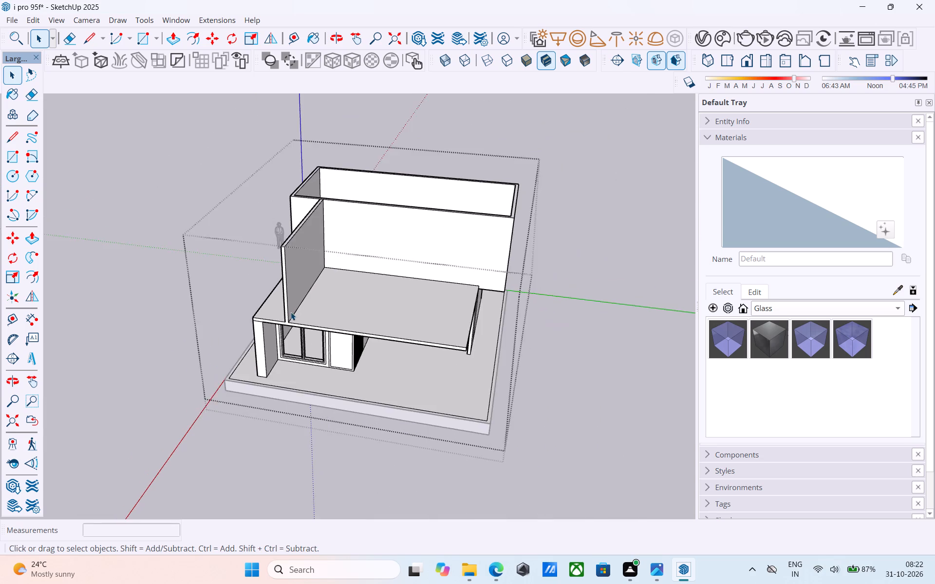
middle_drag(288, 310, 156, 136)
scroll(280, 218, up, 4)
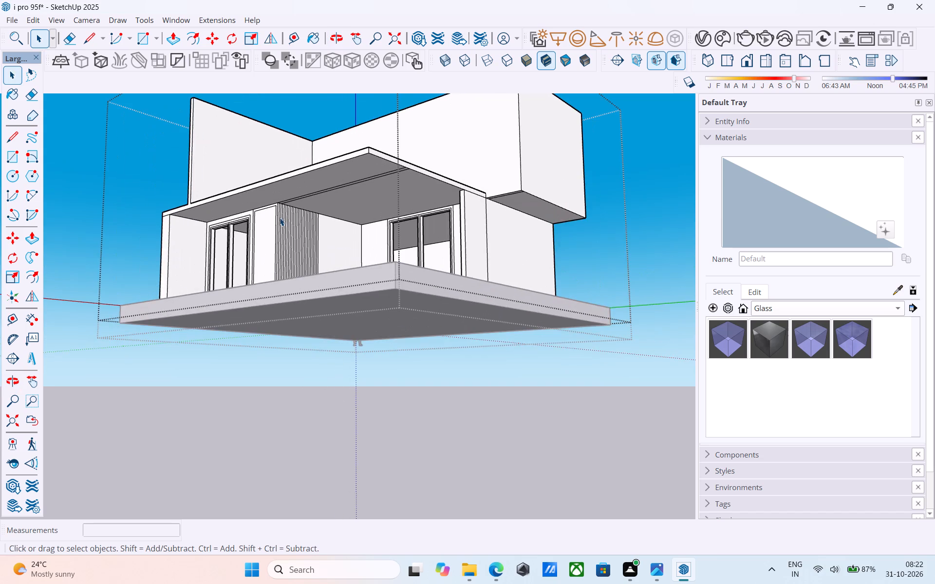
Examine the added upper wall, the lower roof and the upper storey from low and high angles.
middle_drag(277, 221, 212, 230)
scroll(228, 216, up, 1)
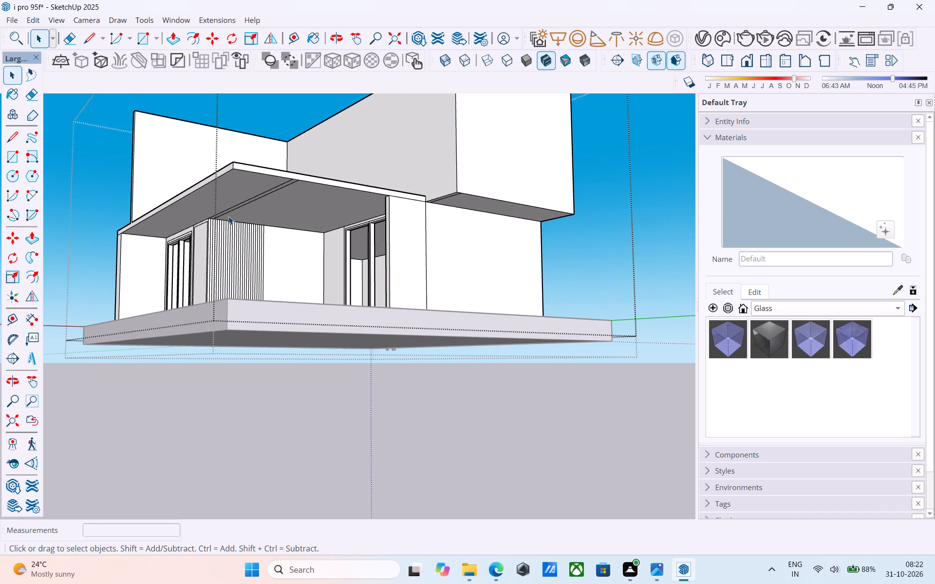
middle_drag(262, 247, 395, 321)
scroll(360, 282, down, 5)
middle_drag(356, 281, 397, 380)
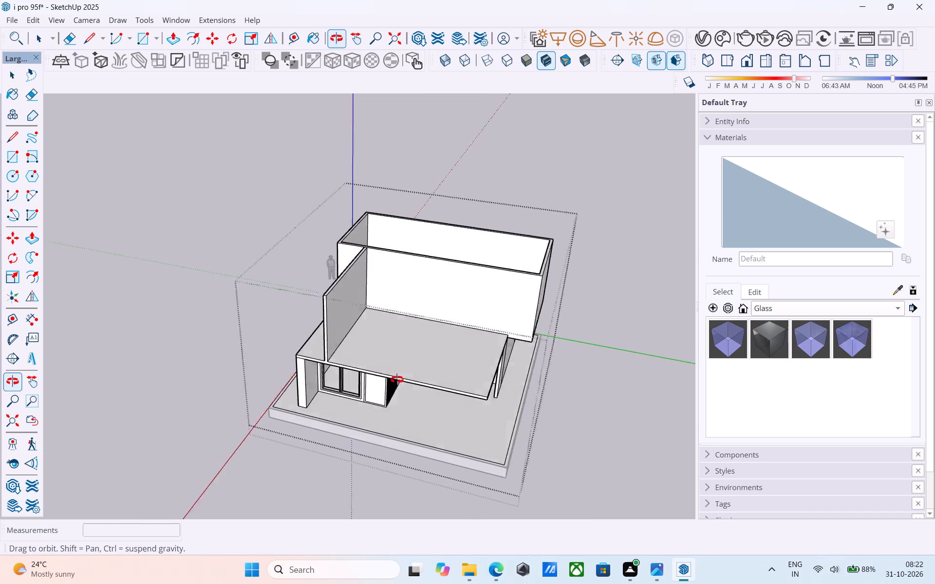
middle_drag(397, 380, 397, 381)
scroll(397, 381, down, 5)
middle_drag(398, 380, 400, 432)
scroll(384, 373, up, 5)
scroll(385, 370, down, 1)
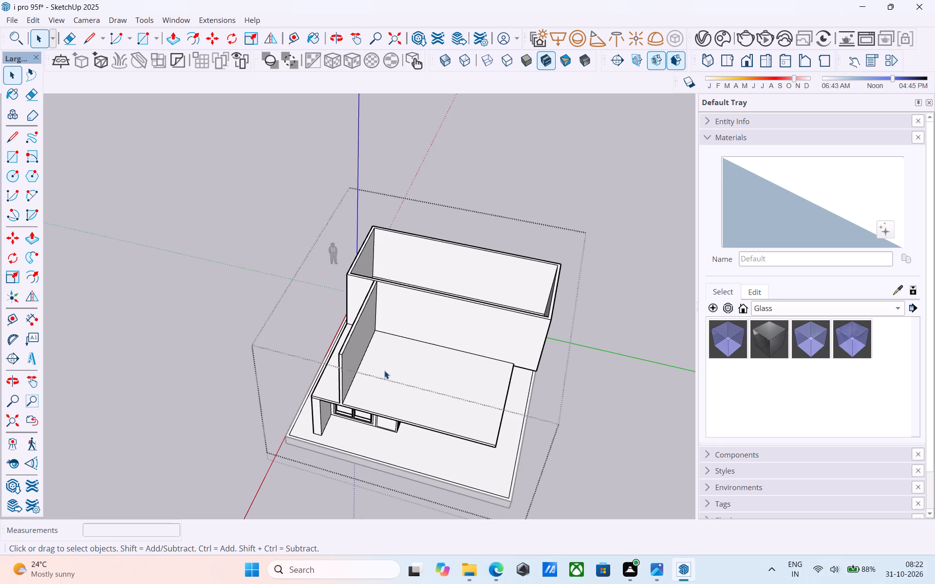
Draw a line across the base of the added upper wall's front end, separating its end face from the roof edge.
scroll(365, 389, up, 4)
middle_drag(365, 389, 359, 387)
scroll(310, 398, up, 8)
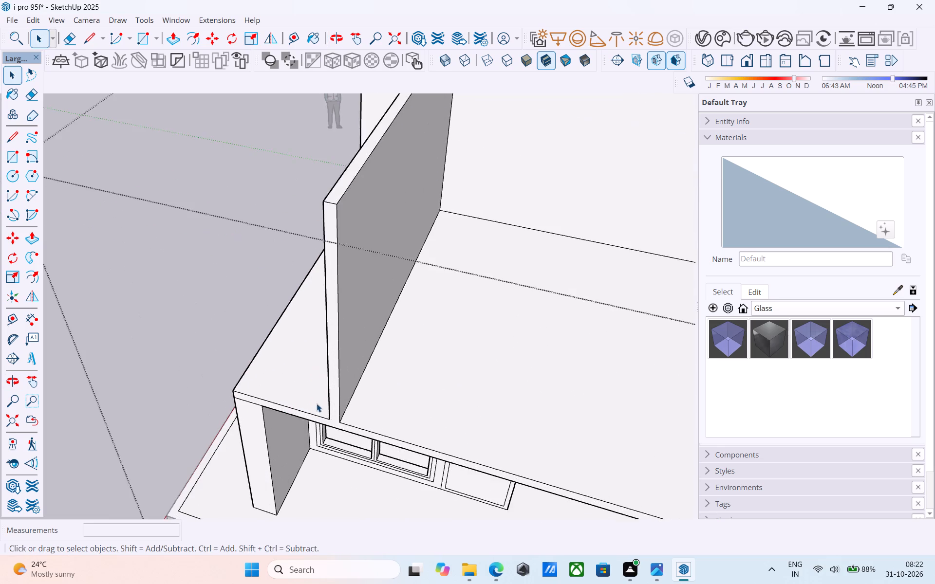
scroll(317, 403, up, 3)
key(l)
click(345, 425)
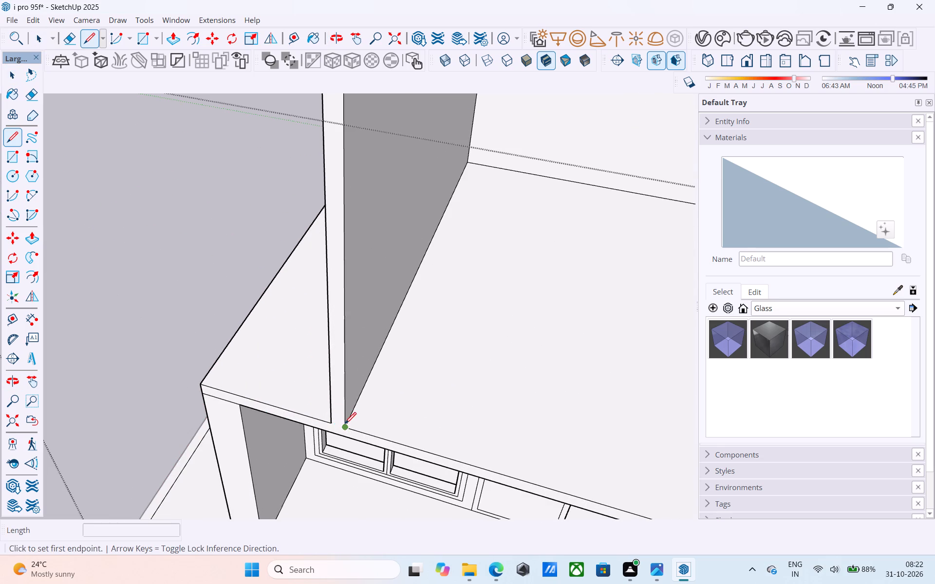
click(333, 426)
key(space)
Push/Pull the added wall's front end face outward past the roof edge, trying 2' first and settling on 1'.
click(335, 423)
click(337, 416)
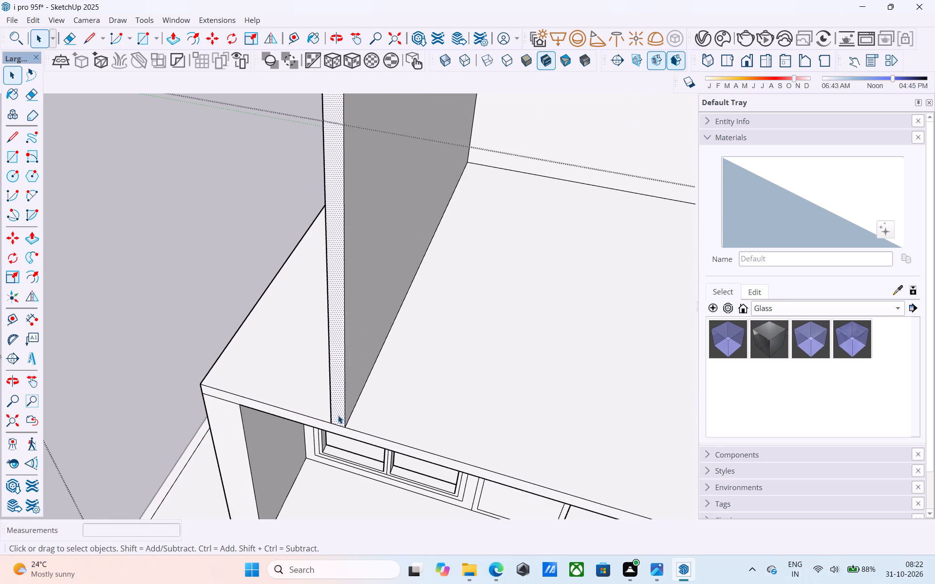
scroll(338, 414, down, 6)
key(p)
click(338, 414)
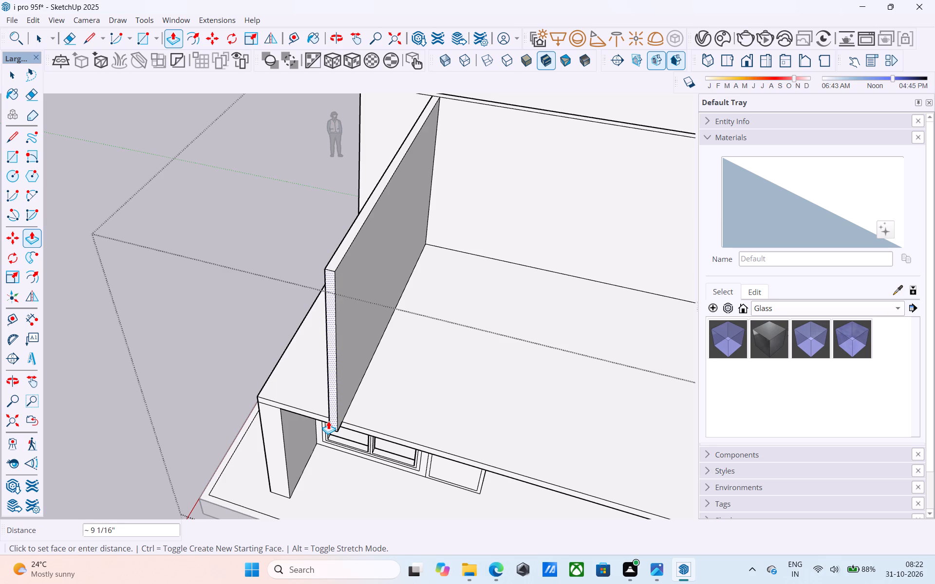
text(2')
key(Return)
scroll(328, 421, down, 4)
middle_drag(327, 422, 289, 367)
scroll(289, 367, up, 5)
text(1')
key(Return)
Draw a 12' vertical line on the wall's inner face from the roof-edge corner up to the wall's top edge.
scroll(290, 366, down, 5)
shift+middle_drag(292, 363, 299, 464)
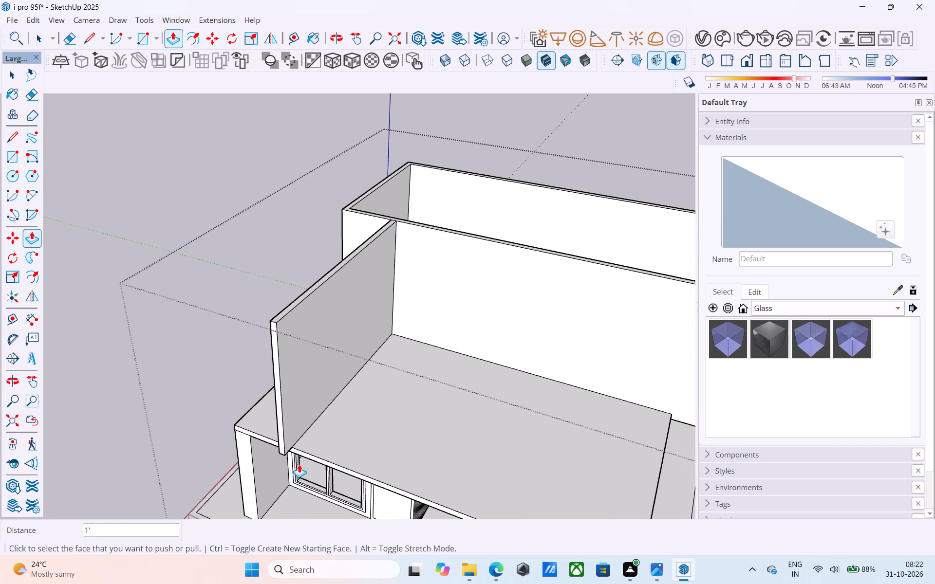
scroll(299, 390, up, 4)
key(l)
click(288, 478)
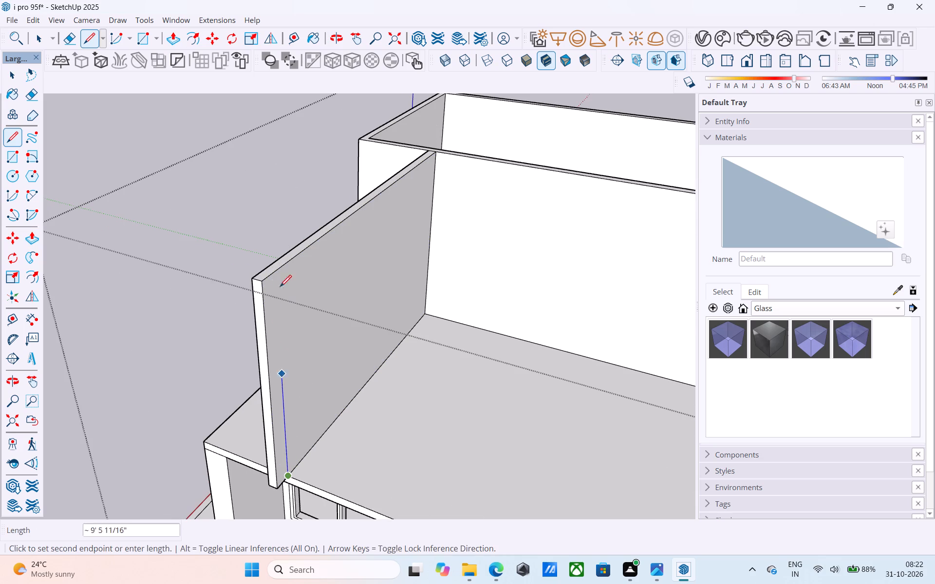
click(277, 272)
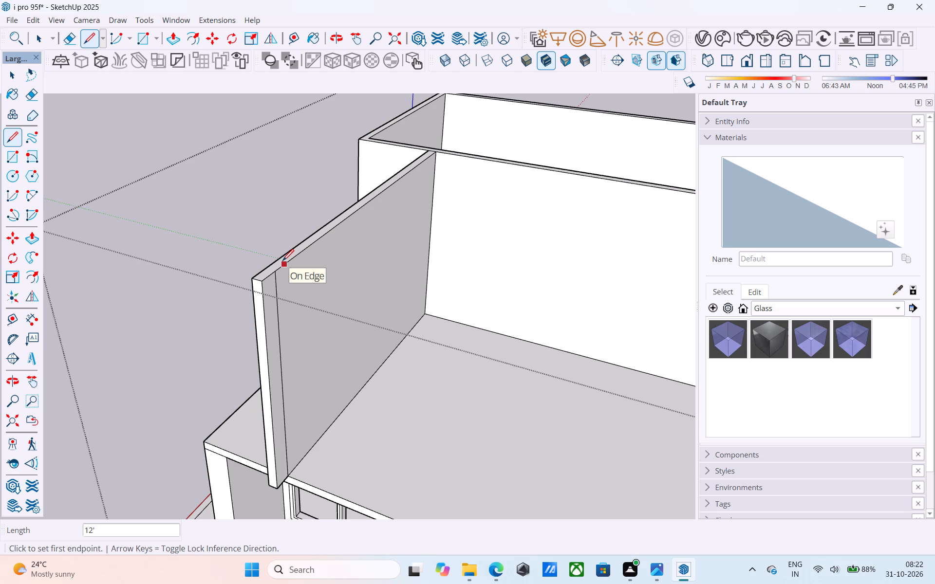
scroll(271, 256, up, 3)
key(space)
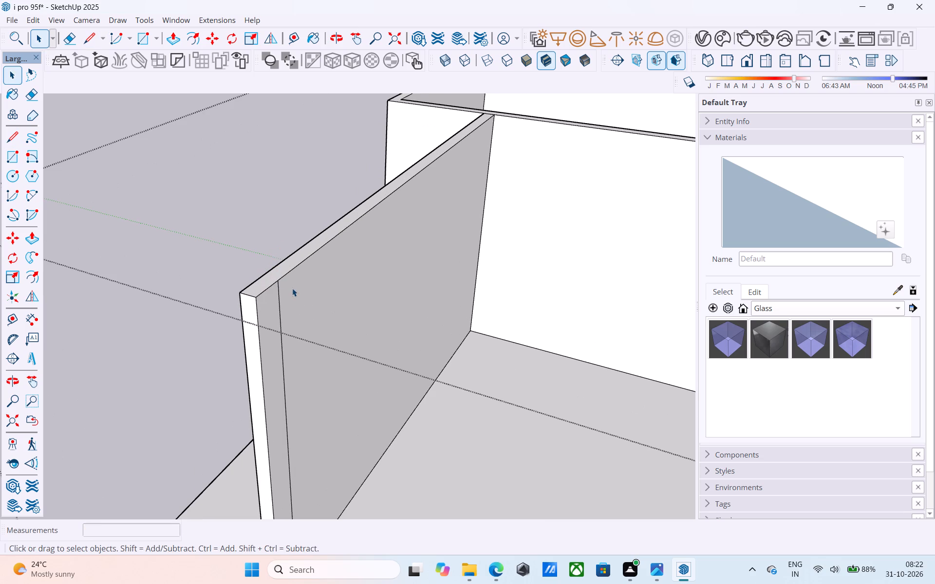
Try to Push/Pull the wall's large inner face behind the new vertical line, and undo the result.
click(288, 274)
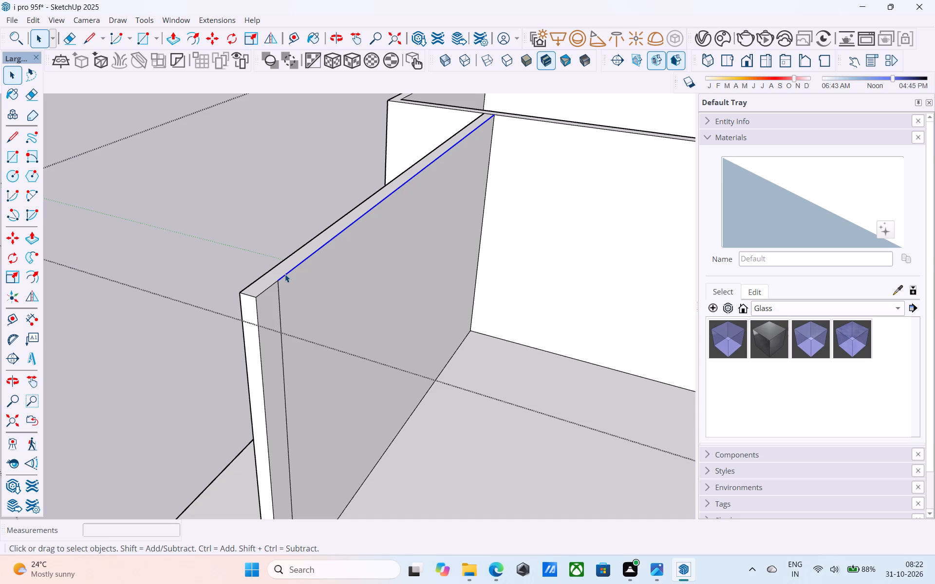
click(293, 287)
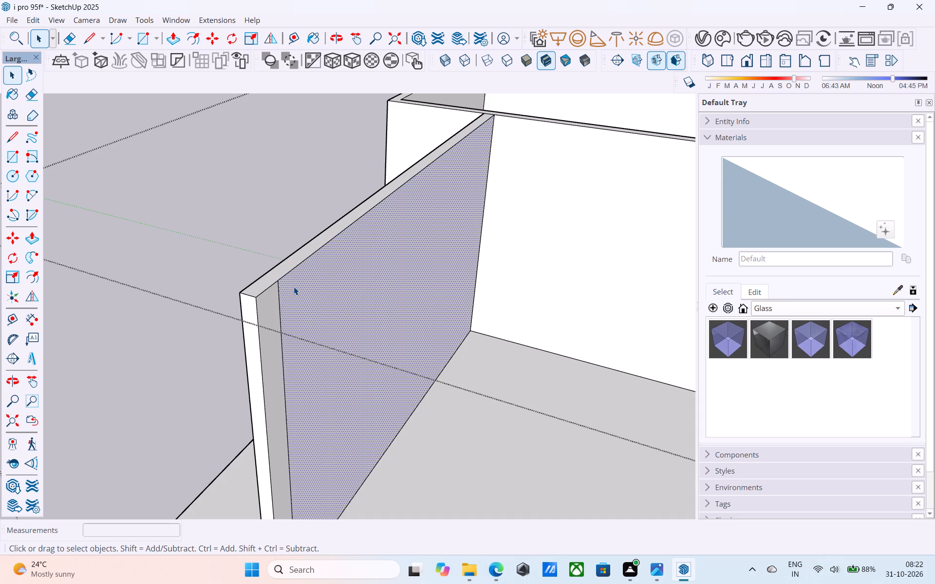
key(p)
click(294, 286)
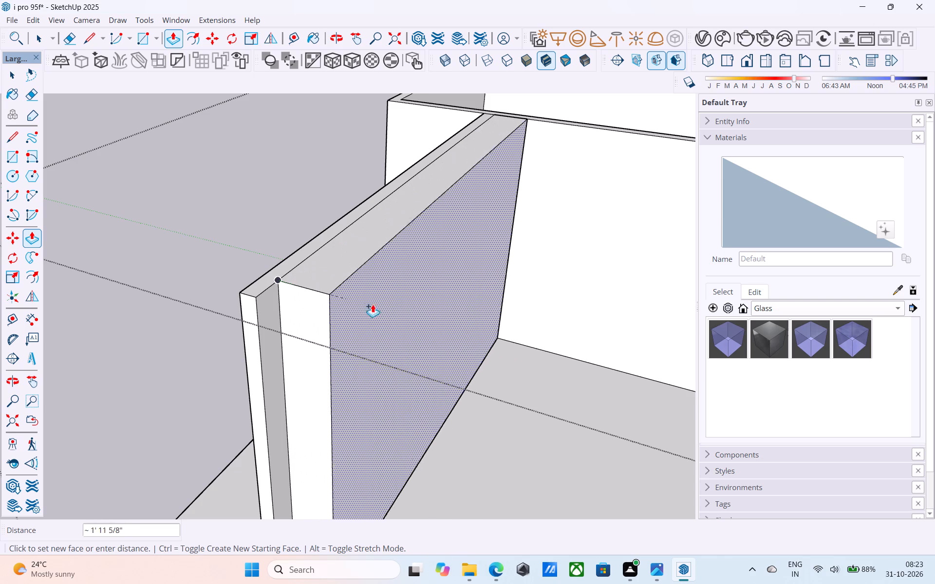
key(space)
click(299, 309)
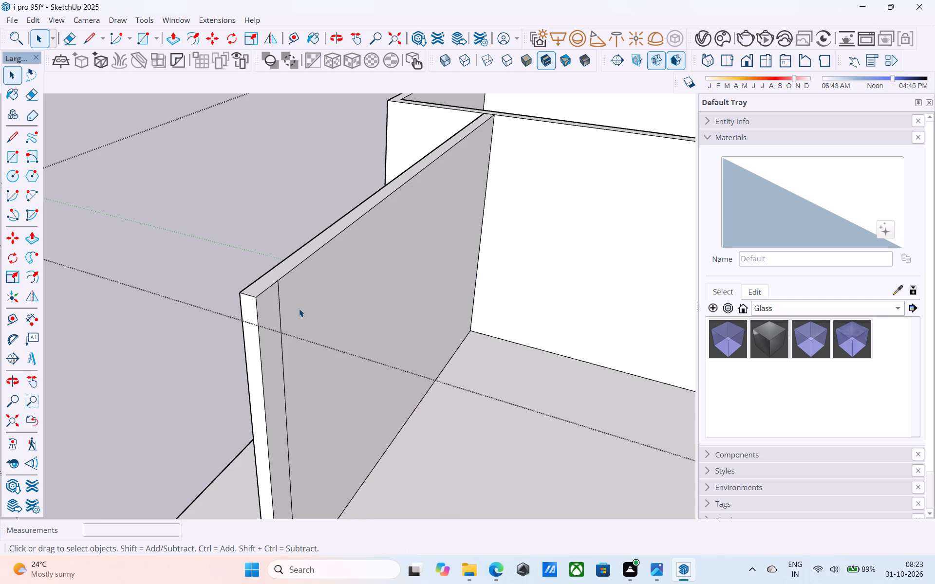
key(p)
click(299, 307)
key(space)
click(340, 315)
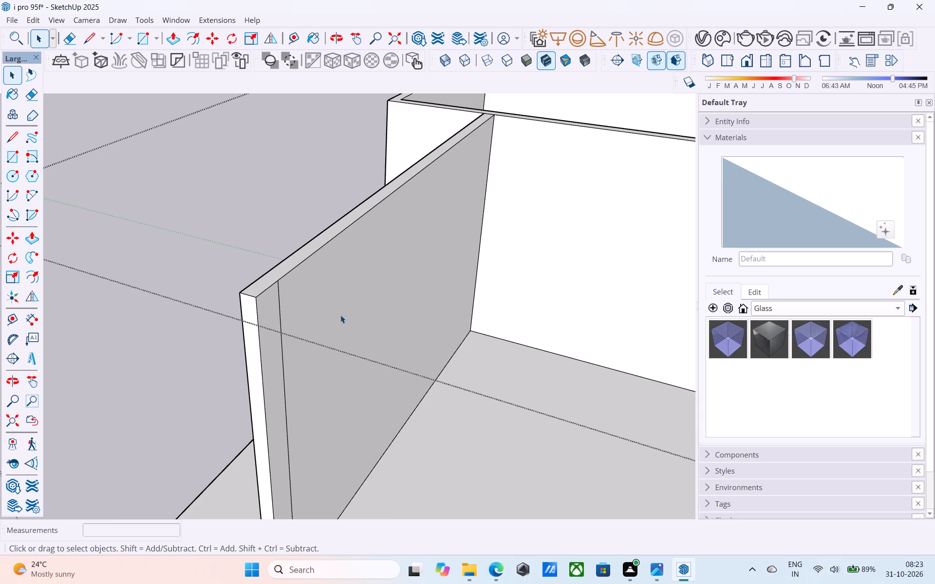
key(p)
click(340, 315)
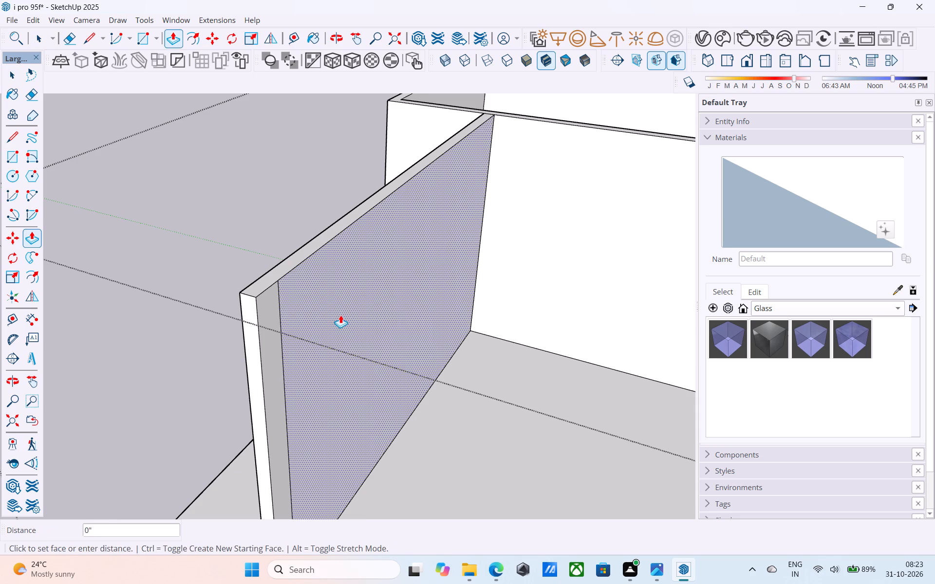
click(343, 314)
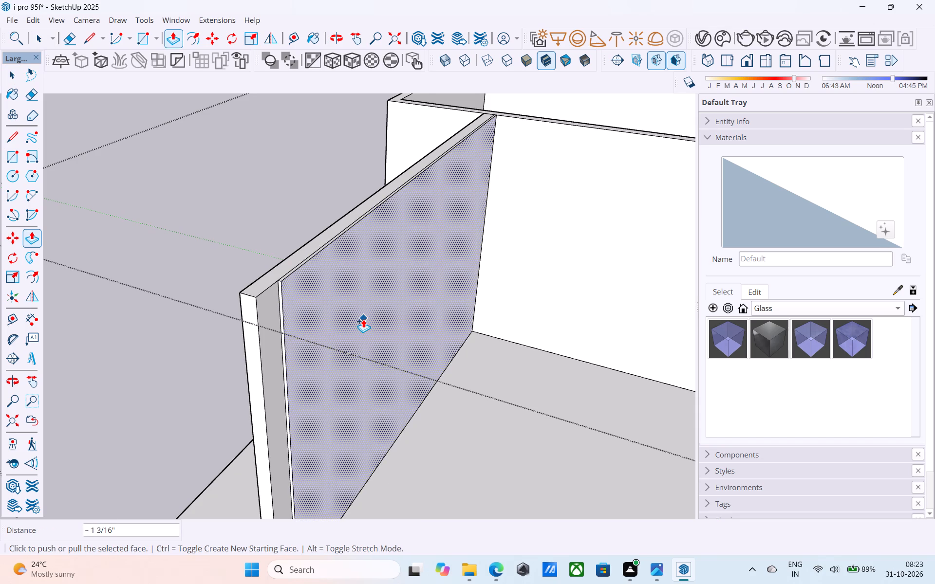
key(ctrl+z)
Push/Pull the wall's large inner face 1.5' over the lower roof, leaving the 1' end strip in place.
key(space)
click(350, 304)
key(p)
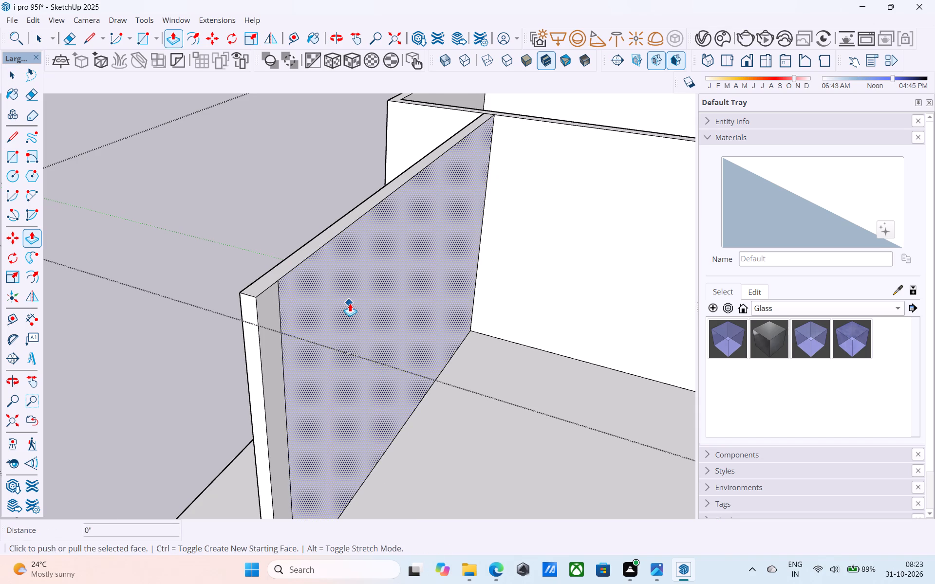
click(350, 303)
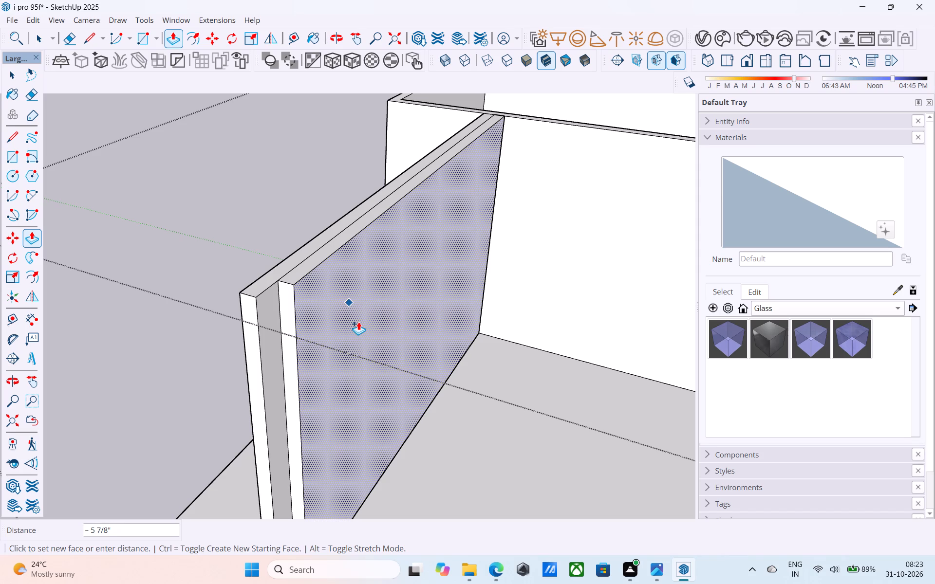
text(1.)
text(5')
key(Return)
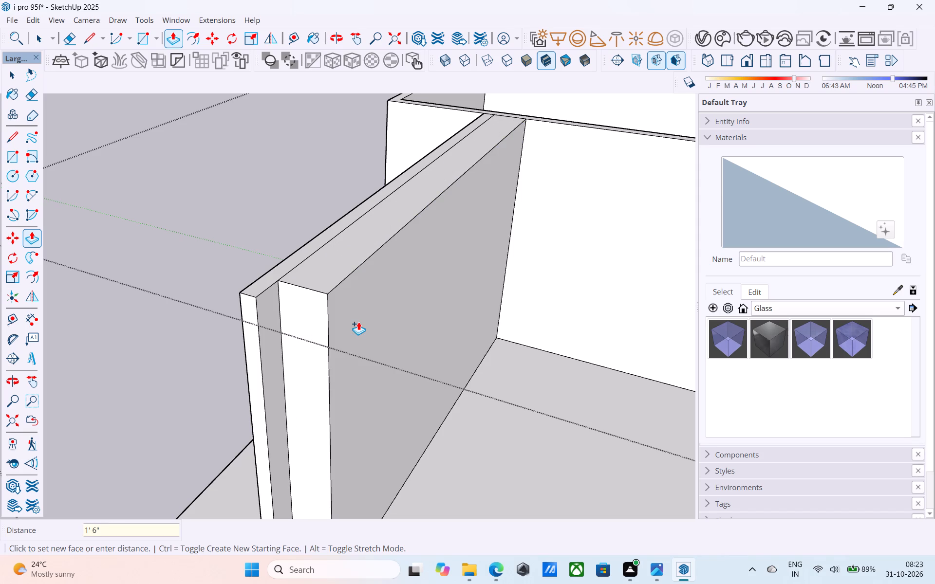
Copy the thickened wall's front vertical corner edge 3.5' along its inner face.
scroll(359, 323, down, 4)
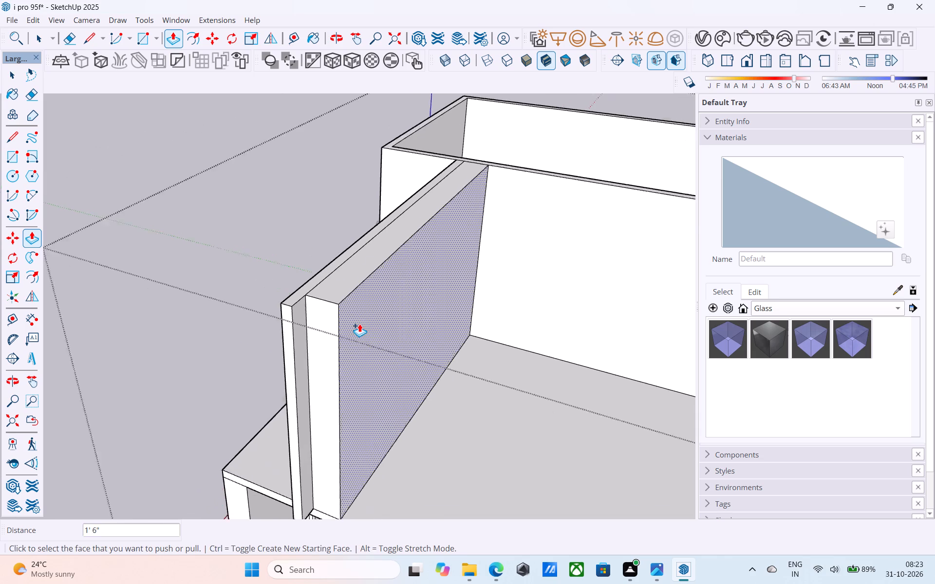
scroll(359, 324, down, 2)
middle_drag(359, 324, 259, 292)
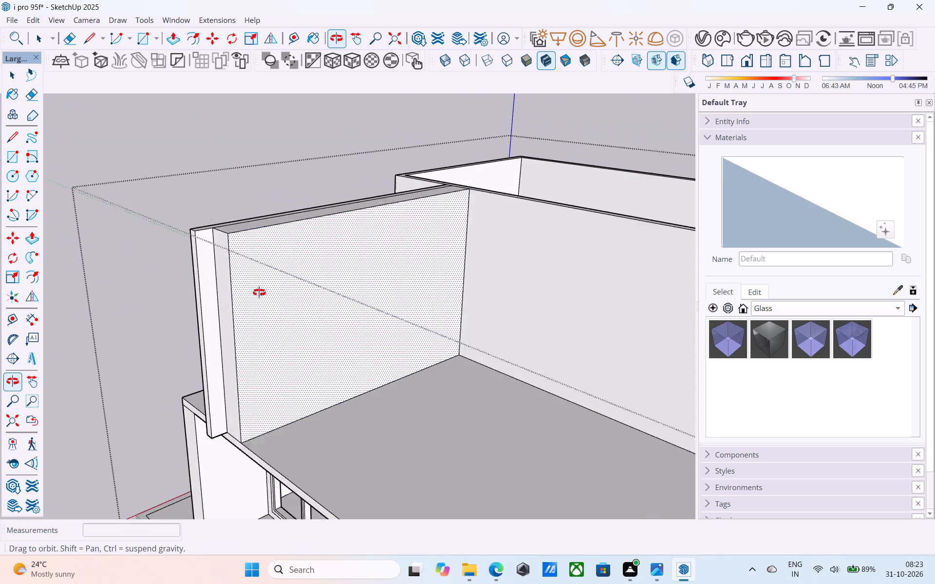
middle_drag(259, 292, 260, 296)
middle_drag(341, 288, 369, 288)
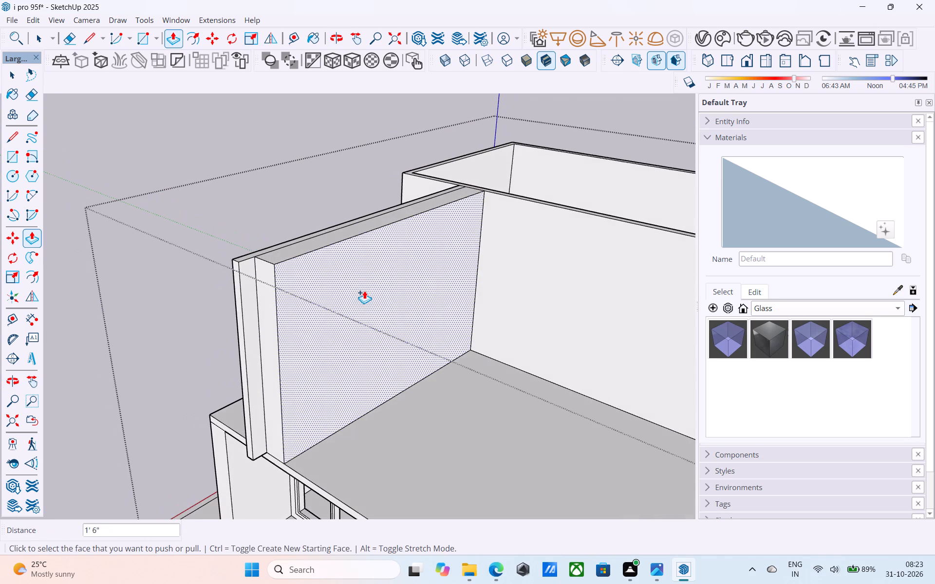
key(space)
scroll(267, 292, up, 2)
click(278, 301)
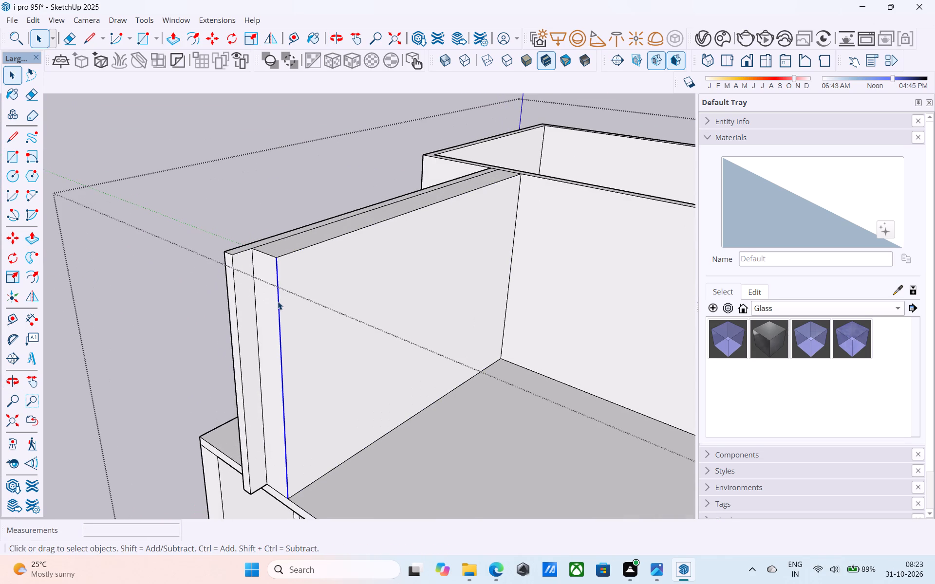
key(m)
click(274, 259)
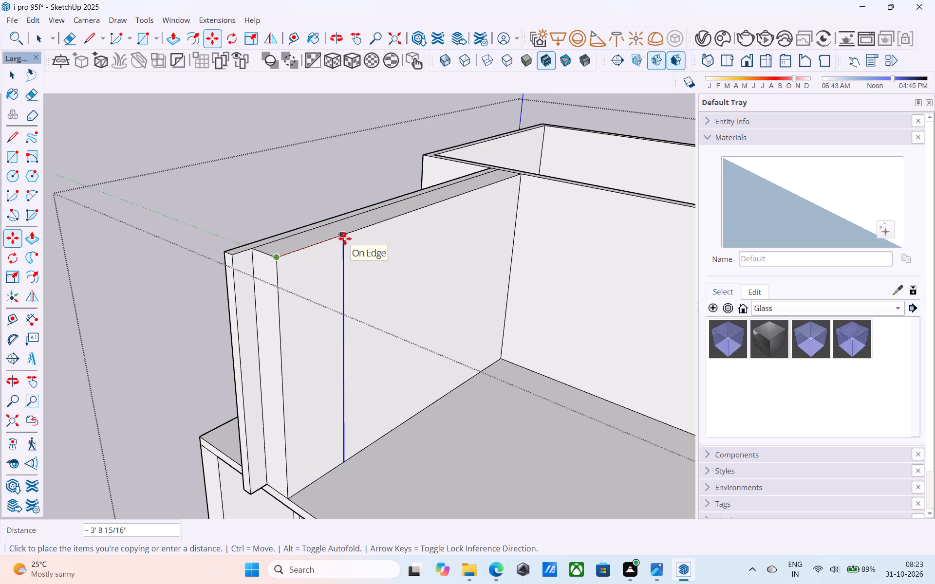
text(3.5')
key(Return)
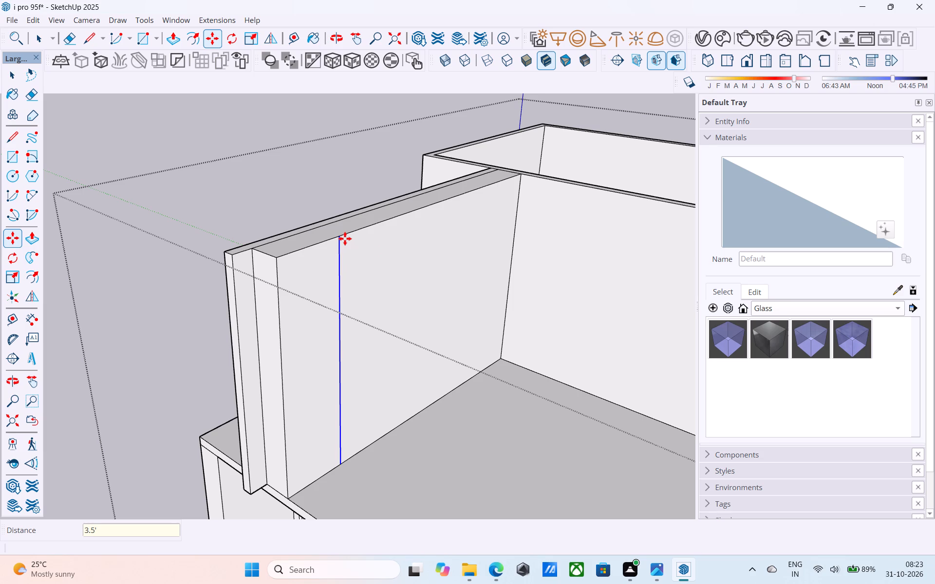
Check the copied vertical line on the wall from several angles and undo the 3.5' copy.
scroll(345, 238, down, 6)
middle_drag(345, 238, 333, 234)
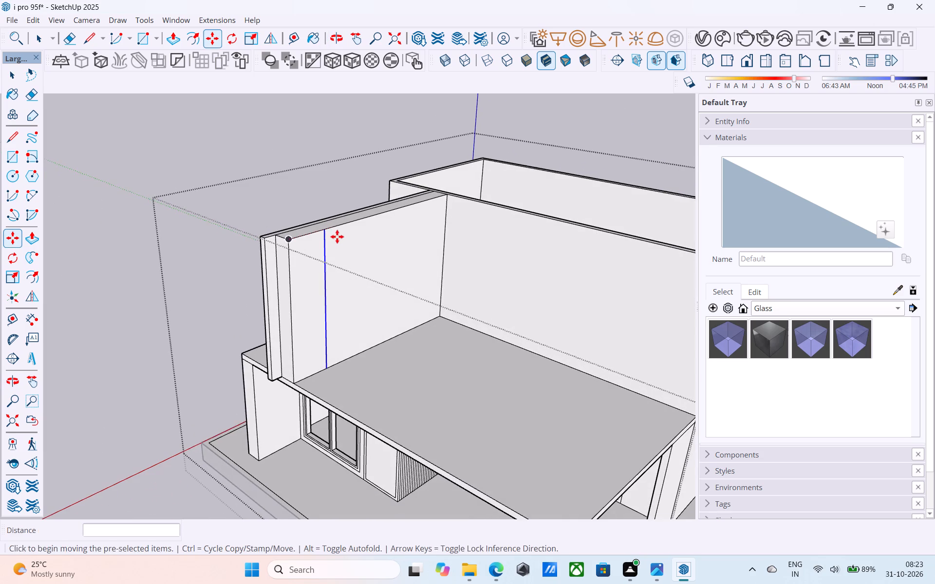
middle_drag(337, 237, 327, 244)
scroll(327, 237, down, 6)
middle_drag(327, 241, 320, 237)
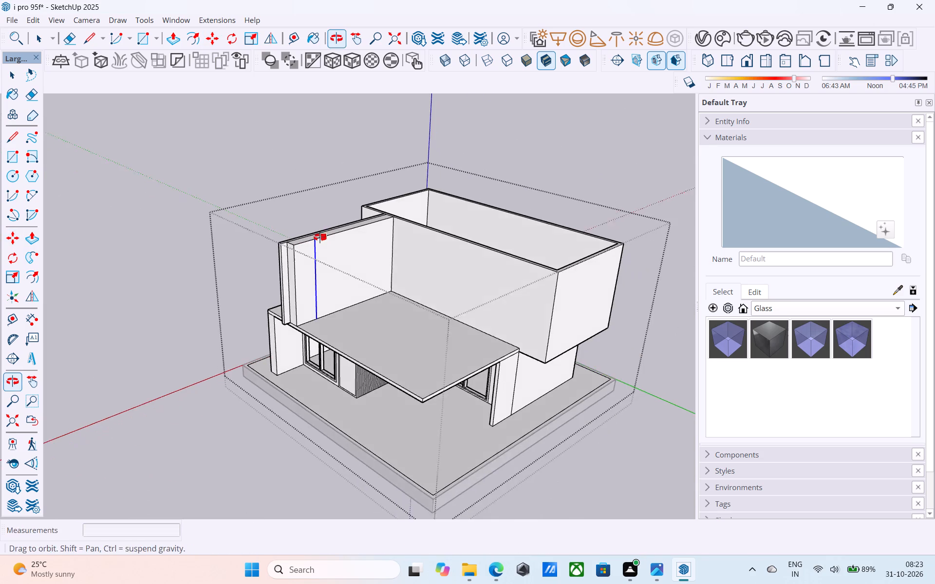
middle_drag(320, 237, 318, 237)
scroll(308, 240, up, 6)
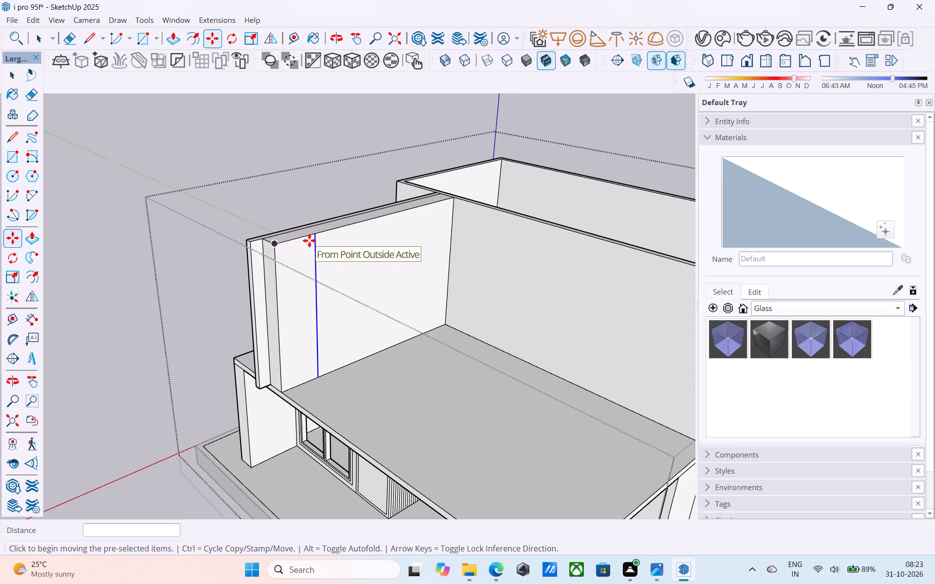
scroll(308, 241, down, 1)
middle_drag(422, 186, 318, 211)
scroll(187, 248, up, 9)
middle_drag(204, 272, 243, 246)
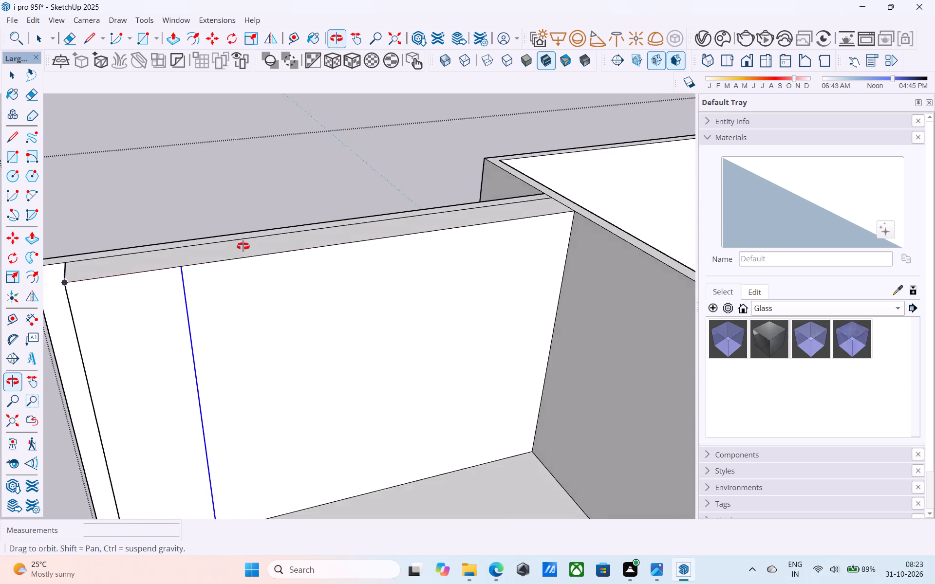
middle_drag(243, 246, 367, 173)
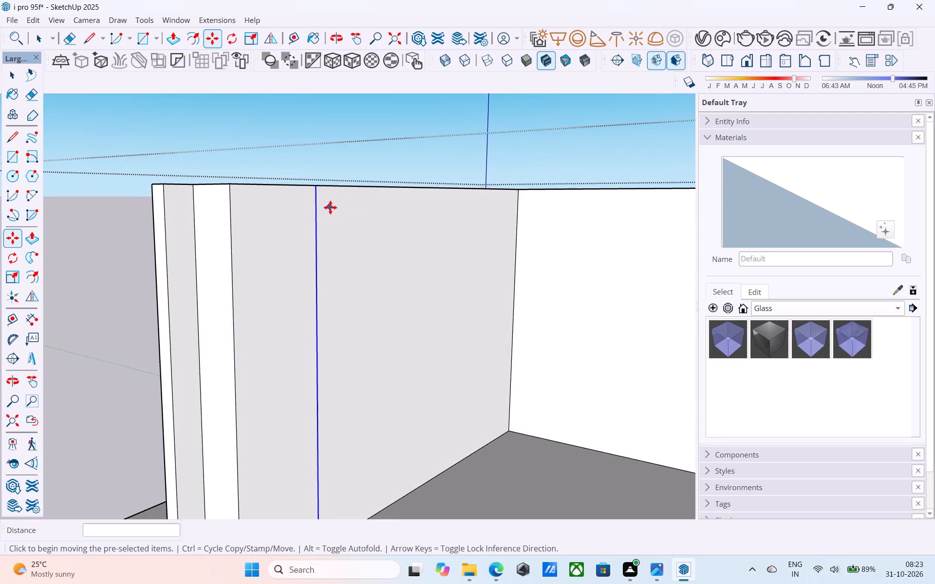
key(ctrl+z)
Copy the thickened wall's front vertical corner edge 2' along its inner face toward the upper storey.
scroll(341, 185, down, 5)
middle_drag(341, 183, 322, 255)
key(space)
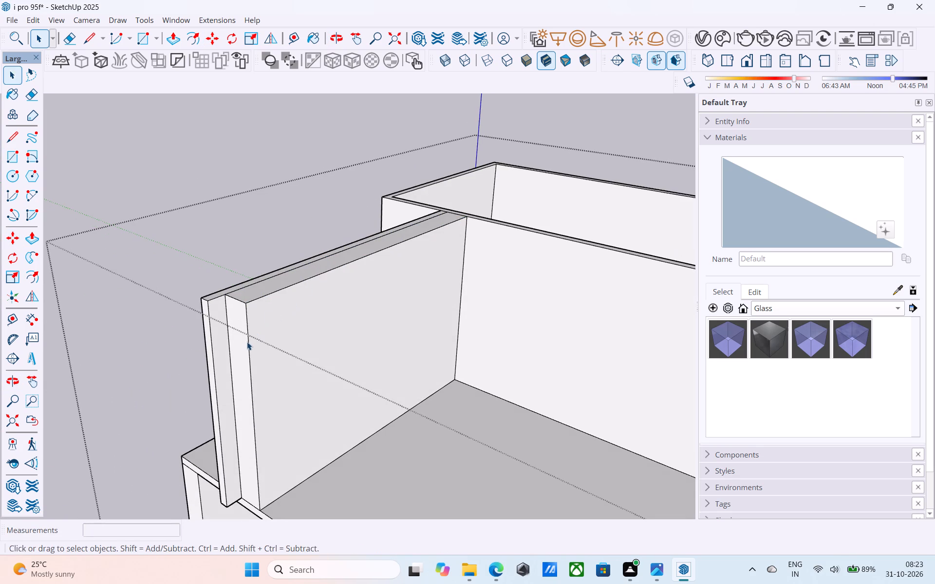
click(247, 342)
key(m)
click(249, 303)
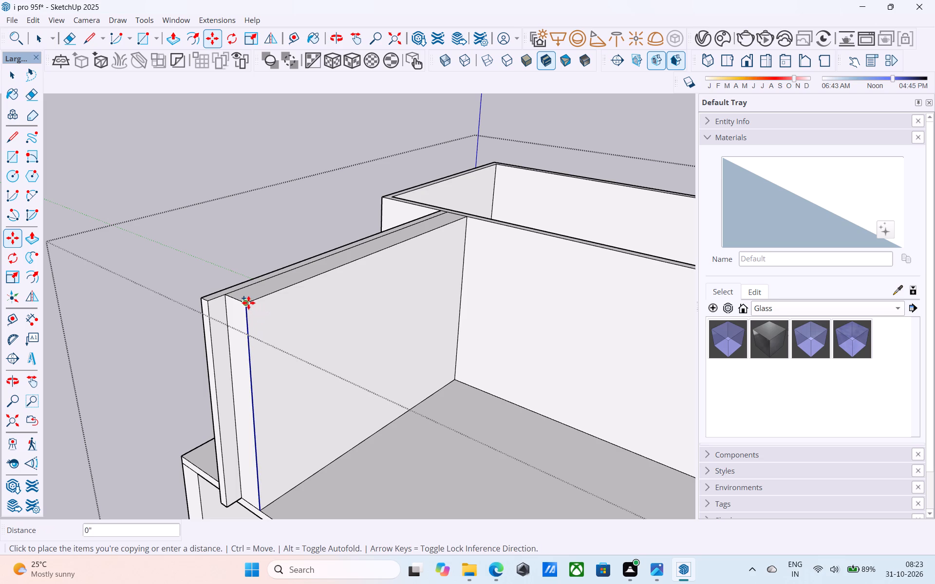
text(2')
key(Return)
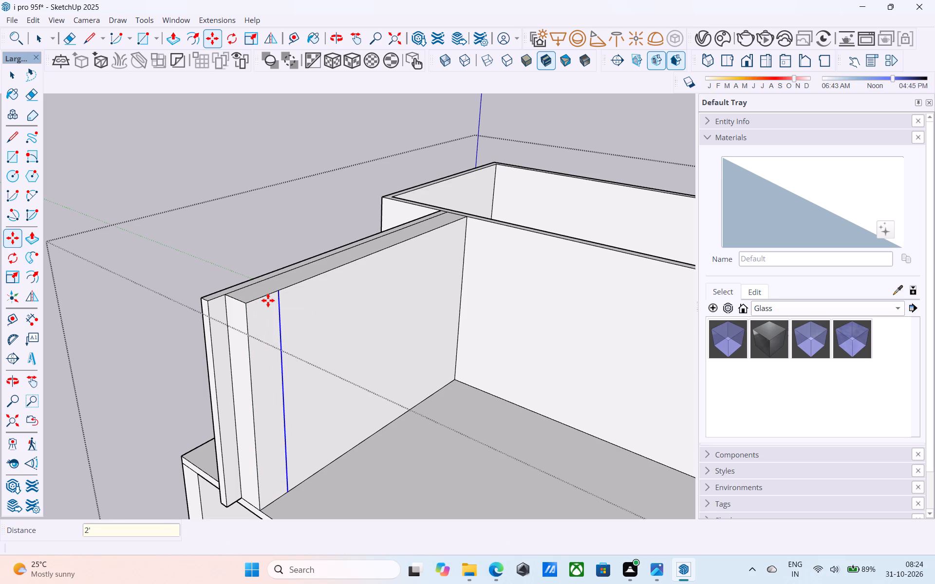
Set the copied vertical line's distance from the thickened wall's front corner edge to 3'.
text(3')
key(Return)
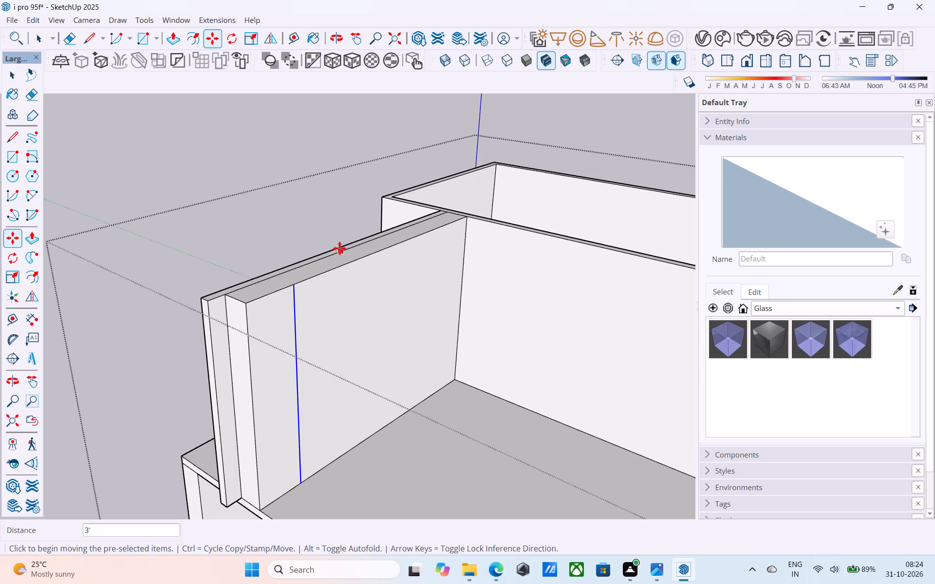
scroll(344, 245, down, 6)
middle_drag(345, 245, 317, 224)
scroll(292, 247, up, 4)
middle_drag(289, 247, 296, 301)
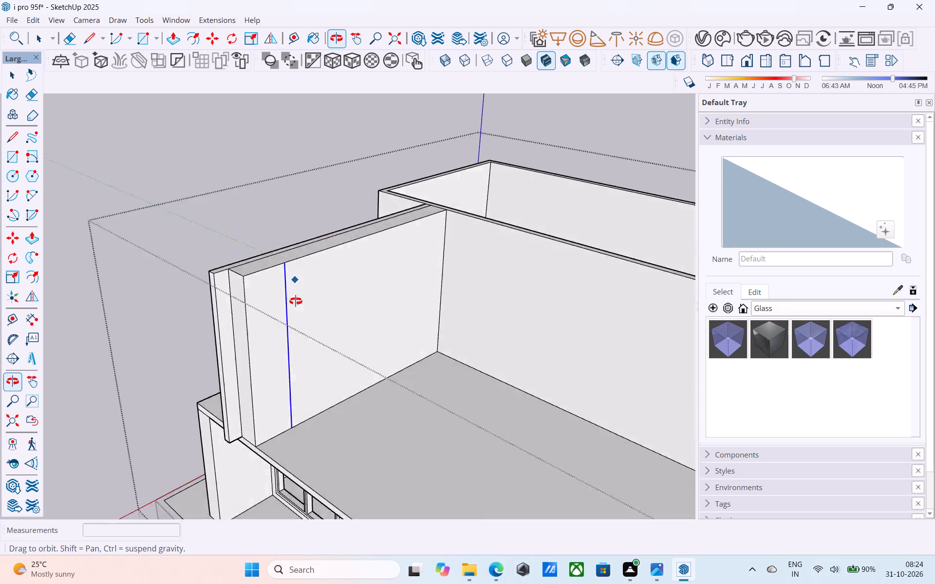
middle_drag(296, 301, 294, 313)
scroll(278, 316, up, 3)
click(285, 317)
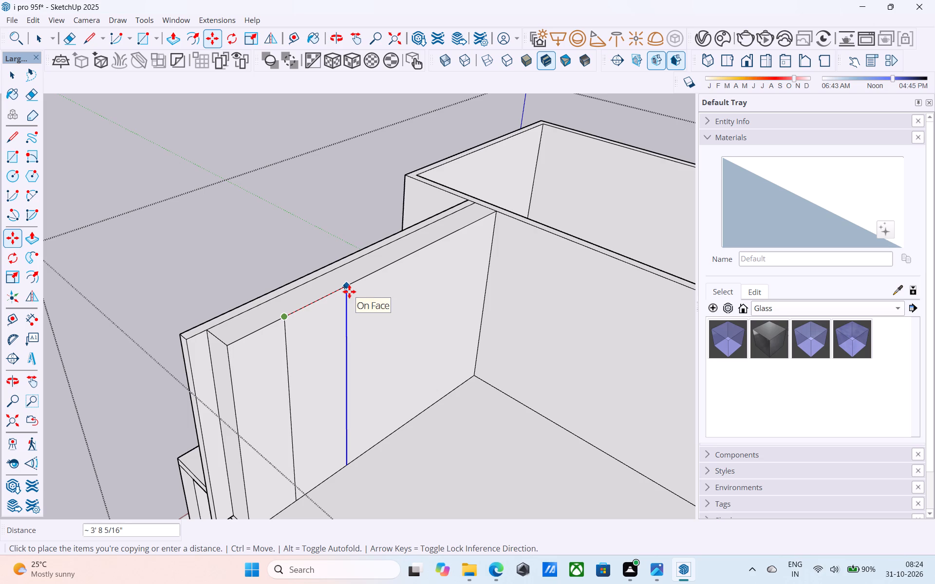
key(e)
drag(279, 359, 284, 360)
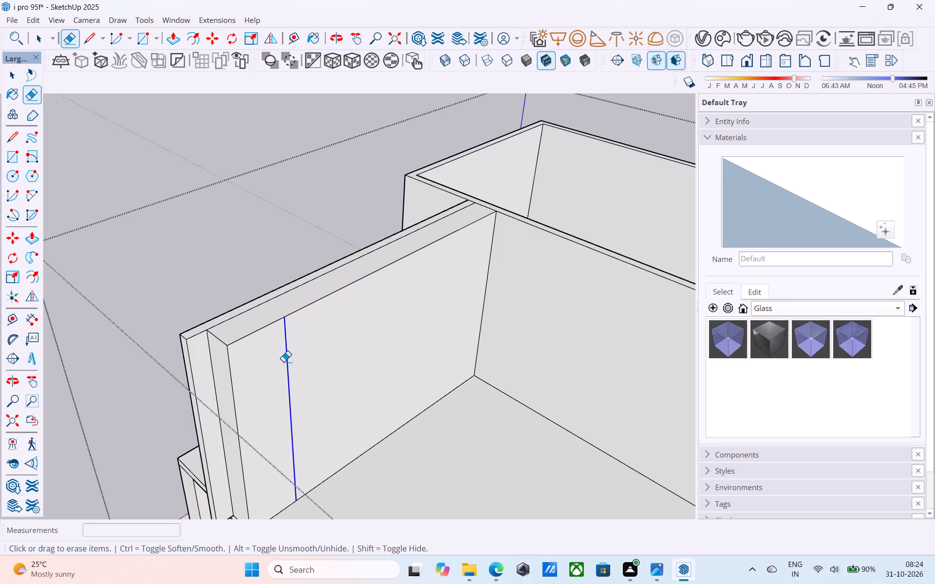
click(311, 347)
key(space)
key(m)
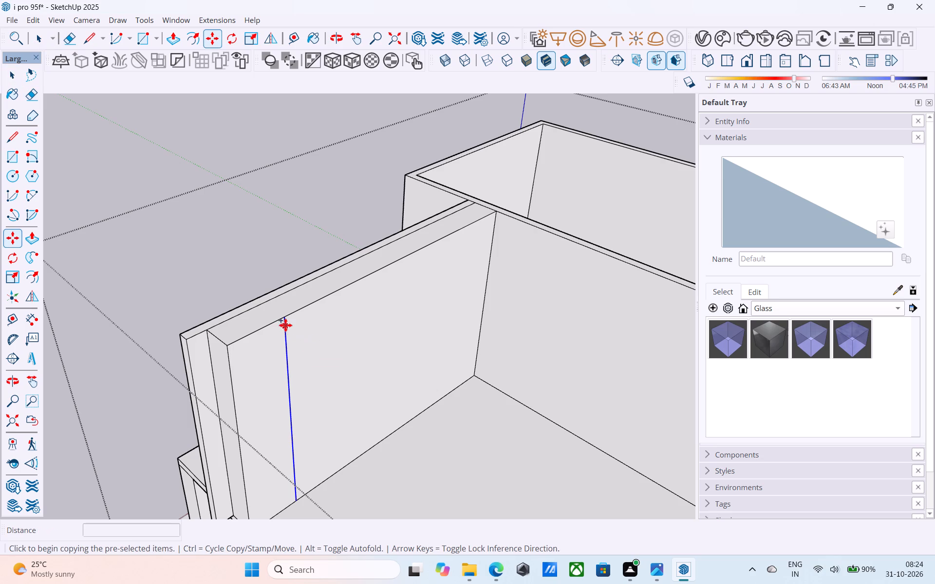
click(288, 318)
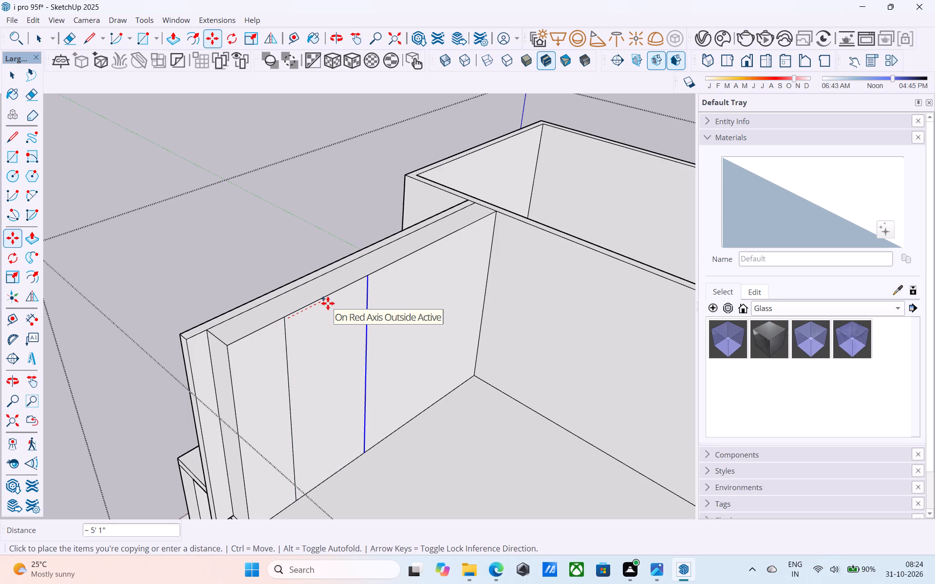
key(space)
Copy the vertical line on the thickened wall's inner face 6' further toward the upper storey.
text(m)
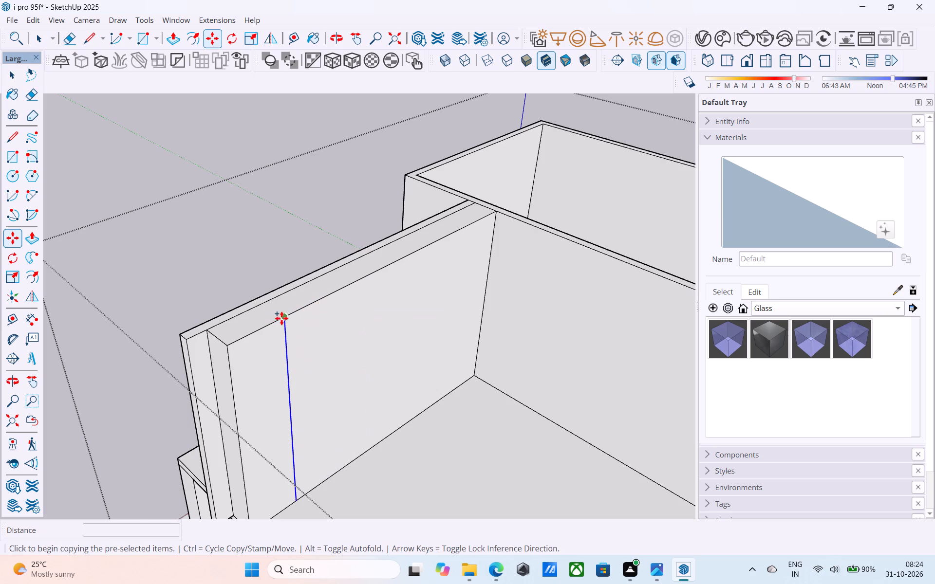
click(283, 316)
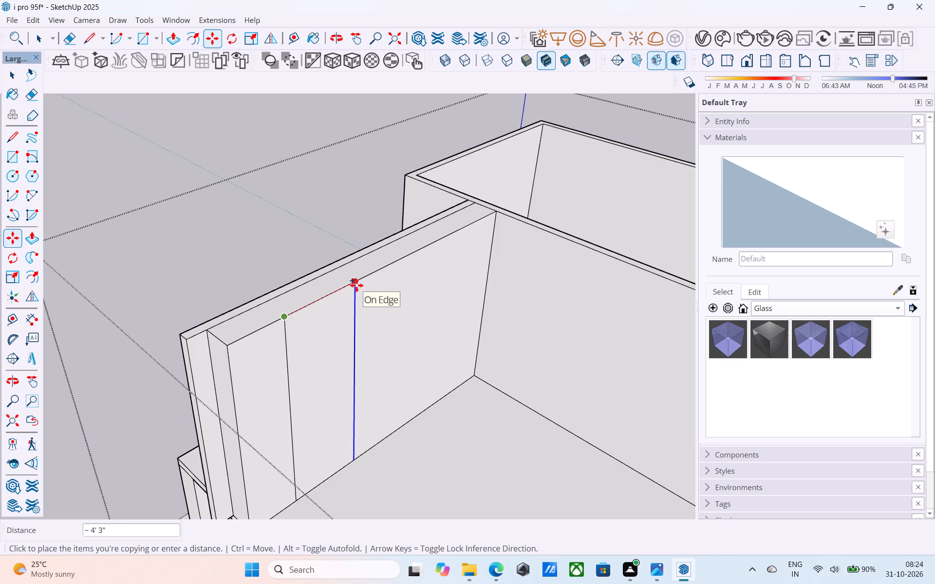
text(6')
key(Return)
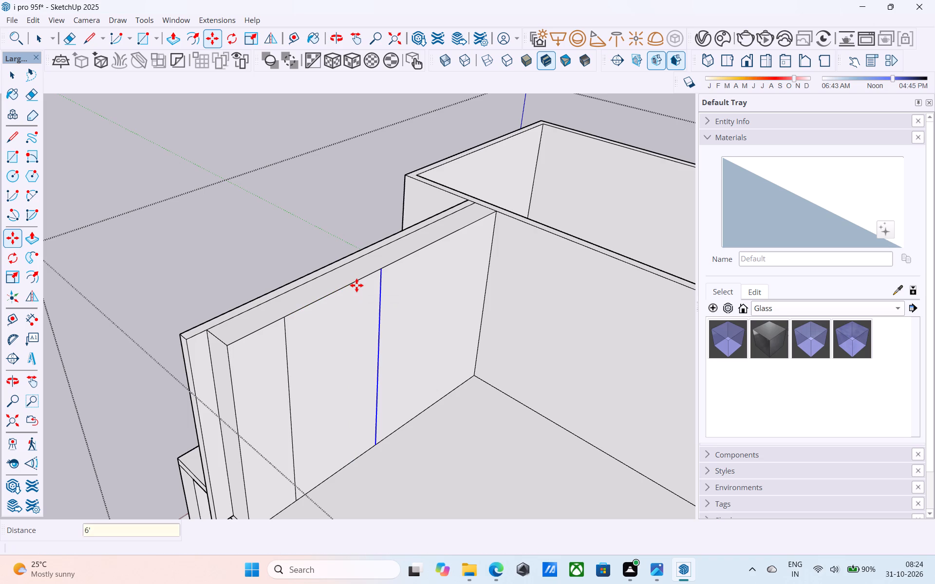
Examine the divided wall face over the lower roof and the whole building from several angles.
scroll(371, 305, down, 6)
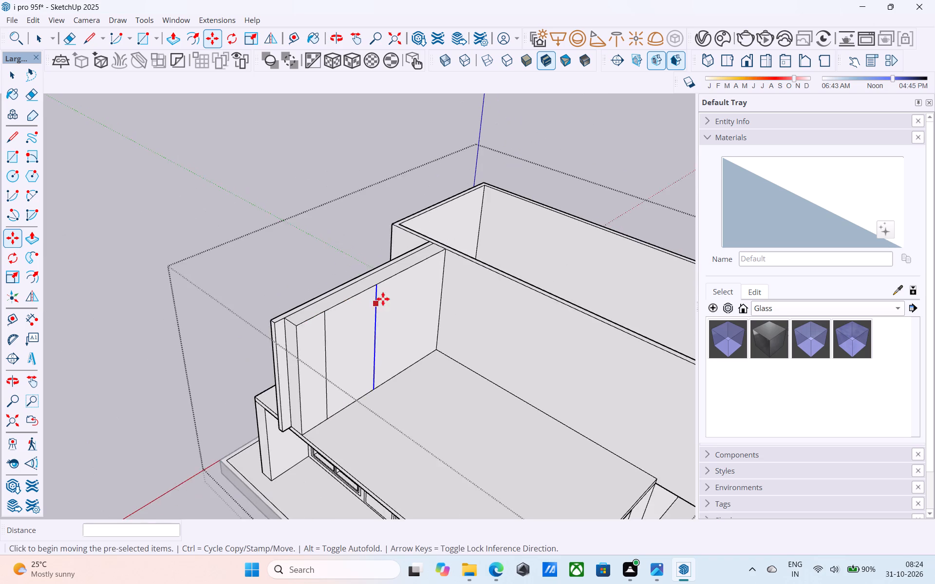
middle_drag(394, 293, 372, 280)
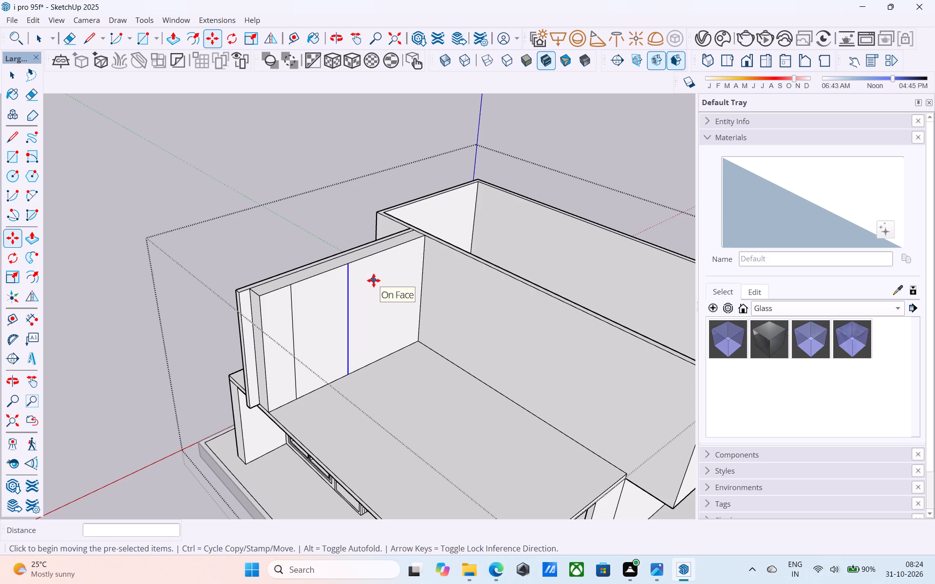
scroll(374, 280, down, 2)
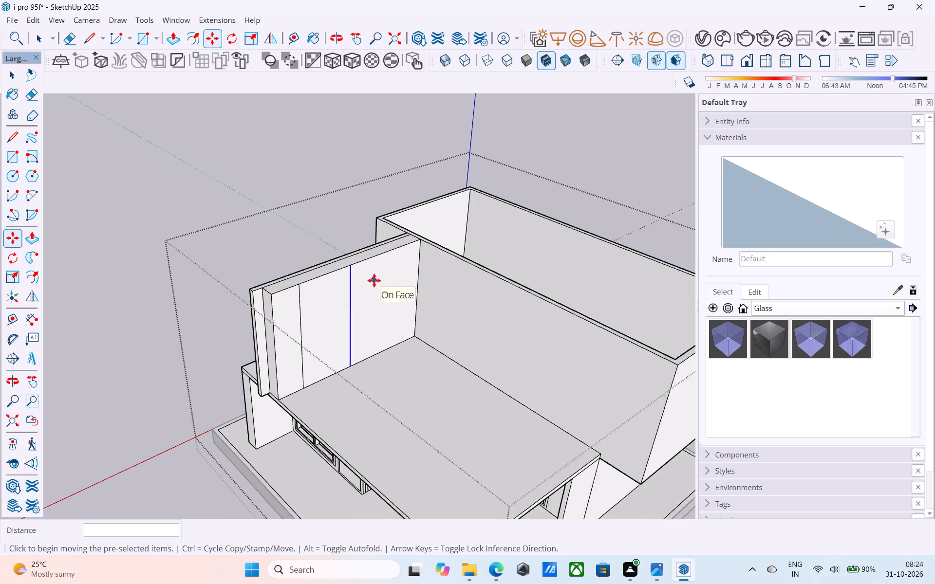
scroll(374, 280, down, 3)
middle_drag(387, 287, 350, 270)
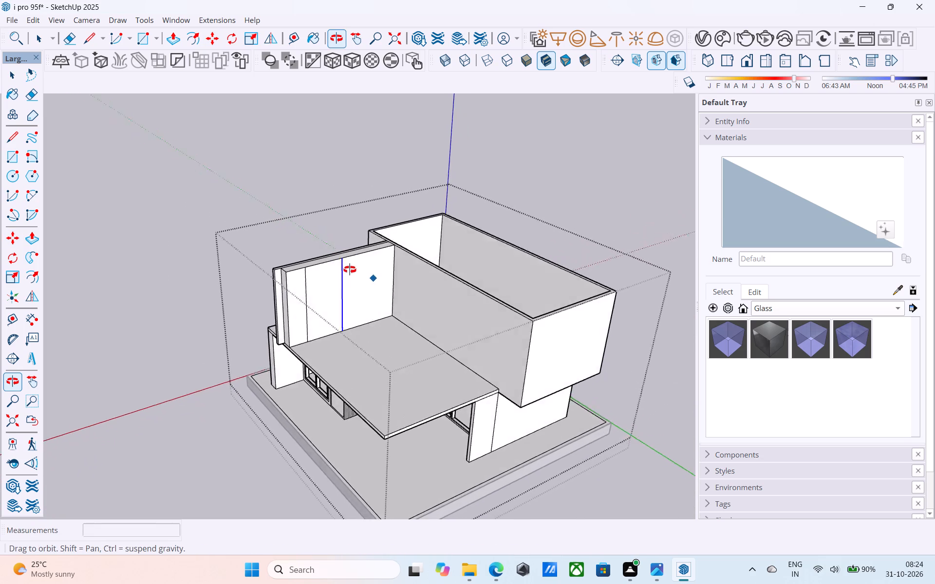
middle_drag(350, 270, 325, 271)
scroll(332, 265, up, 5)
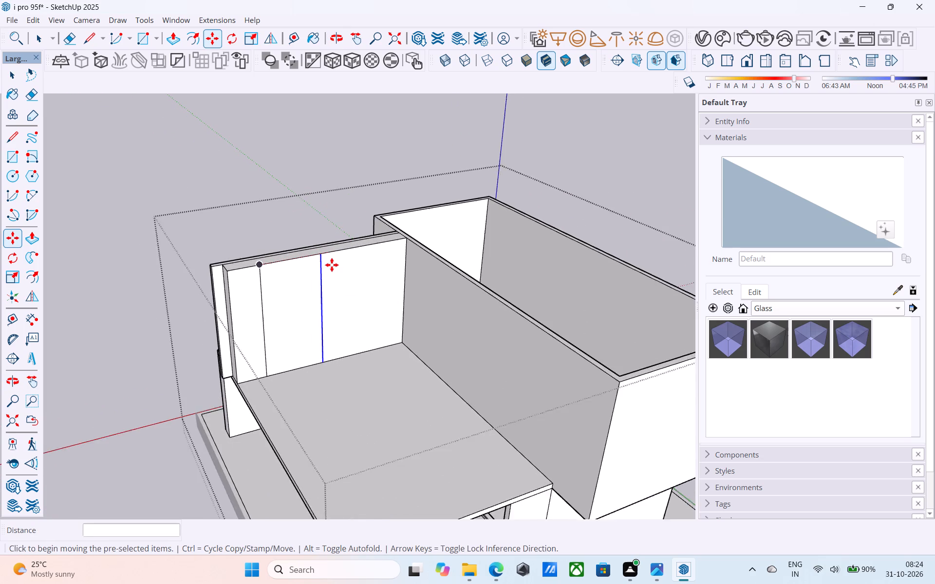
scroll(326, 263, down, 5)
middle_drag(321, 292, 303, 297)
scroll(303, 297, down, 7)
middle_drag(313, 305, 266, 298)
scroll(269, 297, up, 5)
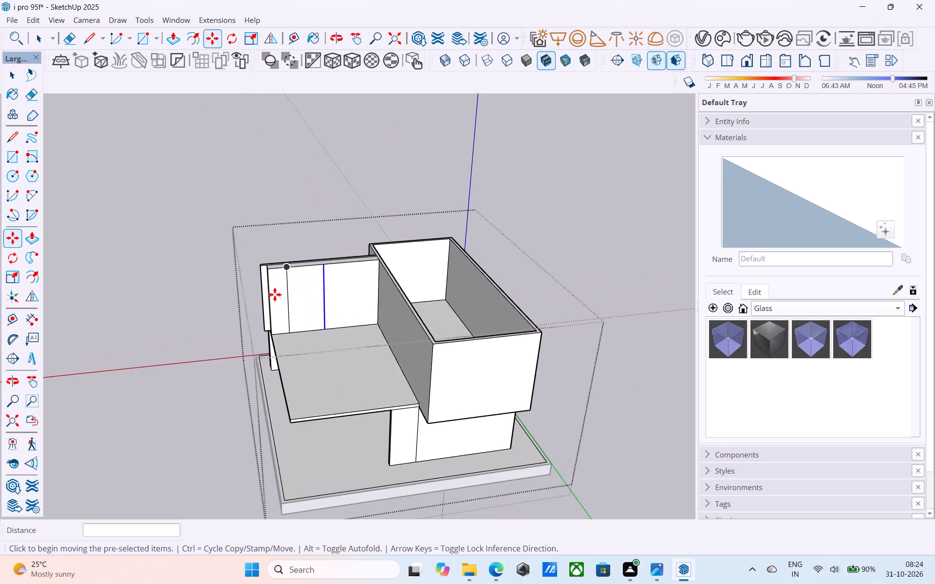
scroll(276, 295, down, 5)
middle_drag(291, 317, 341, 227)
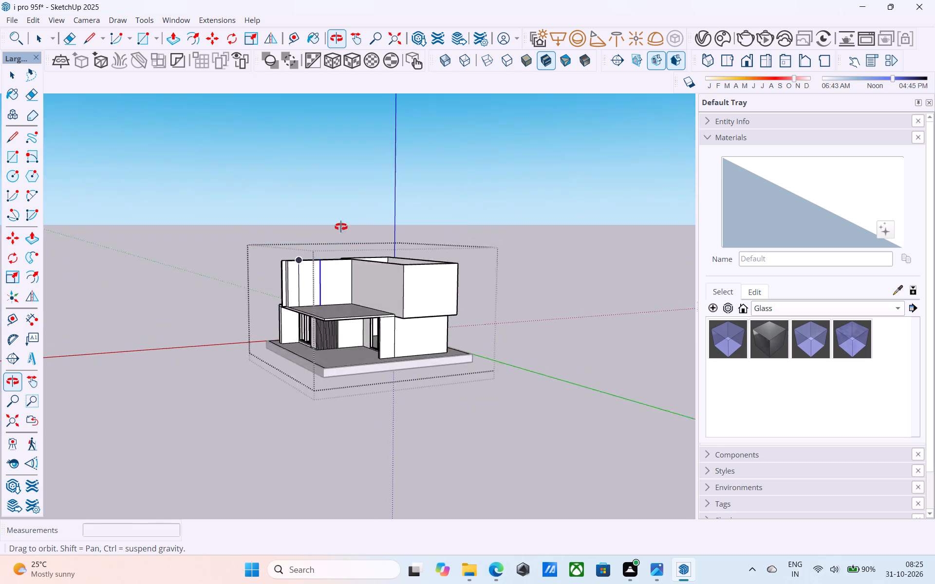
middle_drag(341, 227, 314, 237)
Copy the newest vertical line 6" further toward the upper storey to outline a narrow wall strip.
scroll(309, 265, up, 7)
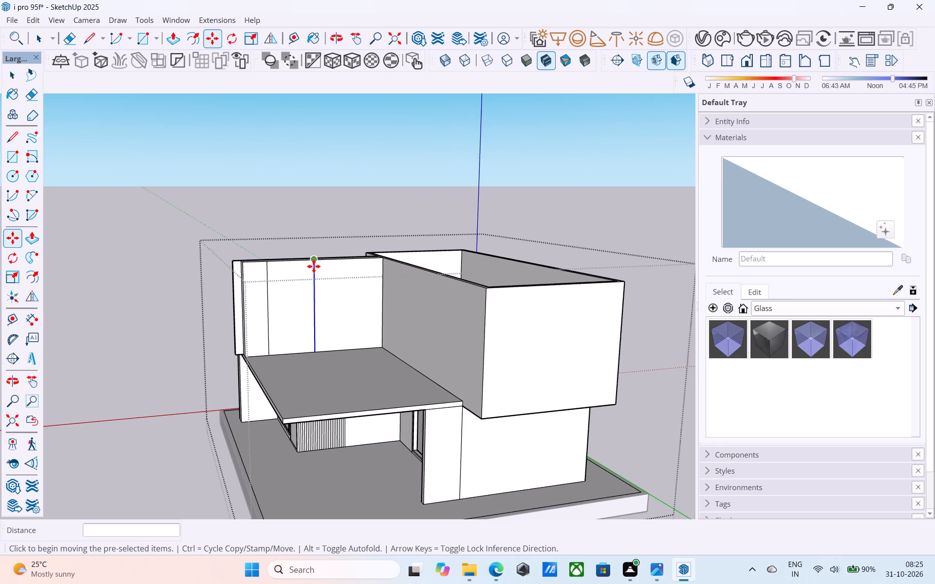
scroll(318, 260, up, 4)
click(314, 260)
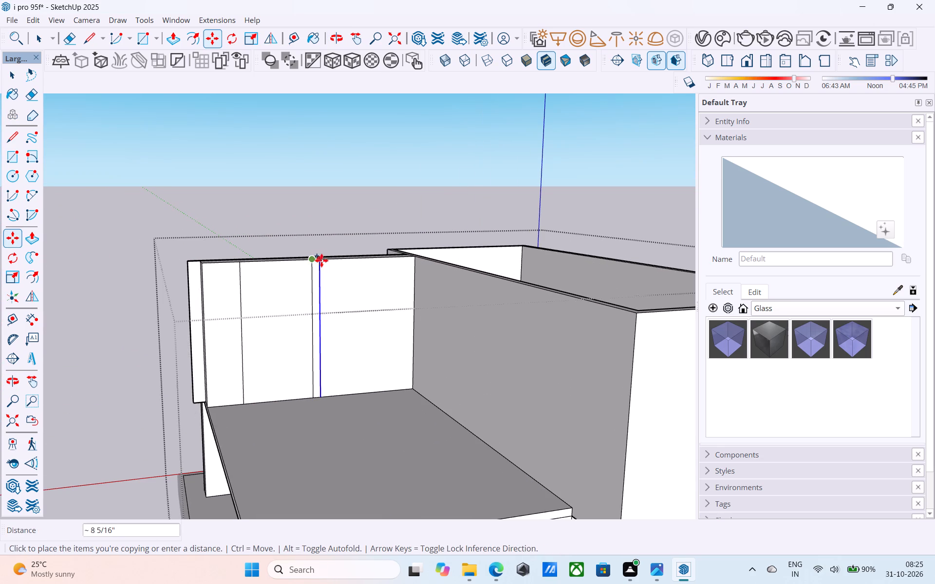
key(3)
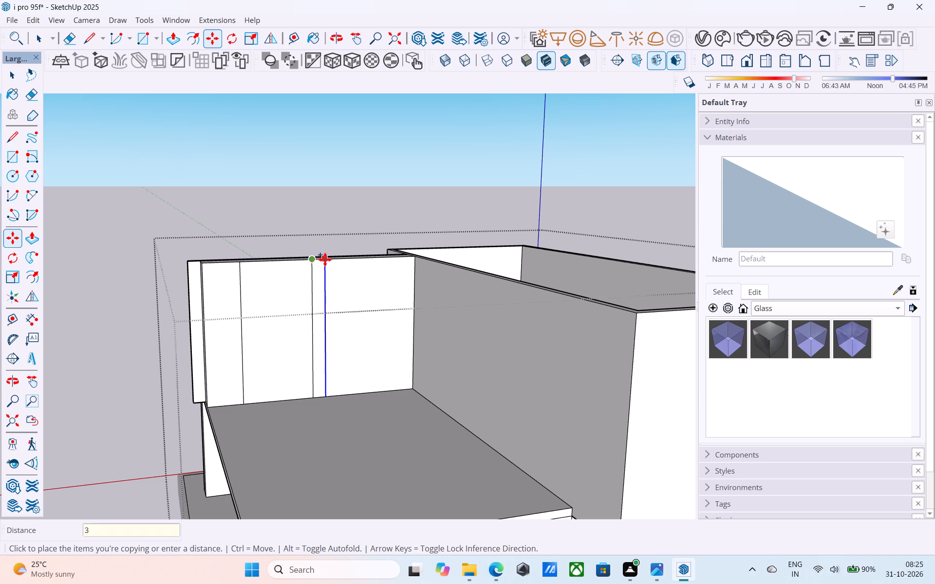
key(BackSpace)
text(6")
key(Return)
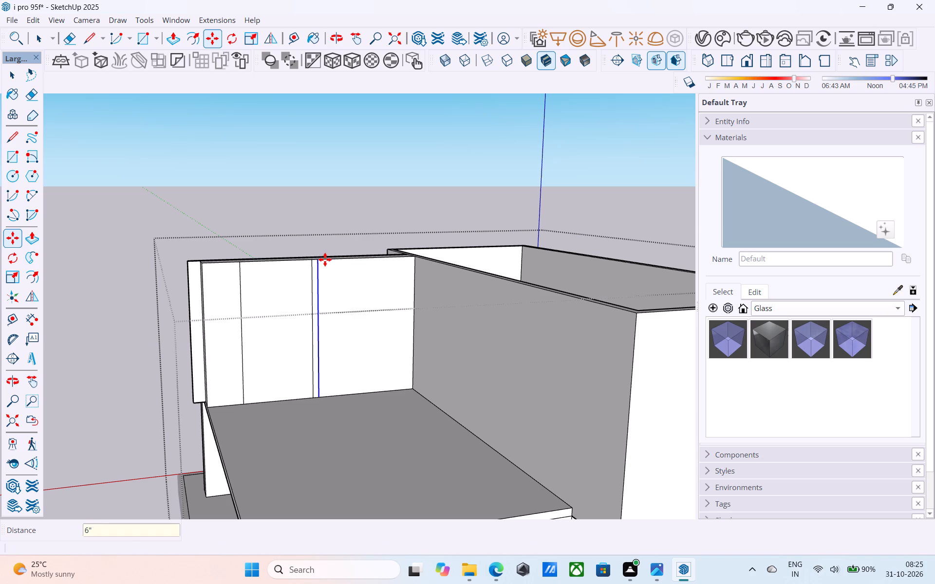
Push/Pull the 6" strip 24' across the lower roof as a partition wall parallel to the upper storey.
key(space)
scroll(326, 258, down, 7)
middle_drag(324, 258, 318, 294)
scroll(320, 300, up, 5)
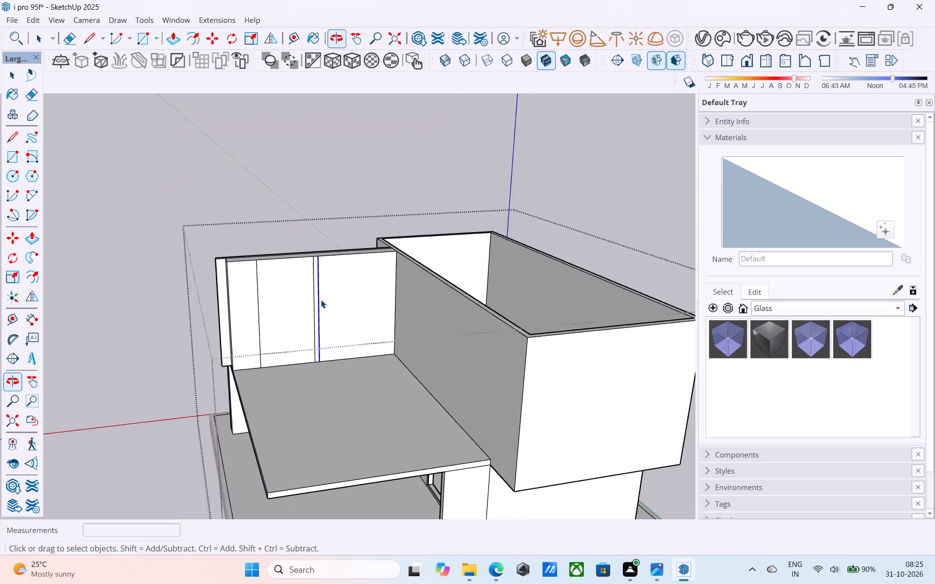
scroll(321, 300, up, 3)
click(314, 296)
key(p)
click(313, 296)
scroll(315, 296, down, 5)
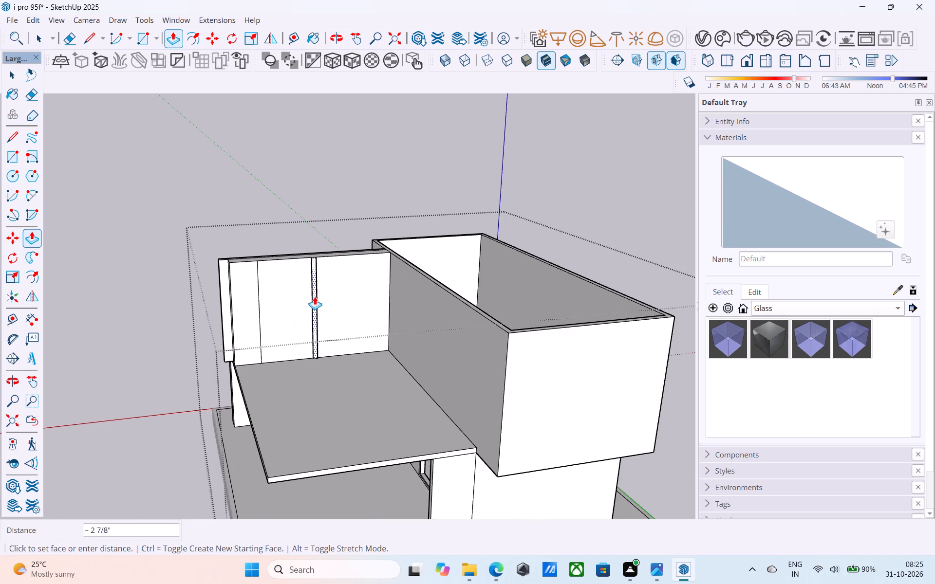
click(544, 348)
Copy the new partition's end edge facing the upper storey 6" back along its side face.
scroll(507, 345, down, 6)
middle_drag(463, 347, 382, 353)
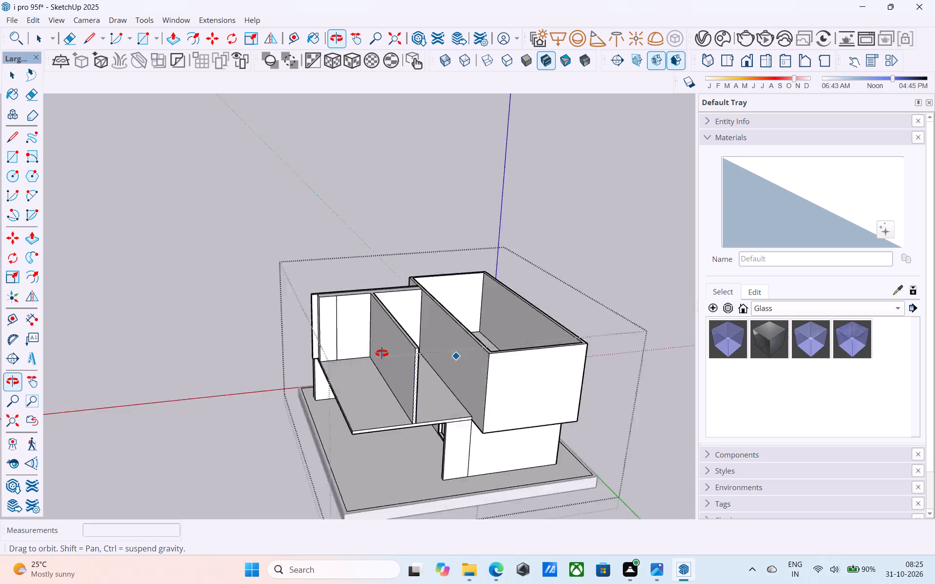
middle_drag(382, 353, 179, 336)
middle_drag(142, 311, 271, 363)
scroll(272, 363, up, 12)
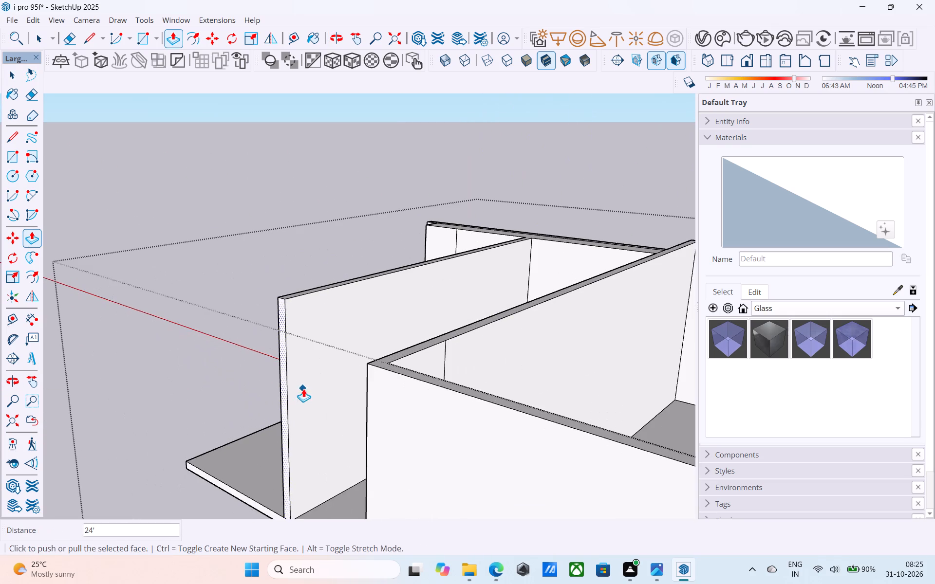
key(space)
click(287, 373)
key(m)
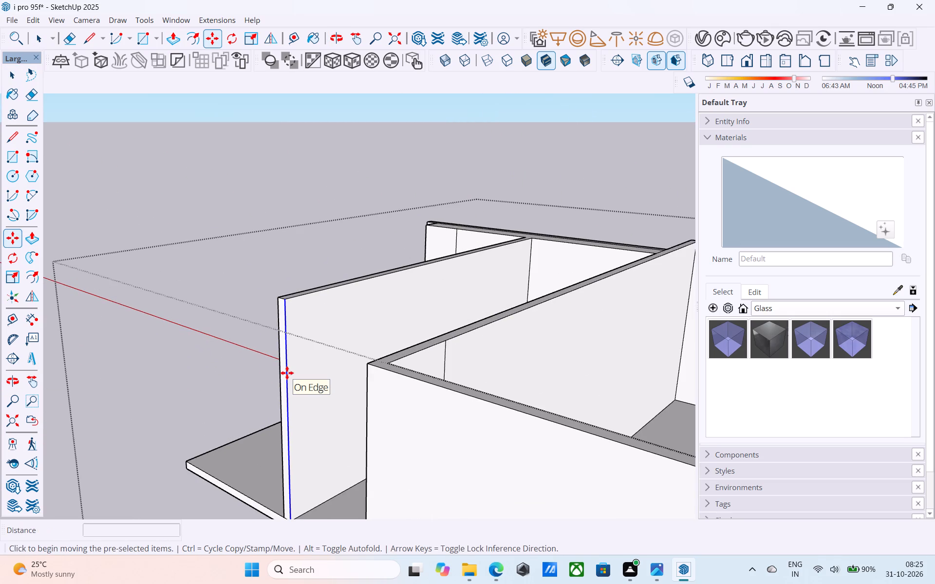
click(286, 302)
click(294, 300)
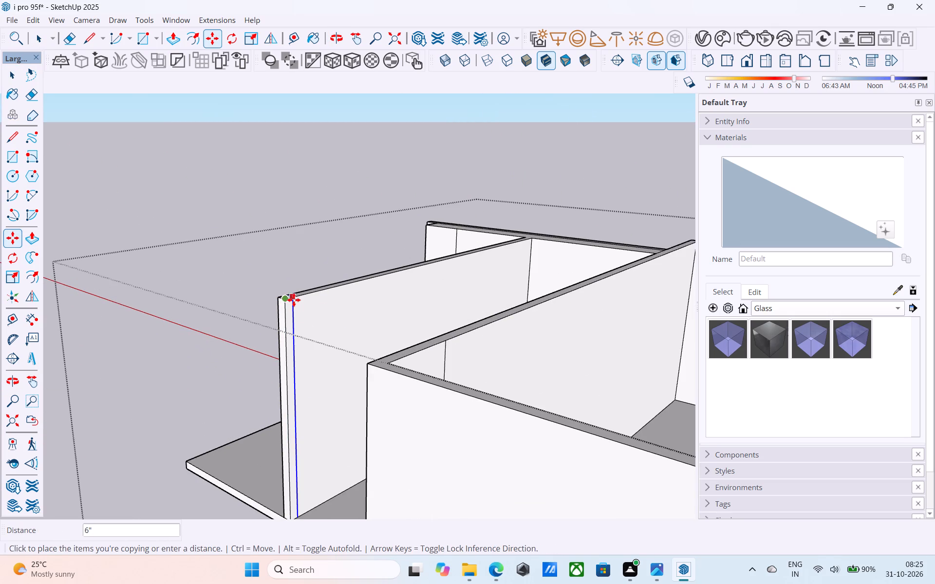
Push/Pull the 6" strip at the partition's end to the upper storey's side wall, enclosing the new room.
key(space)
click(289, 316)
key(p)
click(289, 316)
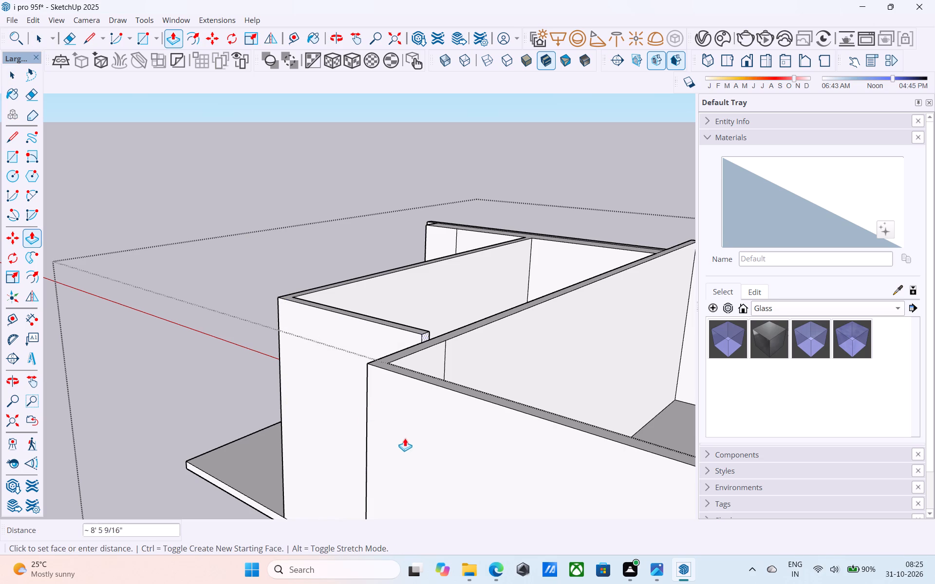
click(406, 438)
middle_drag(406, 438, 683, 438)
click(566, 412)
click(588, 398)
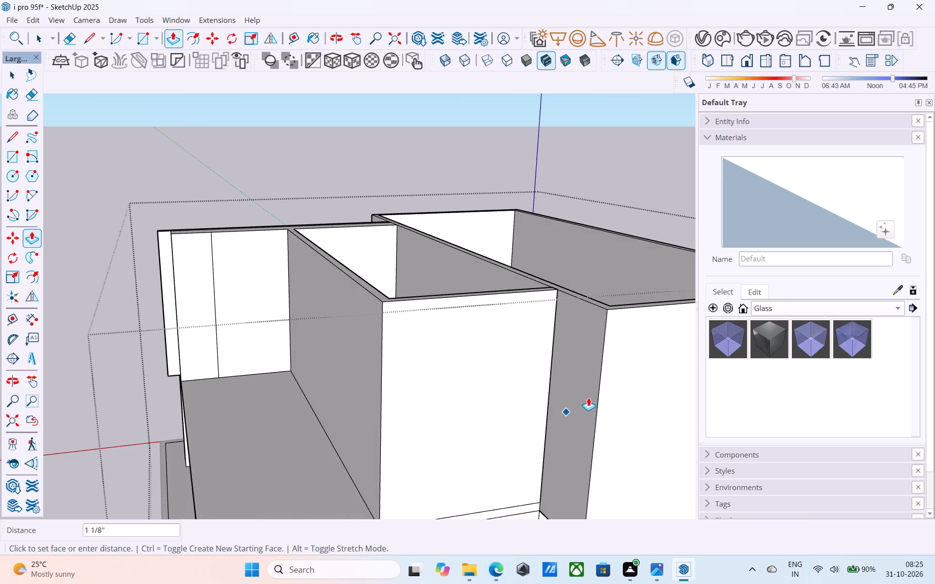
Draw a 6" line across the top of the upper-storey wall at the thickened wall's inner corner.
scroll(500, 379, down, 5)
middle_drag(418, 372, 639, 400)
shift+middle_drag(630, 396, 578, 401)
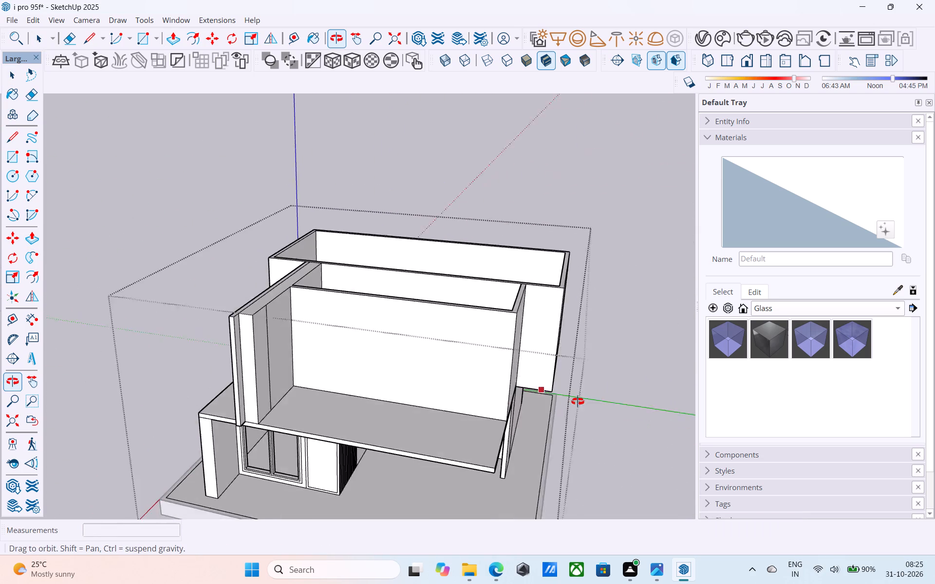
shift+middle_drag(578, 401, 579, 399)
scroll(544, 361, up, 5)
key(space)
scroll(538, 328, down, 4)
middle_drag(524, 351, 520, 442)
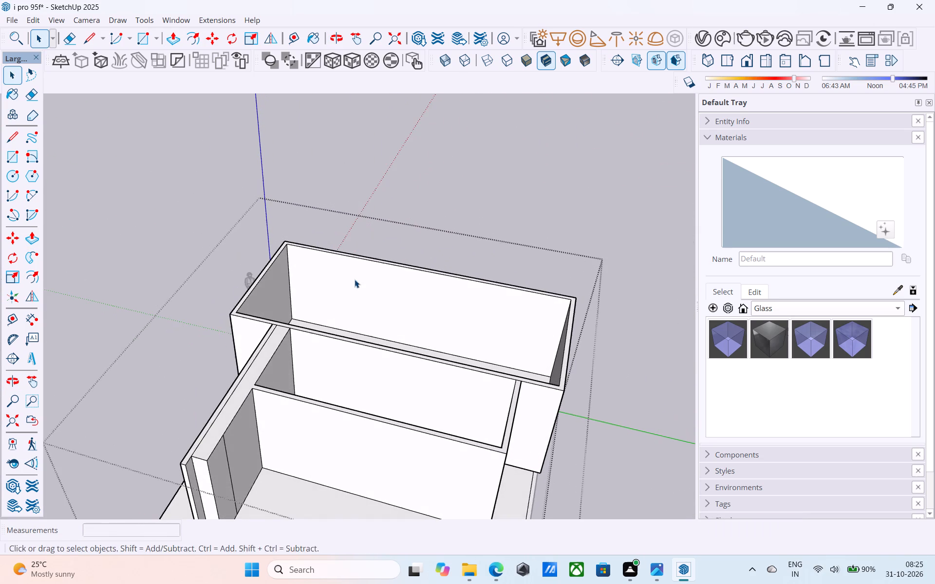
middle_drag(314, 309, 280, 319)
scroll(263, 342, up, 5)
middle_drag(261, 342, 232, 358)
scroll(236, 349, up, 4)
key(l)
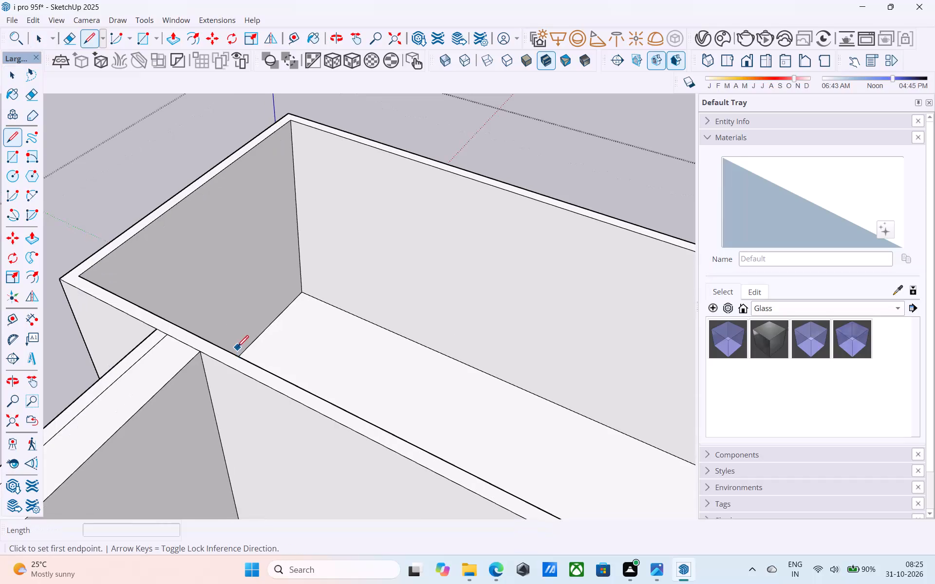
click(203, 352)
click(210, 344)
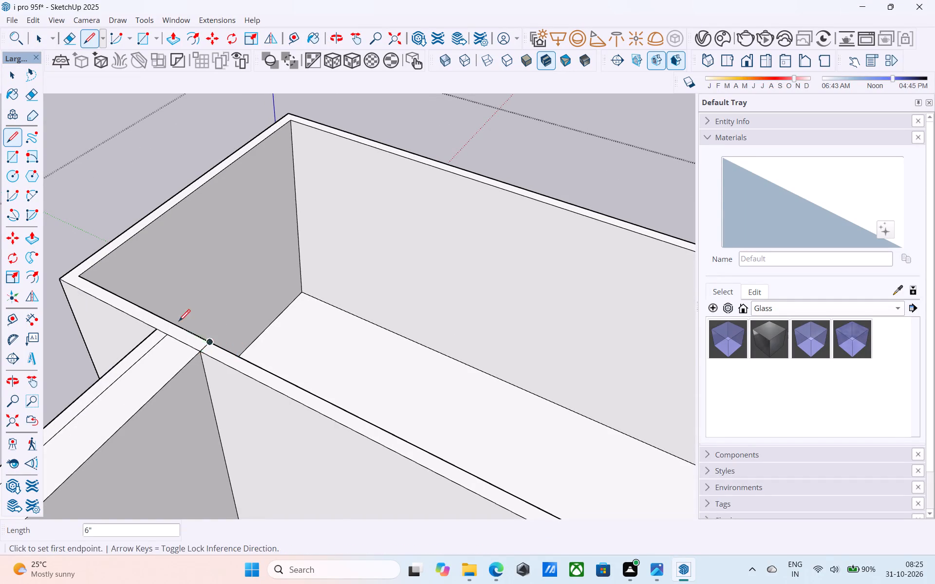
Draw a line across the top of the upper-storey wall where the new room's opposite side wall meets it.
key(space)
scroll(178, 322, down, 11)
middle_drag(343, 447, 409, 459)
scroll(444, 425, up, 6)
key(l)
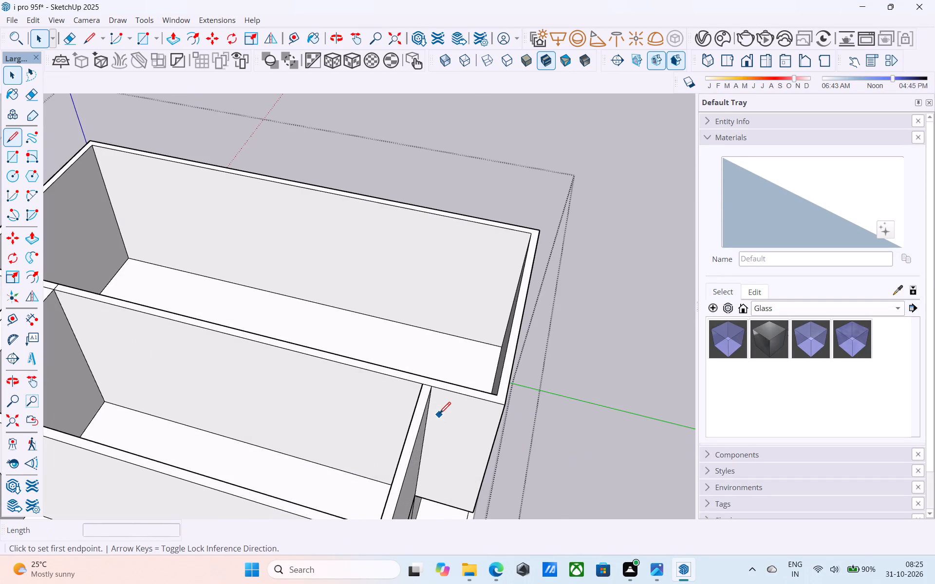
click(425, 390)
click(427, 378)
scroll(427, 378, up, 2)
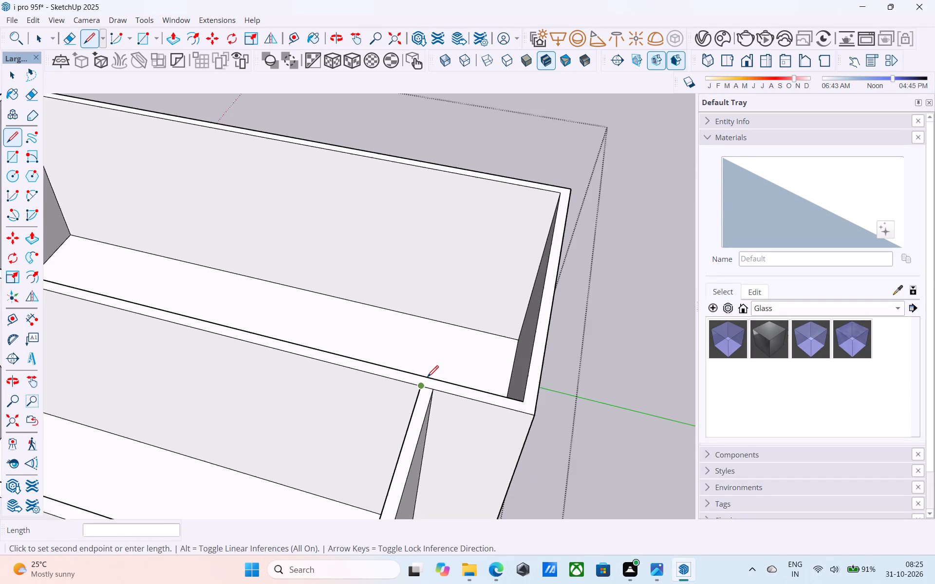
scroll(427, 378, up, 3)
click(429, 375)
key(space)
Push/Pull the wall-top strip between the two cross lines 12' down to the floor, joining the upper rooms.
click(346, 361)
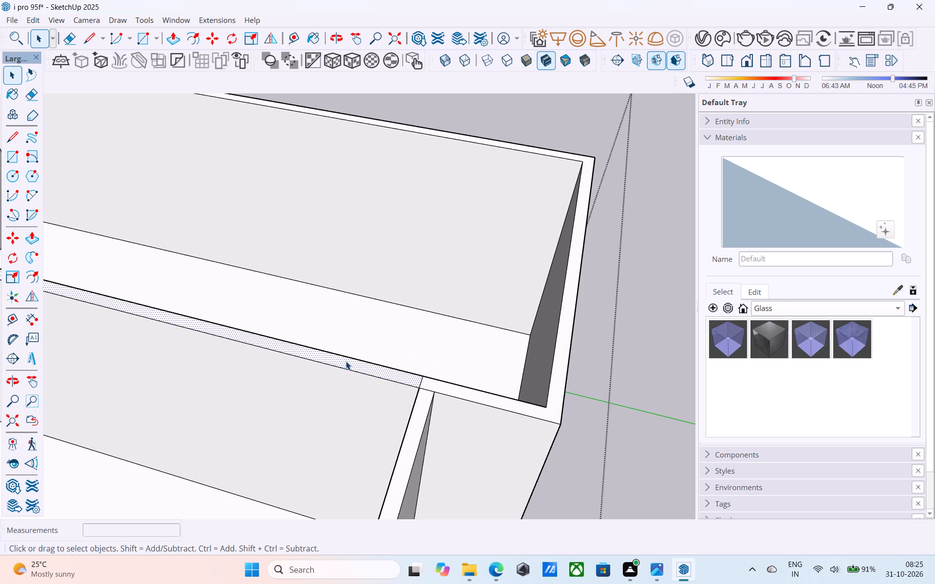
key(p)
click(346, 361)
scroll(341, 365, down, 9)
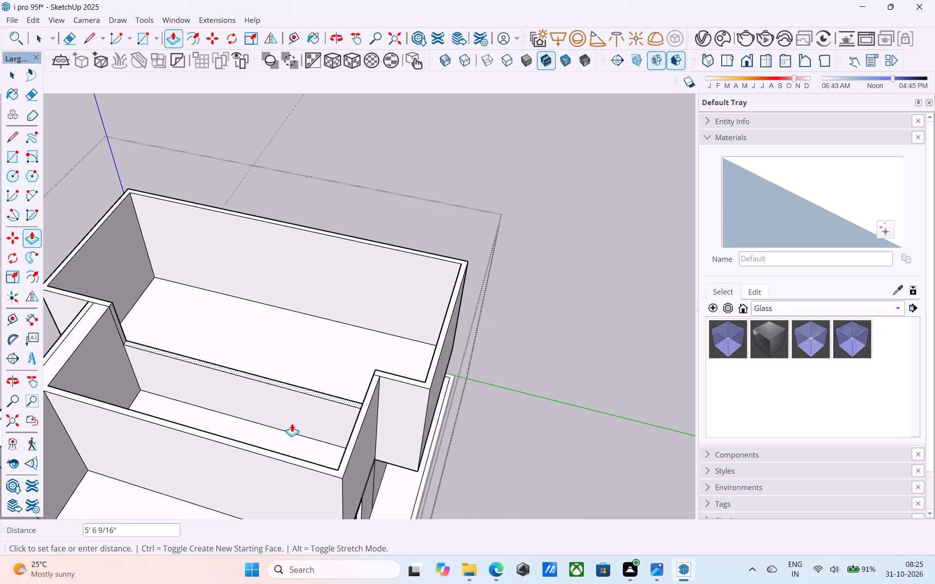
click(284, 435)
Examine the joined upper storey and the lower roof from the building's front and sides.
scroll(285, 433, down, 5)
middle_drag(280, 436, 369, 249)
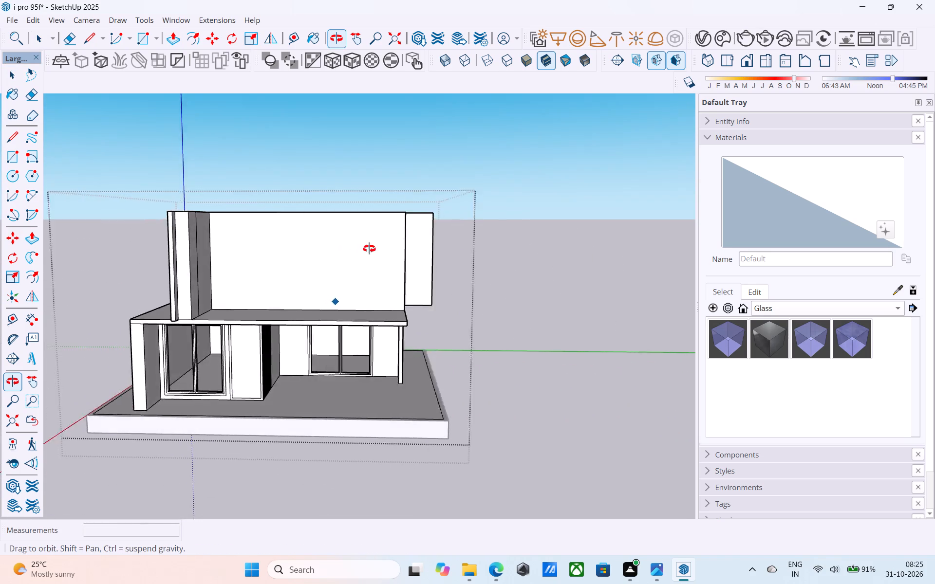
middle_drag(369, 249, 370, 249)
scroll(392, 274, down, 5)
middle_drag(390, 344, 265, 352)
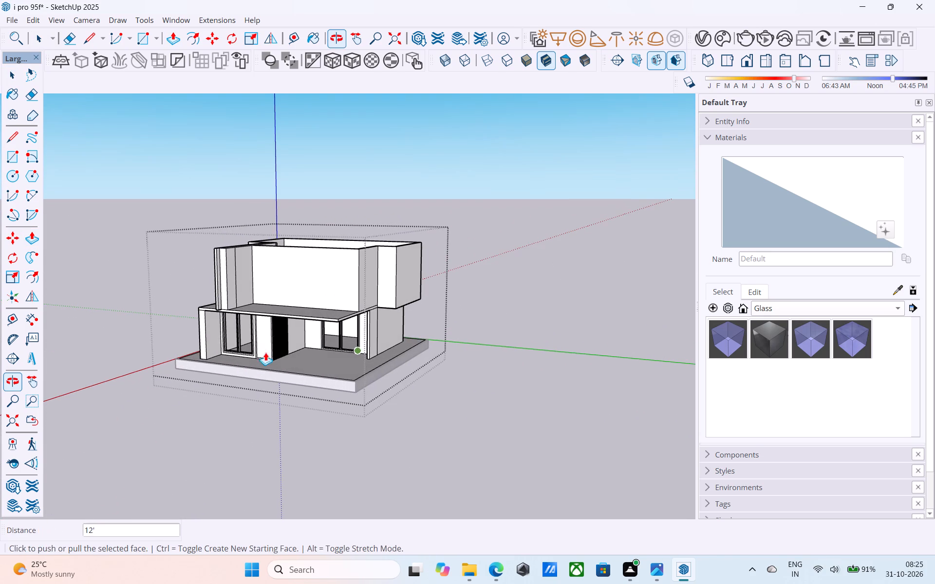
scroll(388, 266, down, 3)
middle_drag(390, 273, 383, 290)
scroll(390, 288, down, 1)
middle_drag(391, 289, 398, 322)
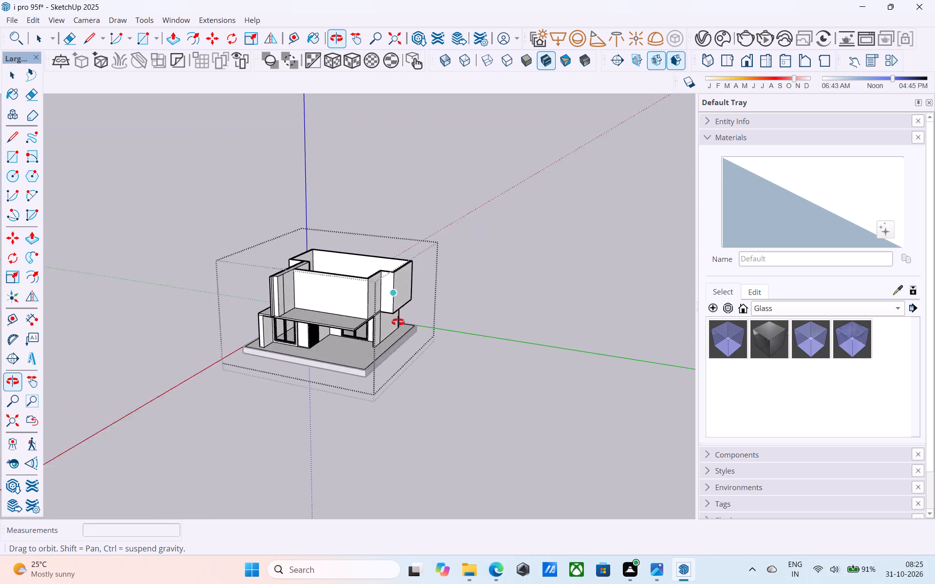
middle_drag(398, 322, 248, 417)
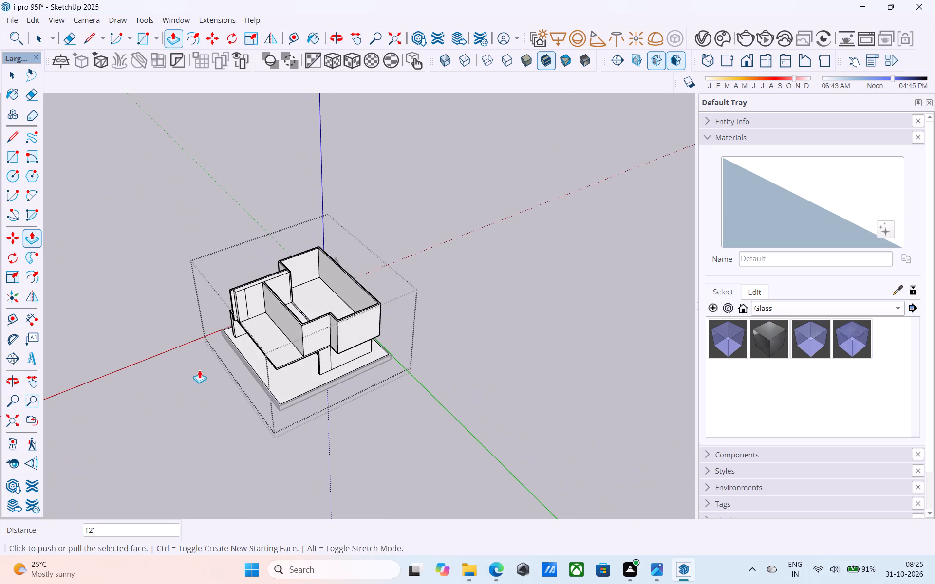
scroll(415, 347, down, 4)
middle_drag(410, 353, 398, 333)
scroll(273, 282, up, 5)
middle_drag(309, 321, 310, 297)
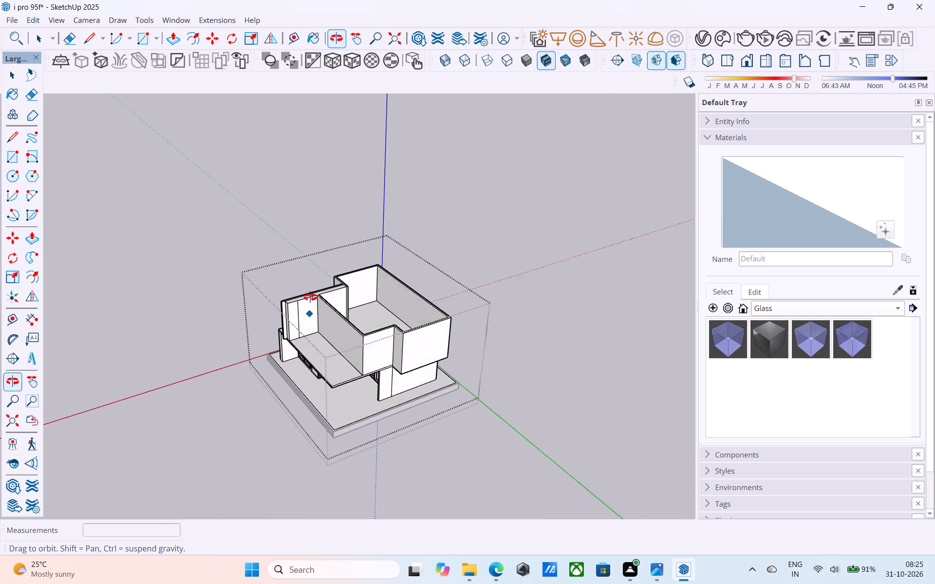
middle_drag(310, 297, 355, 225)
scroll(406, 322, up, 4)
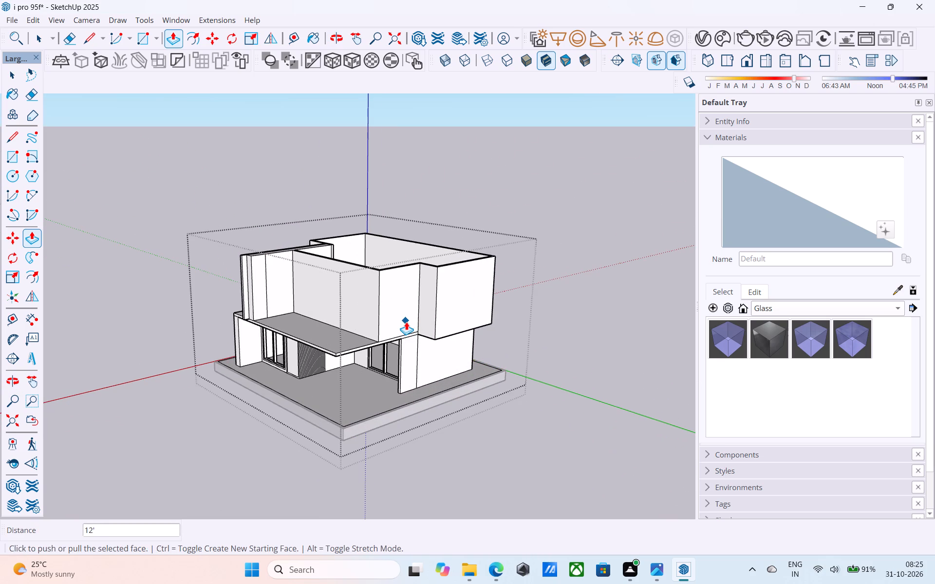
Draw a 12' vertical line up from the lower roof's free outer corner.
key(space)
scroll(406, 322, up, 1)
middle_drag(406, 322, 406, 388)
scroll(325, 432, up, 5)
key(l)
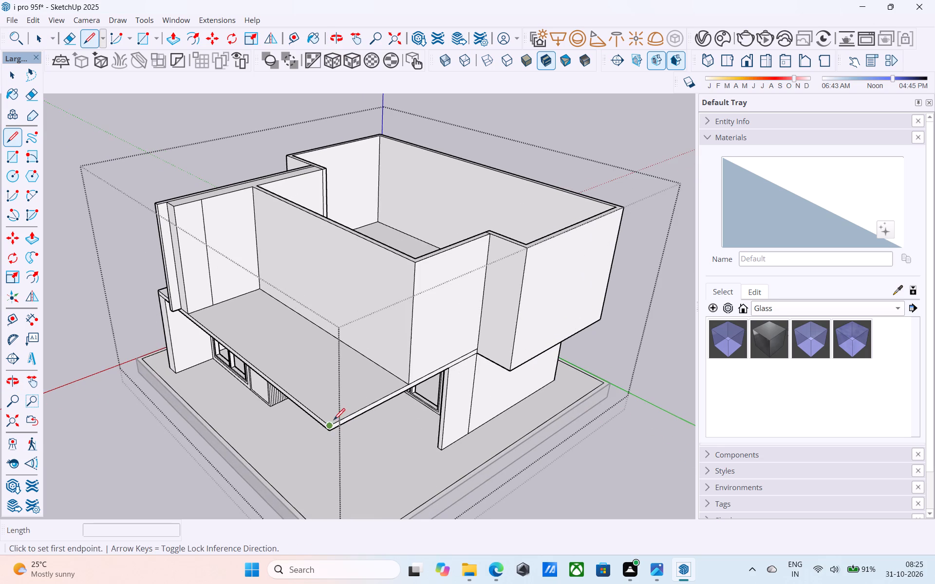
click(329, 423)
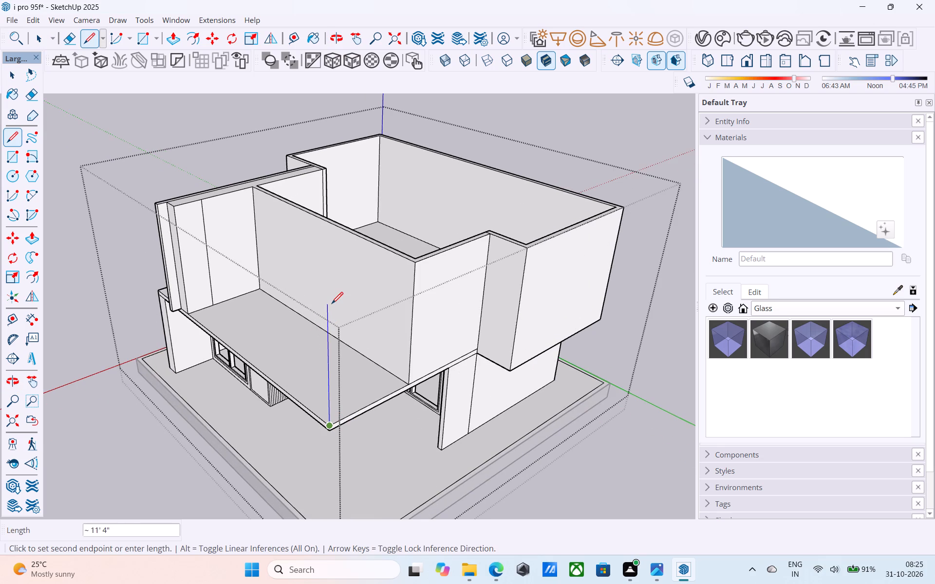
text(12')
key(Return)
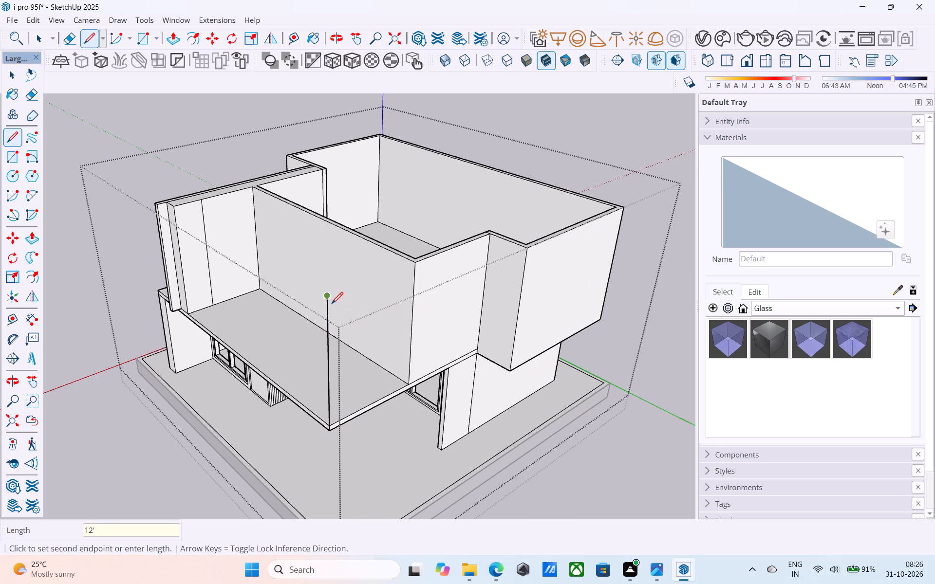
key(space)
Push/Pull the narrow end strip of the ground-floor side wall beneath the roof 1.5' outward as a pillar.
key(l)
scroll(337, 305, down, 2)
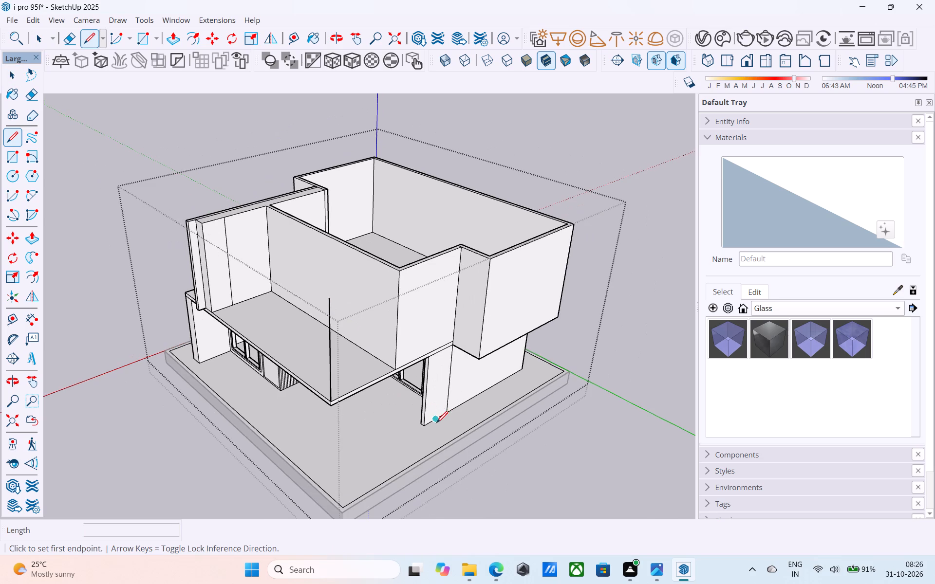
scroll(436, 424, up, 6)
key(space)
click(430, 398)
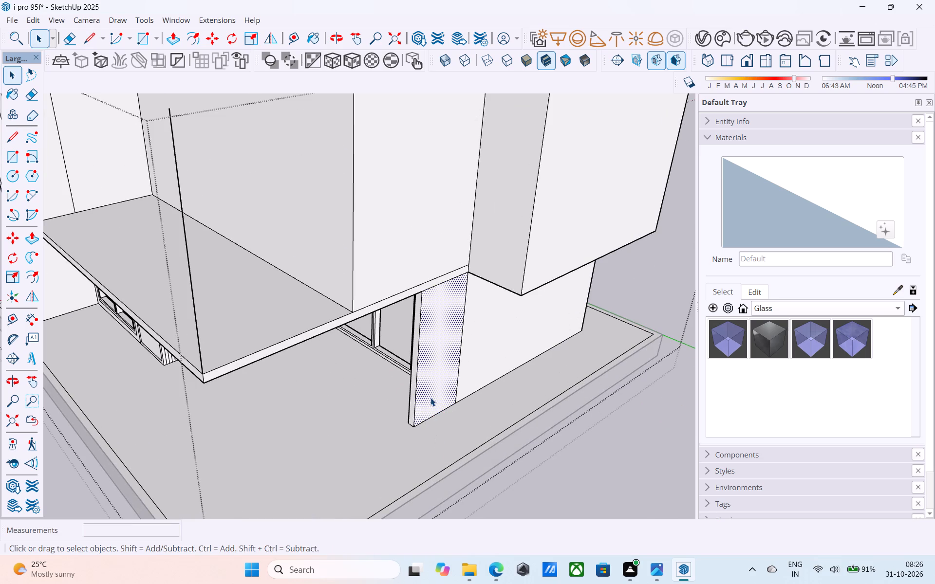
key(p)
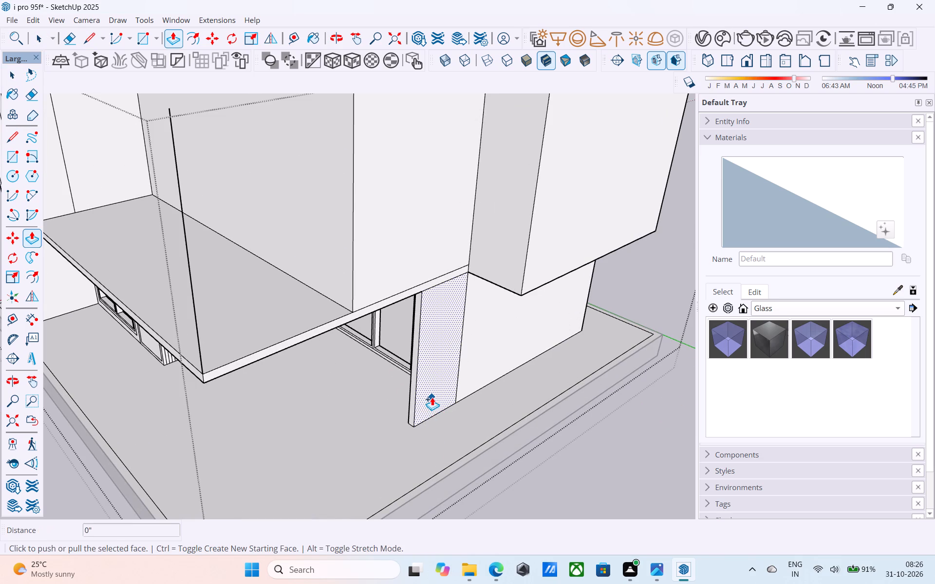
click(432, 397)
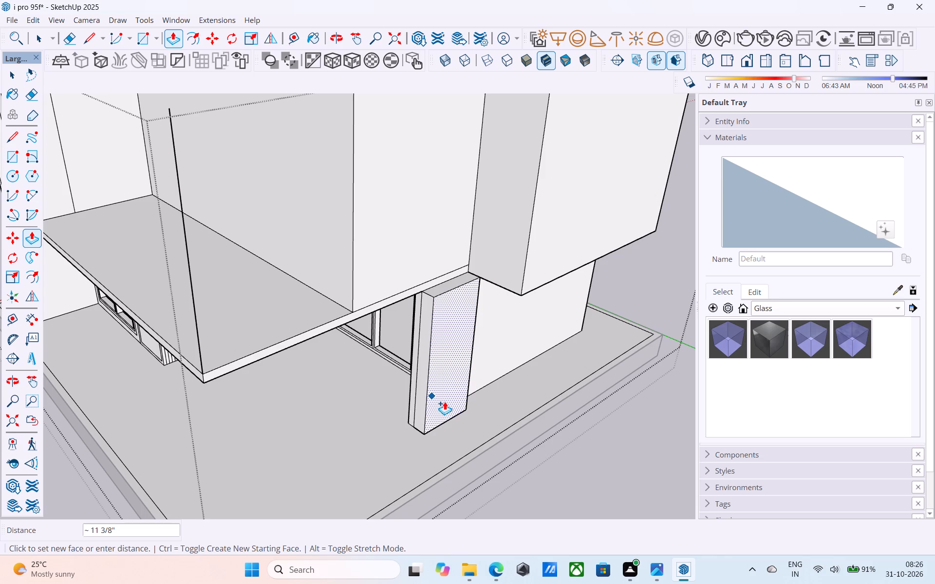
text(1.5')
key(Return)
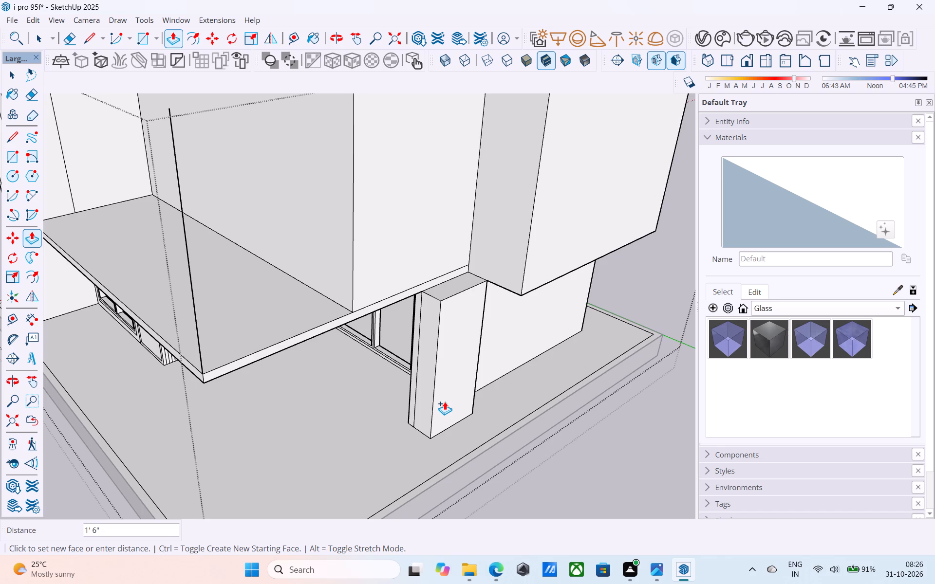
Draw a 1.5' line outward along the green axis from the lower roof's free outer corner.
scroll(445, 401, up, 1)
scroll(442, 401, down, 5)
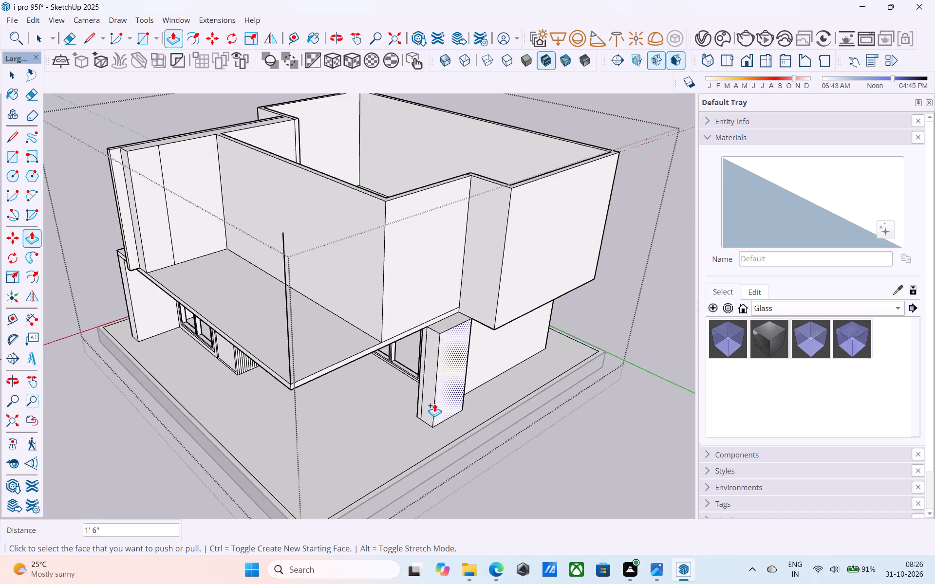
middle_drag(432, 404, 426, 396)
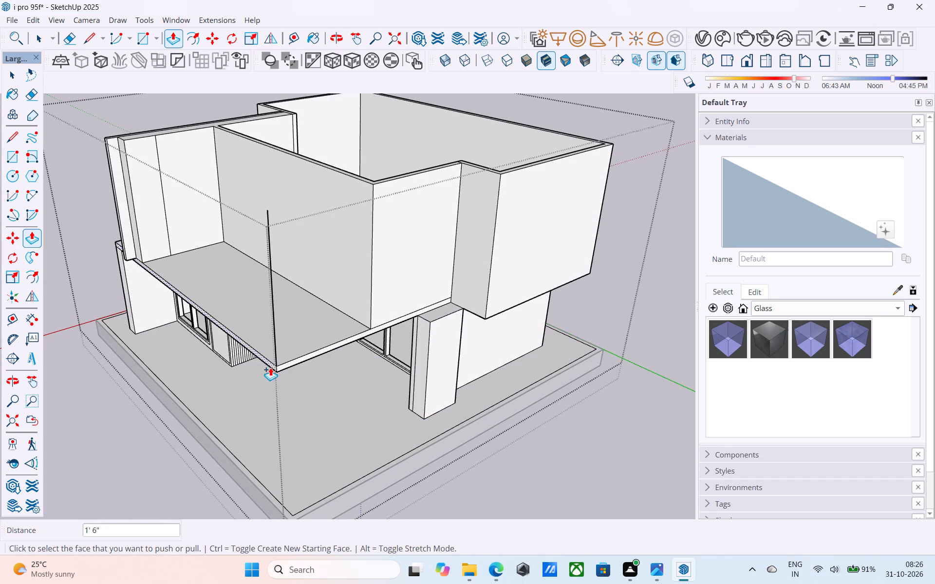
key(space)
scroll(274, 365, up, 2)
key(l)
click(278, 363)
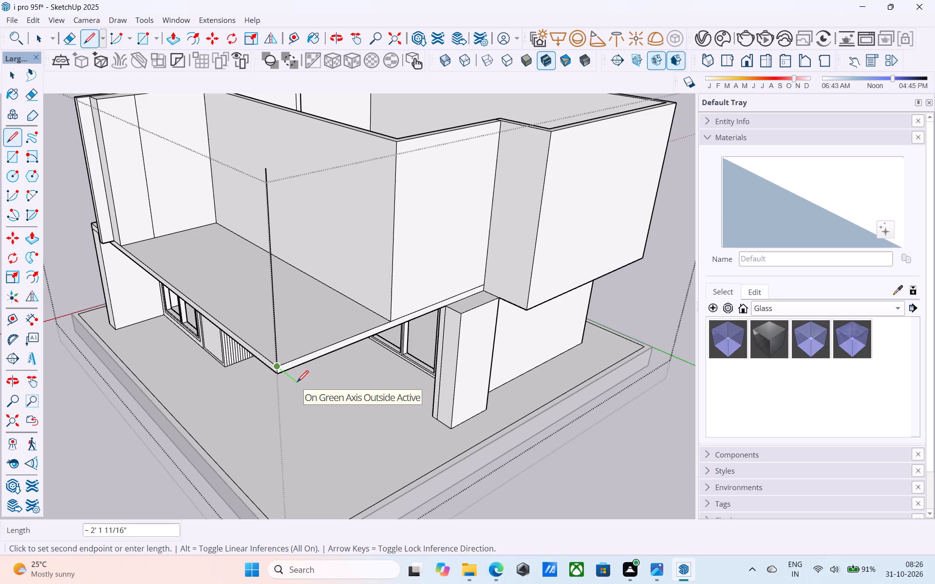
text(1.5)
key(Return)
key(apostrophe)
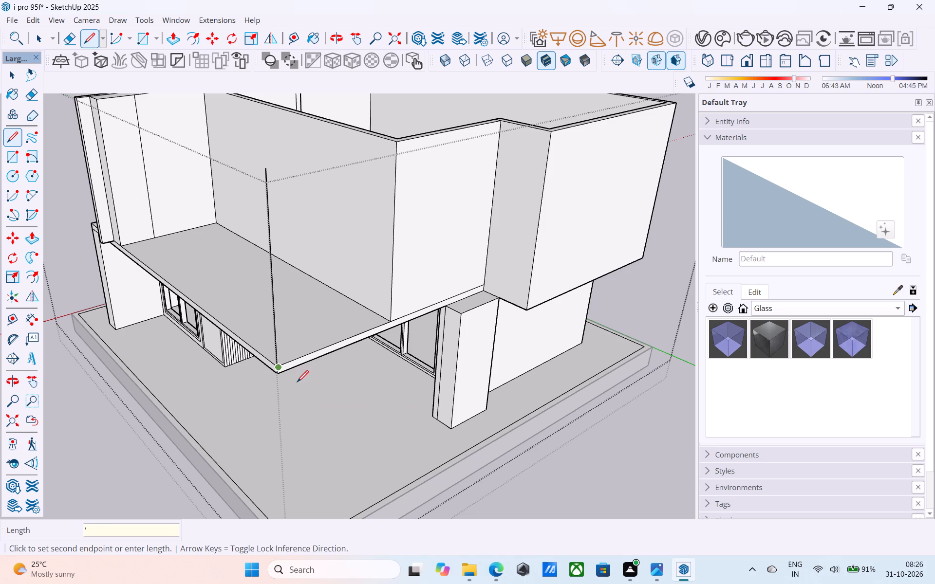
text(1.5')
key(Return)
key(BackSpace)
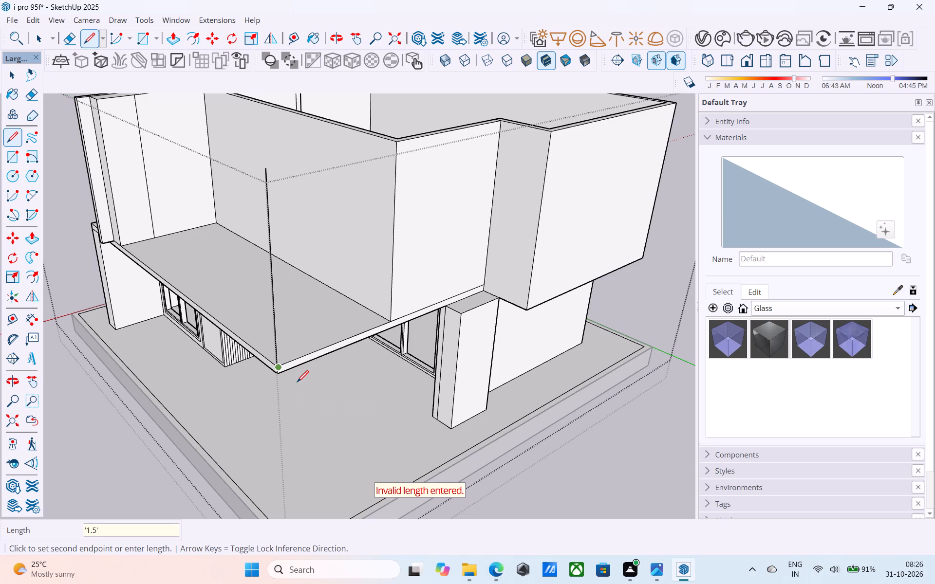
key(BackSpace)
key(BackSpace)
key(BackSpace)
key(BackSpace)
text(1.5')
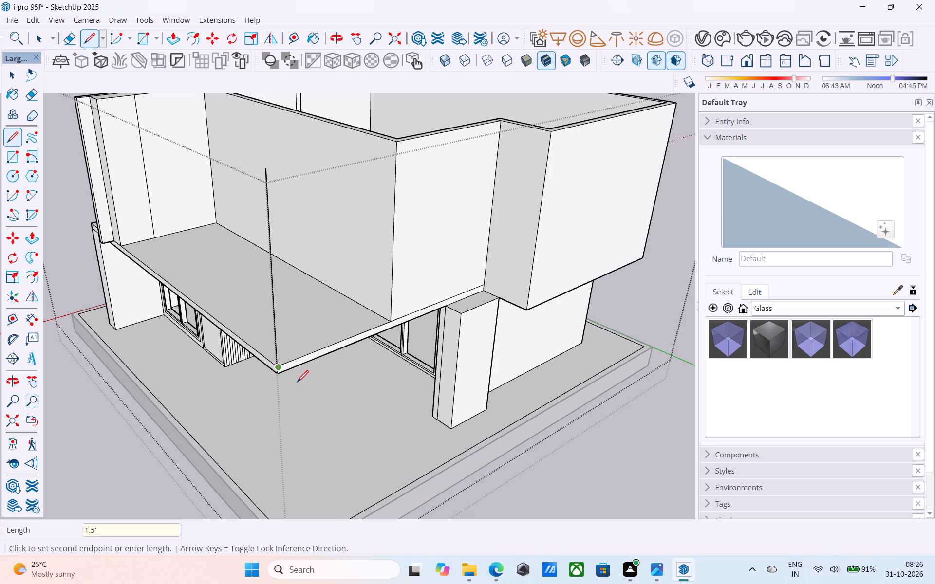
key(Return)
Draw a 12' vertical line up from the outer end of the 1.5' line.
key(l)
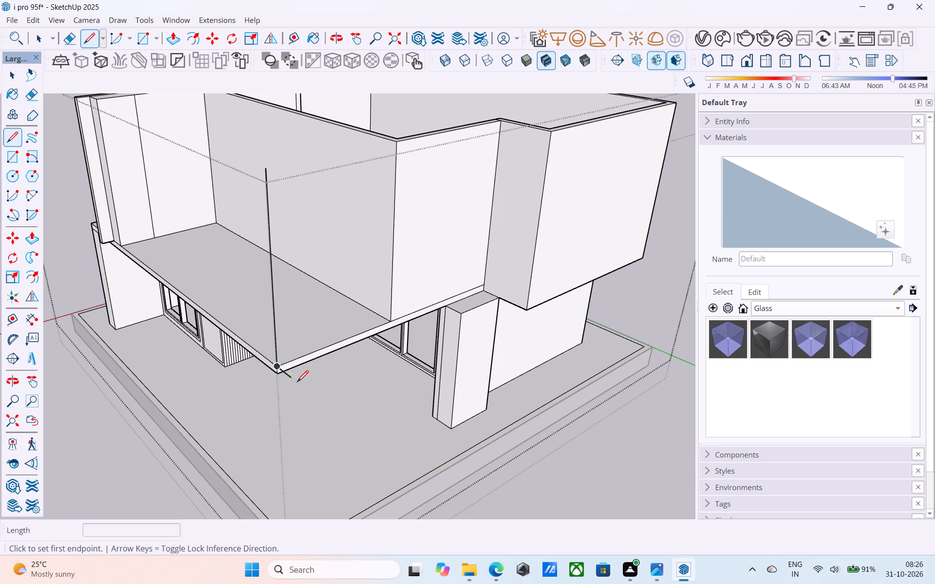
click(294, 379)
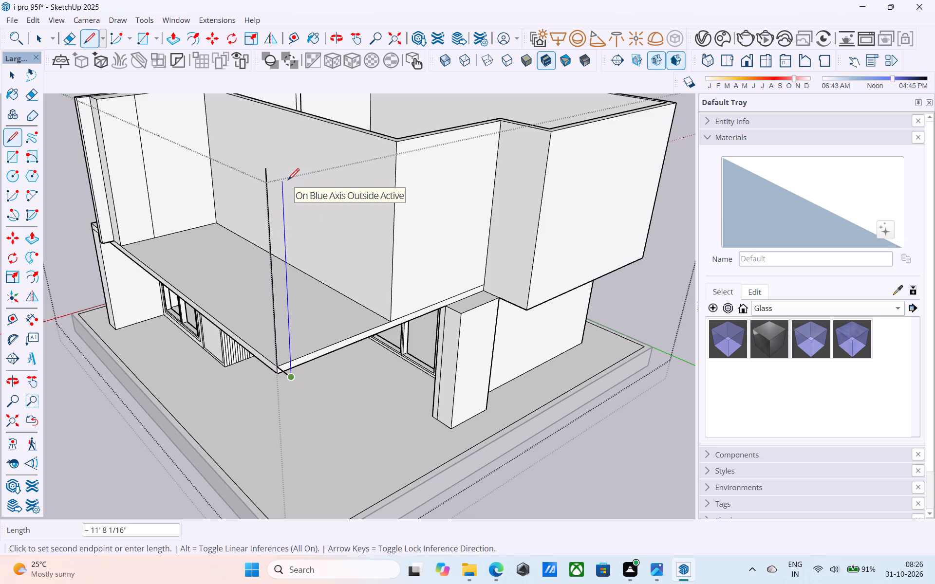
text(12')
key(Return)
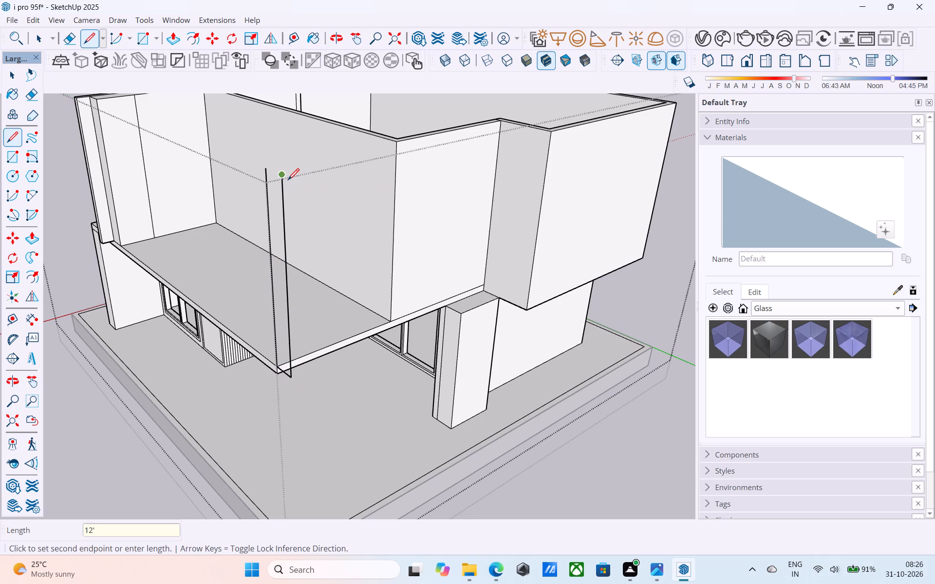
Connect the tops of both vertical lines with sloping lines to the outer and inner corners of the pillar's base.
click(449, 428)
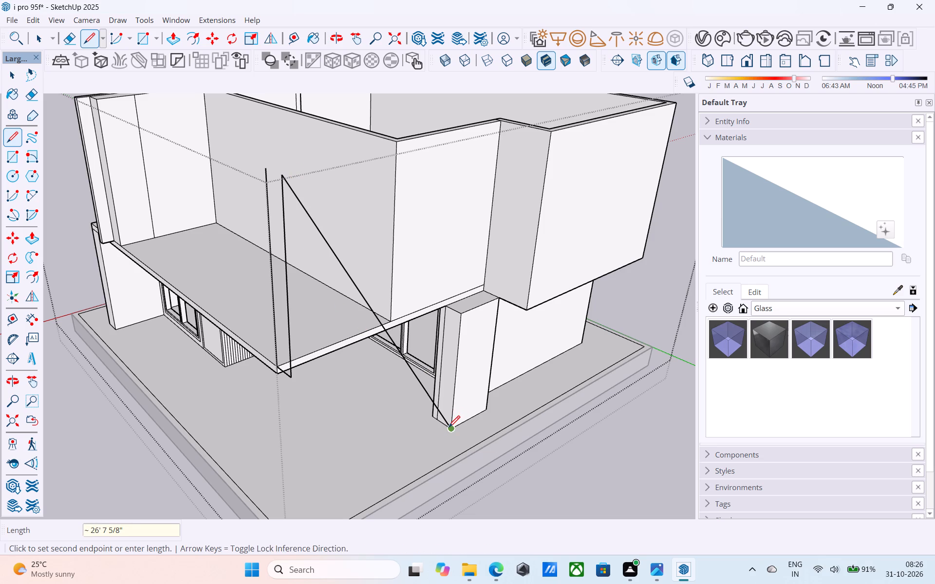
key(l)
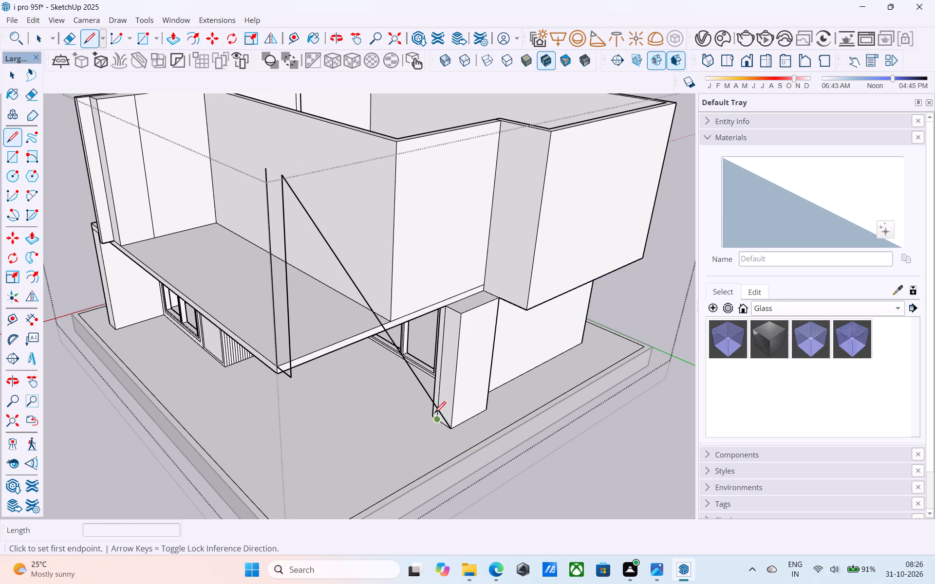
middle_drag(434, 414, 490, 402)
scroll(510, 389, up, 9)
click(528, 384)
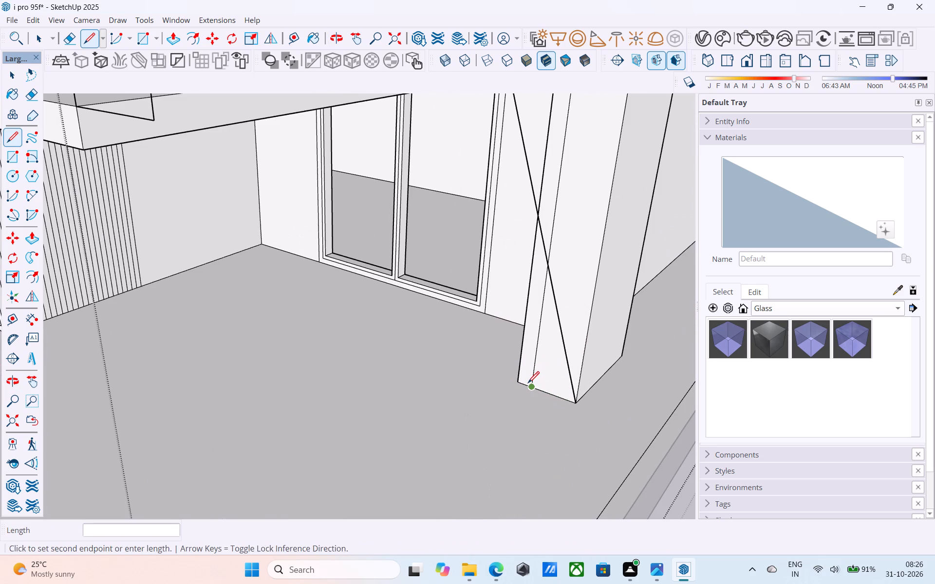
scroll(528, 384, down, 6)
middle_drag(511, 406, 493, 479)
scroll(471, 413, down, 4)
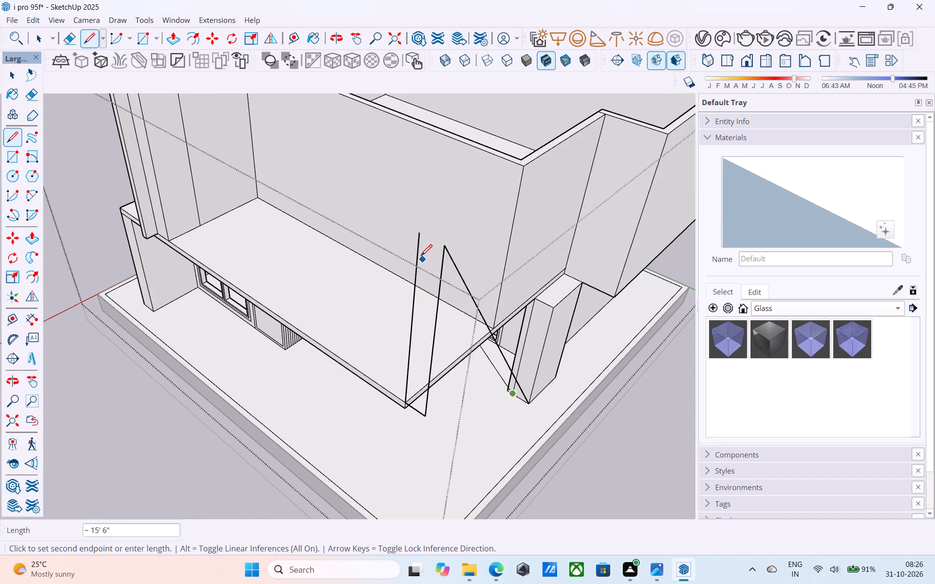
click(420, 234)
Draw a 1' 6" line joining the tops of the two vertical lines, closing the upright and sloping faces.
middle_drag(459, 288, 424, 303)
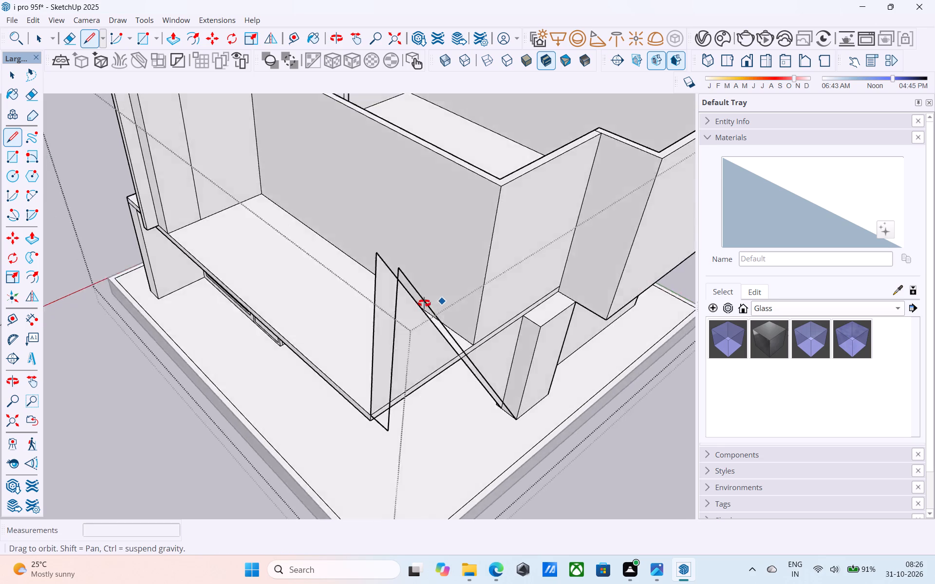
middle_drag(424, 303, 407, 341)
scroll(347, 389, up, 4)
click(358, 378)
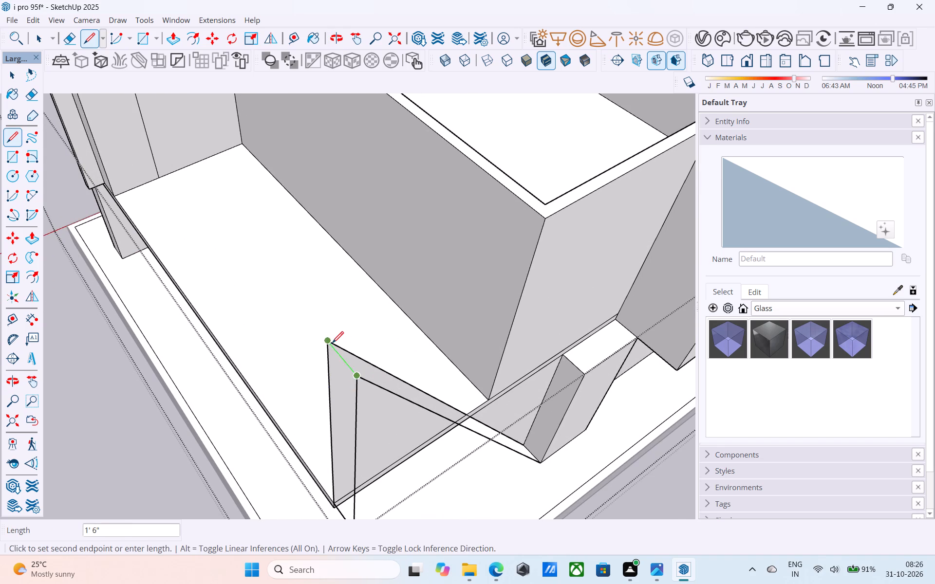
click(331, 343)
scroll(335, 341, down, 5)
middle_drag(337, 340, 405, 261)
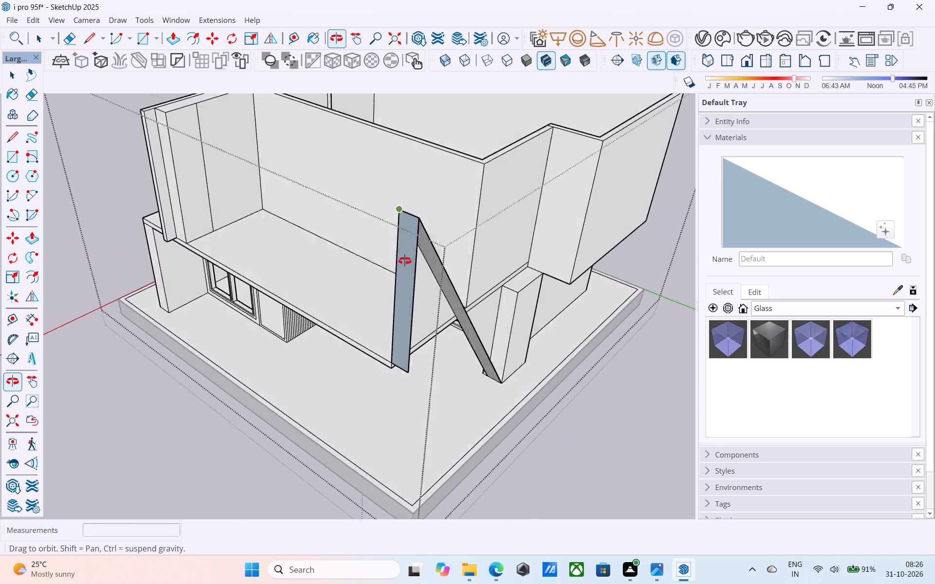
Undo the last line joining the tops of the two vertical lines.
middle_drag(405, 261, 440, 274)
key(ctrl+z)
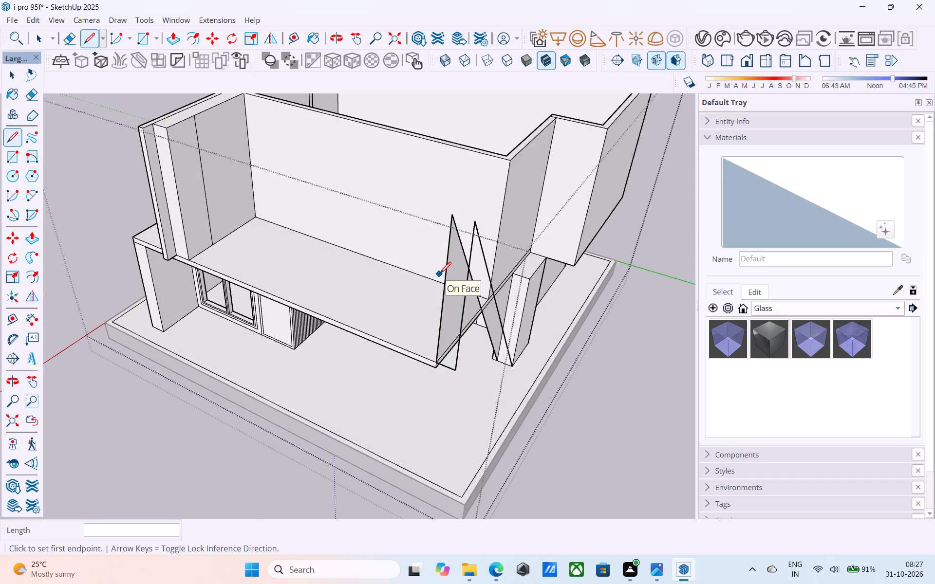
middle_drag(437, 274, 393, 286)
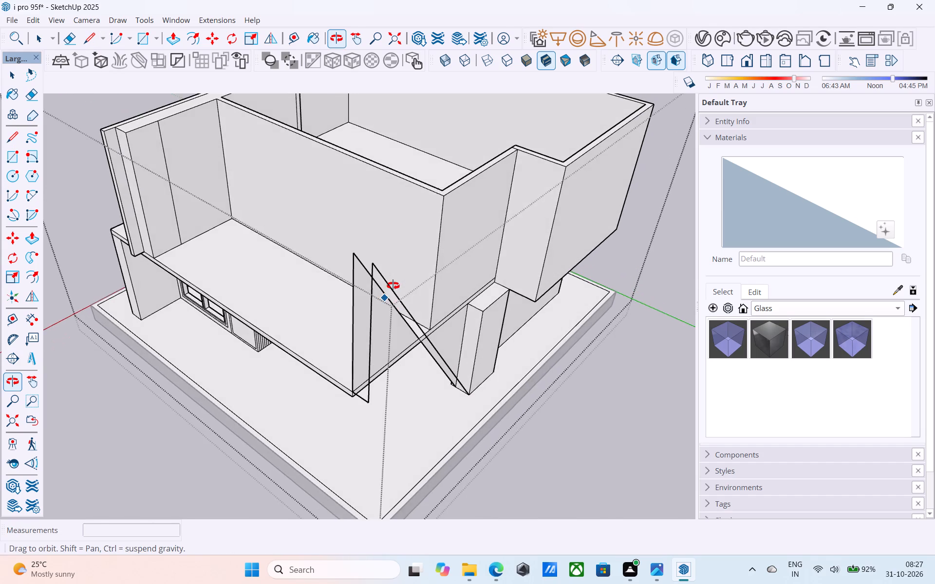
middle_drag(393, 286, 375, 284)
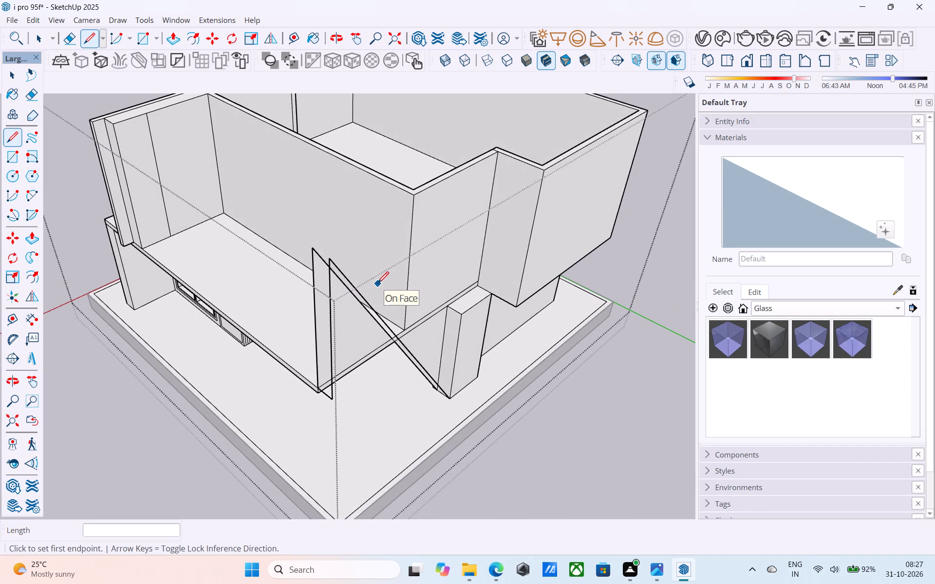
middle_drag(377, 284, 368, 287)
middle_drag(375, 286, 376, 286)
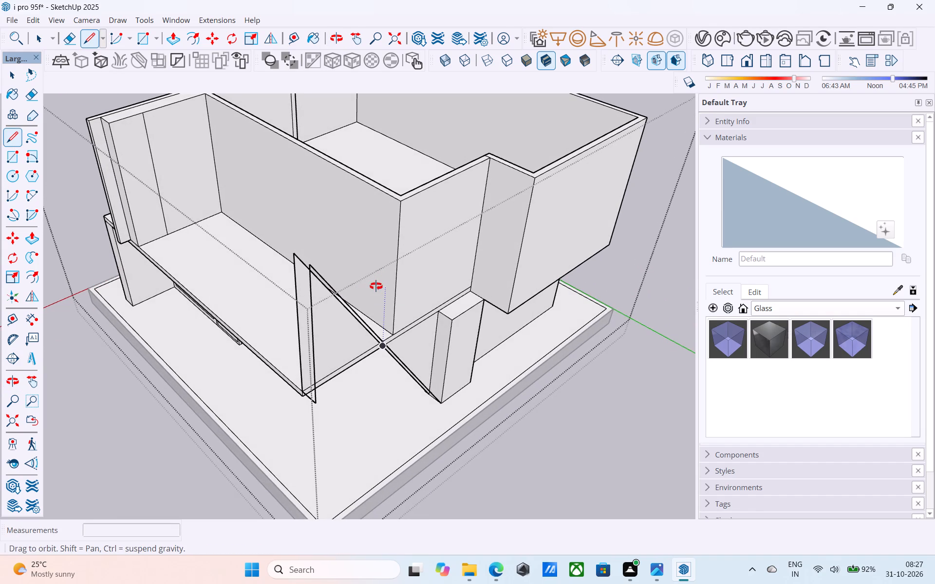
middle_drag(376, 286, 449, 301)
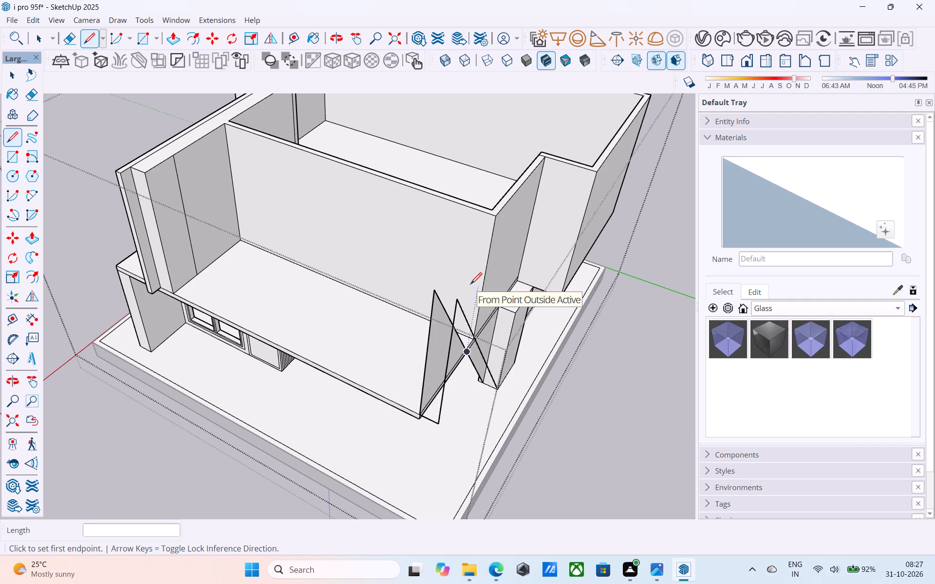
Draw a horizontal line along the green axis from the inner vertical line's top to the thick side wall's inner top corner.
key(space)
scroll(470, 285, down, 3)
shift+middle_drag(459, 287, 481, 295)
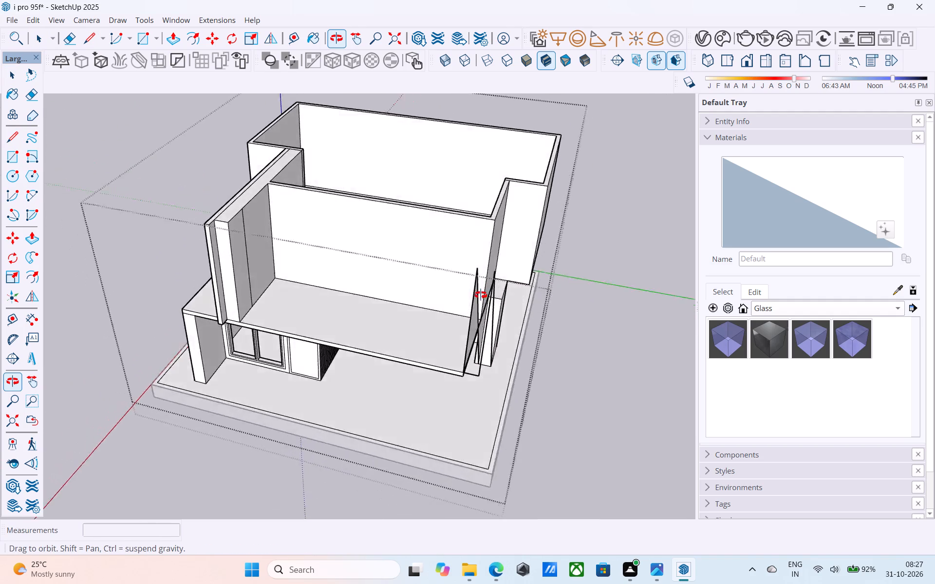
shift+middle_drag(481, 295, 596, 301)
middle_drag(593, 257, 590, 311)
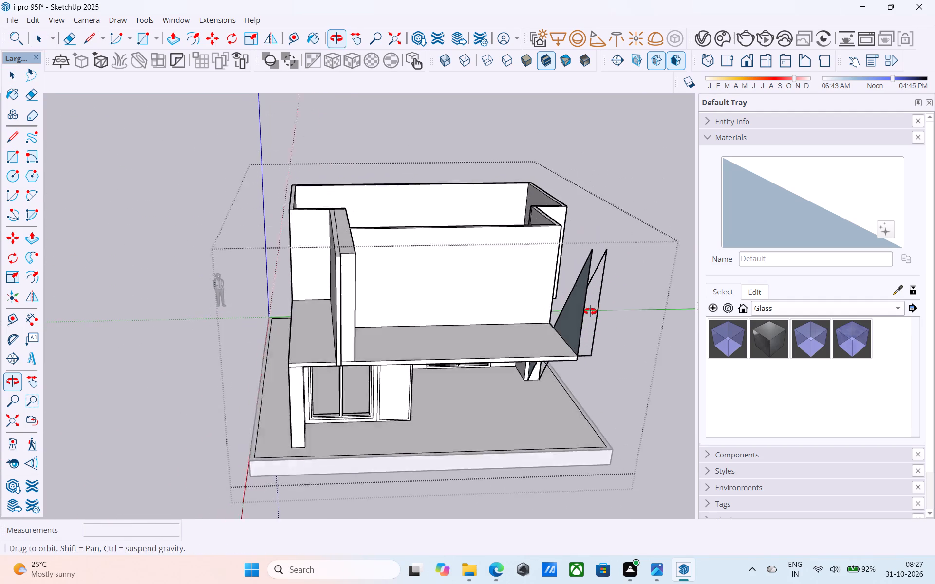
middle_drag(590, 311, 591, 313)
key(l)
scroll(601, 284, up, 3)
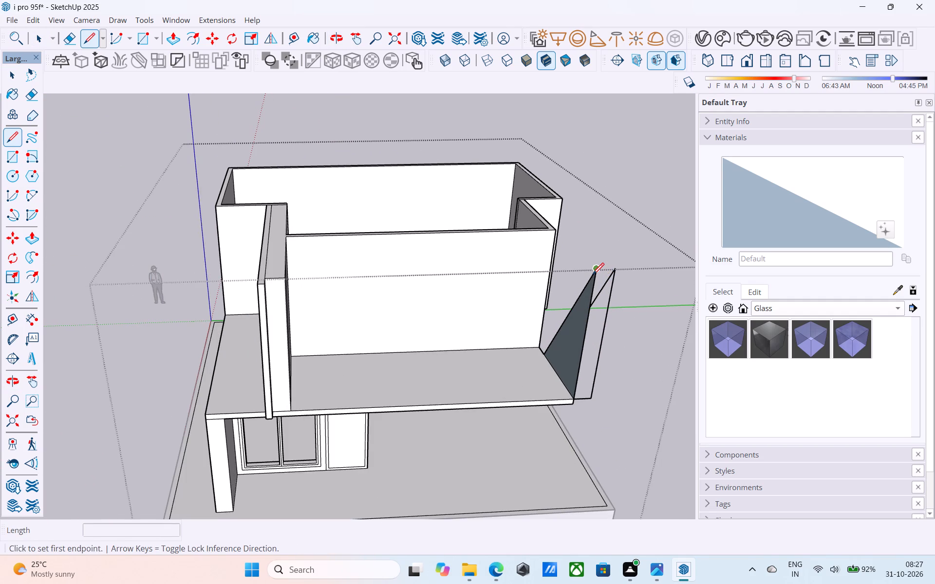
click(593, 275)
scroll(290, 276, up, 8)
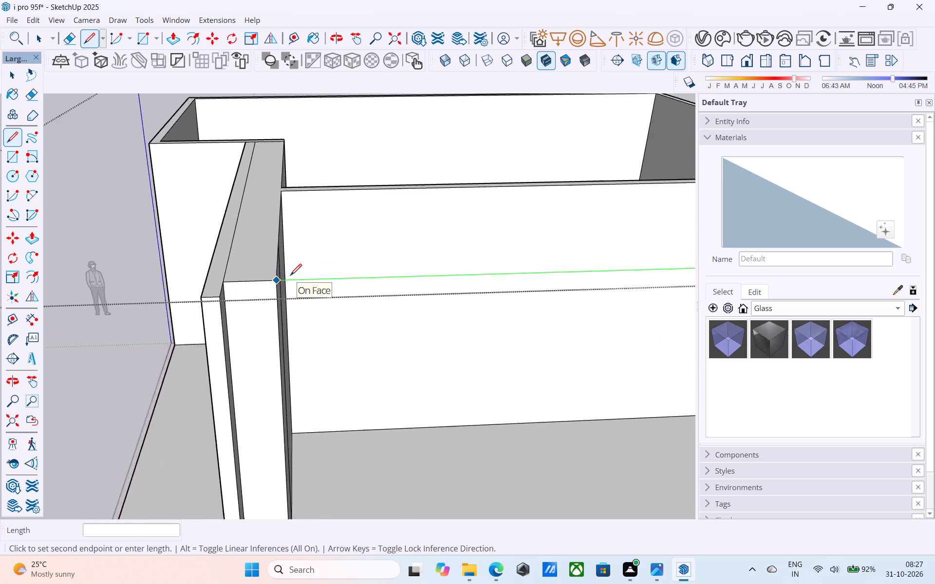
click(274, 277)
Delete the face filling the large opening between the thick side wall and the inner vertical line, keeping its edges.
scroll(275, 278, down, 4)
middle_drag(281, 292, 142, 304)
scroll(157, 309, down, 1)
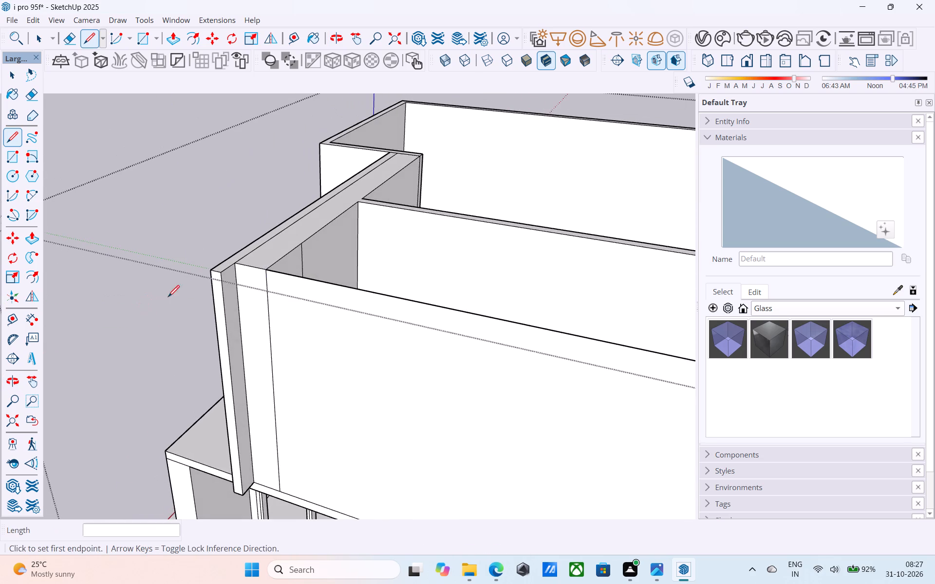
scroll(187, 297, down, 7)
middle_drag(210, 305, 154, 299)
scroll(199, 301, up, 3)
key(space)
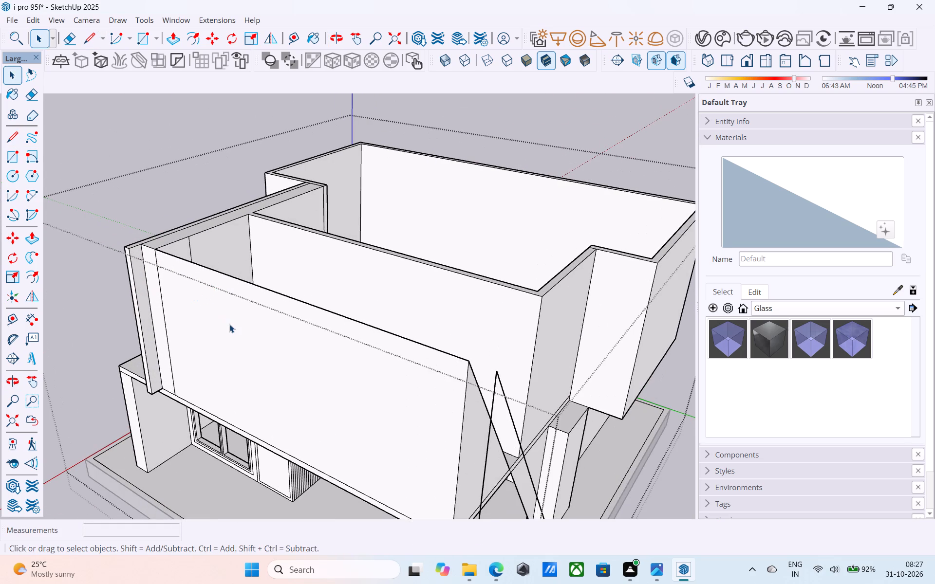
click(229, 324)
key(Delete)
Examine the open frame outline, the sloping lines and the lower roof from above and at eye level.
scroll(230, 313, down, 5)
middle_drag(234, 302, 161, 326)
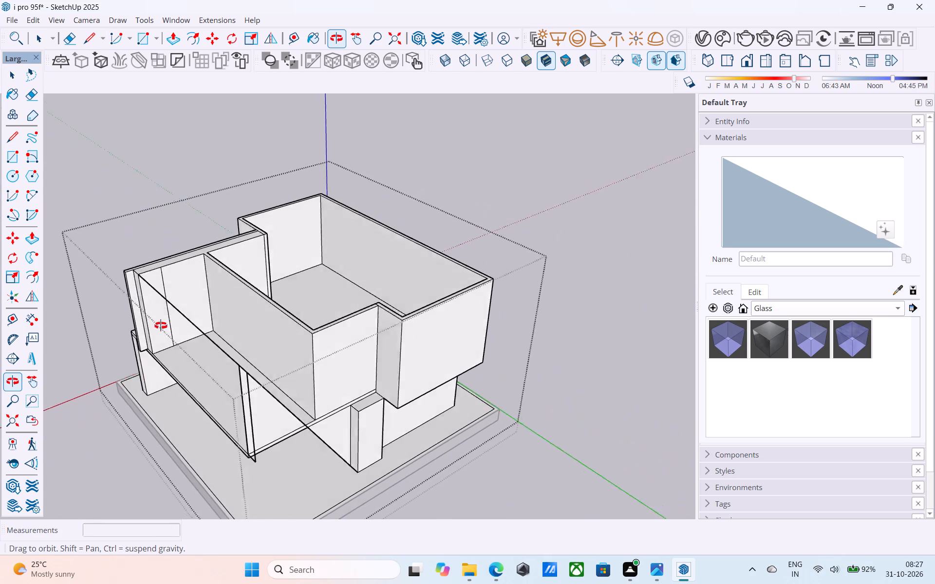
middle_drag(161, 326, 150, 331)
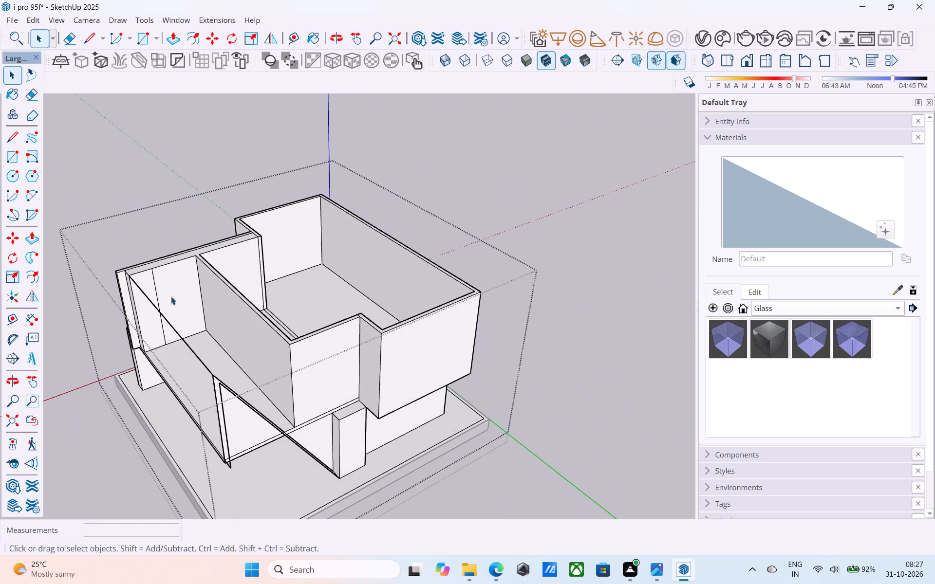
middle_drag(171, 296, 163, 290)
scroll(159, 273, up, 3)
middle_drag(149, 267, 133, 257)
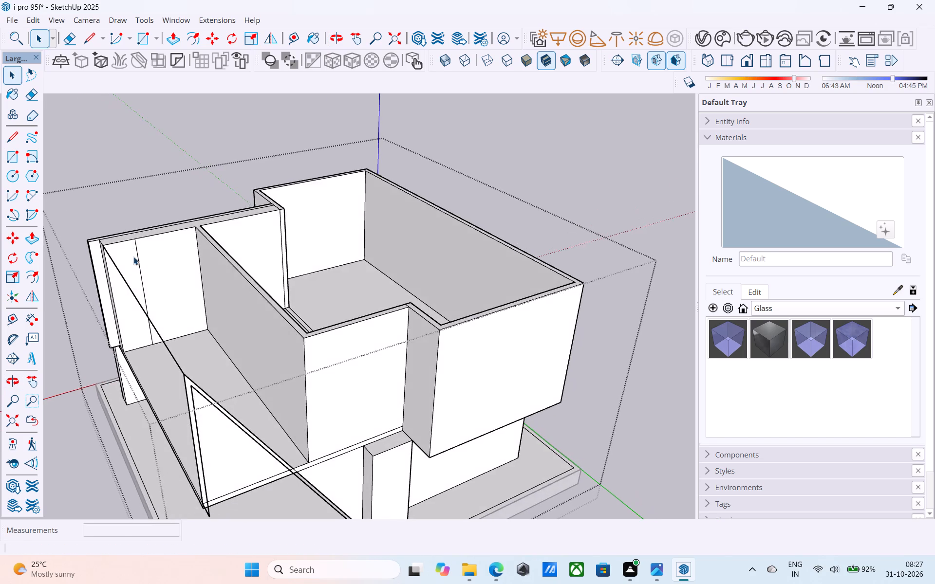
scroll(134, 256, down, 5)
middle_drag(149, 300, 159, 343)
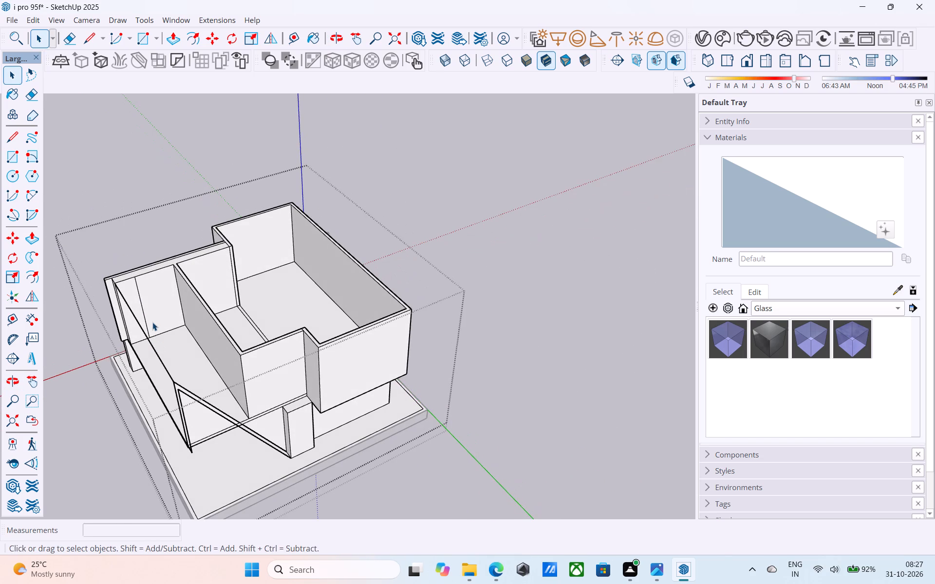
middle_drag(165, 339, 180, 269)
scroll(183, 296, up, 10)
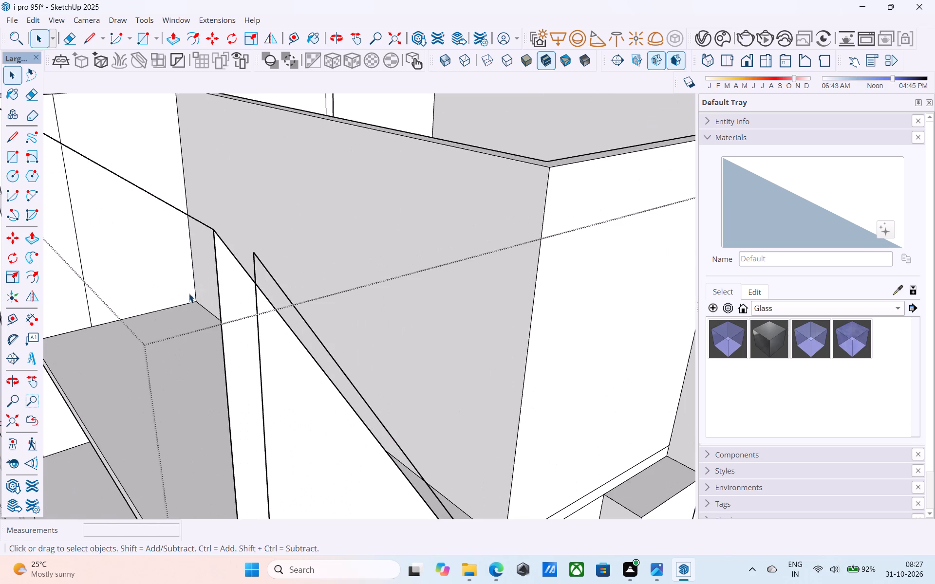
scroll(249, 254, down, 5)
middle_drag(208, 348, 210, 275)
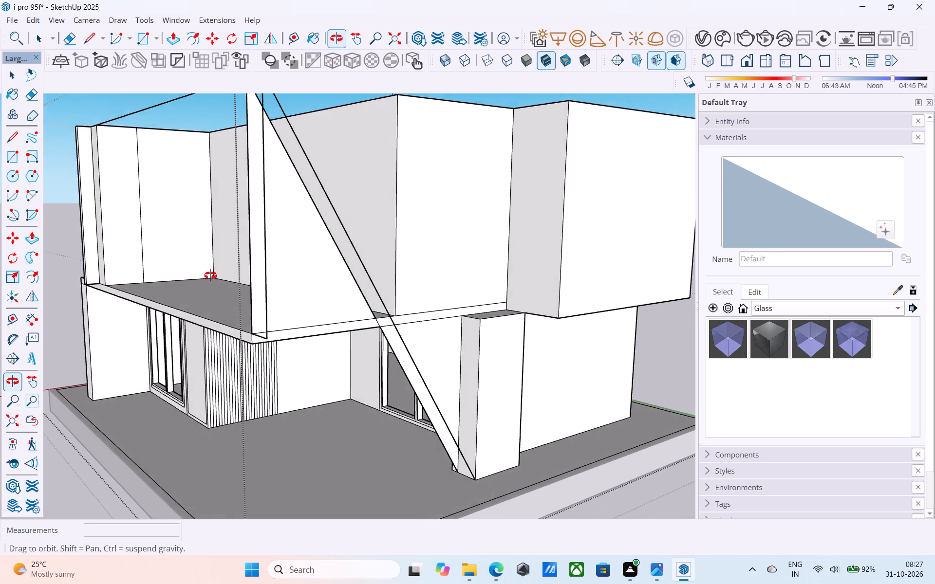
middle_drag(210, 275, 199, 357)
scroll(204, 349, down, 6)
Draw a 1.5' line straight up from the top of the outer vertical line.
middle_drag(201, 349, 251, 340)
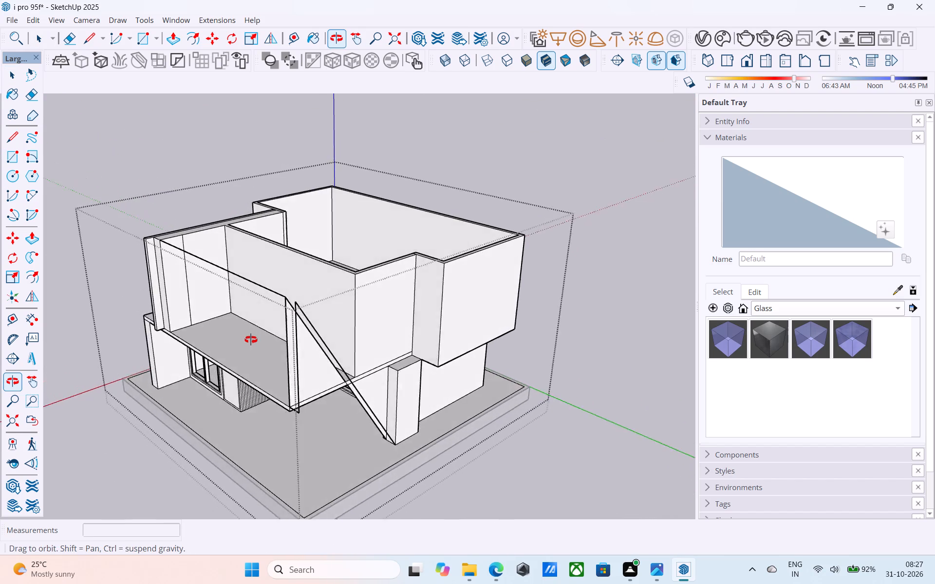
middle_drag(251, 340, 268, 343)
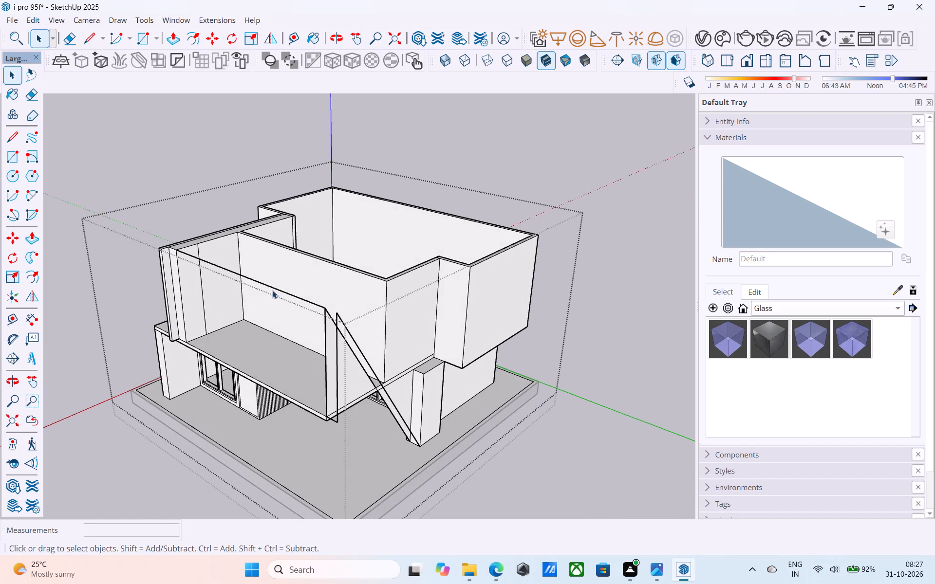
scroll(274, 286, up, 5)
scroll(410, 347, up, 3)
key(l)
click(410, 341)
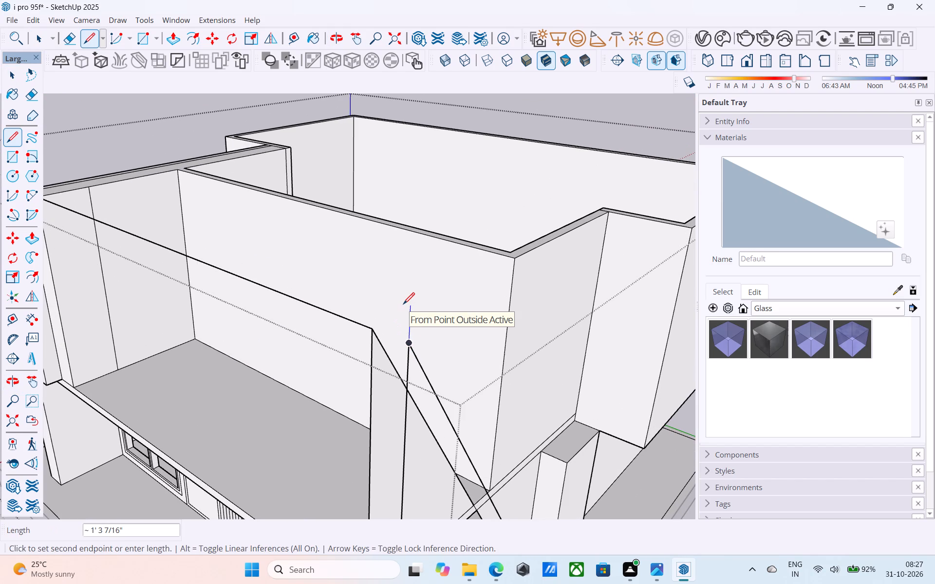
text(1.5')
key(Return)
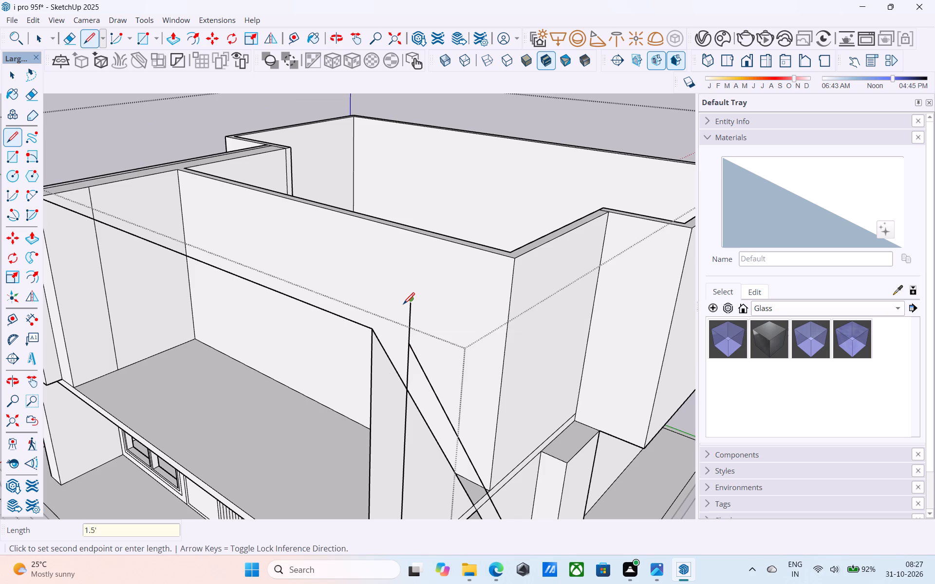
Erase the outer sloping line running from the original top of the outer vertical line down to the pillar's base.
key(space)
text(e)
drag(429, 373, 423, 375)
scroll(470, 350, down, 7)
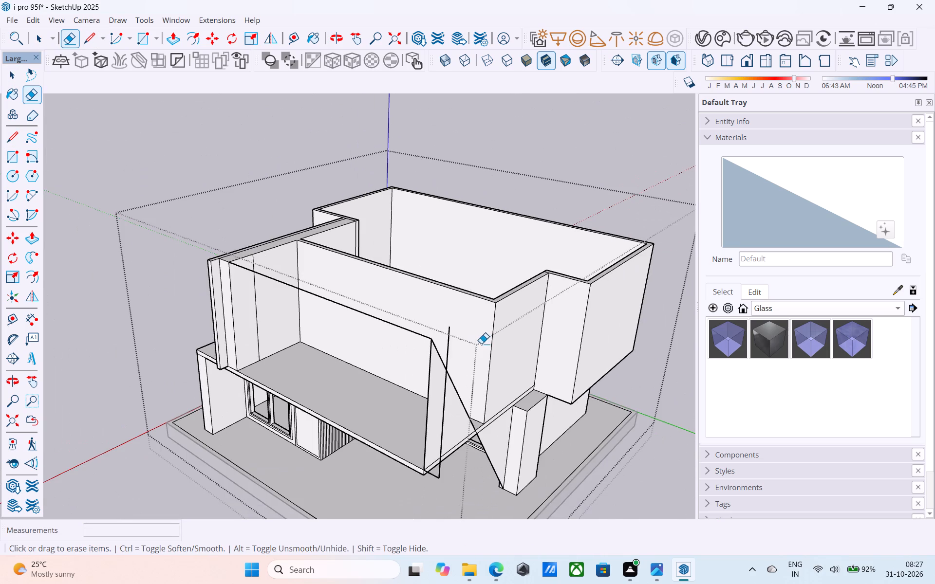
key(space)
Draw a 1' 6" line across the thick side wall's top face where the room's long wall meets it.
middle_drag(399, 325, 603, 317)
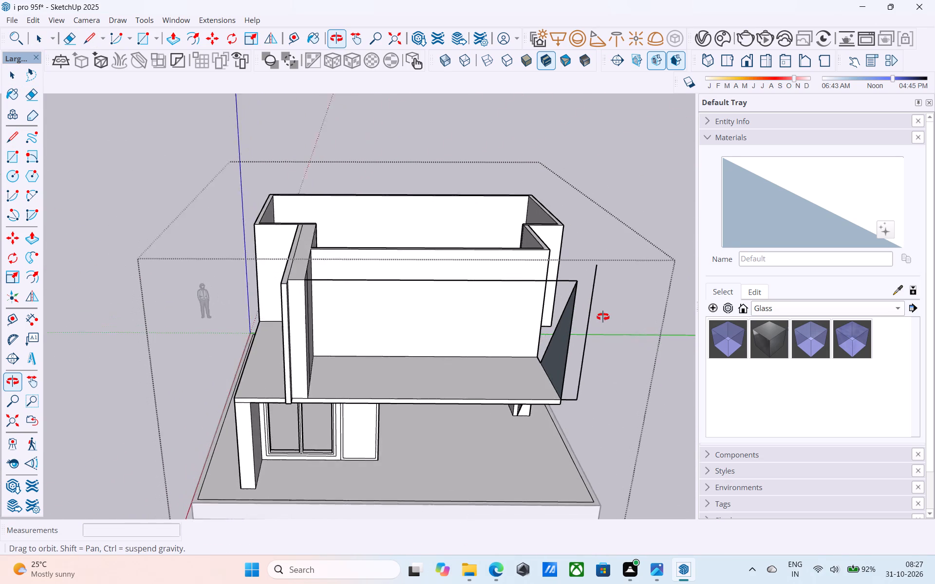
middle_drag(603, 317, 307, 294)
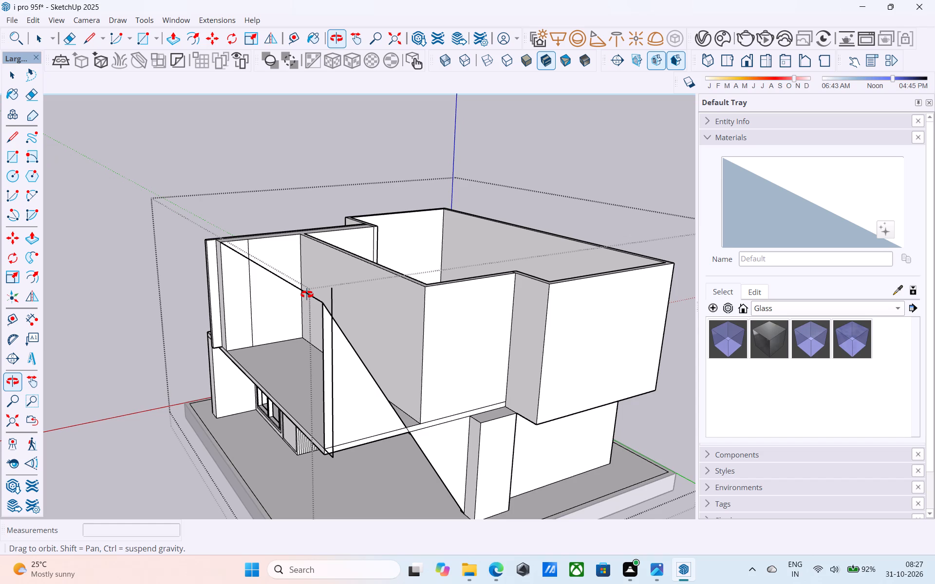
middle_drag(307, 294, 310, 345)
middle_drag(209, 262, 269, 292)
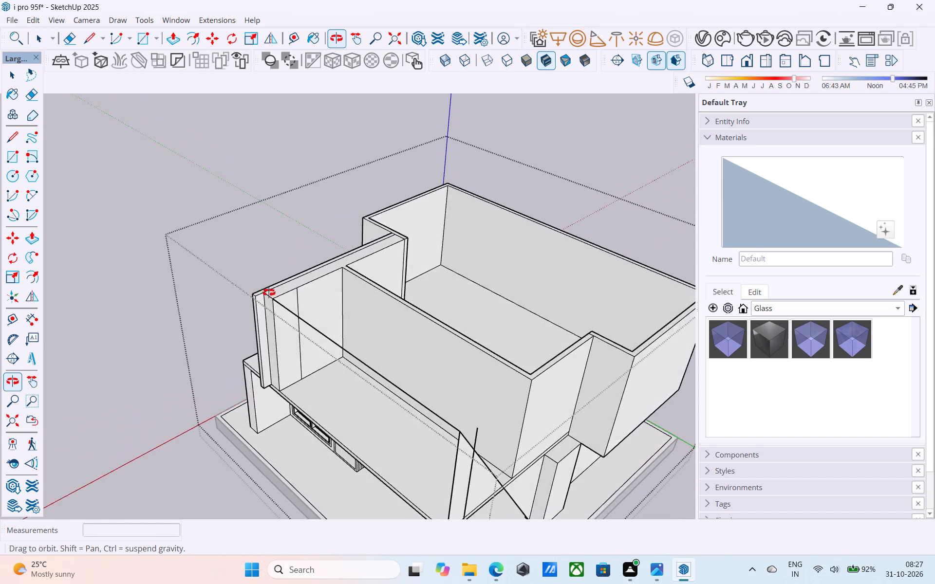
middle_drag(269, 292, 294, 316)
scroll(299, 302, up, 6)
scroll(305, 341, up, 4)
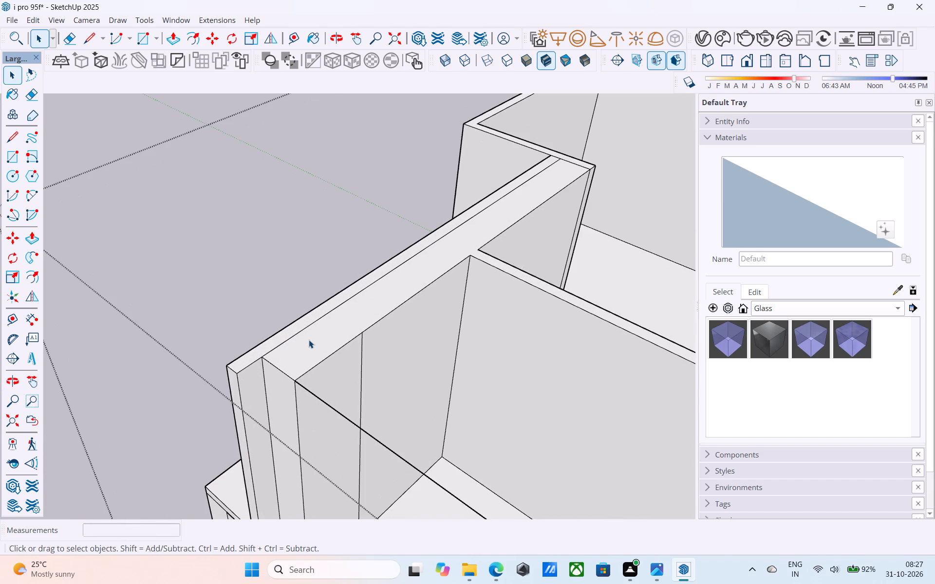
click(309, 340)
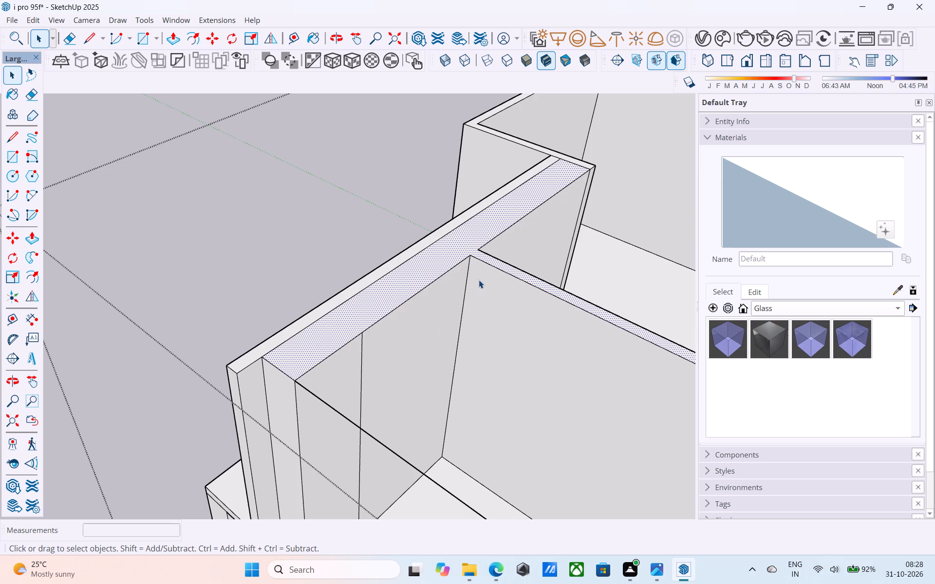
key(l)
click(471, 256)
click(440, 237)
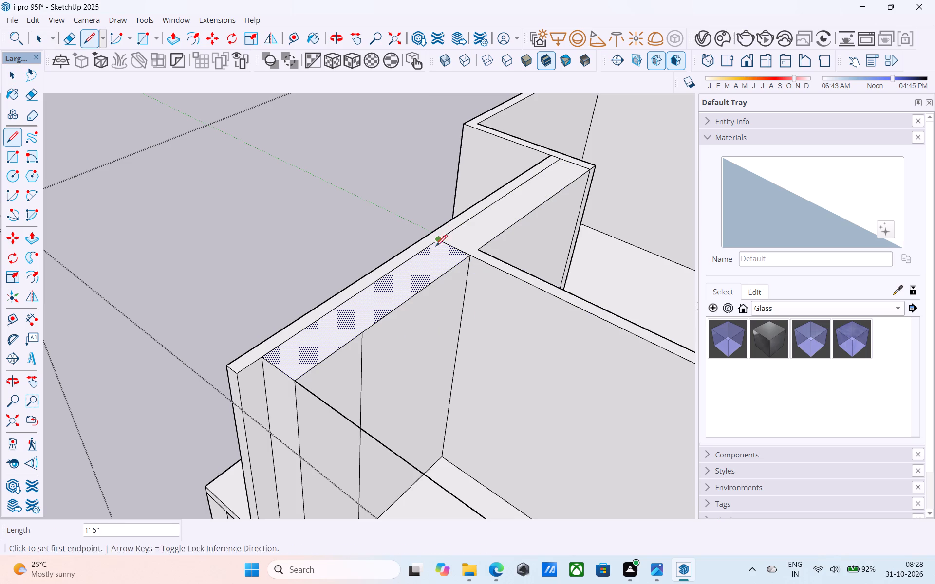
Push/Pull the split-off front portion of the thick side wall's top face up 1.5'.
key(space)
click(339, 340)
key(p)
click(339, 340)
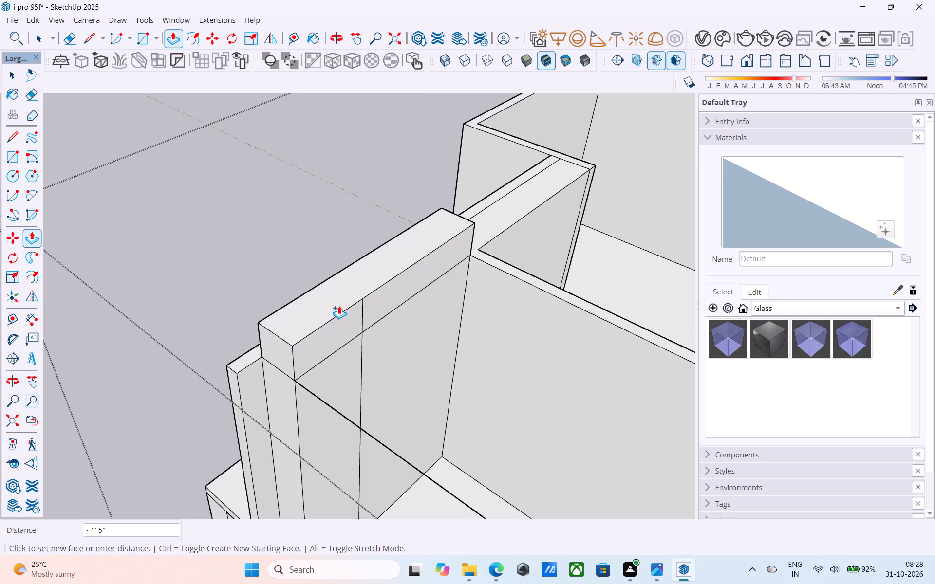
text(1.5')
key(Return)
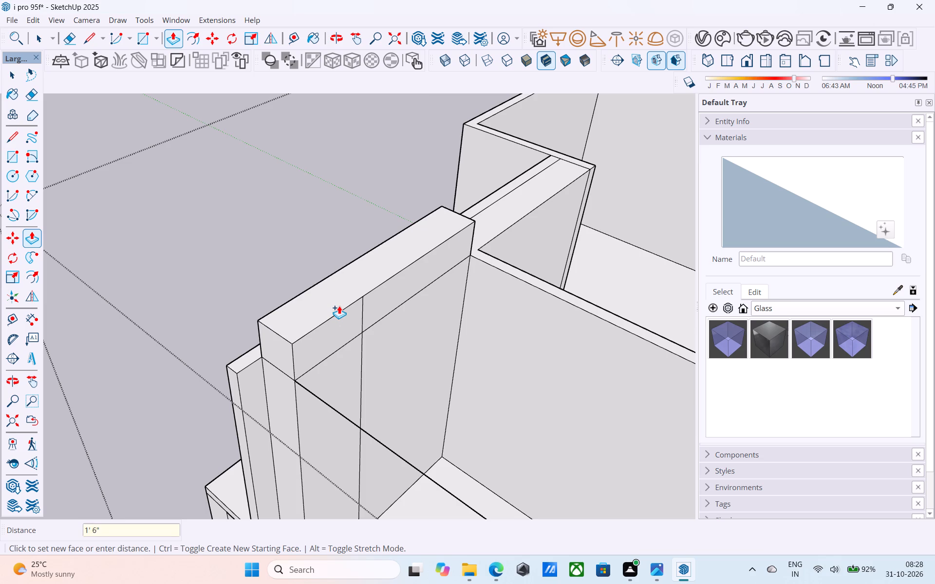
key(space)
Draw a 25' 6" line from the raised wall portion's outer top corner to the top of the extended outer vertical line.
scroll(339, 306, down, 5)
middle_drag(276, 313, 197, 268)
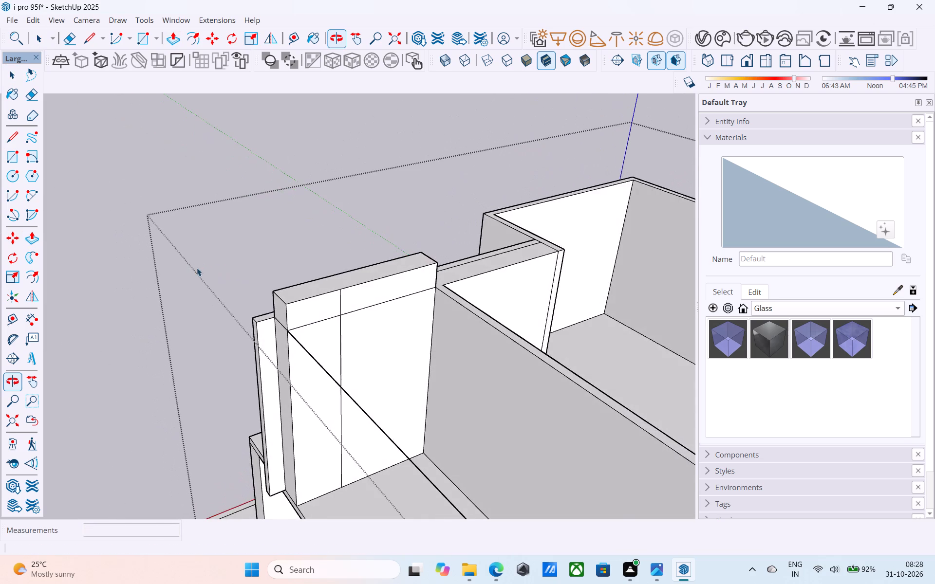
scroll(196, 267, down, 5)
middle_drag(285, 266, 275, 261)
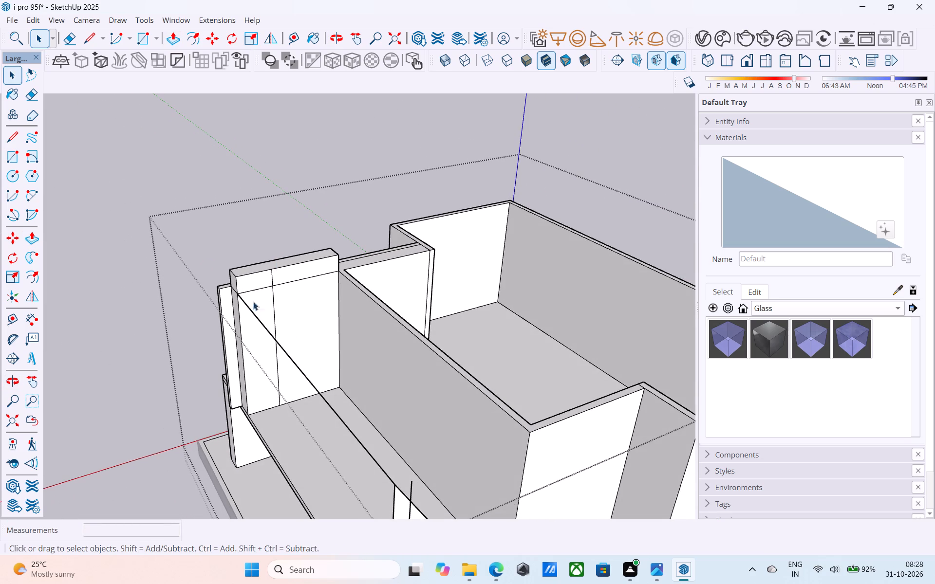
scroll(238, 285, down, 4)
middle_drag(238, 285, 234, 278)
key(l)
scroll(234, 277, up, 1)
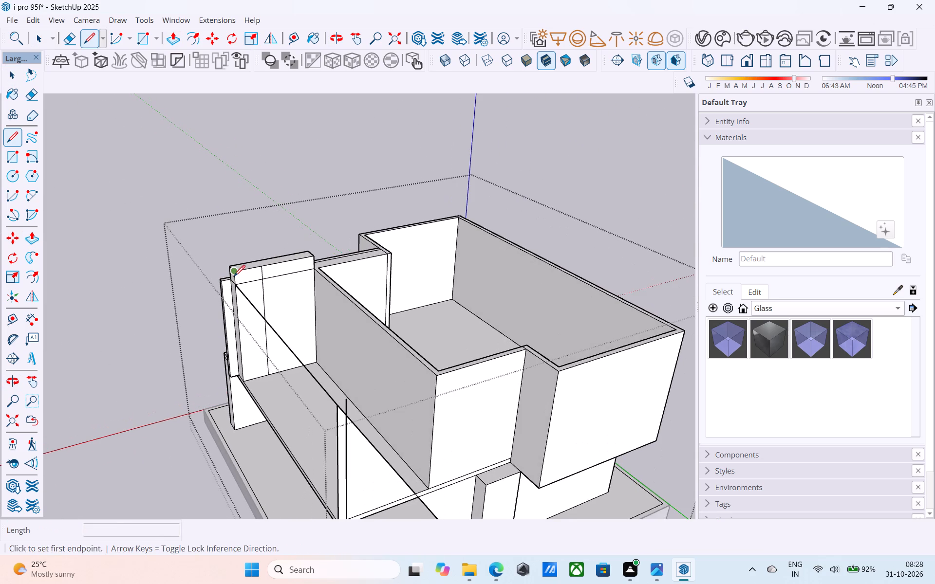
click(232, 273)
click(346, 401)
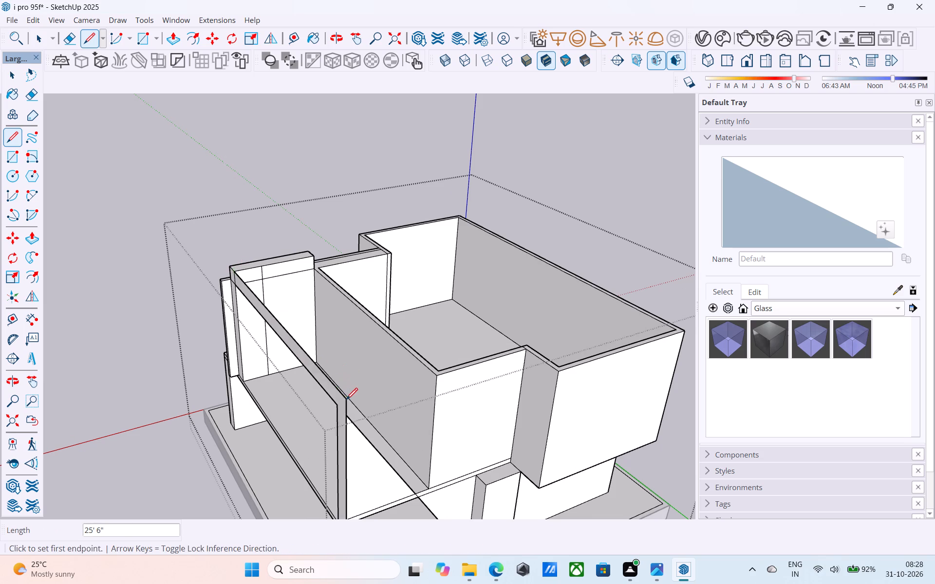
middle_drag(337, 384, 475, 328)
scroll(225, 328, down, 5)
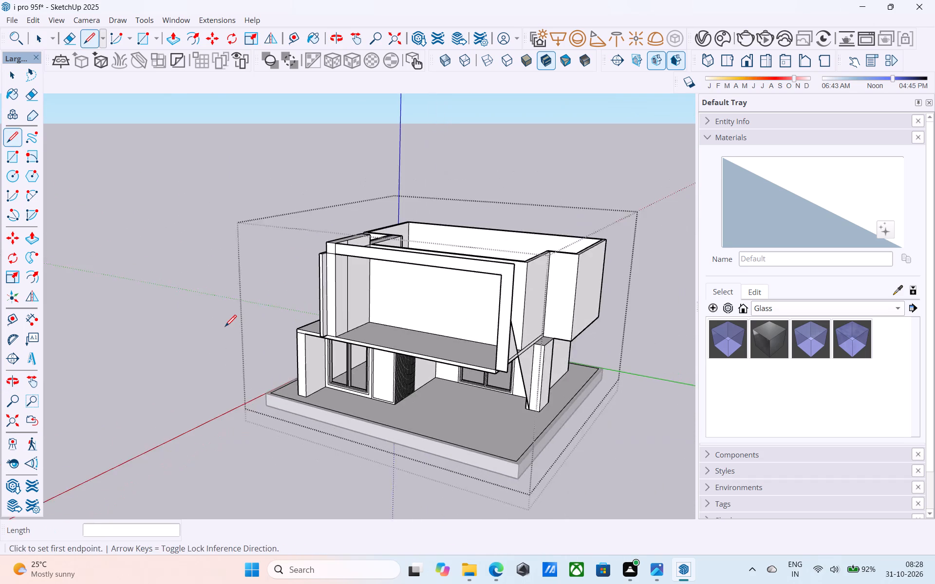
Examine the upper terrace frame, the sloping brace and the pillar from the front, the side and above.
middle_drag(228, 328, 70, 336)
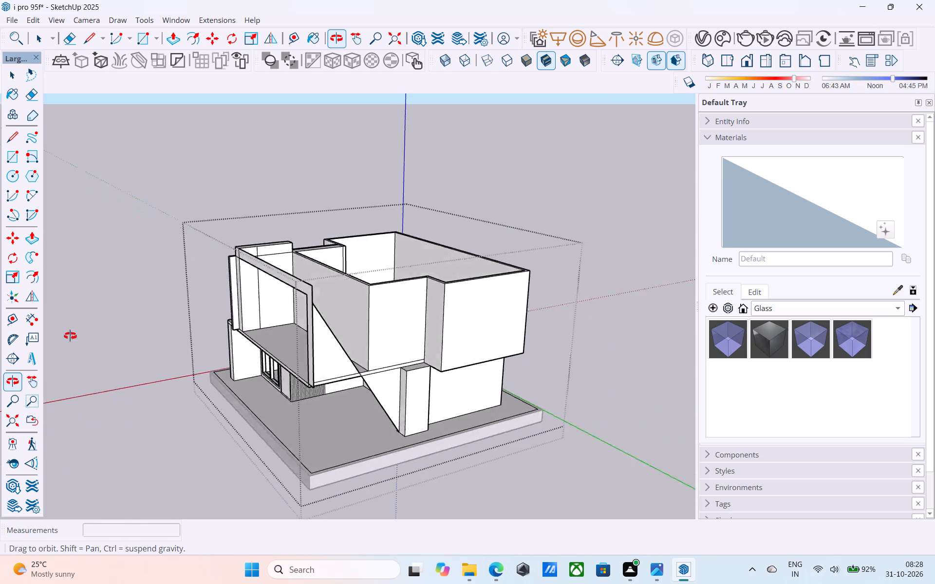
middle_drag(70, 336, 152, 339)
scroll(330, 328, up, 6)
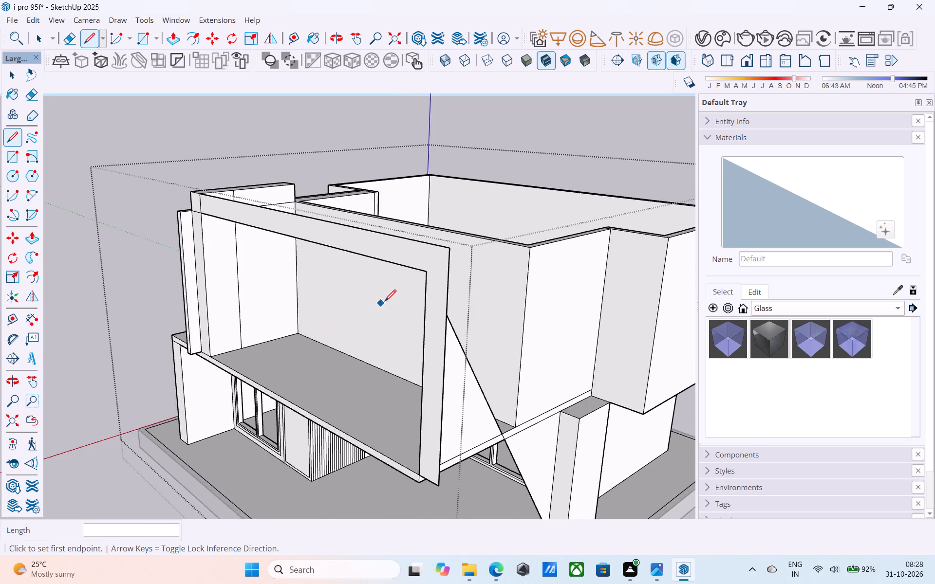
middle_drag(385, 302, 269, 307)
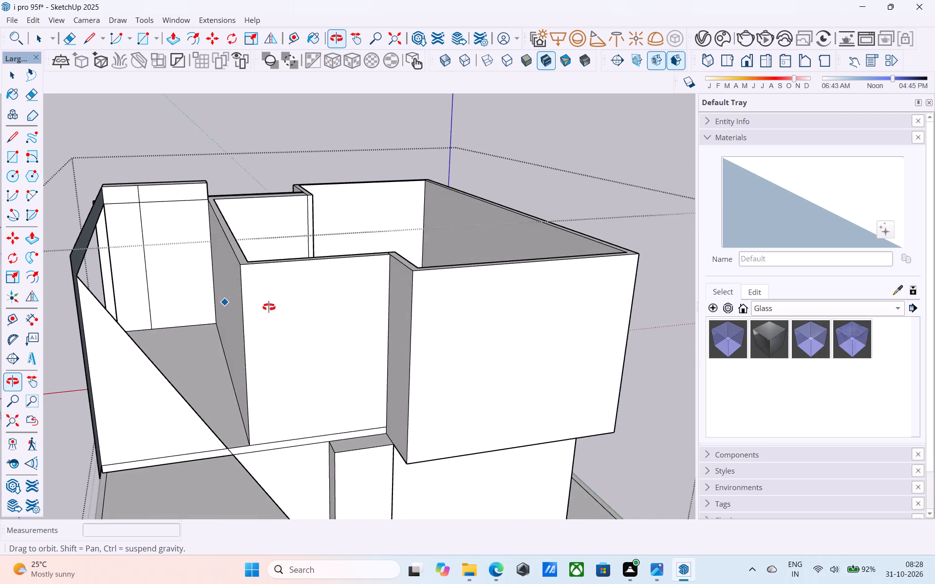
middle_drag(269, 307, 355, 310)
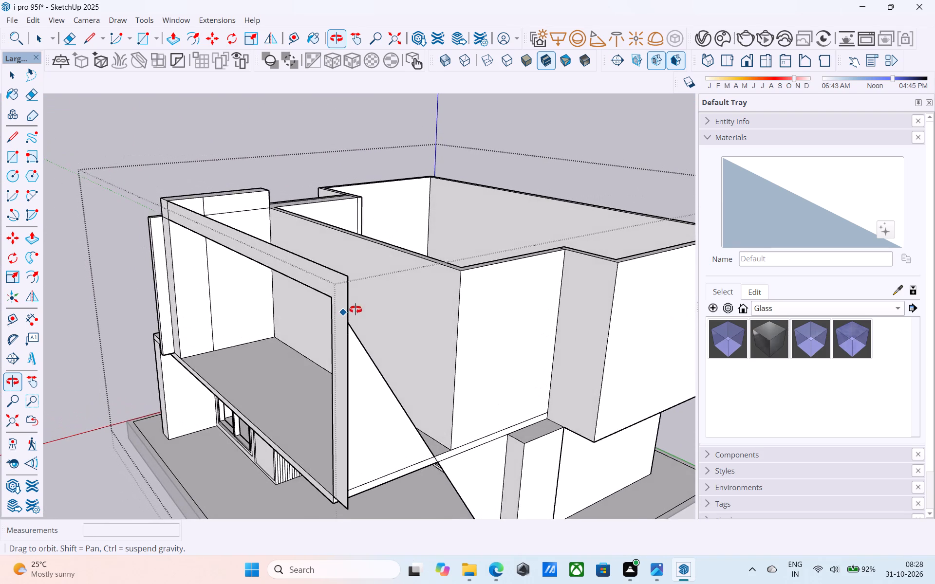
middle_drag(355, 310, 442, 339)
middle_drag(439, 341, 431, 317)
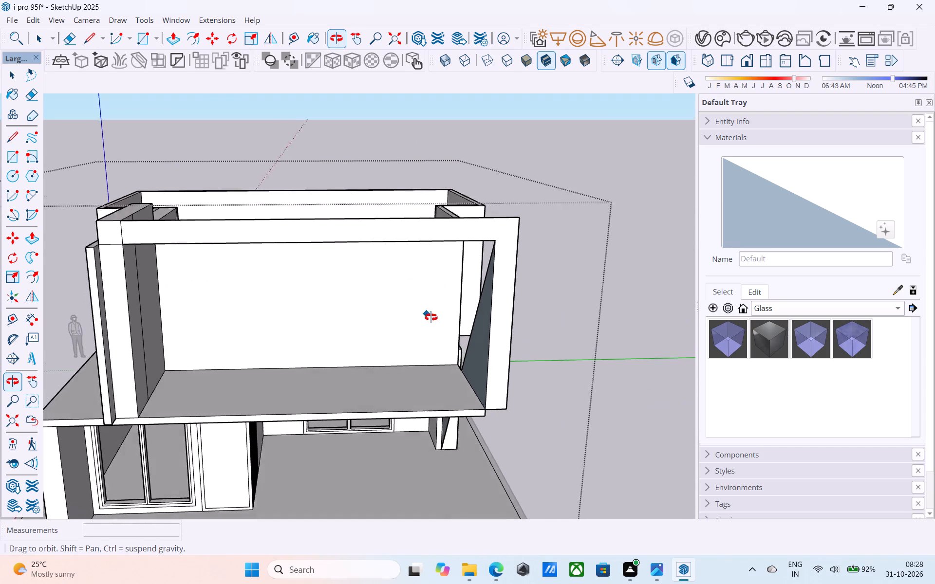
middle_drag(431, 317, 433, 311)
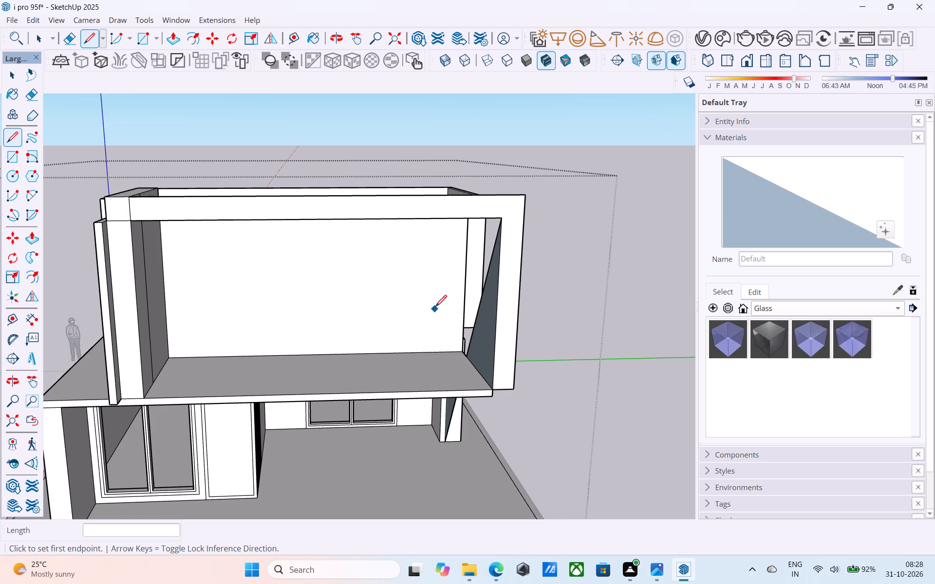
middle_drag(435, 305, 388, 310)
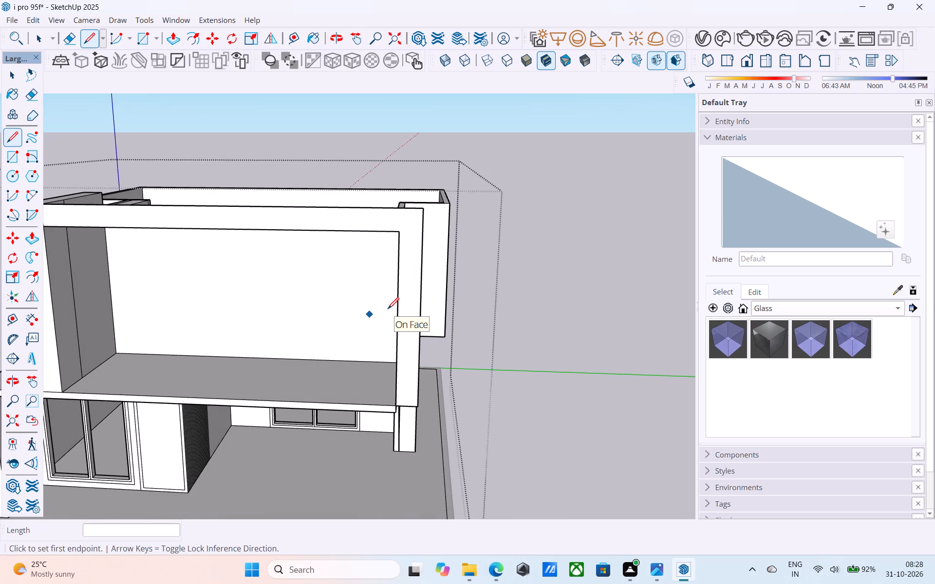
middle_drag(388, 310, 398, 318)
middle_drag(395, 317, 329, 316)
middle_drag(292, 326, 258, 336)
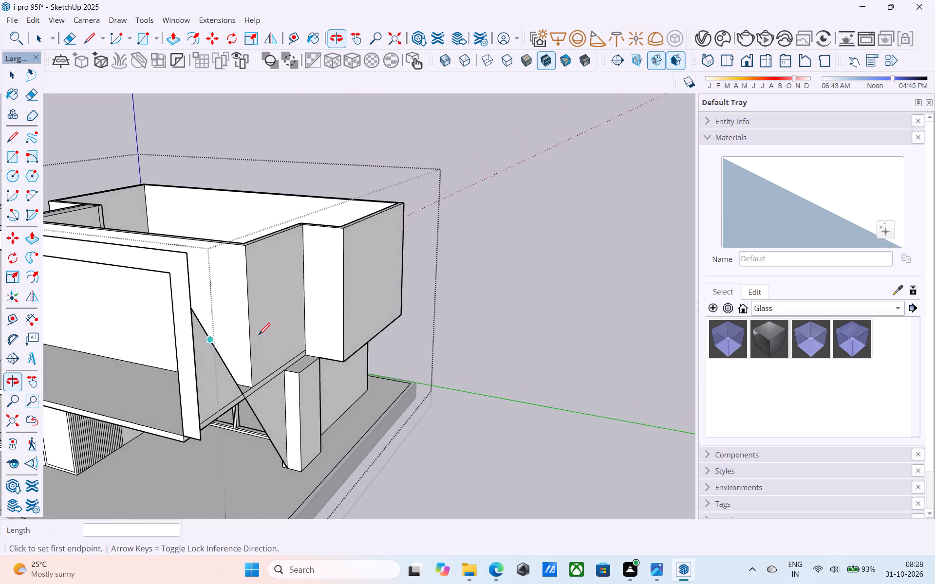
scroll(380, 336, down, 7)
middle_drag(380, 335, 347, 358)
middle_drag(206, 373, 64, 426)
scroll(200, 332, up, 6)
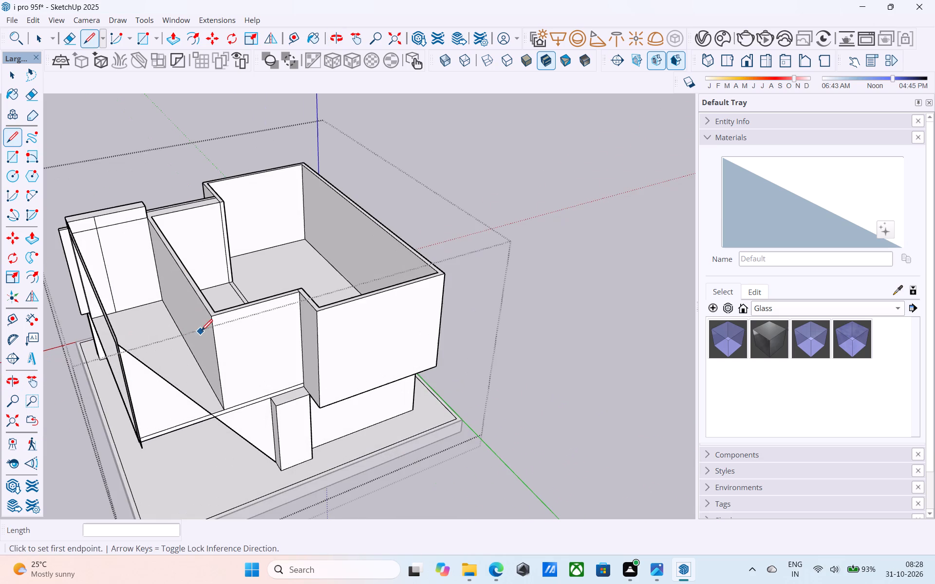
shift+middle_drag(191, 350, 301, 332)
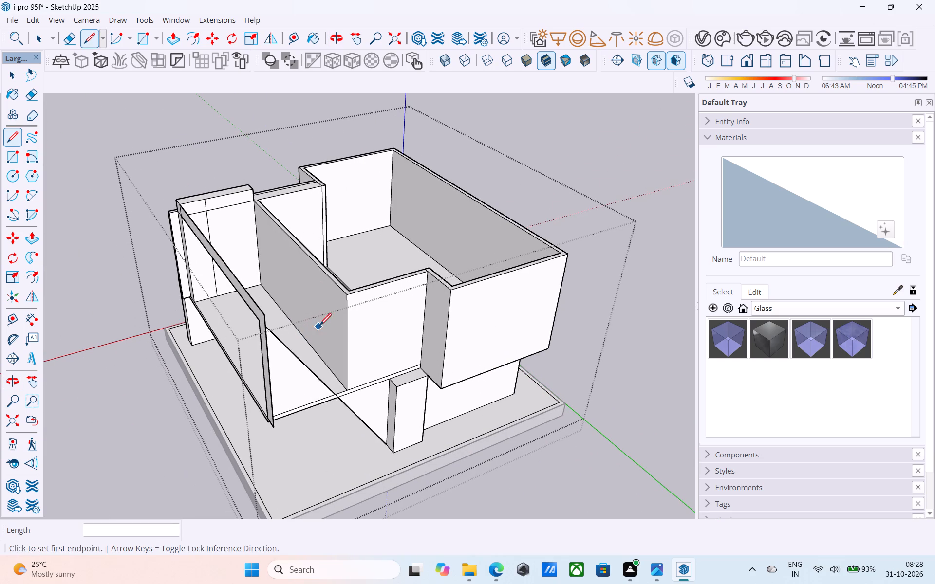
scroll(329, 278, down, 1)
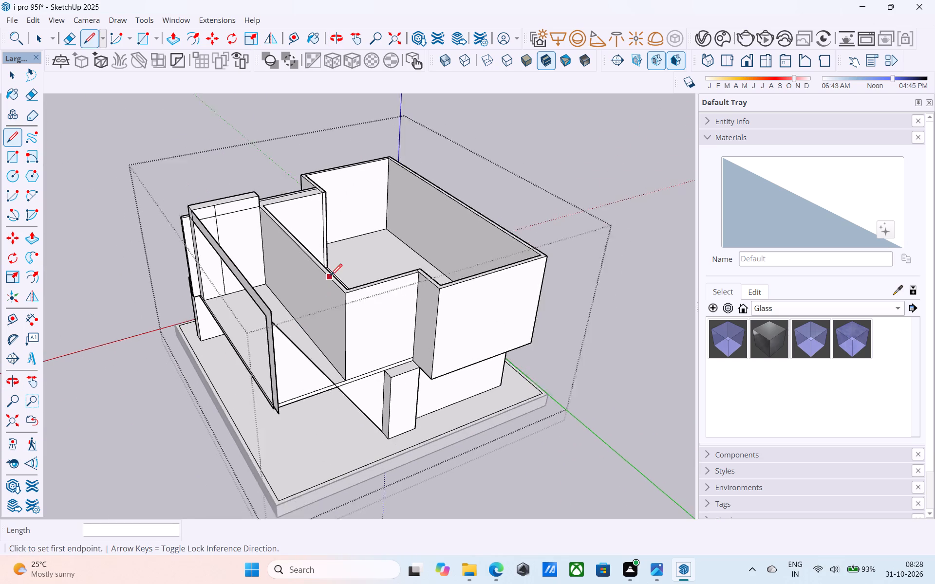
scroll(331, 276, down, 3)
Push/Pull the terrace frame's back face 3' toward the building, to the vertical line on the thick side wall.
middle_drag(337, 273, 279, 192)
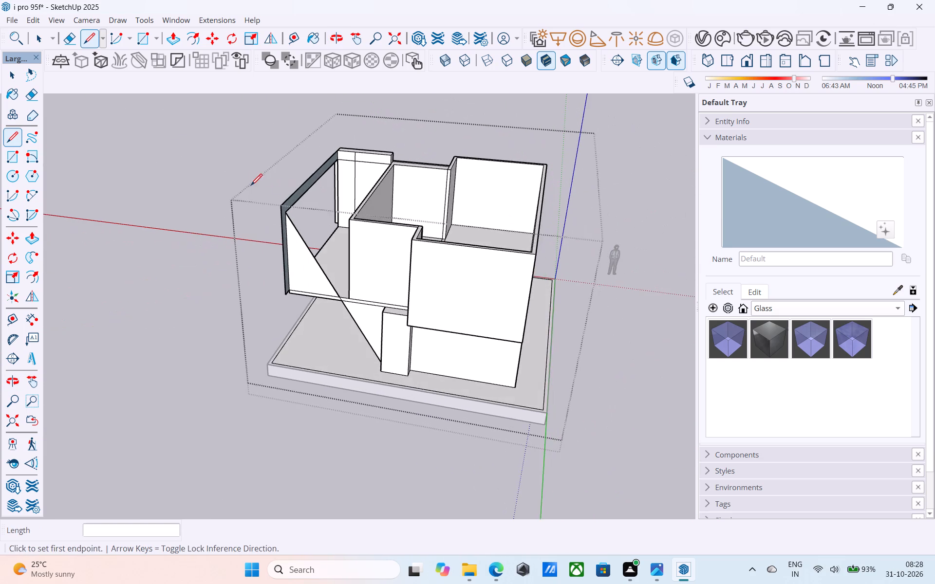
scroll(323, 179, up, 8)
key(space)
click(337, 149)
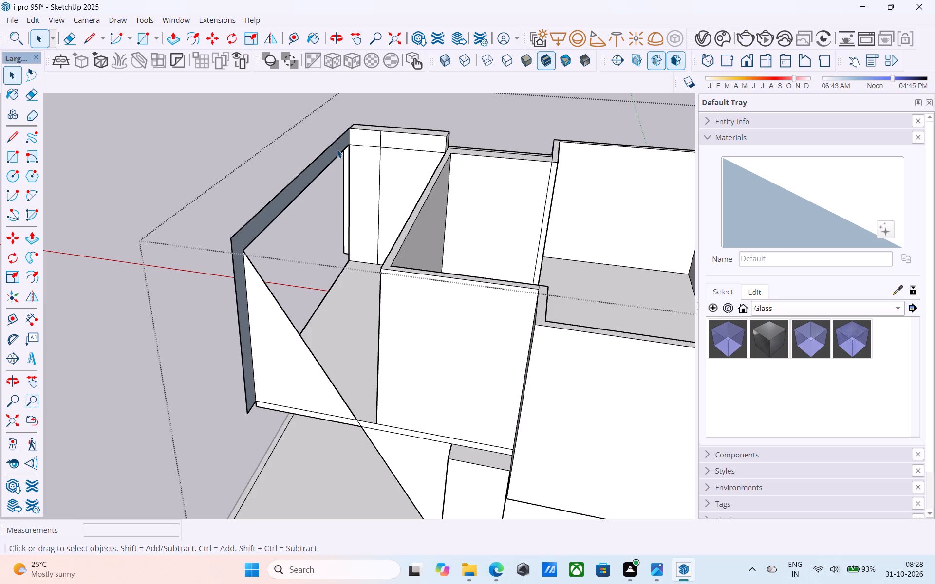
key(p)
click(337, 148)
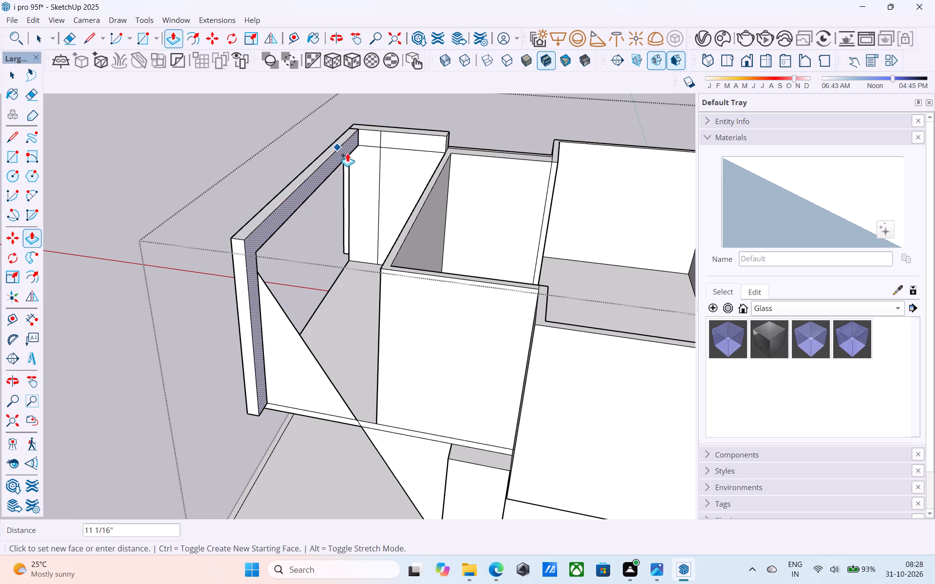
middle_drag(348, 153, 419, 160)
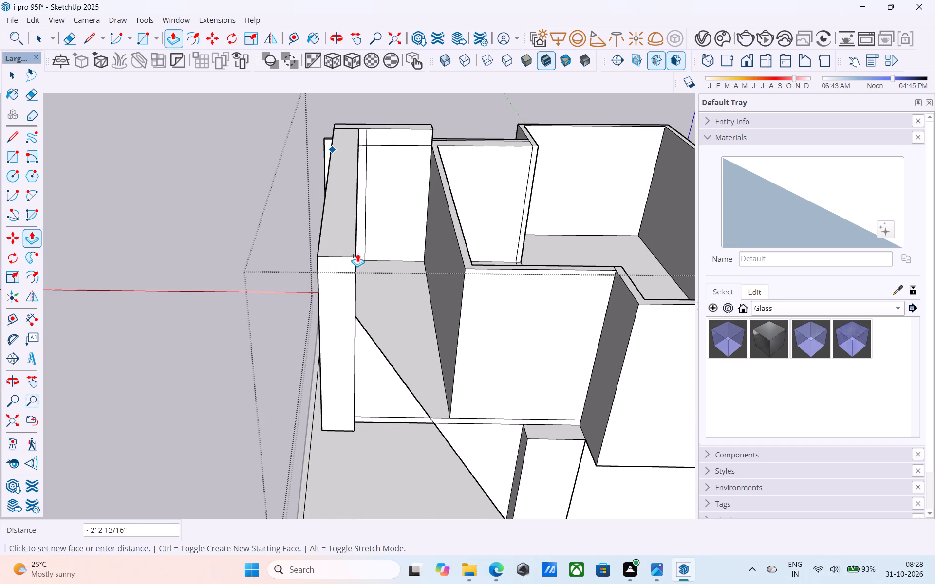
scroll(357, 254, up, 1)
middle_drag(354, 252, 252, 233)
scroll(364, 171, up, 3)
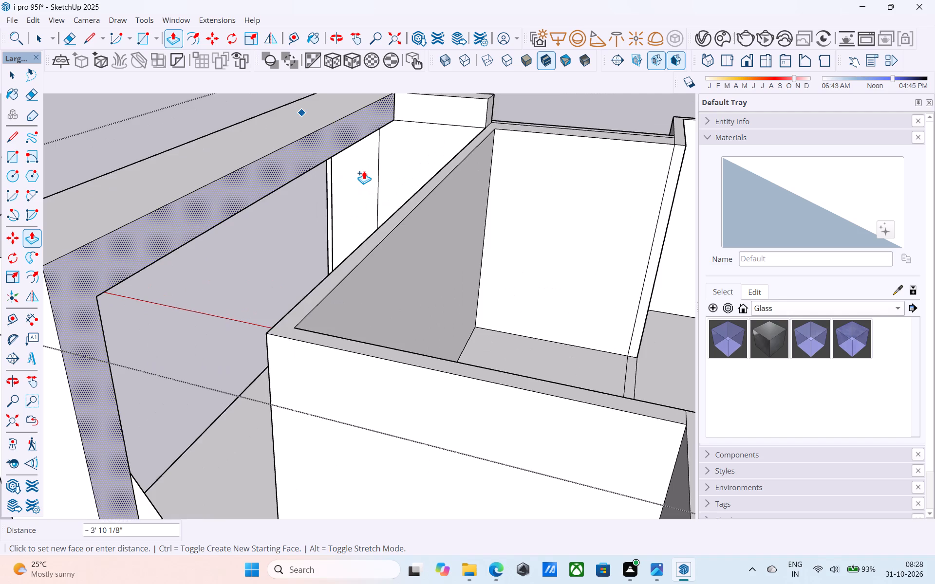
scroll(364, 171, up, 5)
click(383, 174)
Erase the upper and lower portions of the existing sloping line between the terrace frame and the pillar.
scroll(383, 174, down, 6)
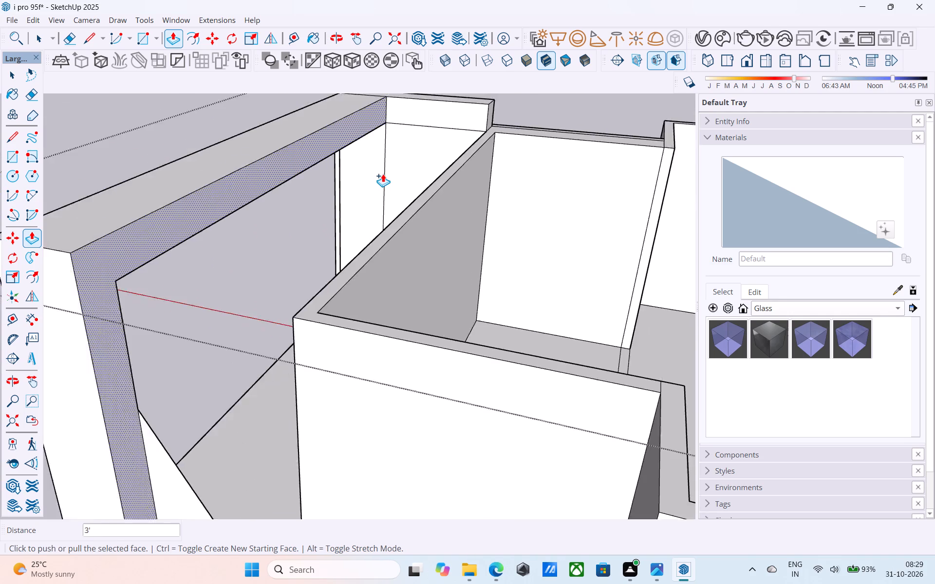
scroll(383, 174, down, 4)
middle_drag(383, 174, 489, 154)
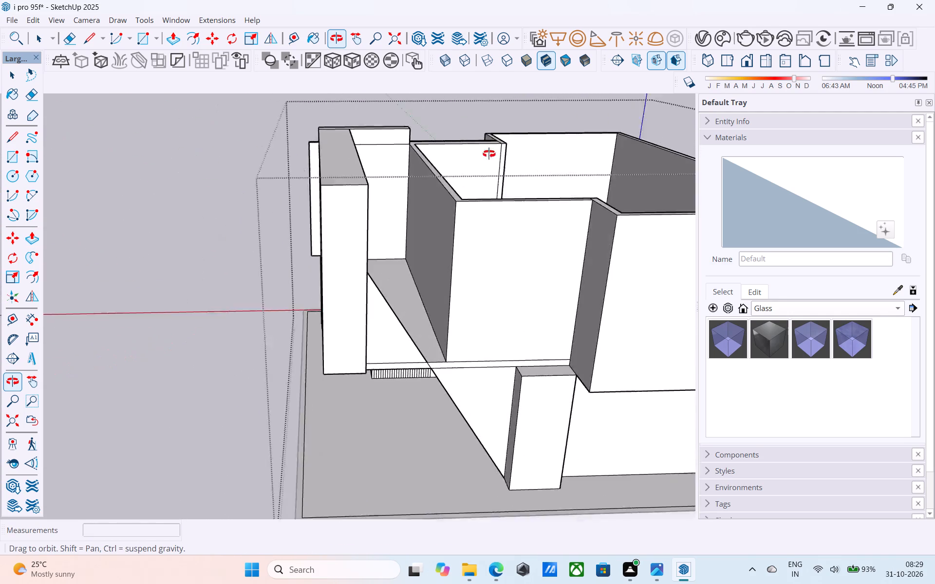
middle_drag(489, 154, 724, 173)
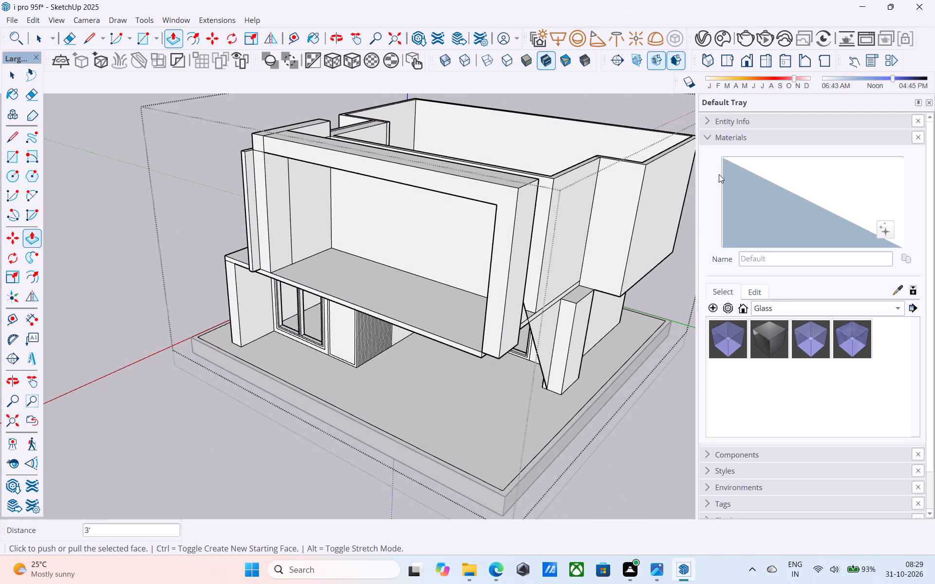
middle_drag(642, 253, 334, 248)
shift+middle_drag(331, 245, 616, 317)
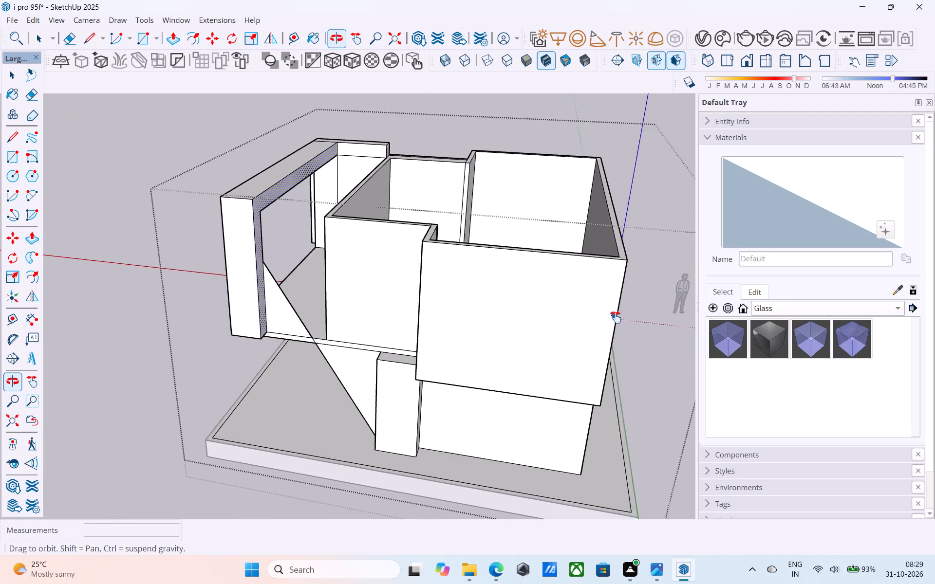
shift+middle_drag(616, 317, 564, 315)
shift+middle_drag(447, 326, 467, 344)
key(e)
scroll(281, 374, up, 2)
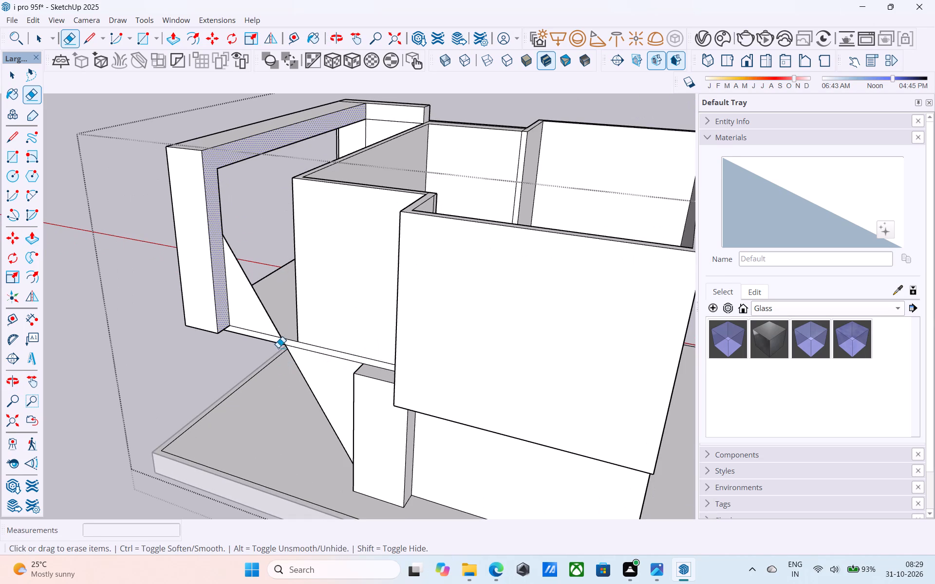
click(271, 321)
click(301, 372)
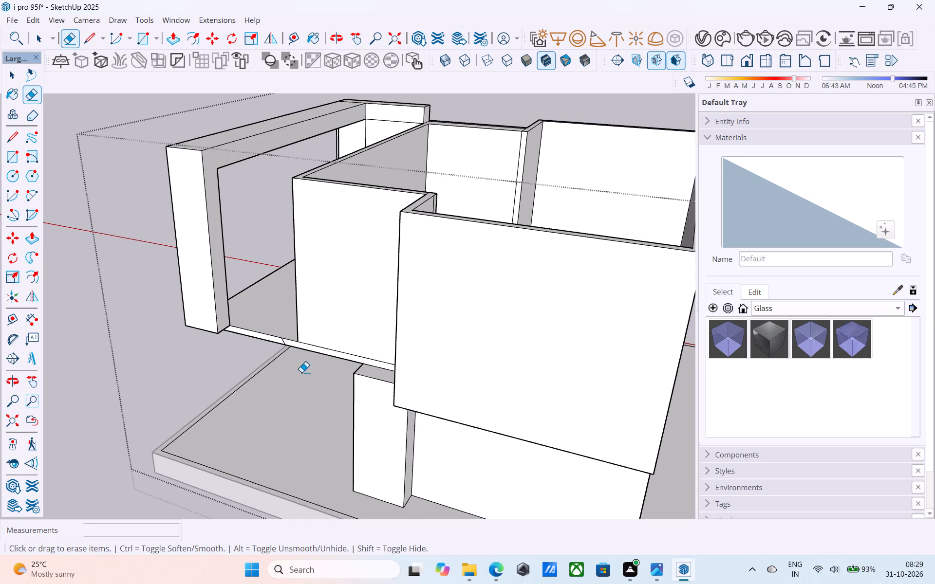
Draw a sloping line from the dividing line at the pillar's base to the inner top corner of the thickened frame's opening.
key(space)
middle_drag(301, 372, 456, 394)
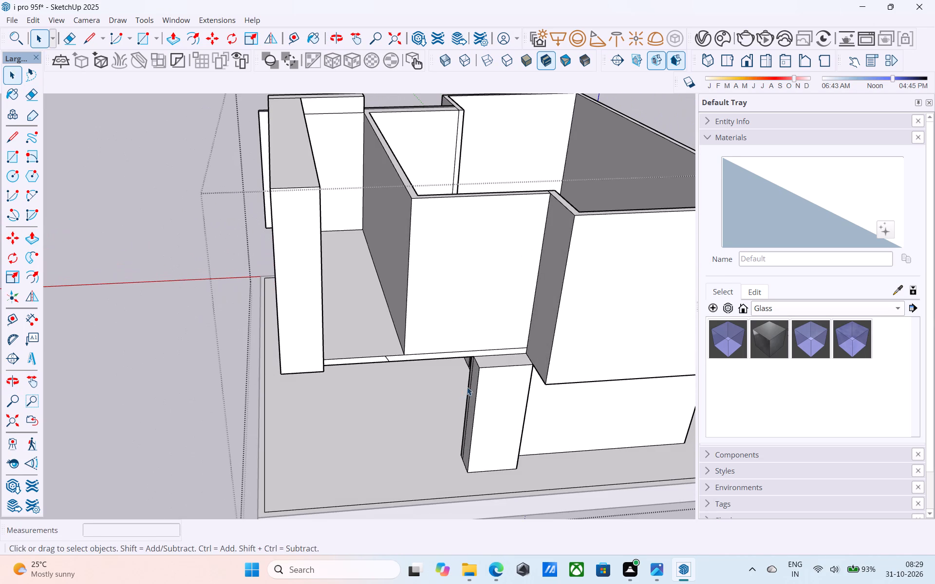
key(l)
scroll(461, 490, up, 1)
middle_drag(461, 490, 543, 474)
scroll(575, 417, up, 7)
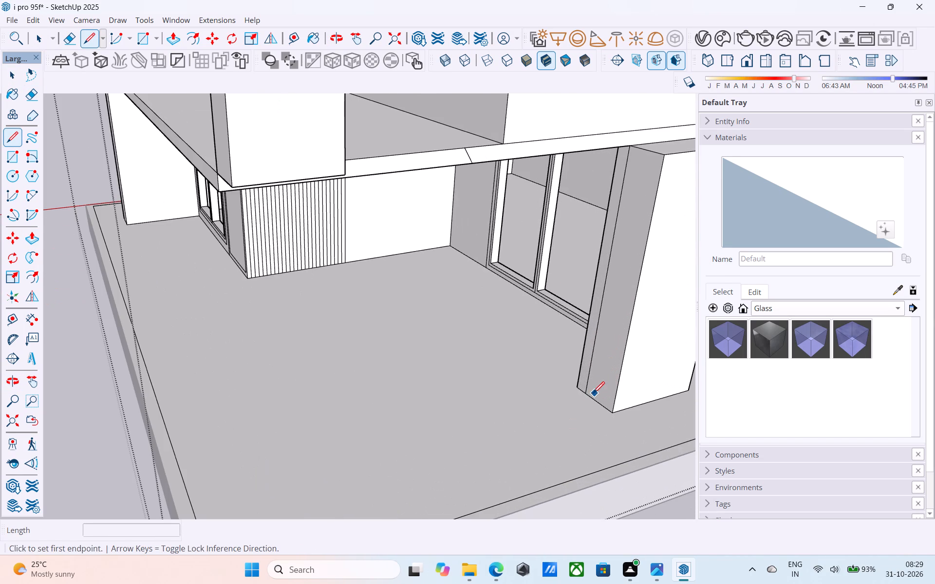
click(587, 393)
scroll(587, 393, down, 5)
middle_drag(589, 401, 486, 475)
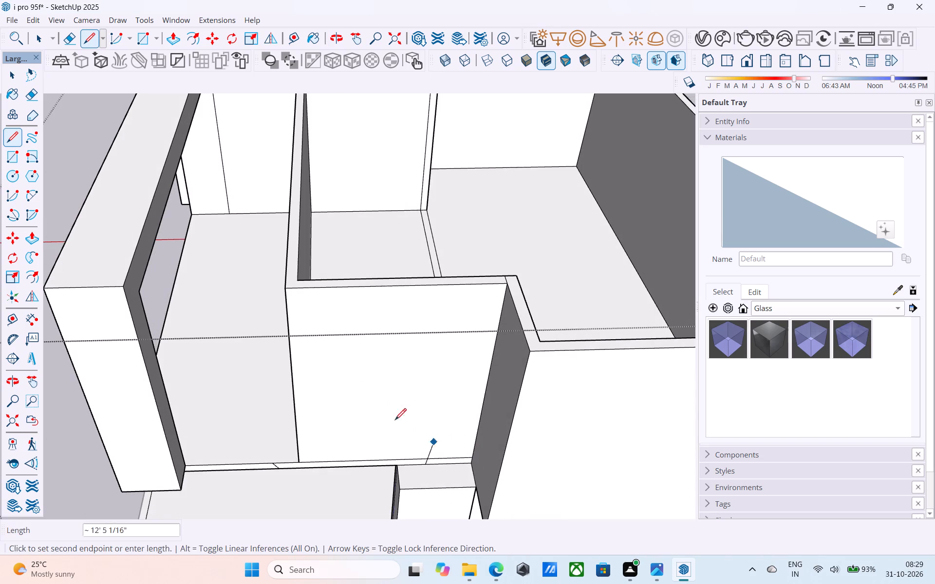
scroll(296, 364, down, 2)
shift+middle_drag(296, 364, 225, 323)
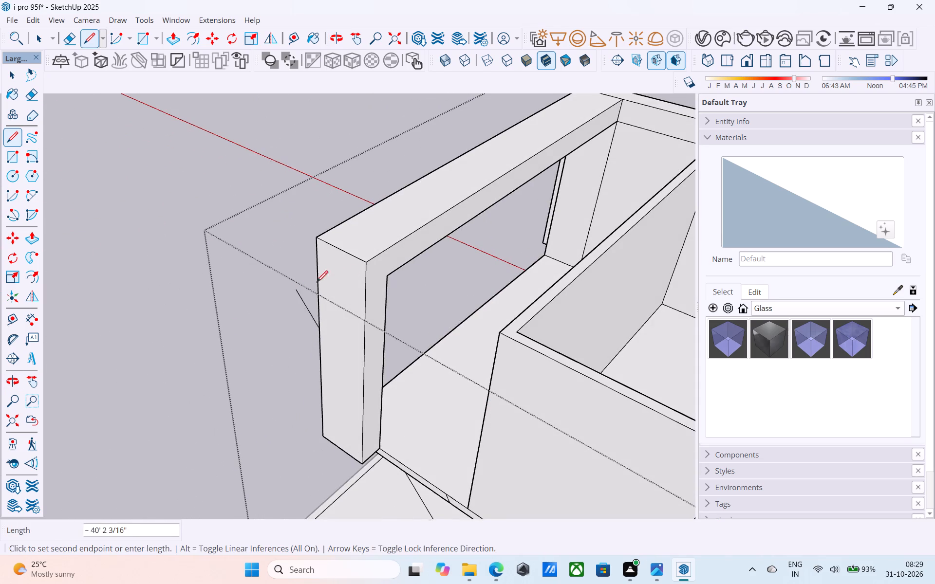
click(389, 274)
Draw a sloping line about 27' 11" long from the pillar's outer base corner to the frame's outer top corner.
scroll(389, 274, down, 4)
shift+middle_drag(405, 325, 399, 318)
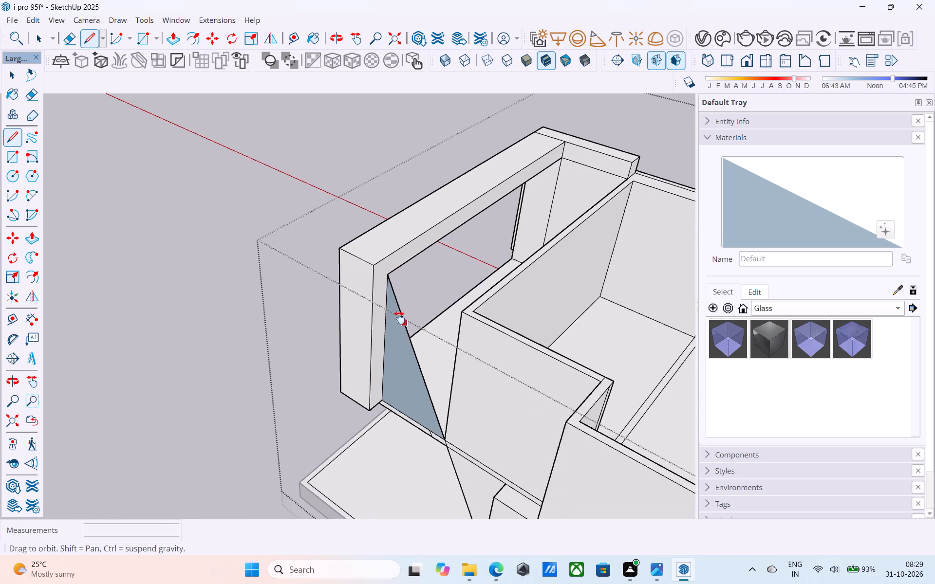
shift+middle_drag(399, 318, 404, 166)
click(477, 437)
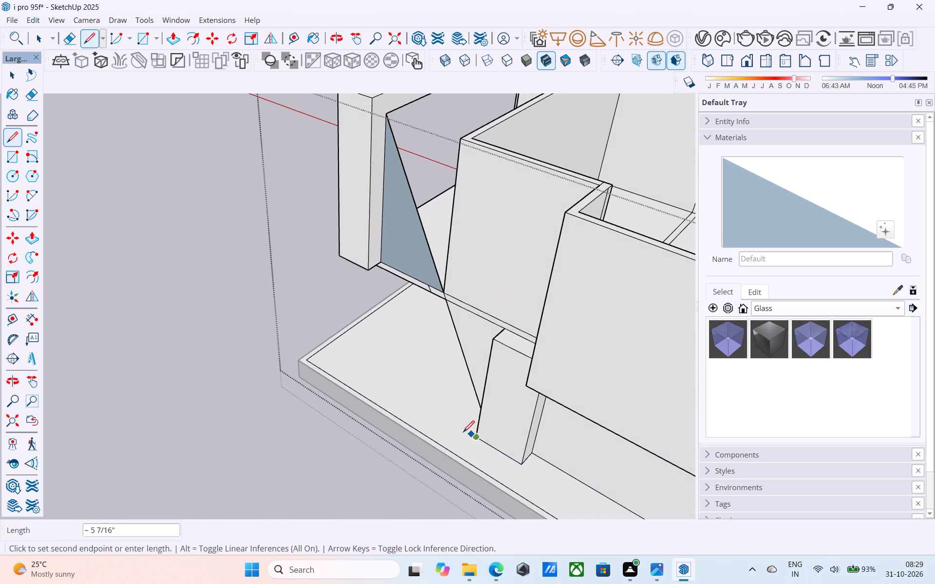
scroll(461, 428, down, 5)
shift+middle_drag(453, 418, 462, 457)
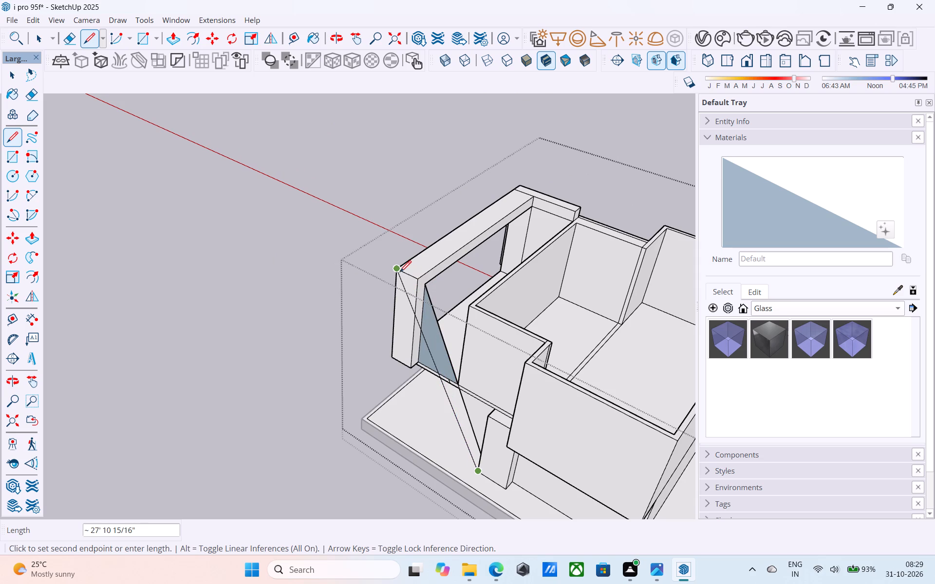
click(400, 273)
Examine the two sloping lines between the frame and the pillar from above and from both sides.
scroll(428, 292, up, 4)
scroll(429, 292, down, 3)
shift+middle_drag(429, 292, 409, 273)
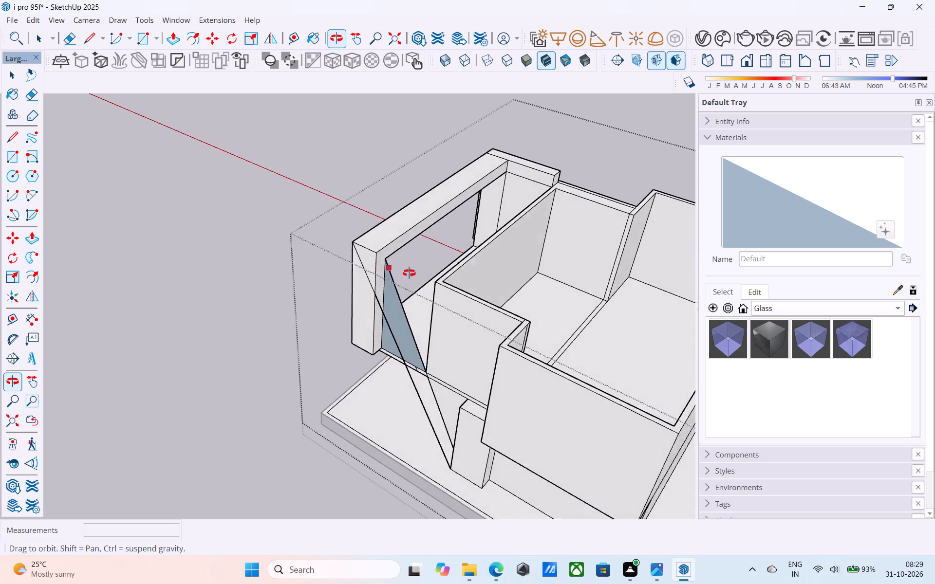
shift+middle_drag(409, 273, 524, 345)
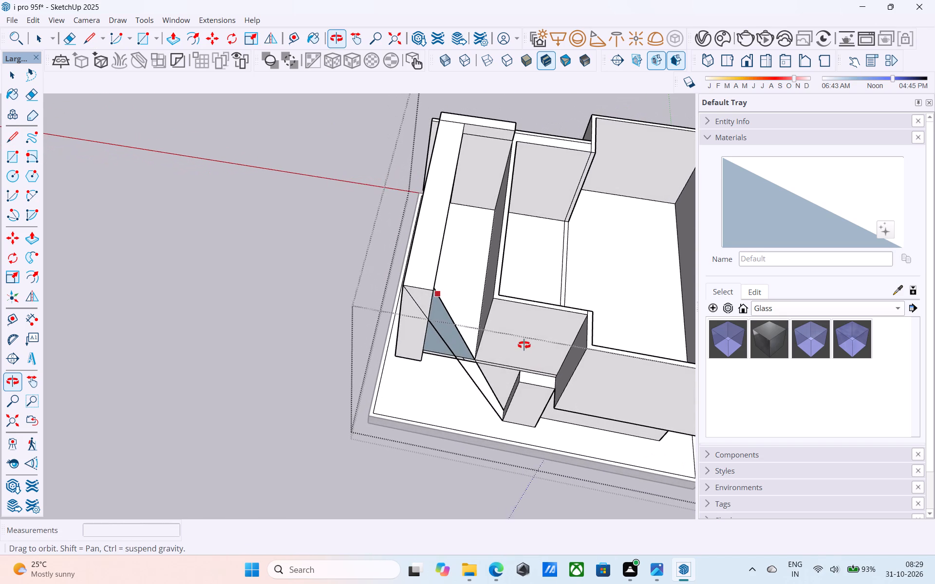
shift+middle_drag(524, 345, 427, 315)
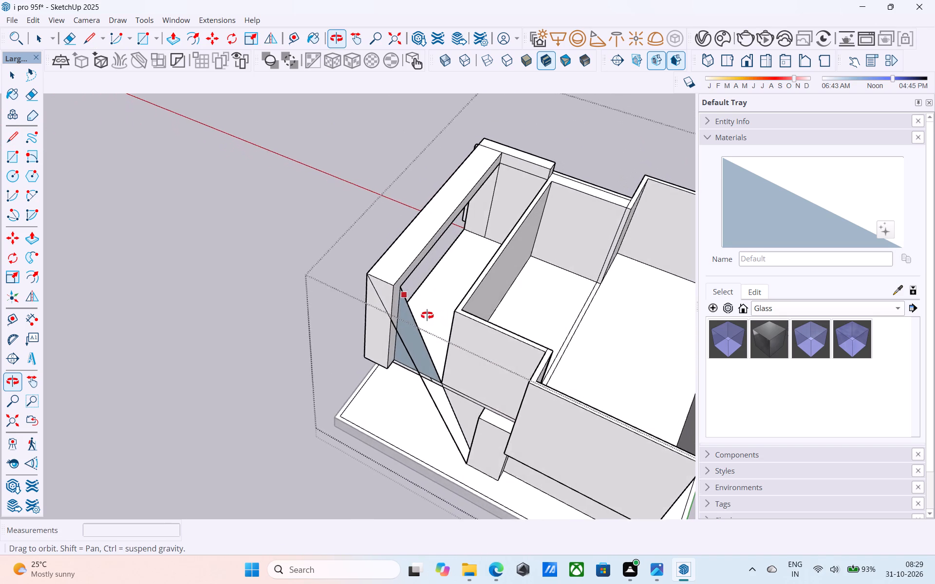
shift+middle_drag(427, 315, 417, 315)
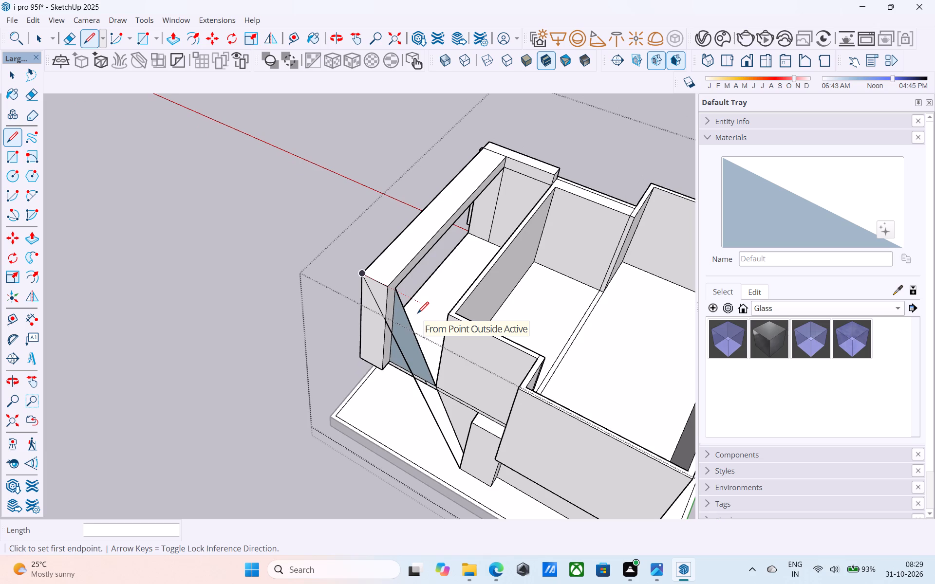
middle_drag(418, 311, 622, 294)
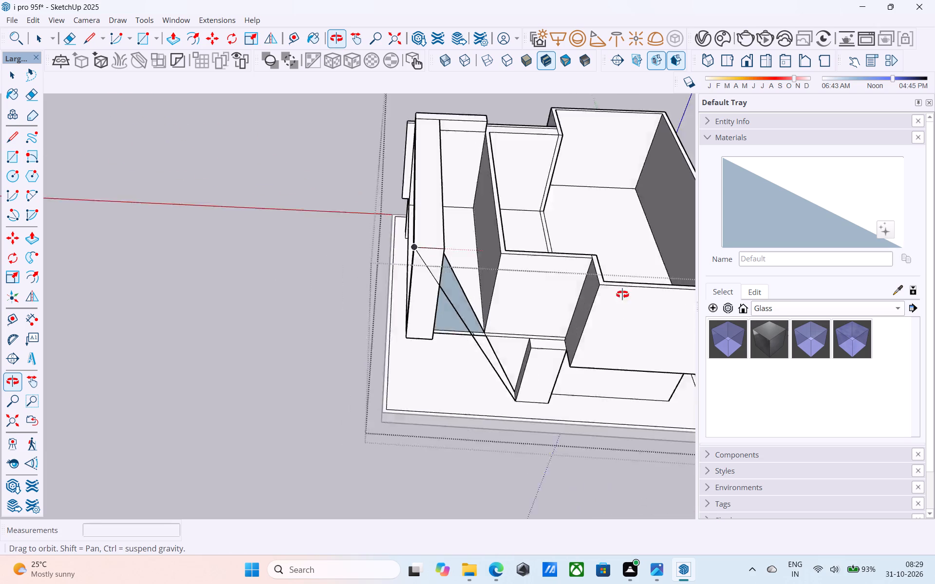
middle_drag(622, 294, 281, 291)
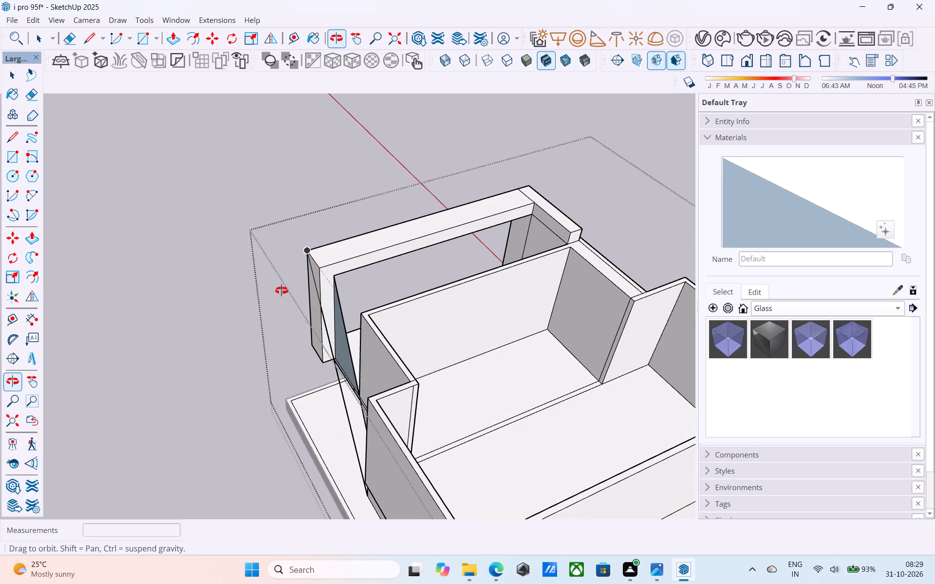
Undo the sloping line between the pillar's outer base corner and the frame's outer top corner.
middle_drag(281, 291, 728, 289)
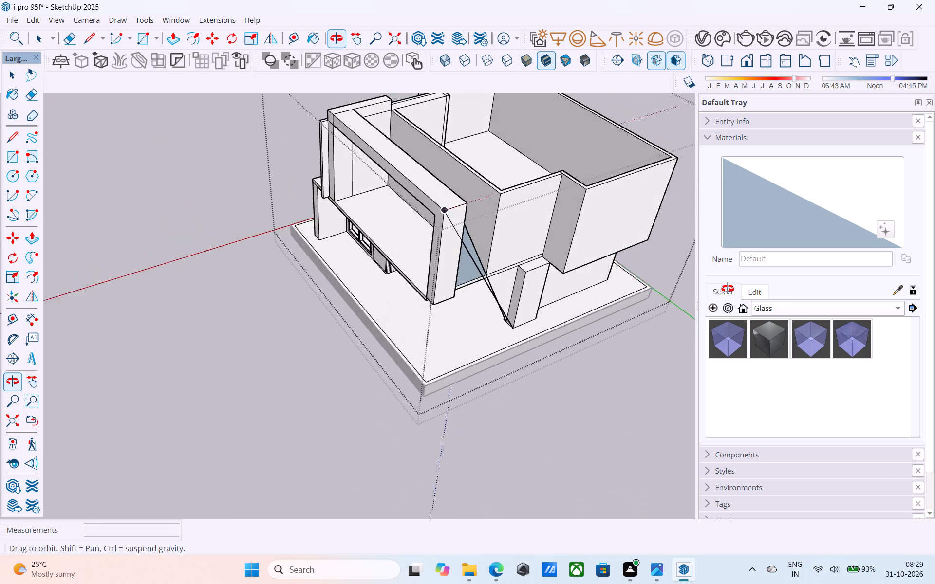
middle_drag(728, 289, 376, 244)
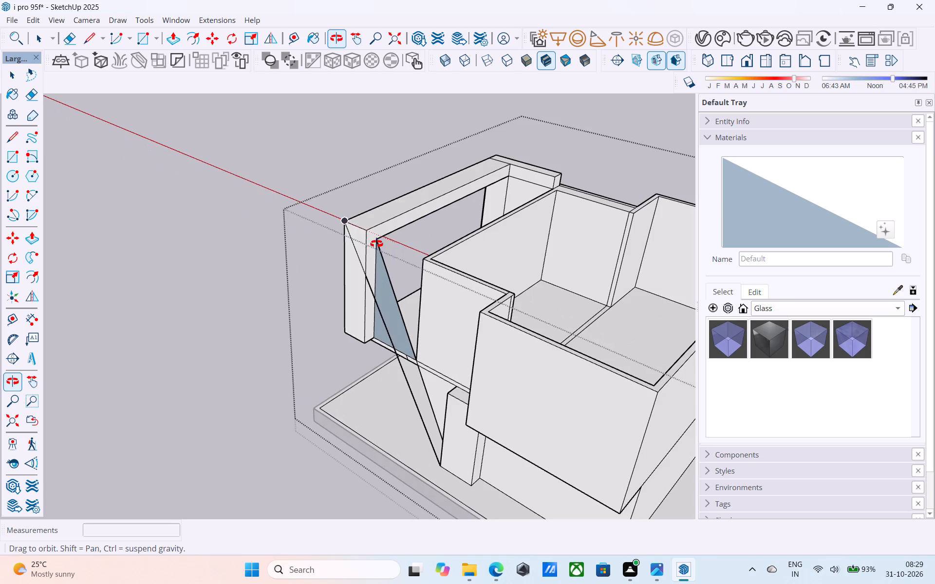
middle_drag(376, 244, 332, 255)
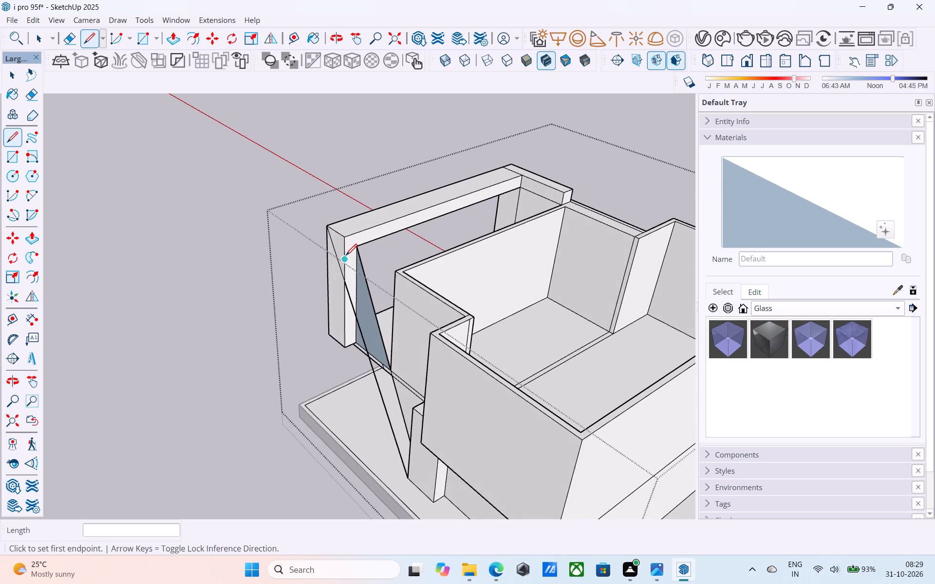
key(ctrl+z)
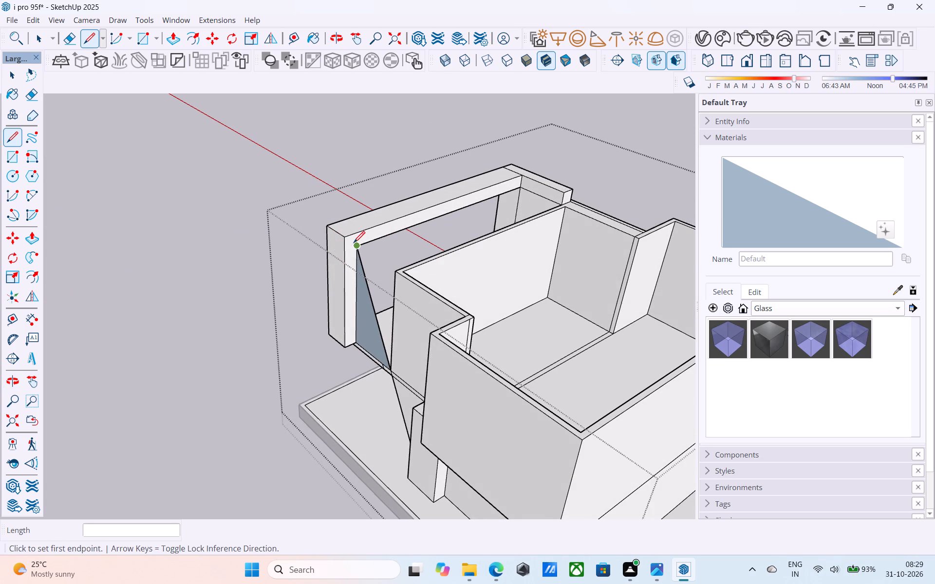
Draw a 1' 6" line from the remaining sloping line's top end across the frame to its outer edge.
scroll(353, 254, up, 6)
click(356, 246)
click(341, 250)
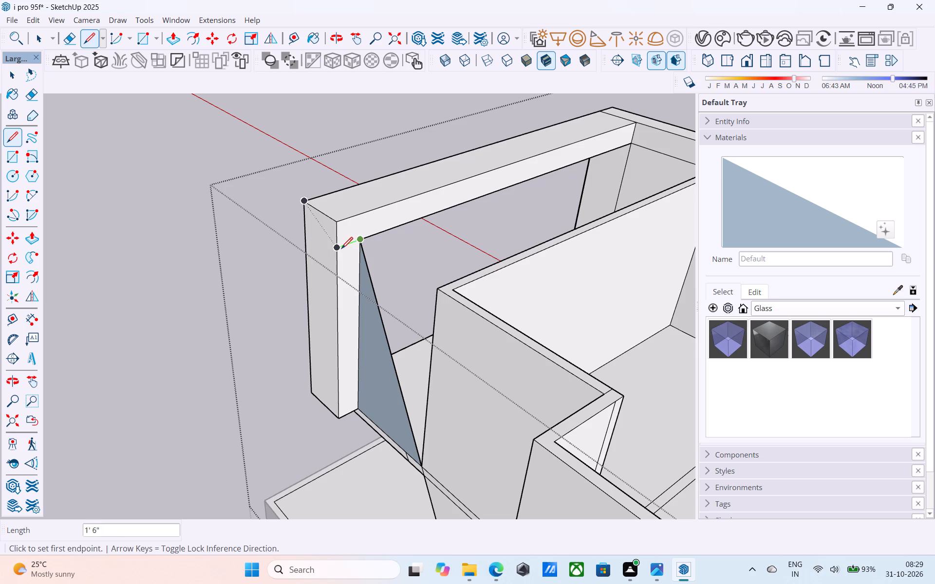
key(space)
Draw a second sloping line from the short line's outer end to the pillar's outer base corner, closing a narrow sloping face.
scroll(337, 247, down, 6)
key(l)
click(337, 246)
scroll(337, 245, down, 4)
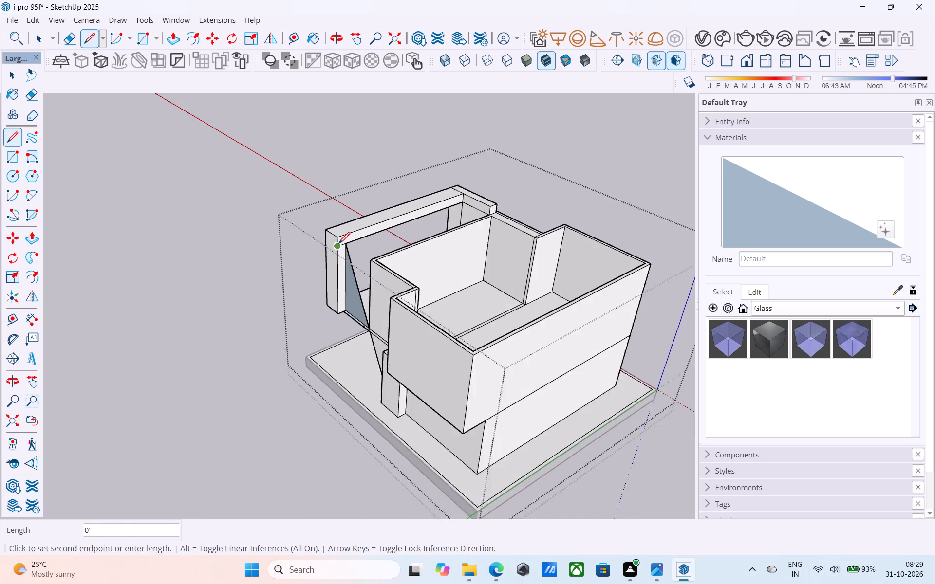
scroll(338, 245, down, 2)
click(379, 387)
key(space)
Draw a rectangular outline on the slab at the pillar's base, extending 1.5' out from the pillar and closing against it.
middle_drag(351, 329, 583, 269)
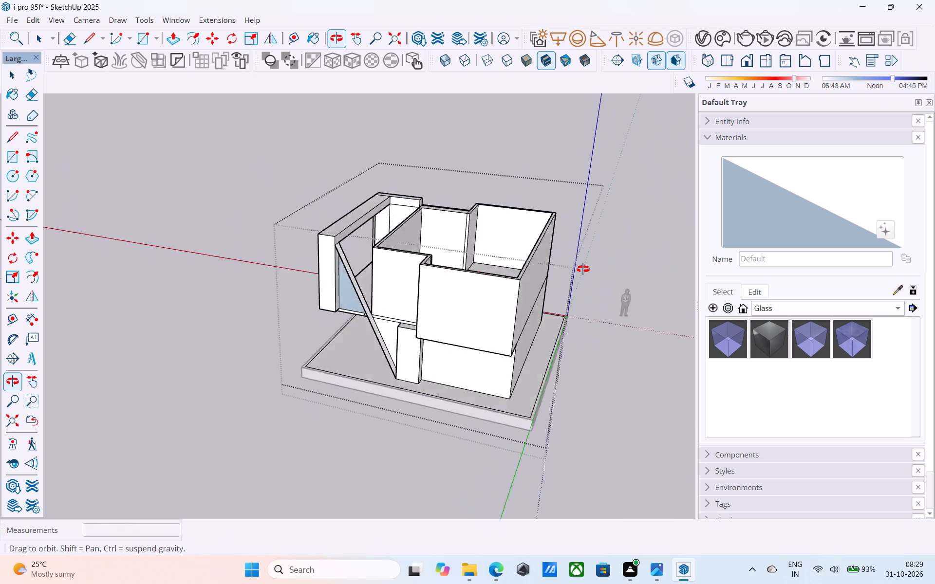
middle_drag(583, 269, 733, 242)
scroll(341, 332, up, 5)
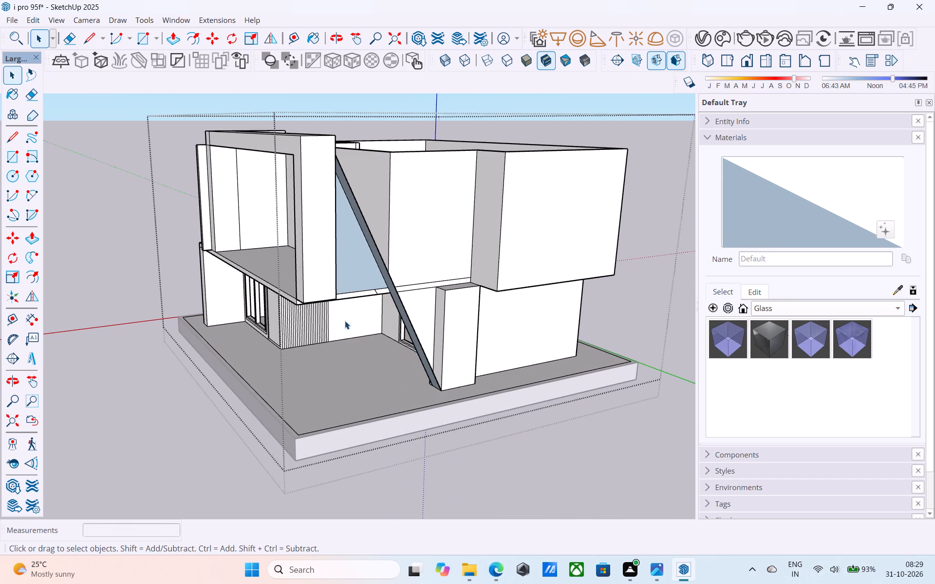
middle_drag(355, 293, 373, 308)
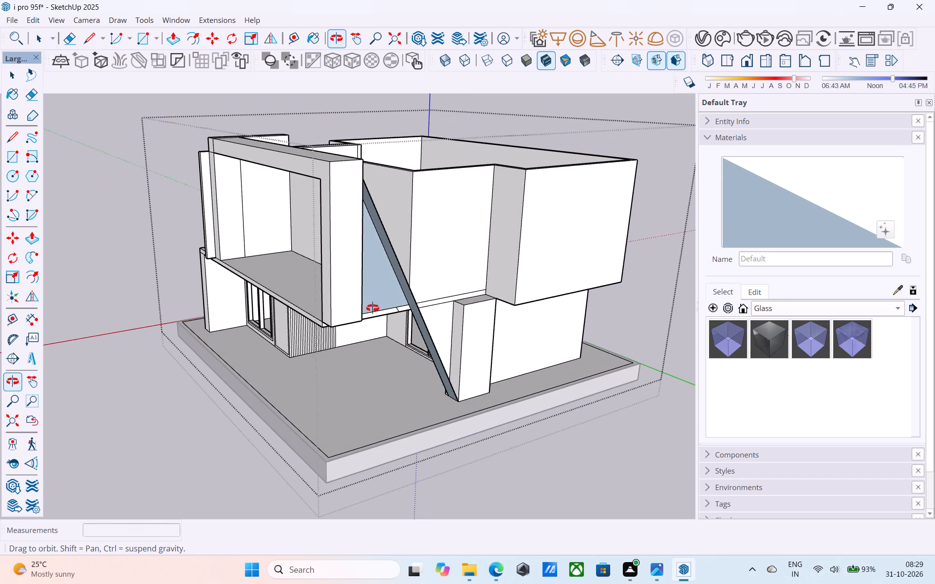
middle_drag(373, 308, 436, 331)
scroll(509, 386, down, 1)
scroll(512, 402, up, 5)
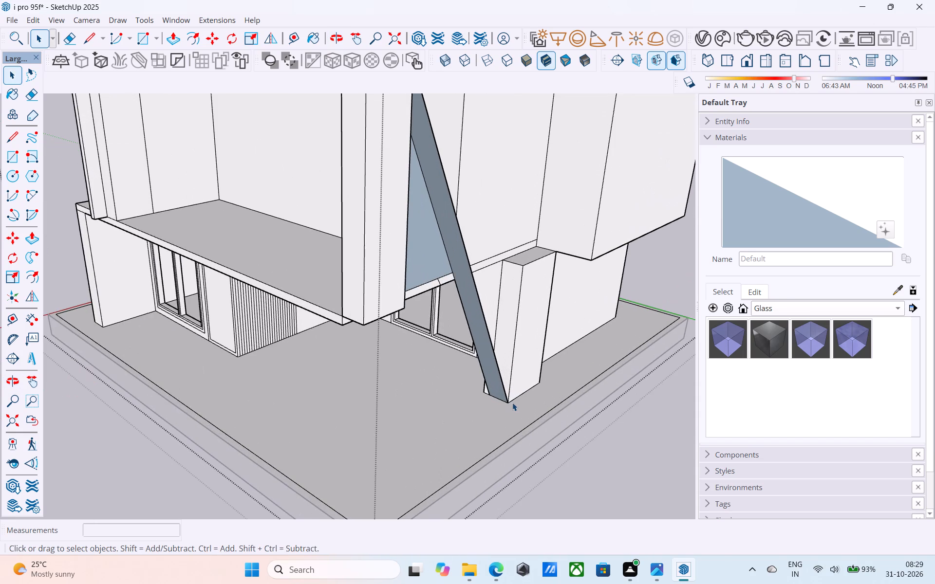
key(l)
click(507, 402)
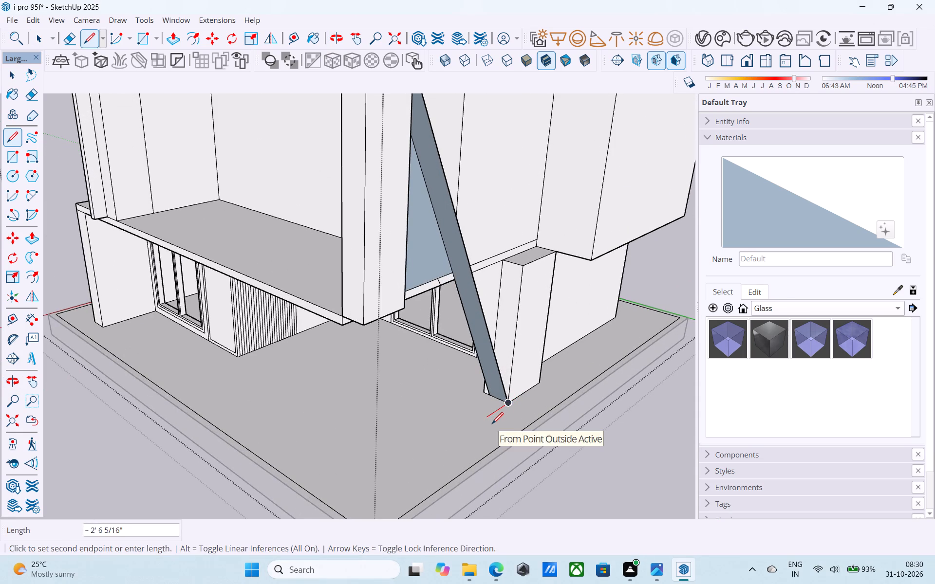
text(1.5')
key(Return)
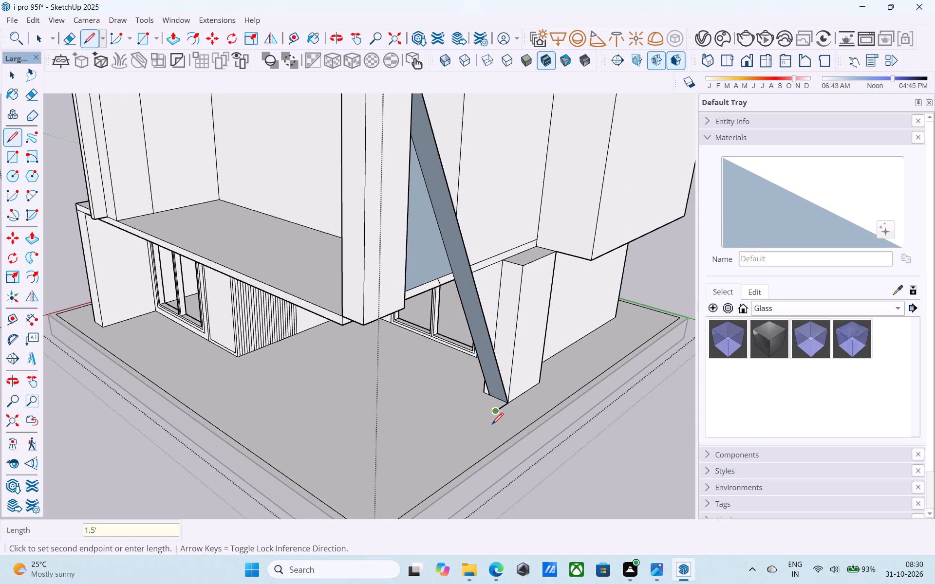
scroll(492, 425, up, 5)
click(473, 391)
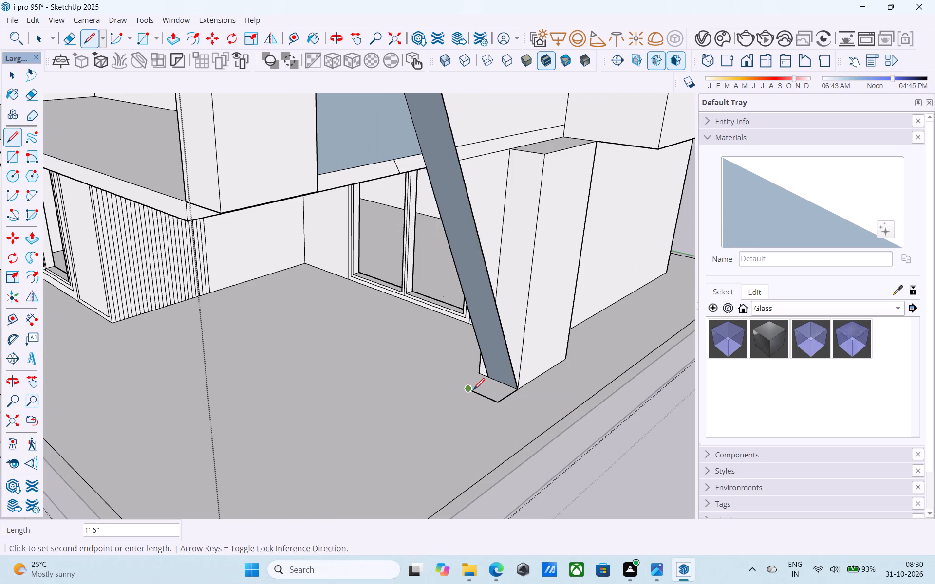
click(491, 378)
key(space)
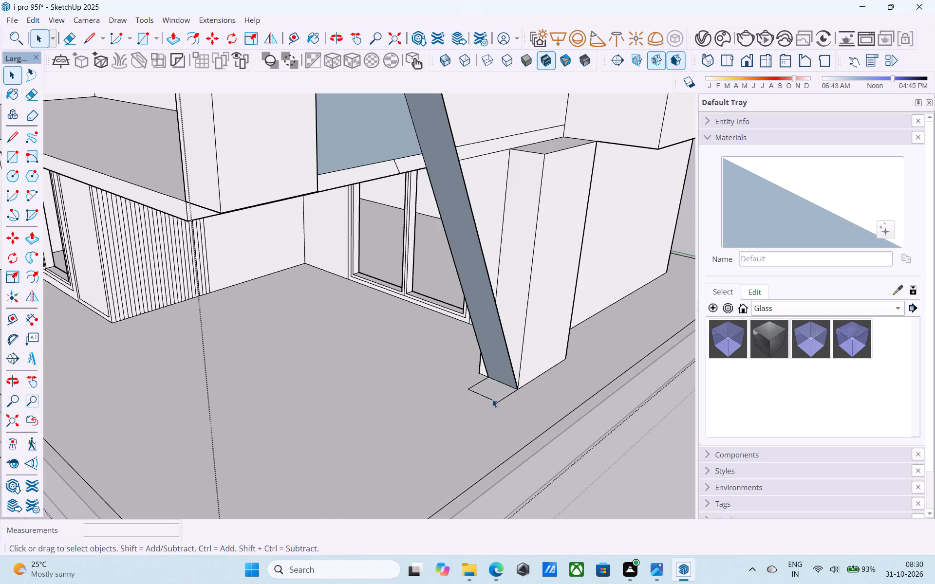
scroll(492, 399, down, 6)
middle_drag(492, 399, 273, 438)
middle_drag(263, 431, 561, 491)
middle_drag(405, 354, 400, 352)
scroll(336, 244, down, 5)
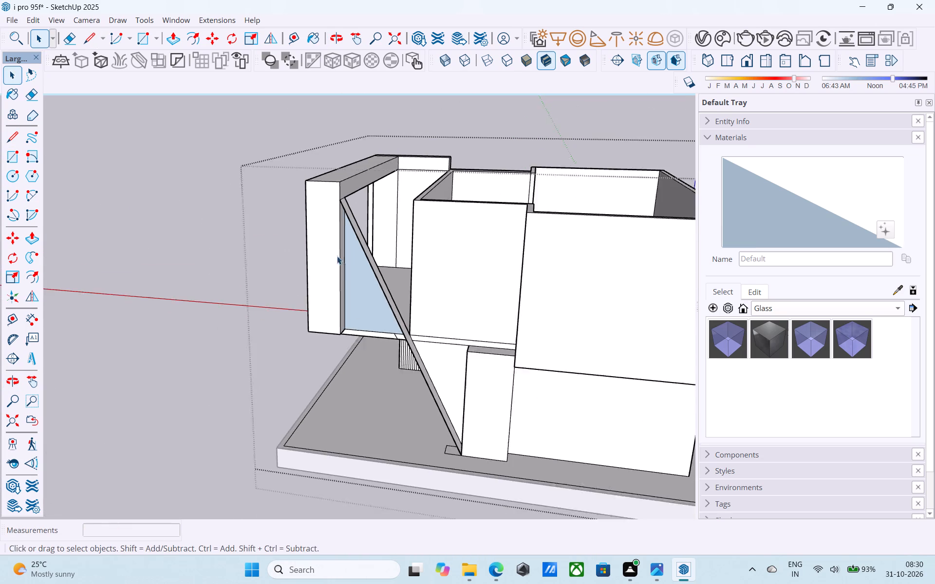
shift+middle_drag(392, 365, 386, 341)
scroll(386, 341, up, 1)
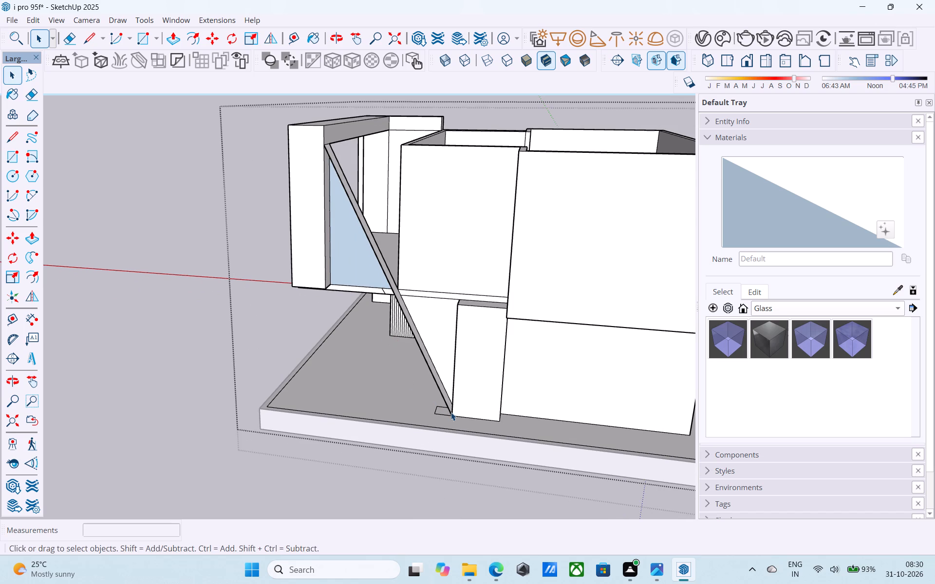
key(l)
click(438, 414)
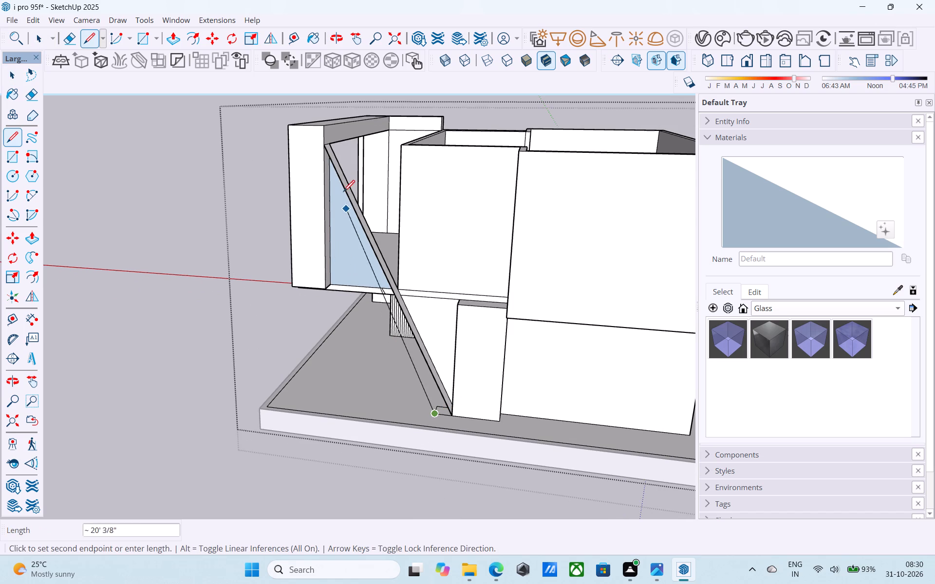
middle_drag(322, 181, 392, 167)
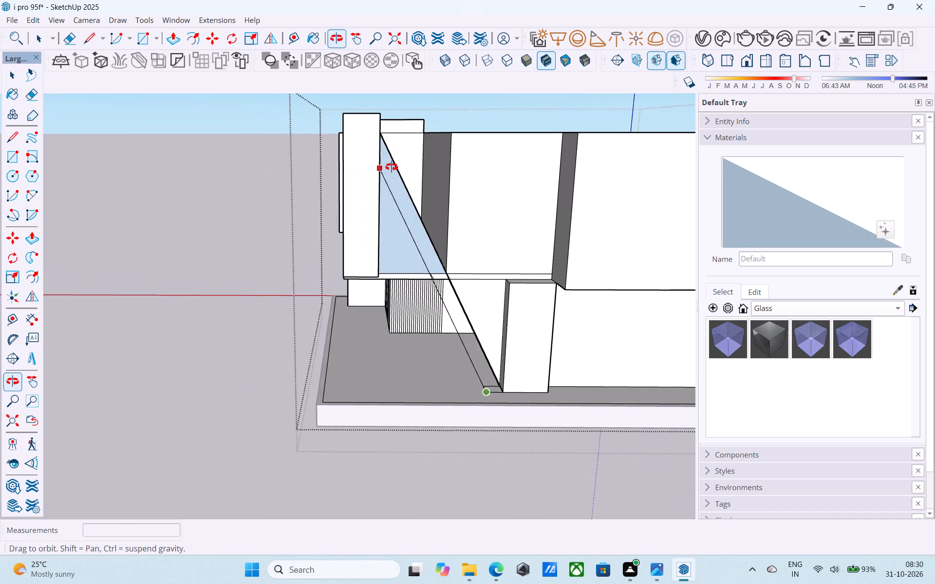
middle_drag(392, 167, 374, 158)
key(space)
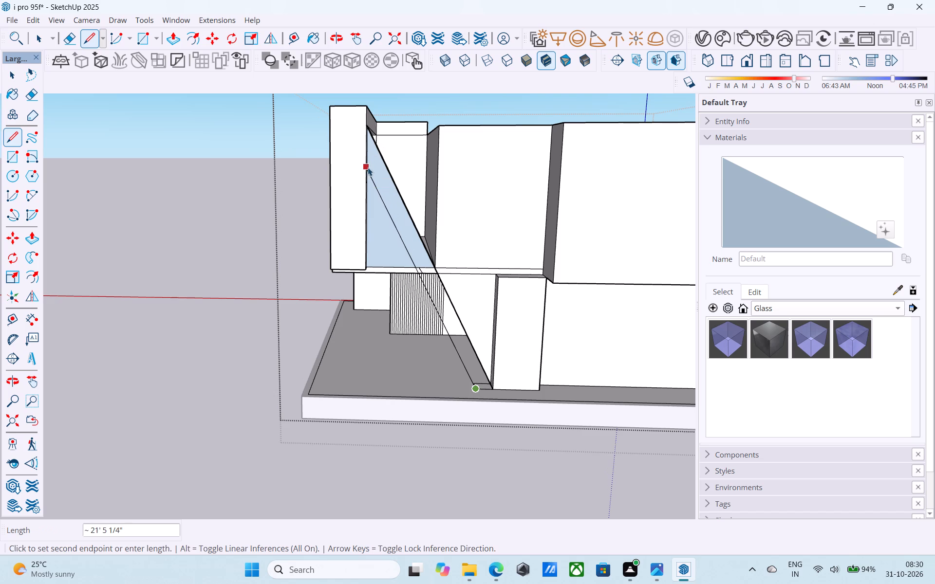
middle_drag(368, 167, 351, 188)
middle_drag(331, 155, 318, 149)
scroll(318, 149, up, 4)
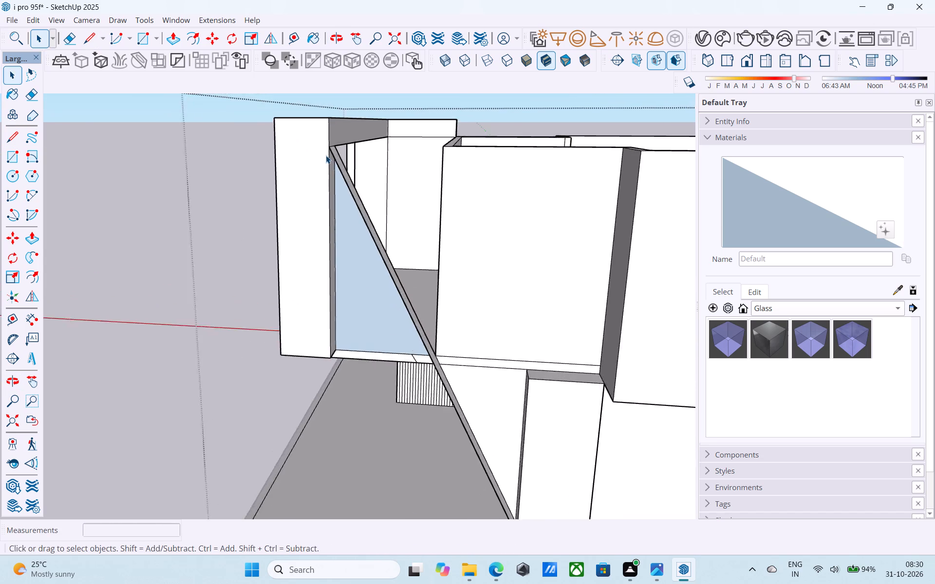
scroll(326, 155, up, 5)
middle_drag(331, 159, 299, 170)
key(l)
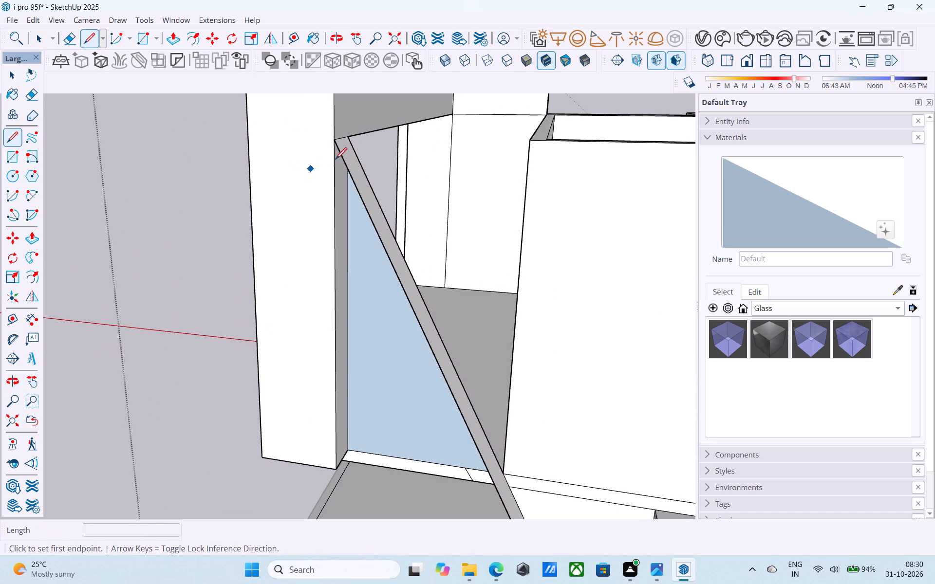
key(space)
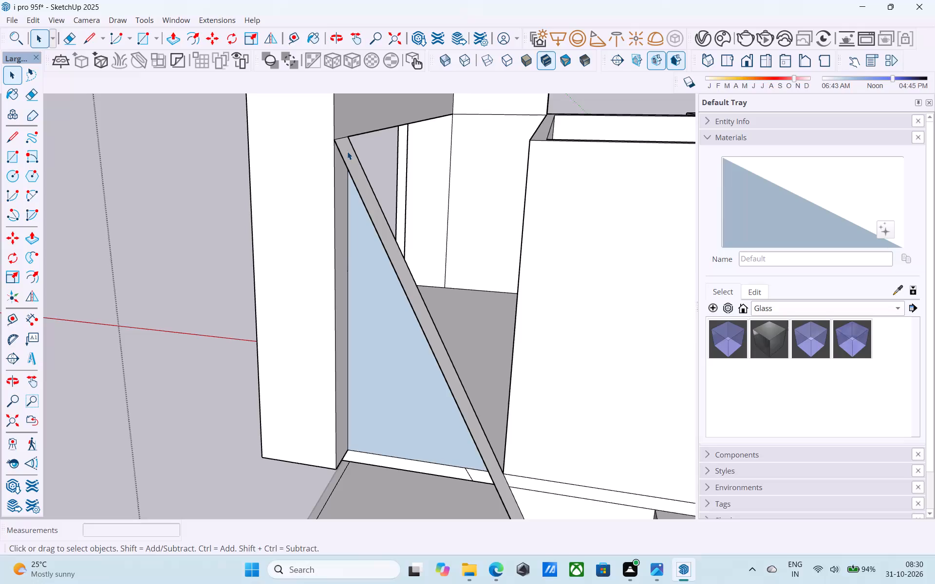
Push the outer end face of the terrace frame inward by 1' 6" with Push/Pull.
scroll(347, 151, down, 3)
middle_drag(356, 162, 510, 156)
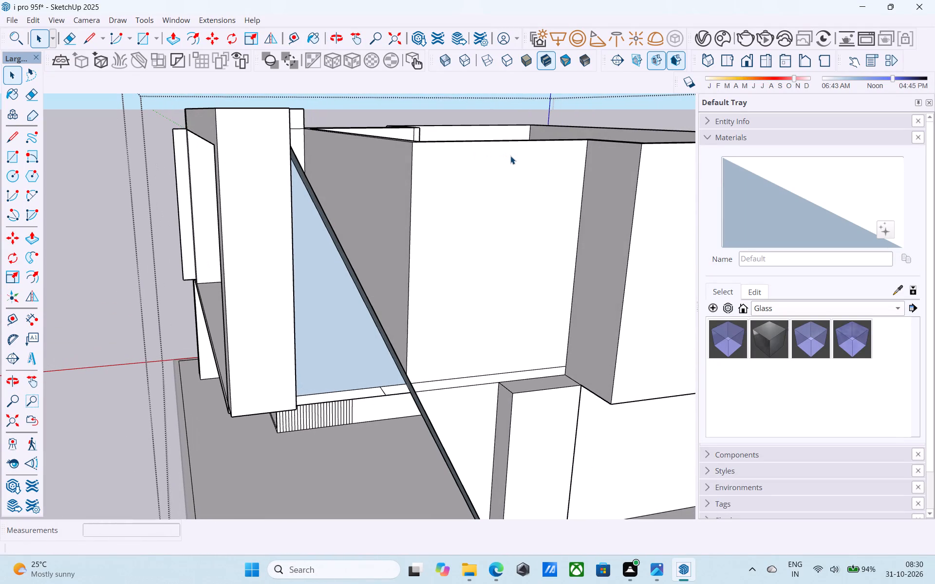
scroll(510, 156, down, 5)
middle_drag(538, 164, 653, 204)
middle_drag(637, 210, 626, 222)
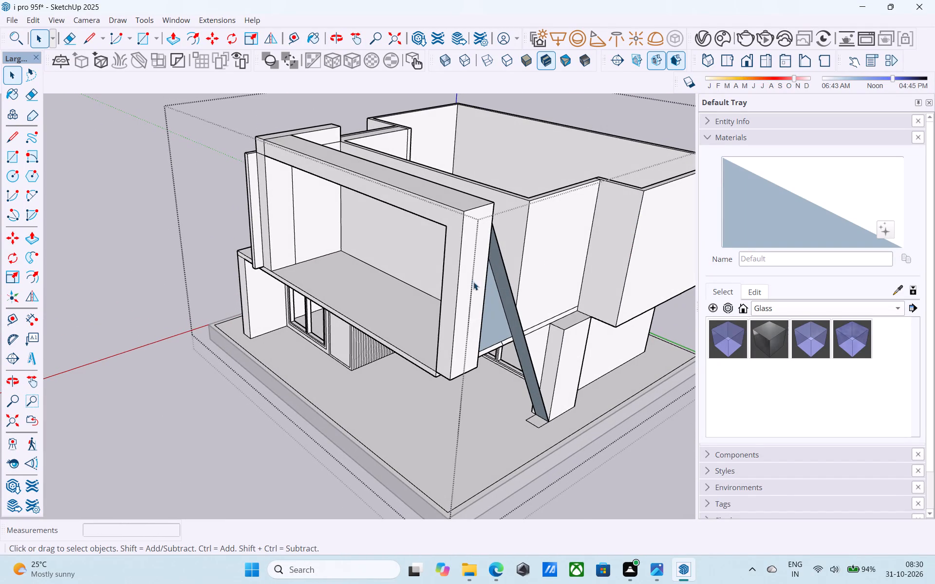
click(465, 282)
key(p)
click(465, 282)
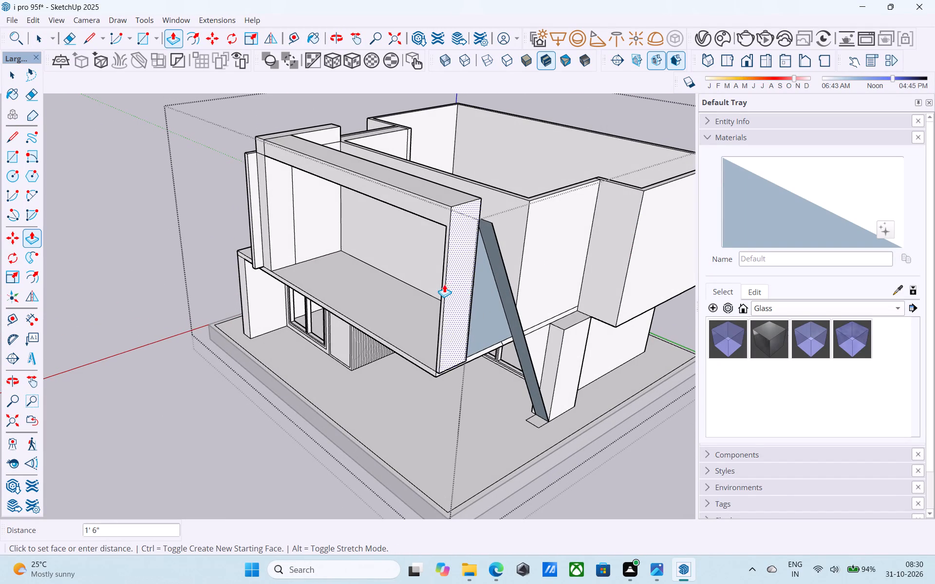
click(440, 282)
key(space)
Erase the remaining edges and faces of the frame's upright on the pillar side, keeping the top beam.
scroll(442, 278, down, 4)
middle_drag(438, 278, 290, 301)
key(e)
drag(305, 293, 269, 323)
middle_drag(274, 315, 330, 288)
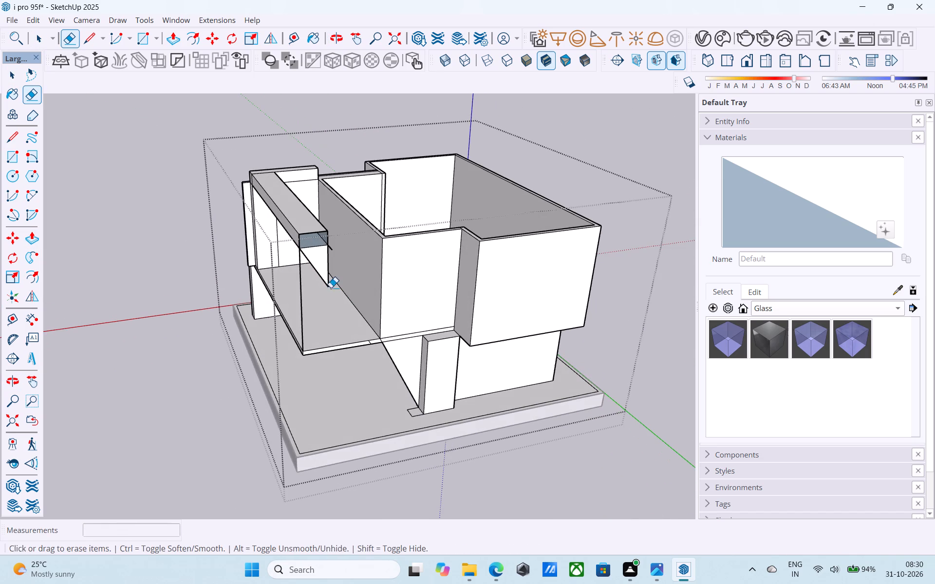
drag(299, 294, 309, 292)
drag(310, 264, 303, 269)
key(ctrl+z)
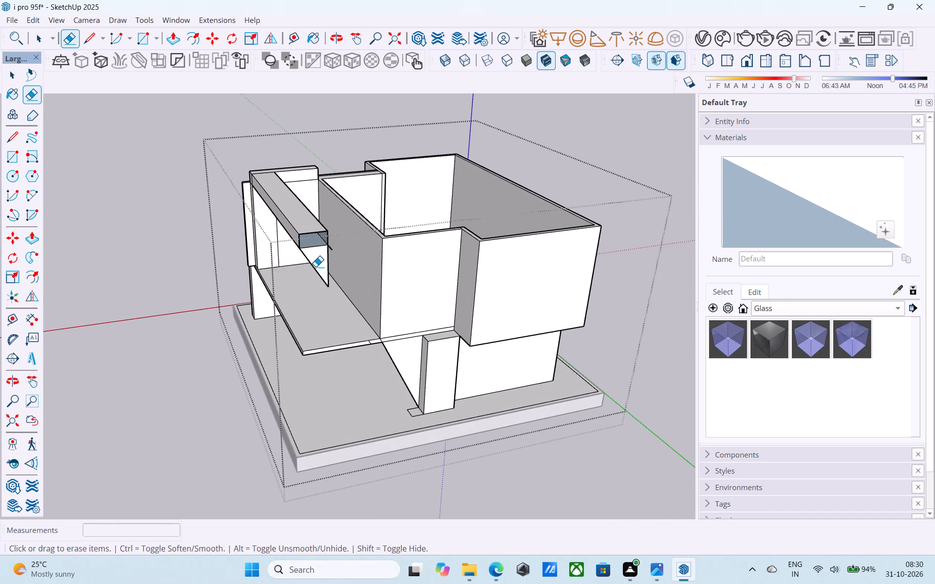
middle_drag(316, 266, 304, 279)
drag(311, 282, 311, 294)
drag(308, 293, 301, 295)
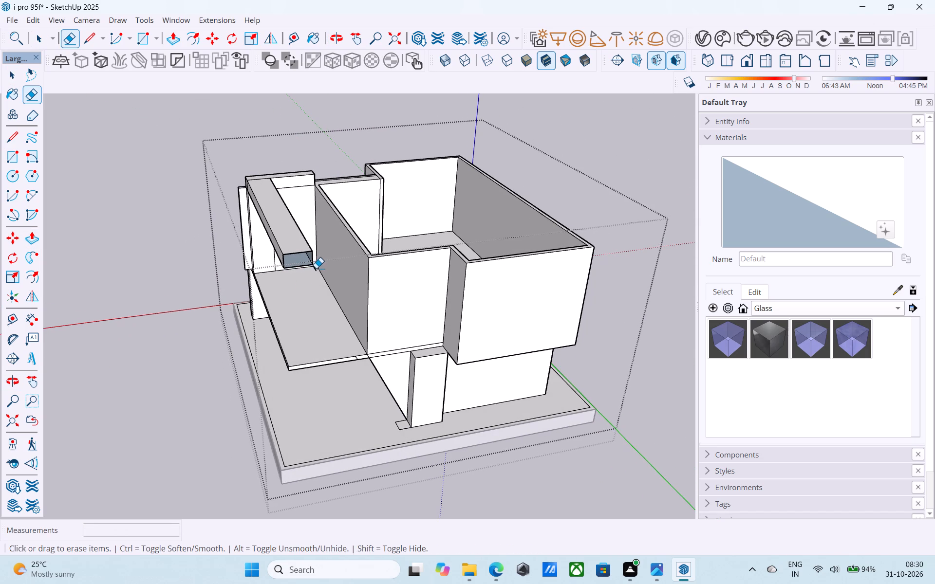
click(316, 268)
key(ctrl+z)
middle_drag(309, 276, 304, 300)
scroll(306, 304, up, 3)
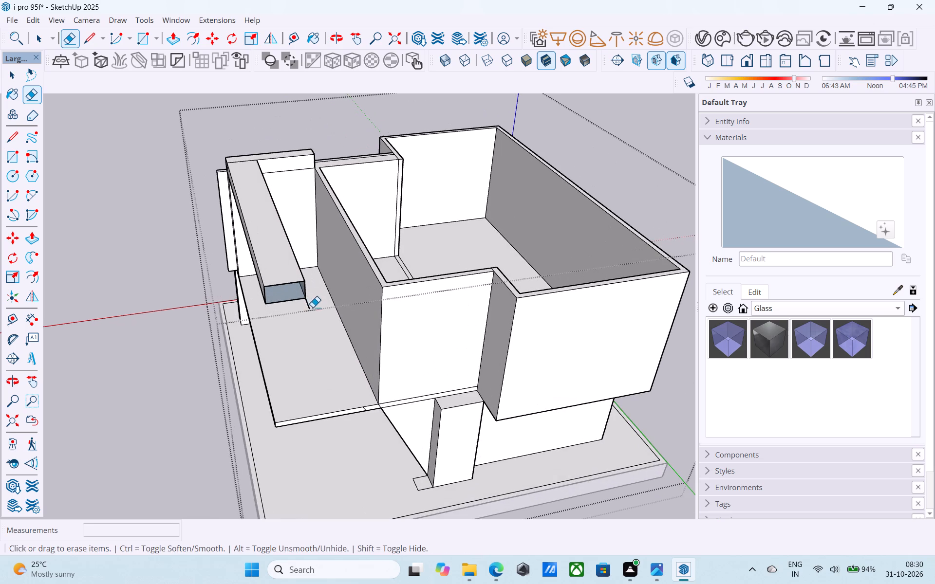
drag(313, 308, 306, 308)
key(space)
Draw a rectangle across the open end of the frame's top beam to close it.
key(r)
scroll(286, 296, up, 1)
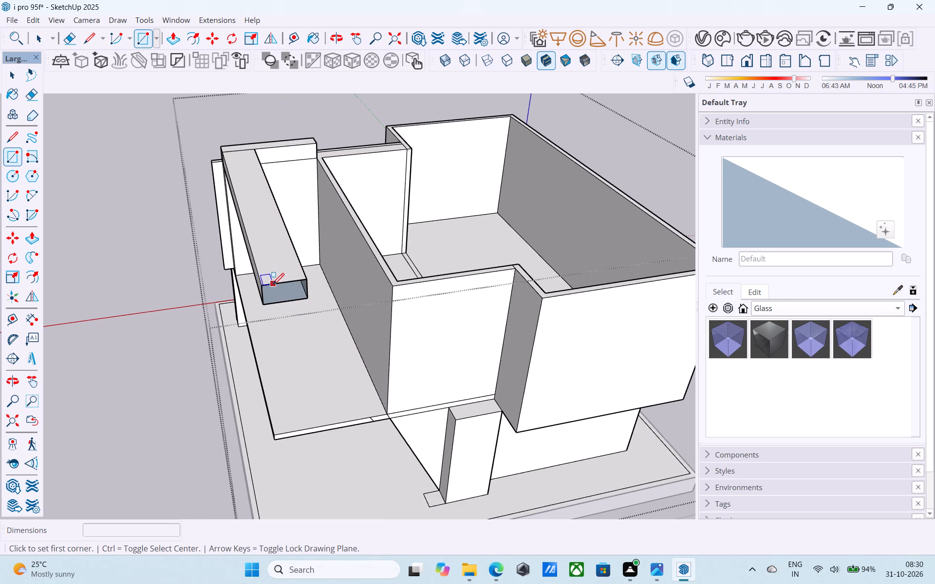
click(265, 286)
click(308, 295)
key(space)
Erase the leftover sloping line between the terrace slab's edge and the pillar's base.
scroll(308, 295, up, 1)
middle_drag(308, 295, 473, 204)
scroll(473, 204, down, 4)
middle_drag(476, 235, 502, 253)
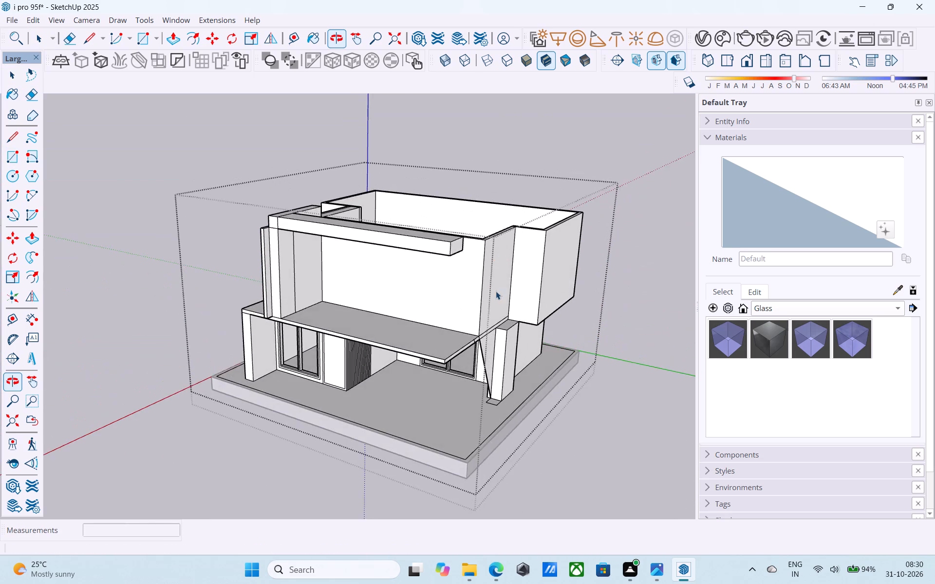
middle_drag(496, 291, 321, 357)
middle_drag(307, 410, 287, 404)
key(e)
drag(281, 441, 278, 441)
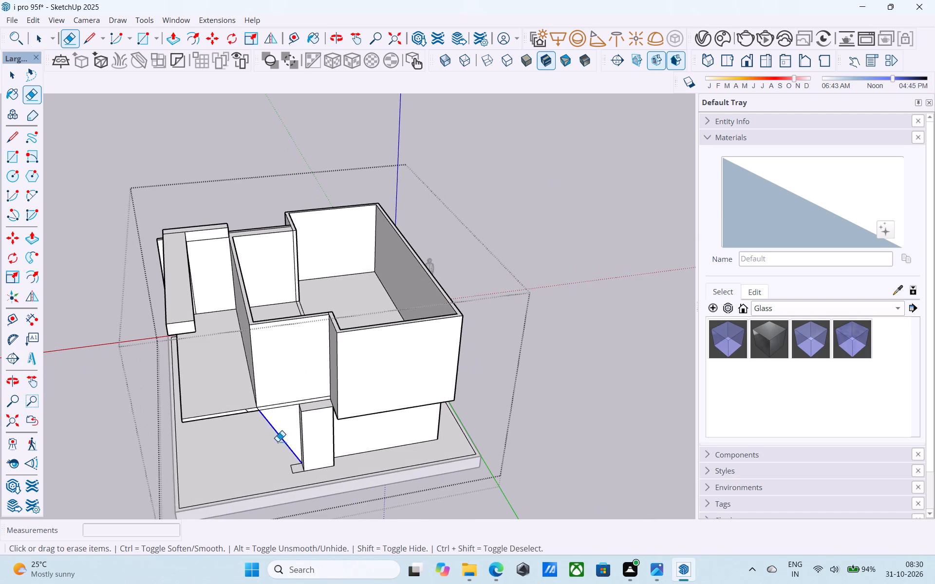
drag(278, 441, 274, 442)
middle_drag(272, 440, 275, 395)
key(space)
Examine the open terrace edge and the outline at the pillar's base from different angles.
scroll(277, 393, up, 4)
shift+middle_drag(280, 392, 320, 304)
scroll(320, 309, up, 1)
shift+middle_drag(320, 304, 331, 317)
scroll(326, 302, down, 5)
shift+middle_drag(324, 336, 323, 351)
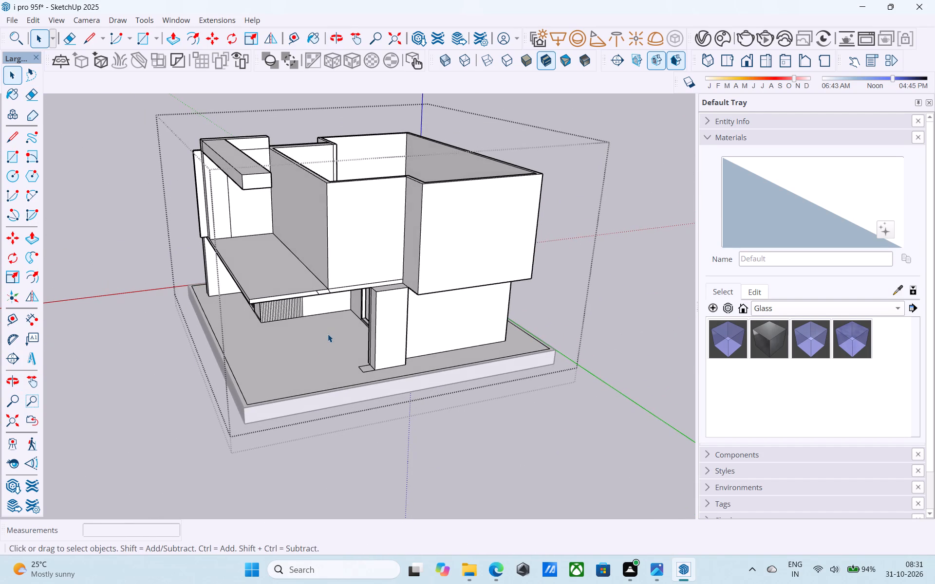
scroll(333, 333, up, 4)
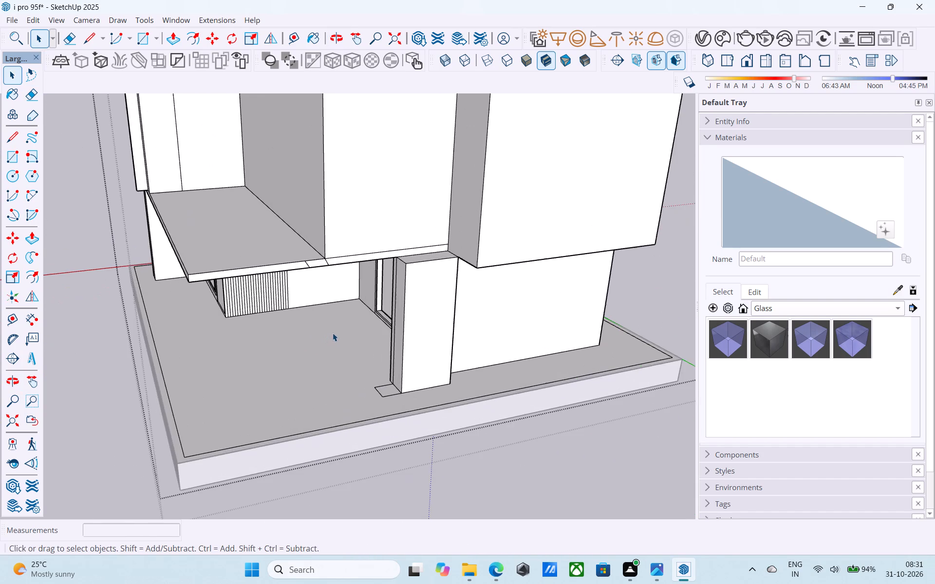
middle_drag(324, 340, 318, 357)
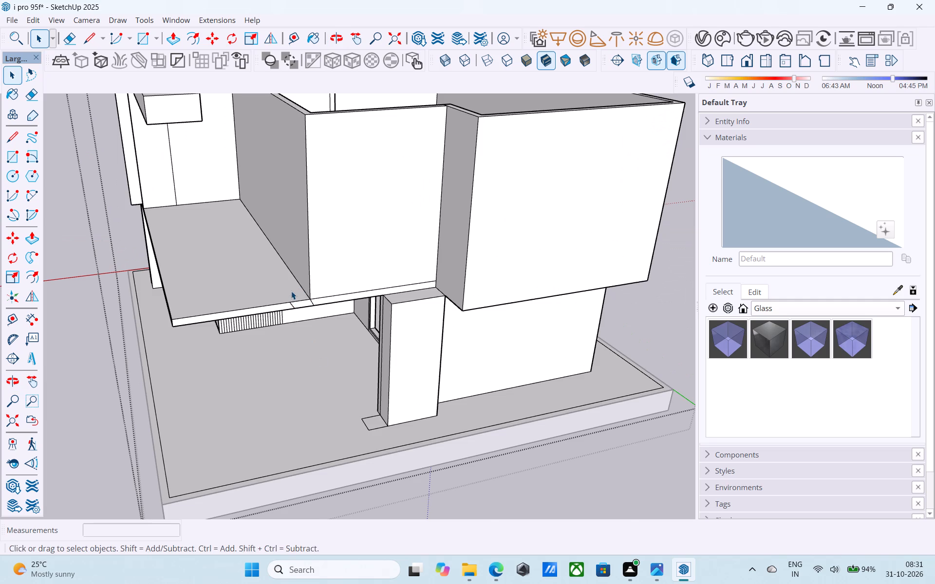
Erase the leftover short diagonal line across the terrace slab's outer edge and save the model.
scroll(291, 291, up, 4)
key(e)
scroll(292, 291, up, 7)
drag(300, 337, 286, 340)
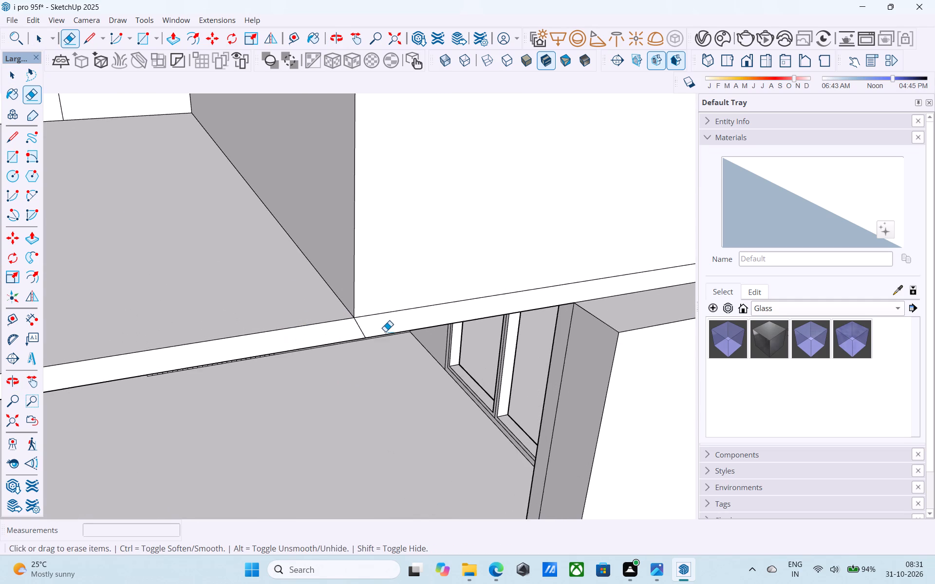
drag(363, 330, 358, 330)
scroll(359, 324, down, 12)
key(space)
key(ctrl+s)
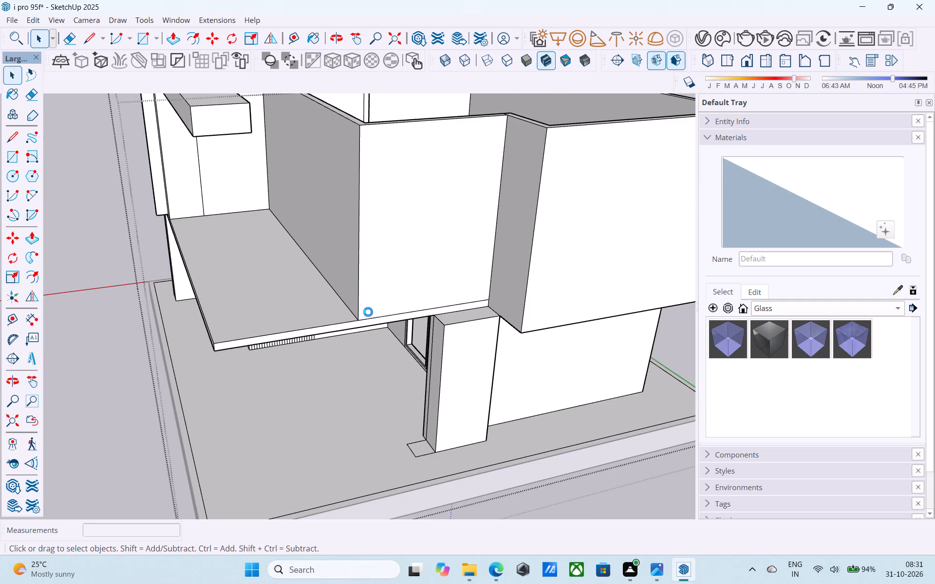
Examine the whole building, its terrace beam and open upper rooms from several sides and heights.
scroll(368, 312, down, 7)
middle_drag(363, 315, 411, 243)
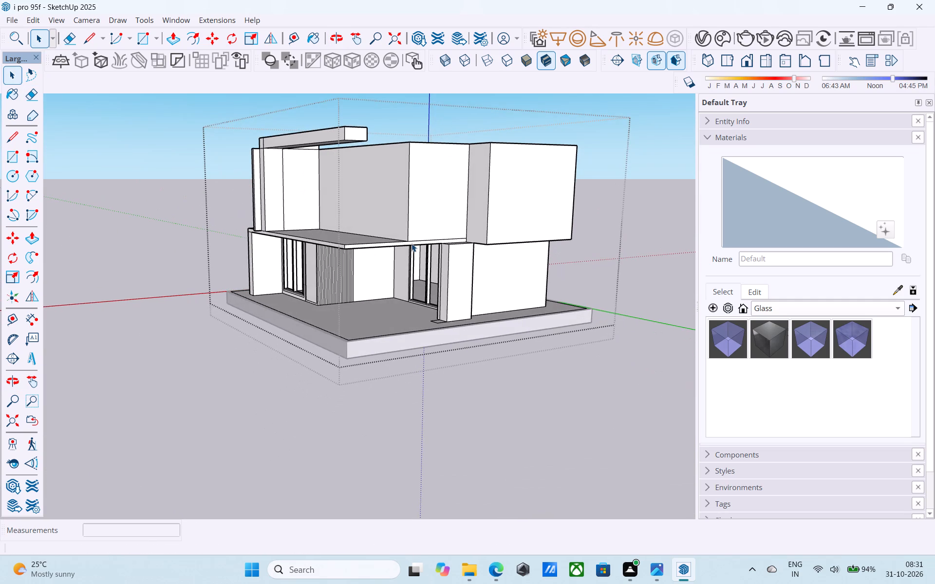
scroll(412, 243, down, 5)
middle_drag(399, 250, 396, 318)
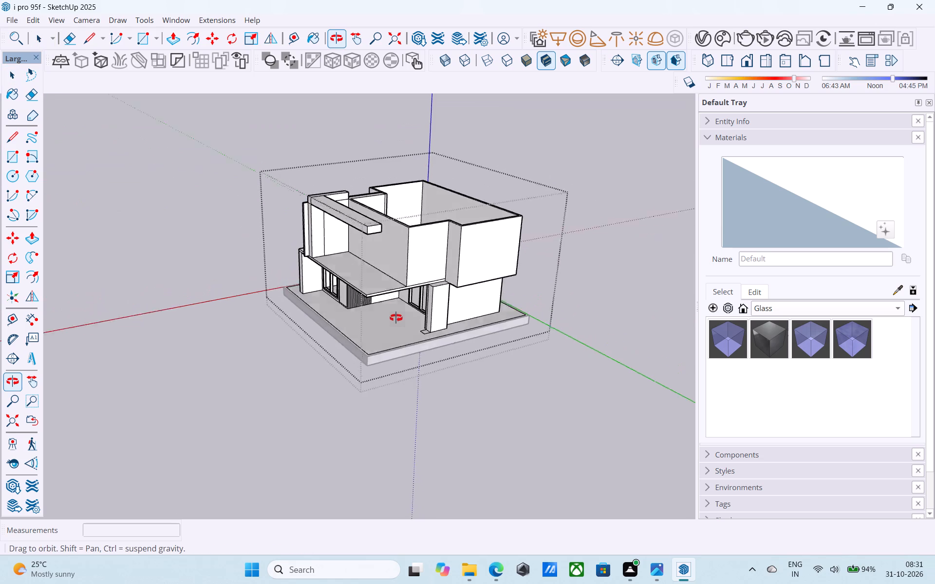
middle_drag(396, 318, 400, 324)
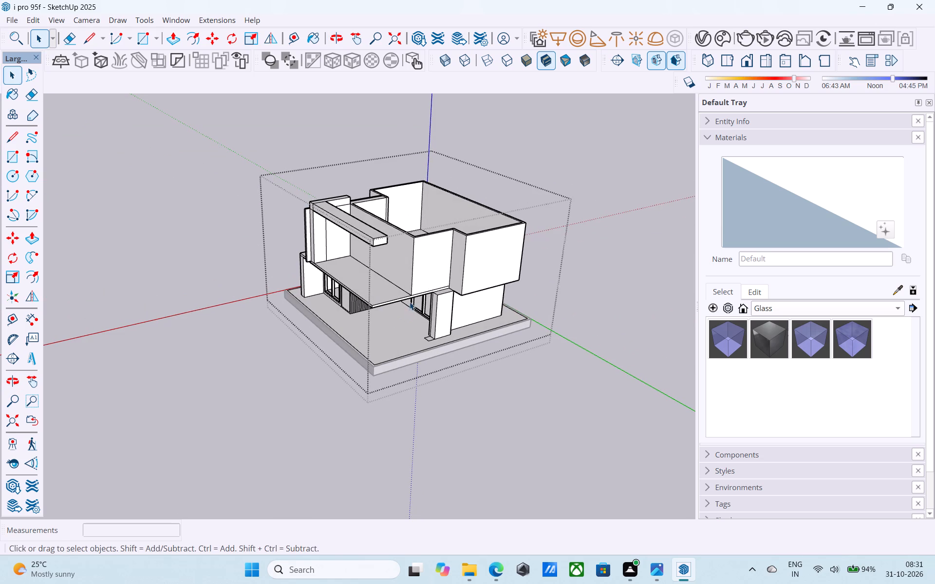
scroll(410, 299, down, 4)
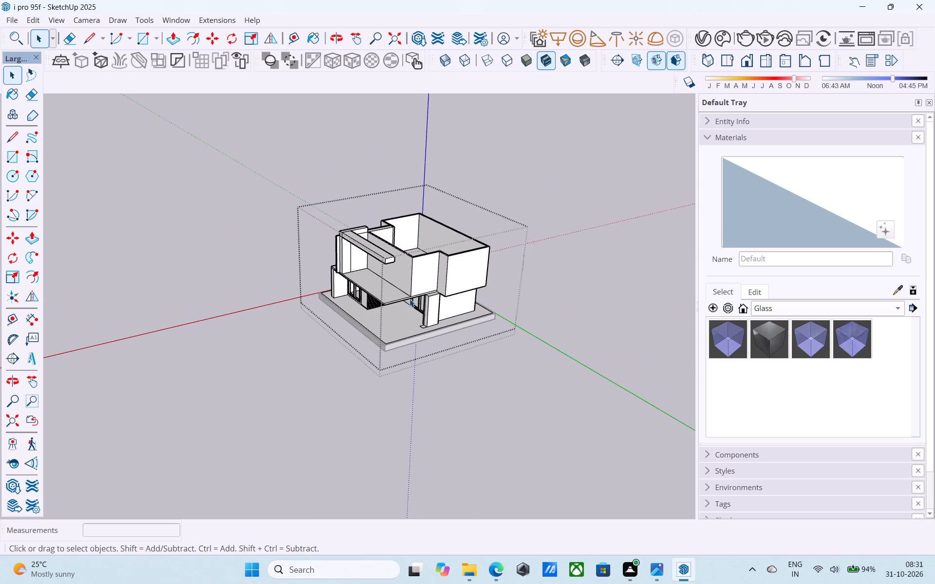
scroll(410, 299, down, 1)
middle_drag(410, 299, 420, 256)
middle_drag(420, 256, 443, 219)
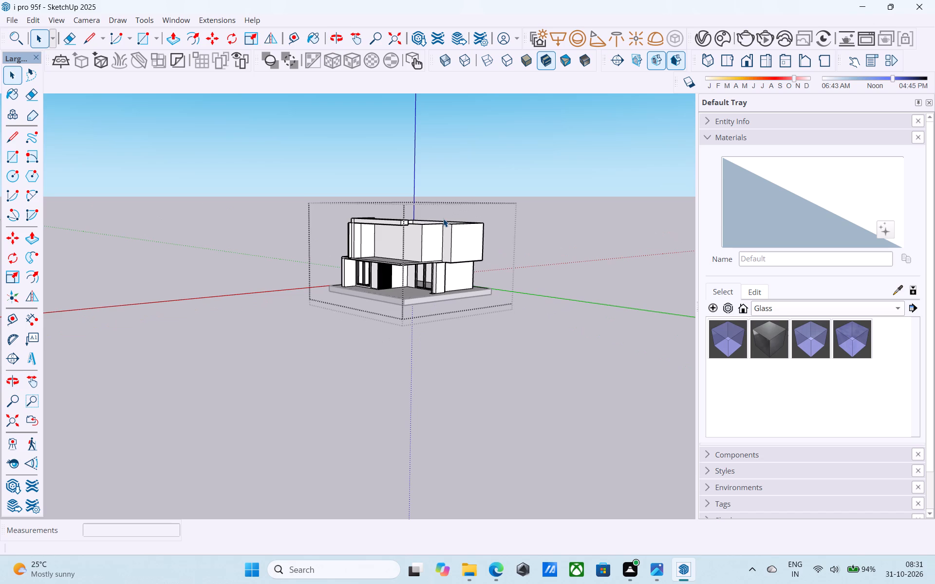
scroll(439, 213, down, 4)
scroll(411, 282, up, 16)
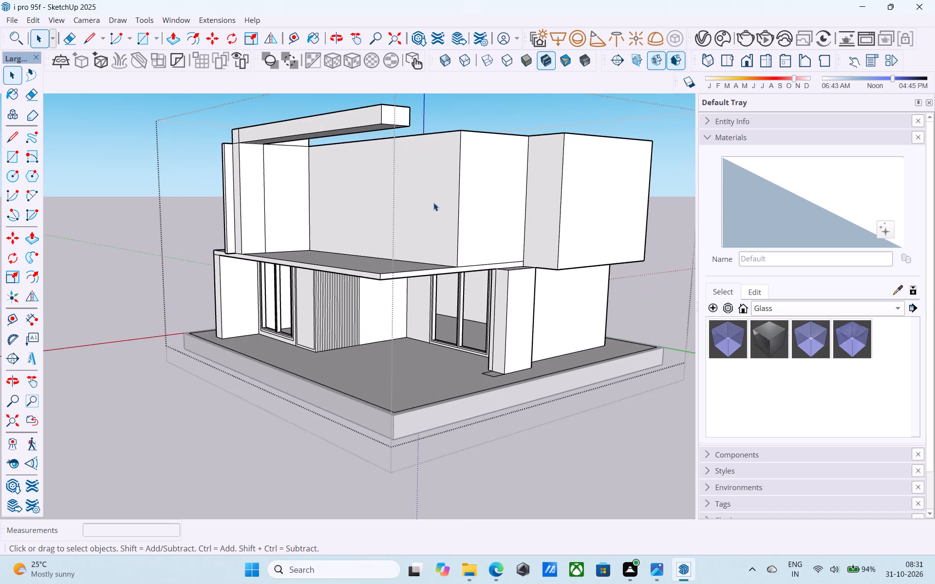
middle_drag(426, 211, 334, 303)
scroll(334, 236, down, 6)
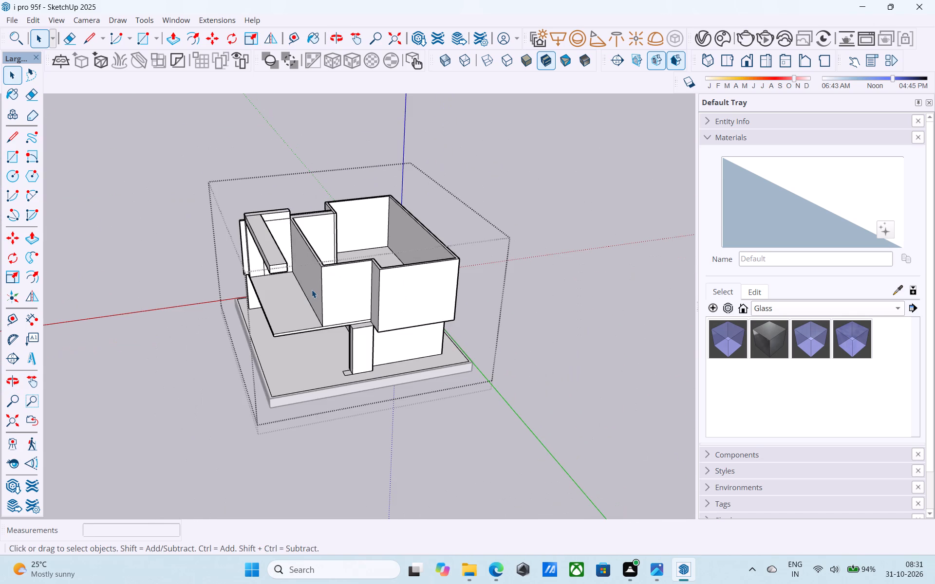
scroll(317, 280, down, 5)
middle_drag(317, 279, 331, 249)
scroll(336, 270, up, 9)
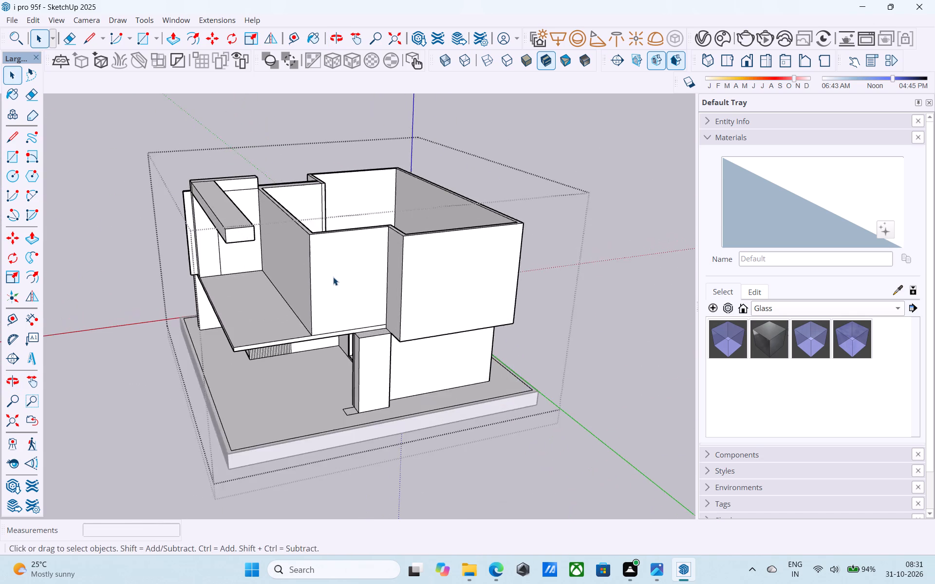
middle_drag(335, 282, 517, 293)
scroll(516, 295, down, 5)
middle_drag(494, 314, 430, 331)
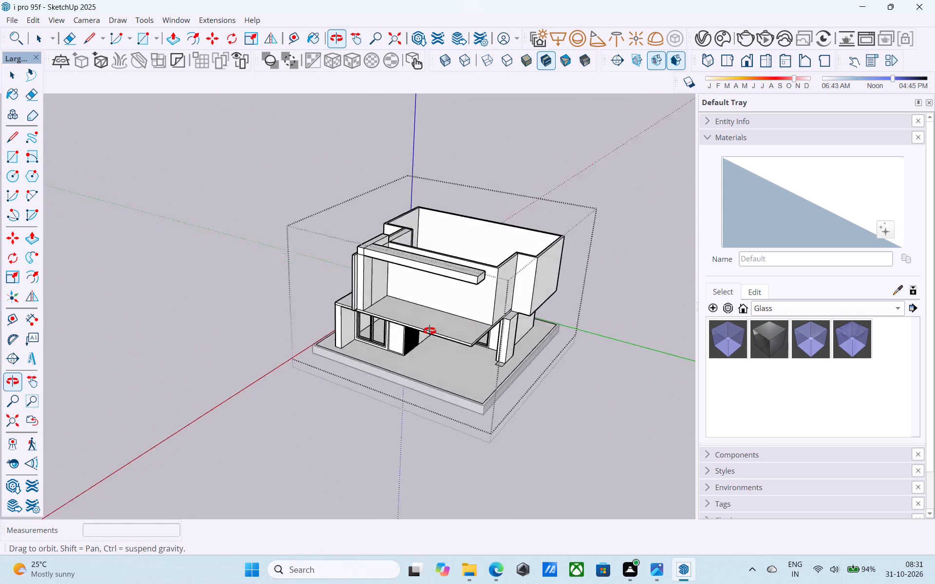
middle_drag(430, 331, 156, 357)
Push/Pull the terrace top beam's inner face 6' to the upper wall and a further 23' 9" across the rooms as a roof slab.
scroll(240, 304, up, 9)
click(184, 250)
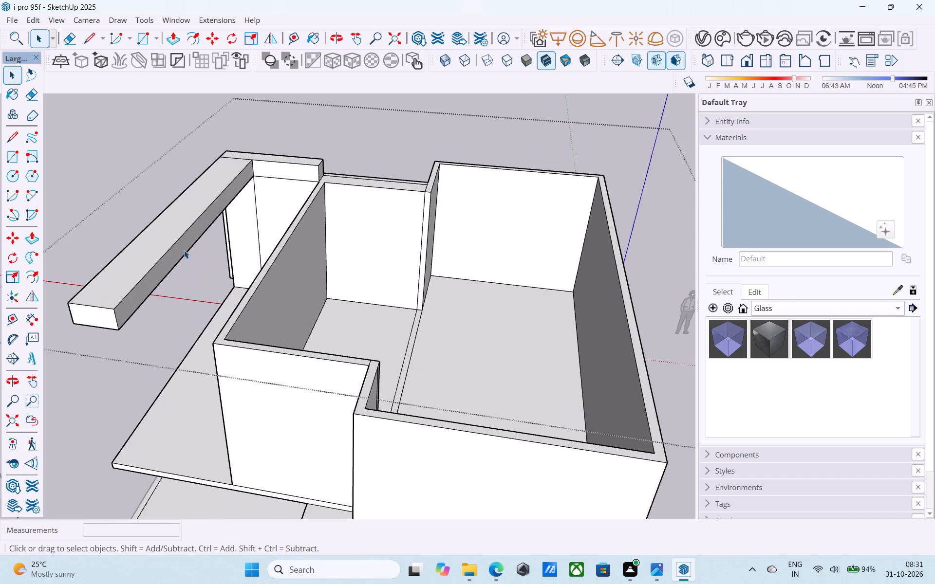
key(p)
click(184, 250)
click(433, 305)
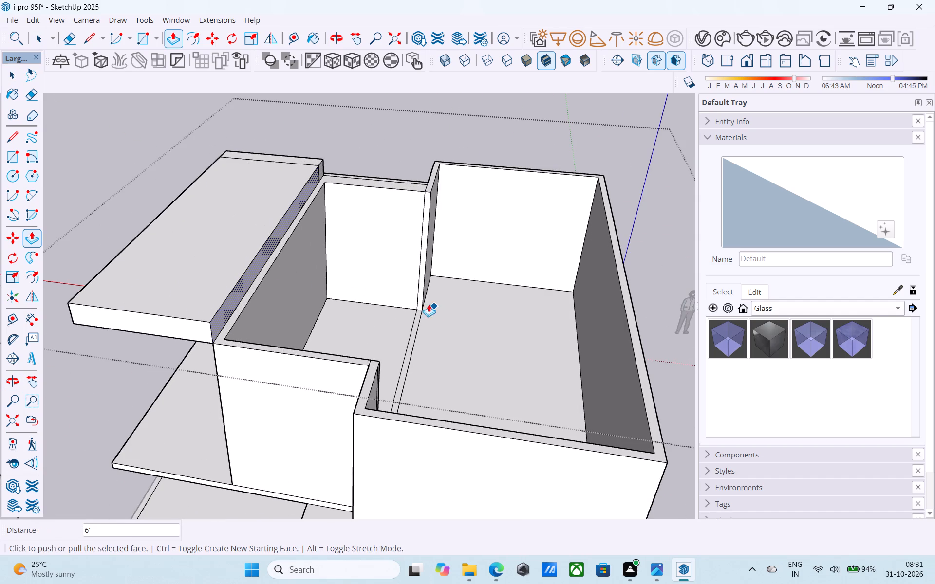
click(294, 265)
scroll(616, 405, down, 2)
middle_drag(598, 396, 560, 365)
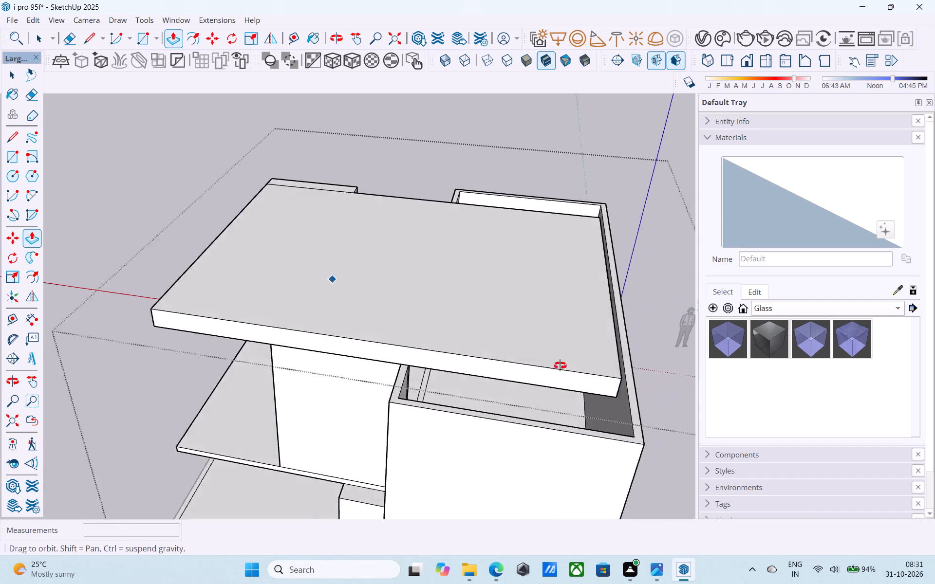
middle_drag(560, 365, 504, 316)
scroll(504, 316, down, 1)
scroll(496, 319, up, 5)
click(469, 283)
Draw a vertical line across the roof slab's pillar-side edge at the corner where the projecting room begins.
scroll(473, 281, down, 4)
middle_drag(496, 295, 535, 315)
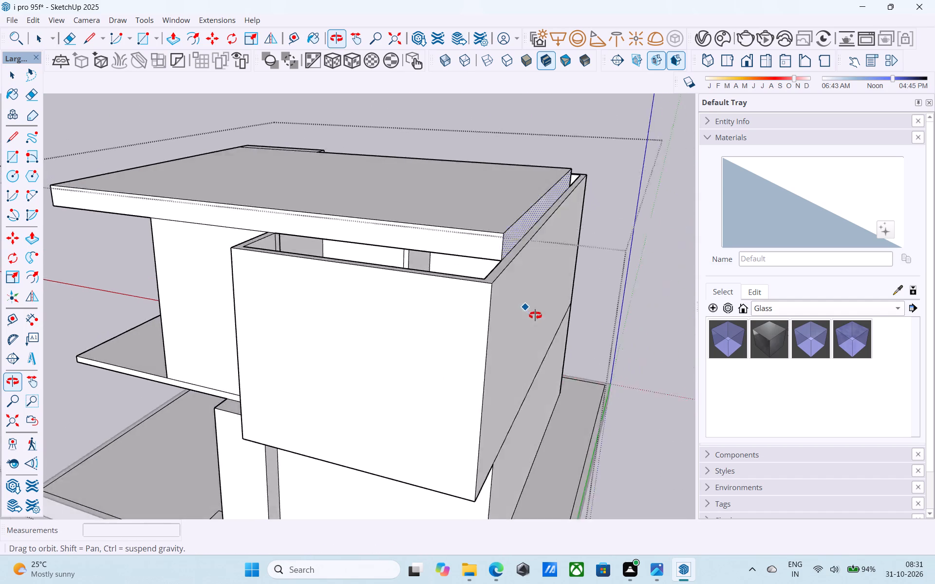
middle_drag(535, 315, 636, 309)
scroll(636, 309, down, 4)
middle_drag(636, 309, 657, 317)
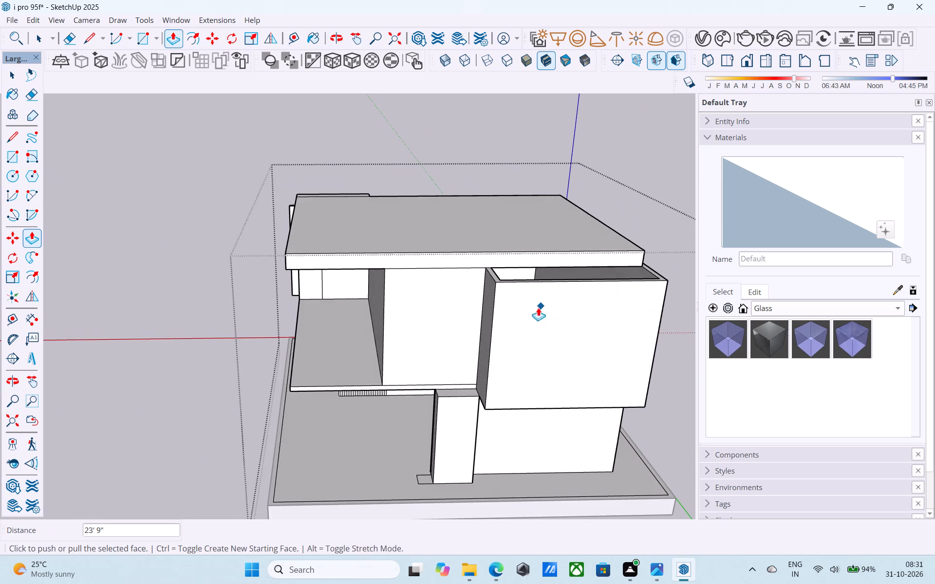
scroll(536, 309, up, 2)
key(space)
text(l)
scroll(536, 309, up, 1)
scroll(470, 253, up, 3)
click(467, 253)
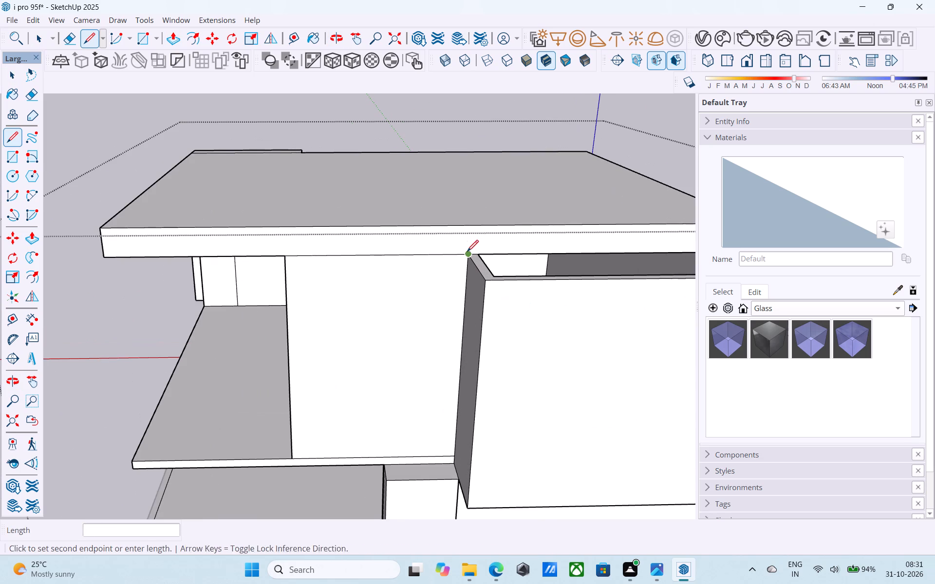
click(472, 224)
Push/Pull the roof slab's edge beside that line out to the projecting room's outer wall face.
key(space)
click(503, 243)
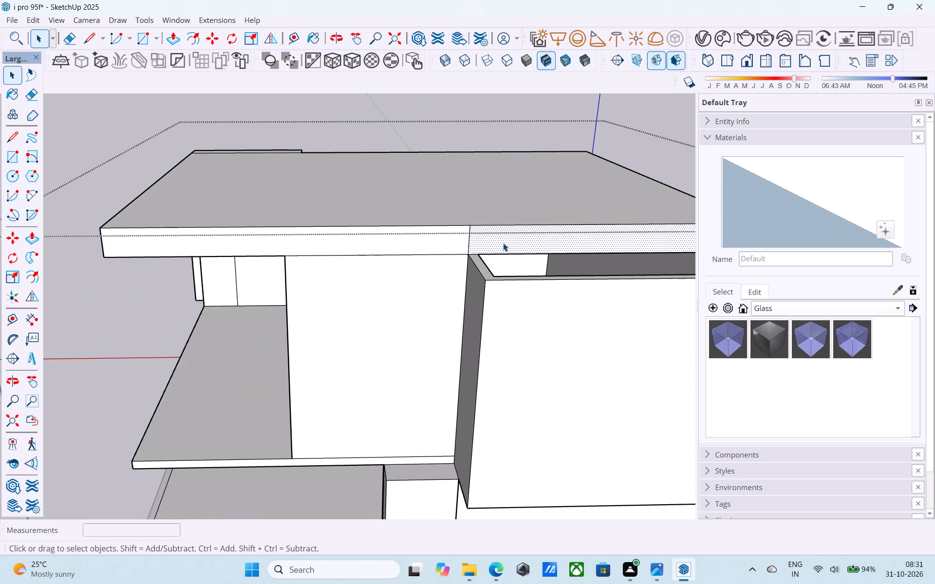
scroll(503, 243, down, 4)
key(p)
click(503, 243)
click(514, 276)
Push/Pull the roof slab's edge opposite the pillar side 5' 6" out to the upper room's outer wall face.
scroll(514, 276, down, 5)
middle_drag(425, 309, 707, 353)
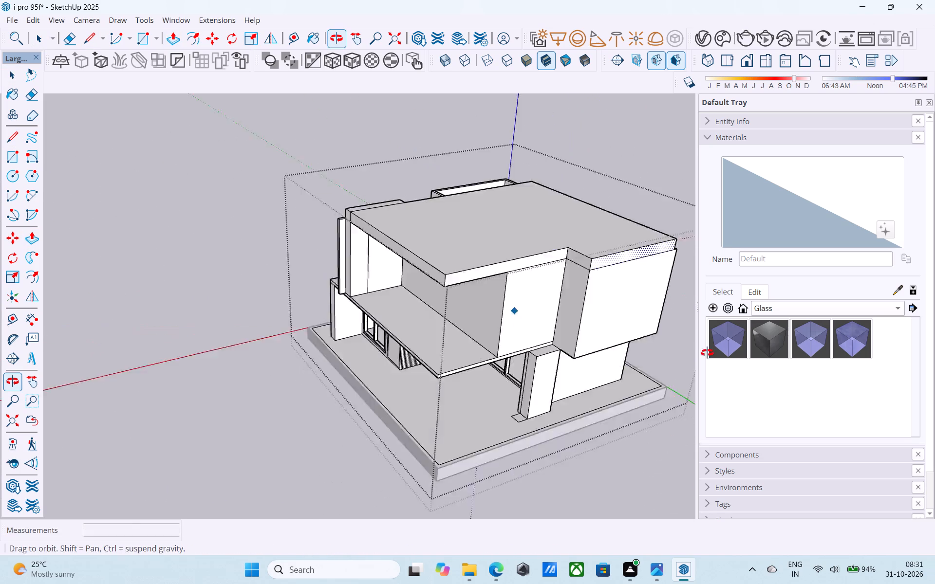
middle_drag(707, 353, 802, 358)
middle_drag(488, 321, 820, 326)
scroll(473, 125, up, 7)
shift+middle_drag(476, 129, 486, 205)
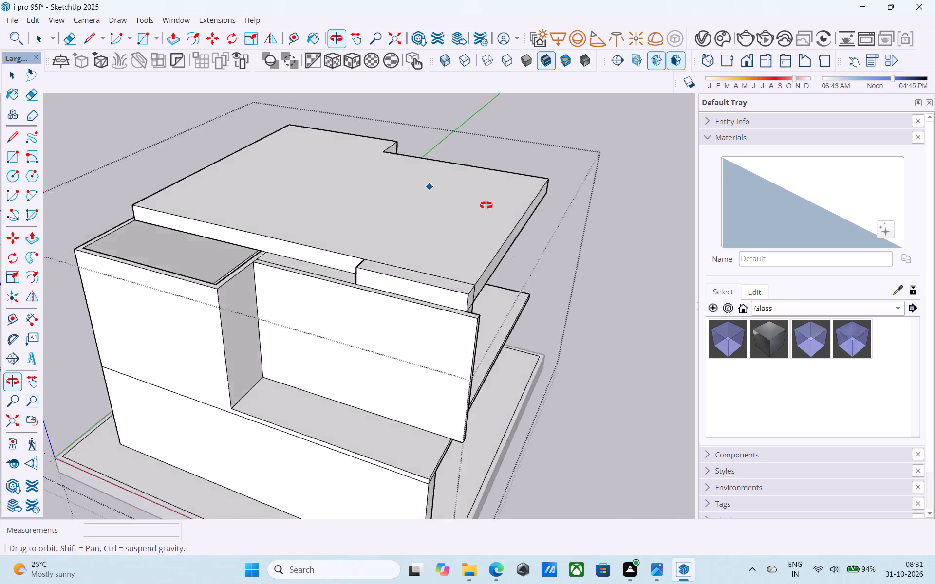
shift+middle_drag(486, 205, 657, 182)
key(space)
click(258, 259)
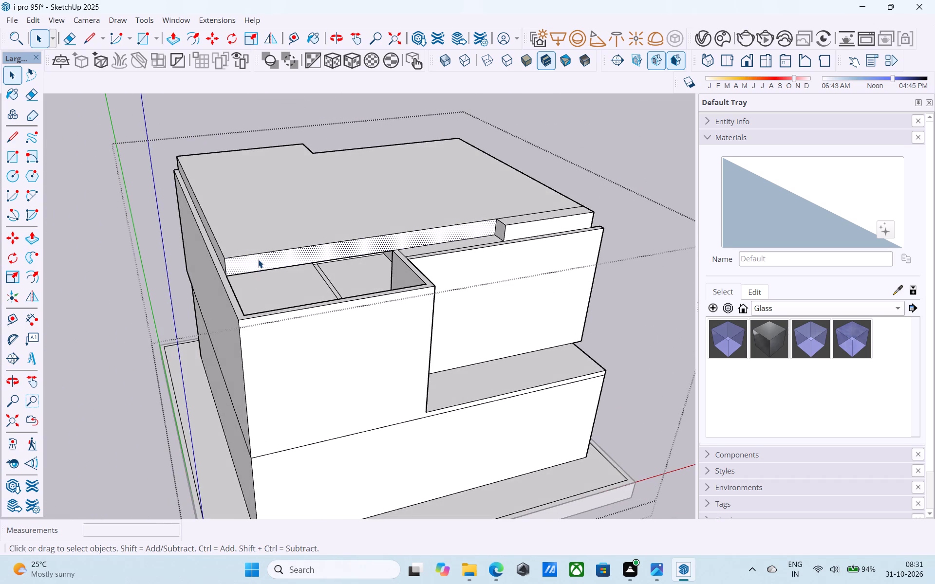
key(p)
click(258, 259)
click(260, 319)
click(275, 248)
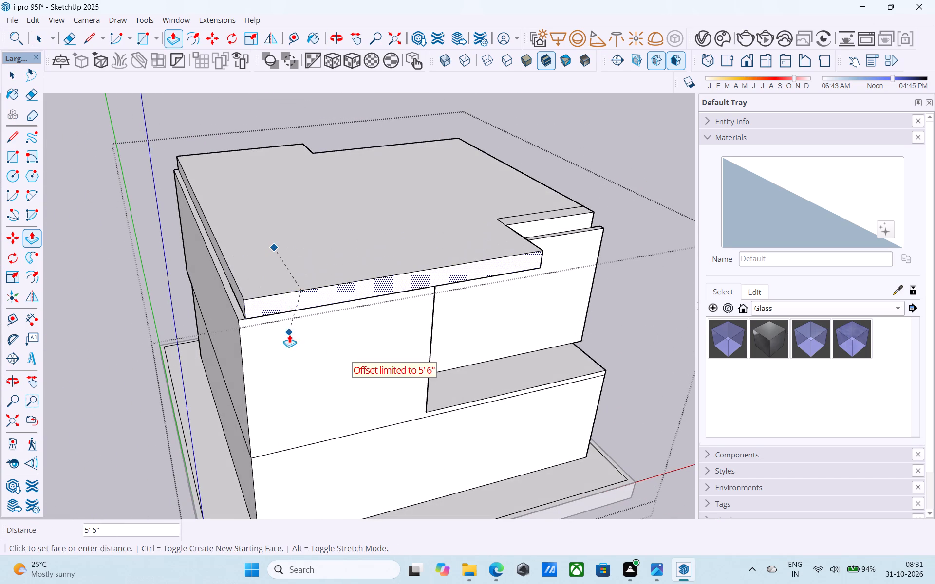
click(283, 347)
key(space)
Push/Pull the roof slab's edge opposite the terrace 6" out, flush with the long outer wall.
scroll(283, 347, down, 5)
middle_drag(283, 347, 327, 358)
scroll(281, 336, up, 2)
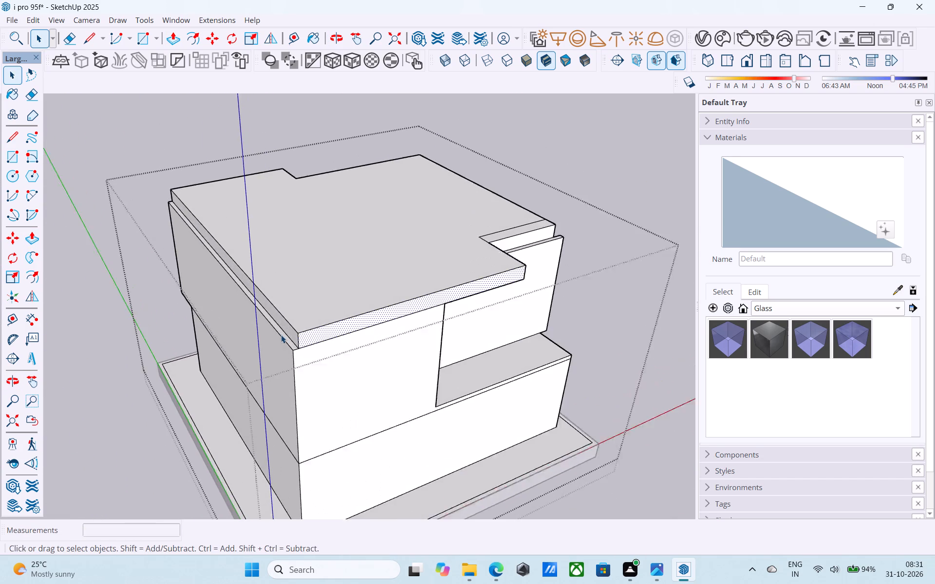
scroll(281, 335, up, 3)
click(285, 326)
key(p)
click(285, 325)
click(254, 349)
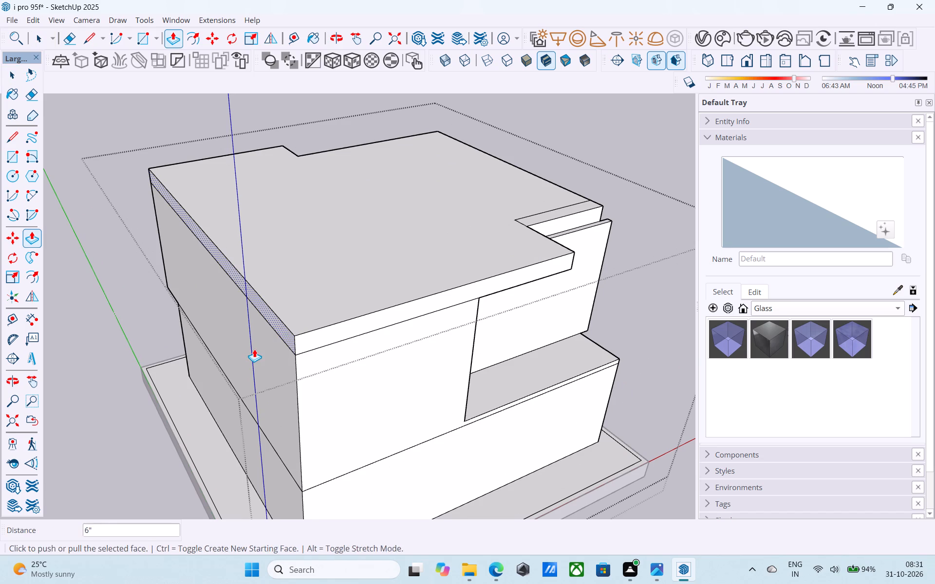
key(space)
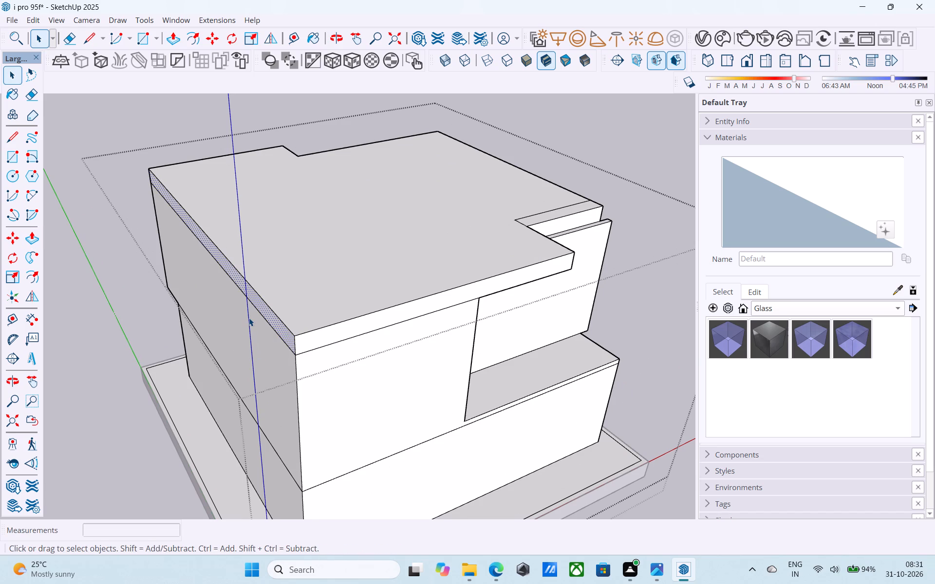
Examine the new roof slab's overhang and its junction with the terrace frame from different angles.
scroll(257, 308, down, 10)
middle_drag(258, 307, 256, 307)
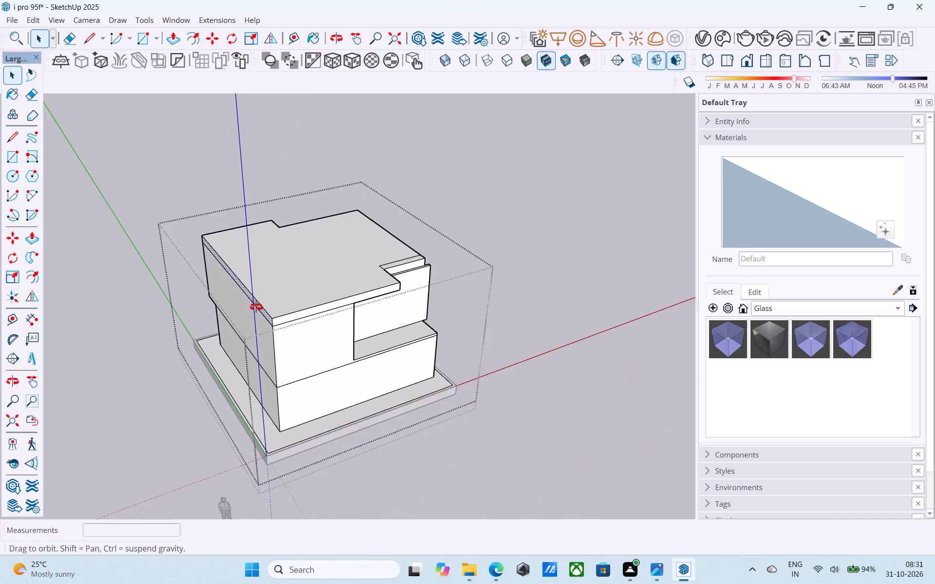
middle_drag(256, 307, 0, 335)
middle_drag(361, 345, 50, 227)
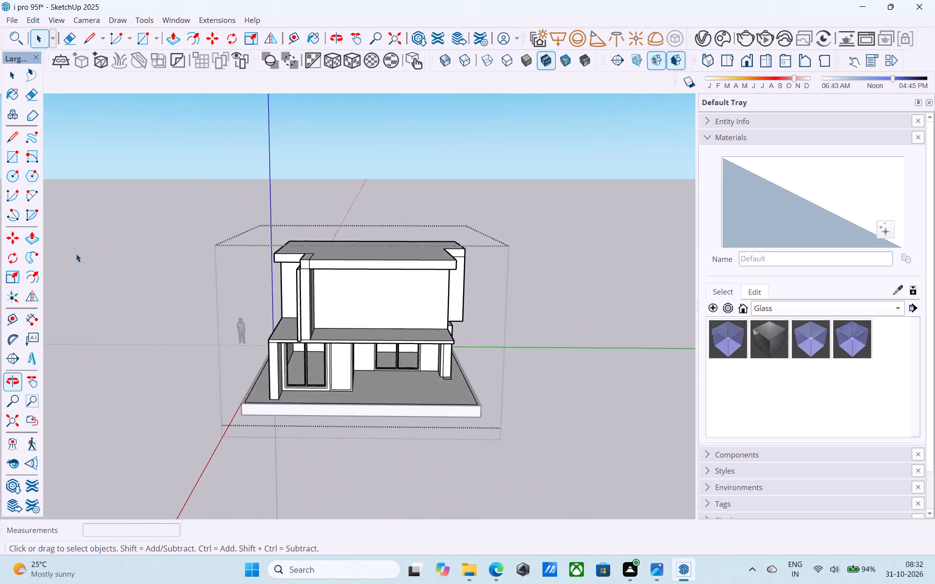
scroll(312, 313, up, 5)
middle_drag(314, 313, 411, 298)
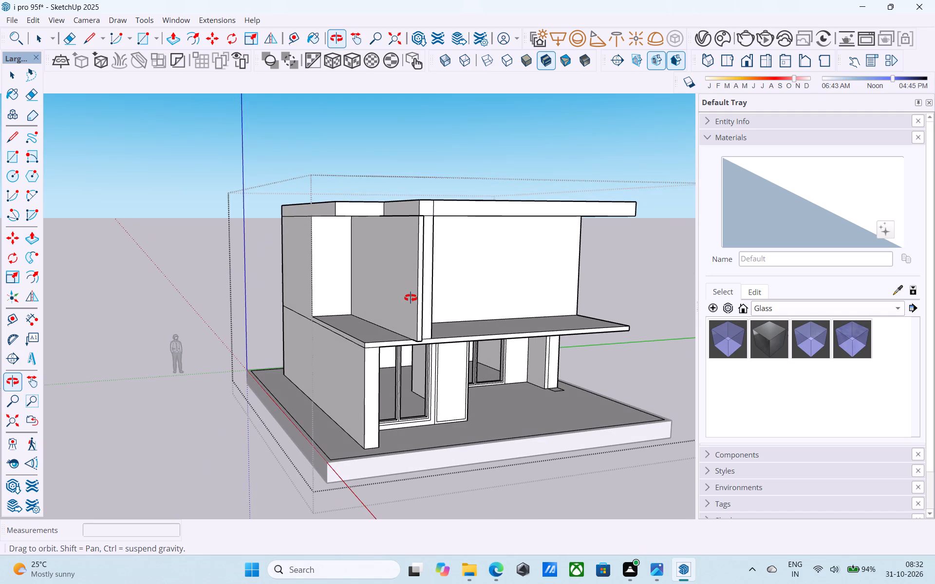
middle_drag(411, 298, 411, 297)
scroll(411, 295, down, 4)
middle_drag(397, 297, 344, 263)
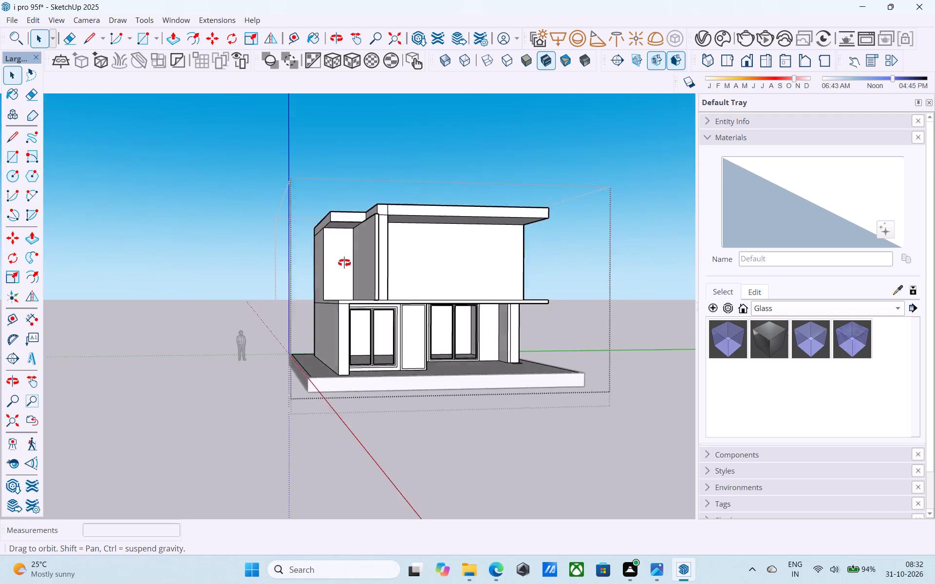
middle_drag(344, 263, 251, 302)
scroll(361, 202, down, 6)
middle_drag(361, 184, 331, 176)
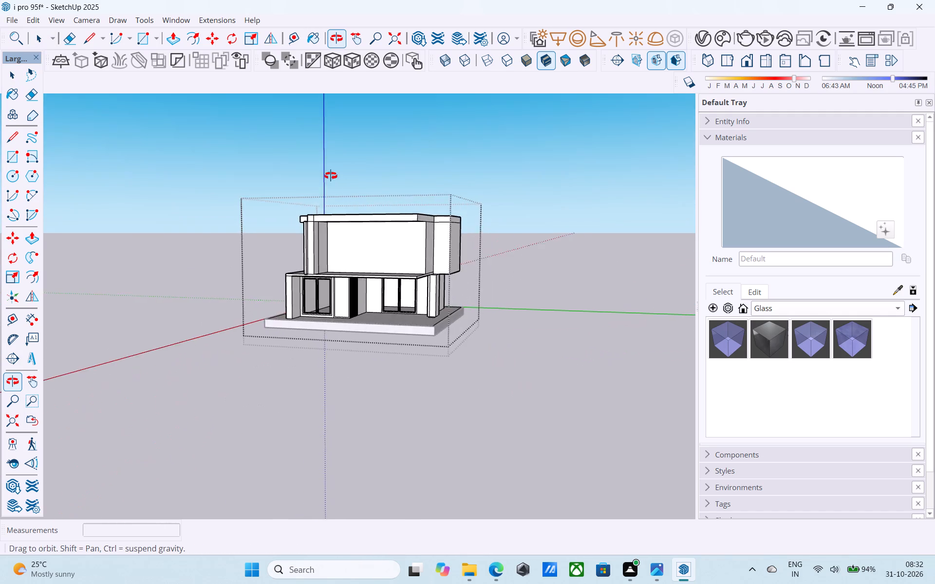
middle_drag(331, 176, 308, 197)
middle_drag(334, 235, 354, 223)
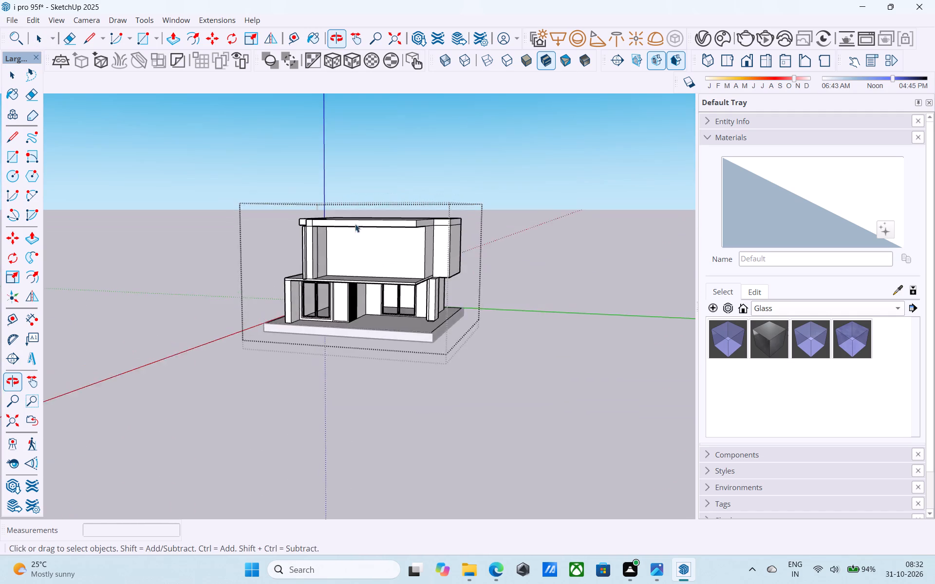
scroll(362, 230, up, 8)
scroll(373, 225, down, 6)
middle_drag(373, 225, 289, 188)
shift+middle_drag(346, 212, 423, 204)
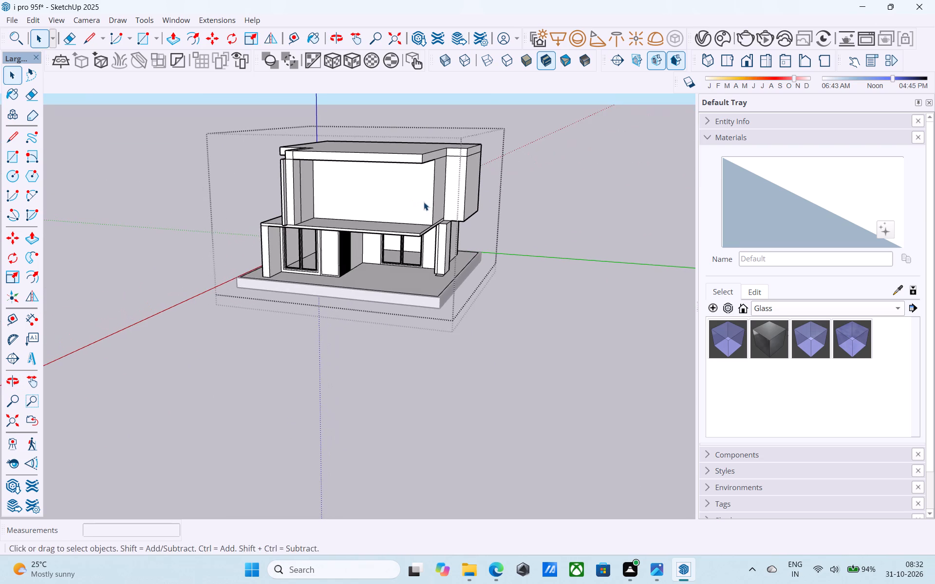
shift+middle_drag(403, 202, 430, 224)
Erase the seam lines on the terrace-side face where the frame's upright meets the roof slab.
scroll(347, 169, up, 14)
key(e)
drag(295, 178, 286, 180)
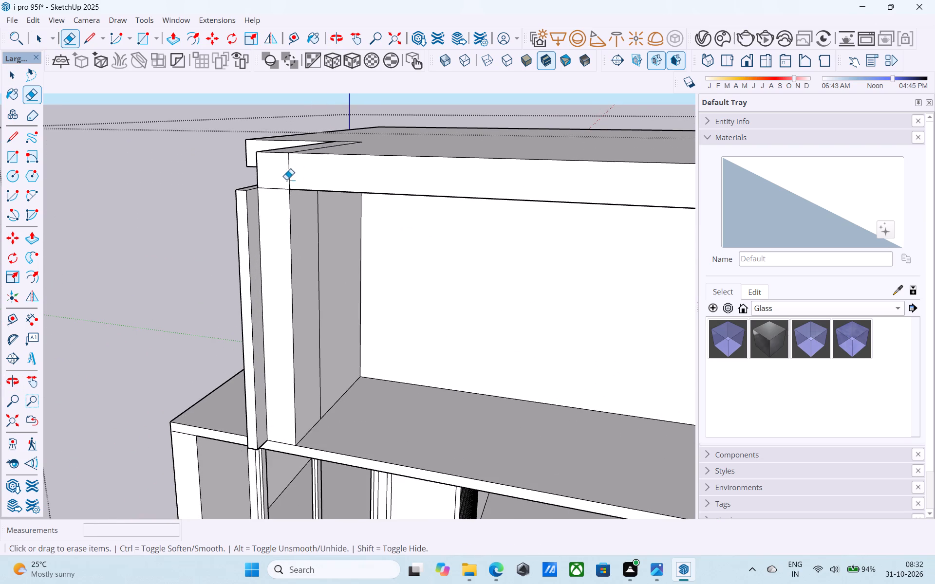
drag(286, 180, 284, 181)
drag(283, 181, 279, 194)
key(space)
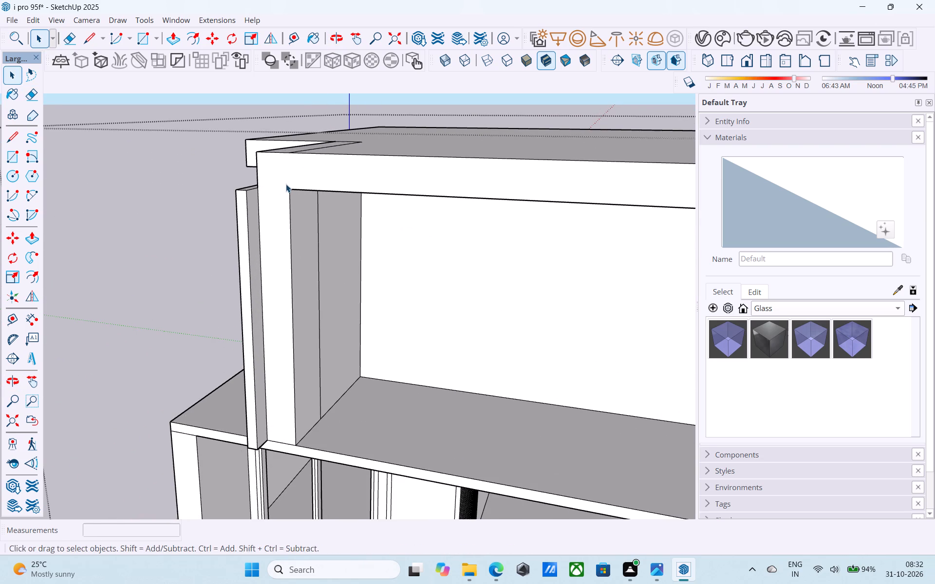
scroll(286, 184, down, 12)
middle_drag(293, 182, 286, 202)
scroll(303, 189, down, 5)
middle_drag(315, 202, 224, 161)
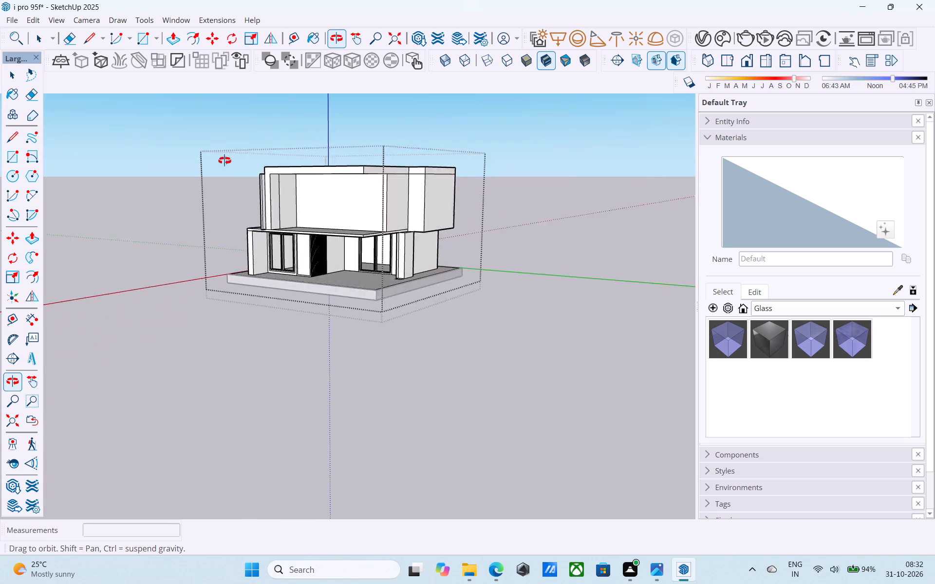
Examine the roof slab, terrace frame and pillar side of the building from different angles.
middle_drag(224, 161, 212, 162)
scroll(641, 216, down, 4)
middle_drag(617, 222, 566, 234)
middle_drag(408, 178, 314, 174)
scroll(292, 174, up, 9)
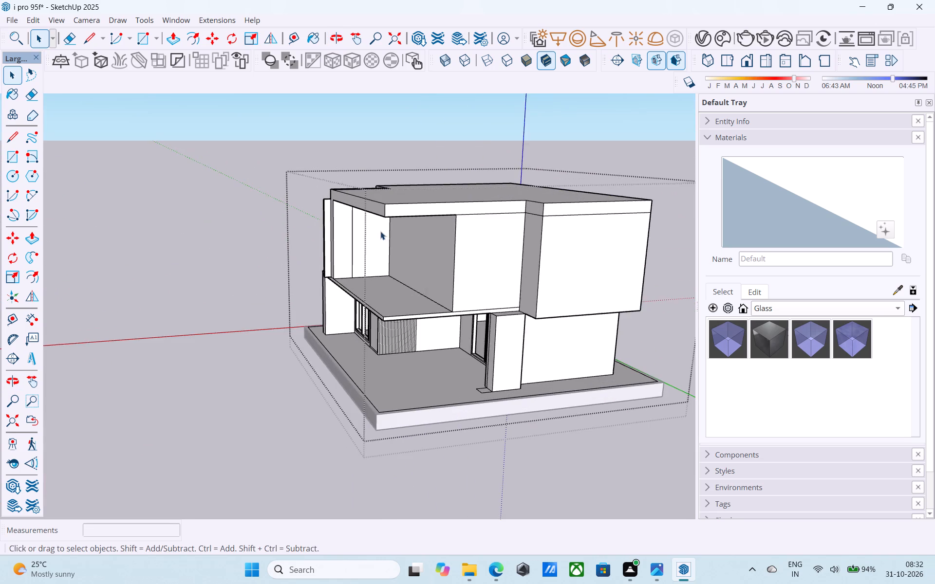
middle_drag(380, 231, 391, 200)
middle_drag(489, 188, 485, 181)
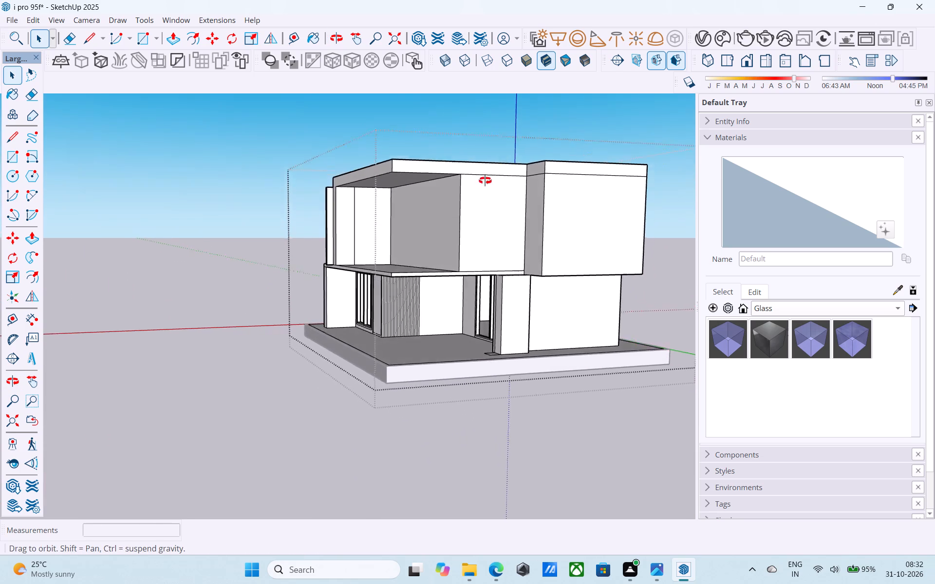
middle_drag(485, 181, 500, 139)
scroll(500, 139, up, 3)
scroll(475, 164, down, 4)
scroll(346, 272, down, 9)
scroll(349, 208, up, 7)
scroll(349, 206, down, 7)
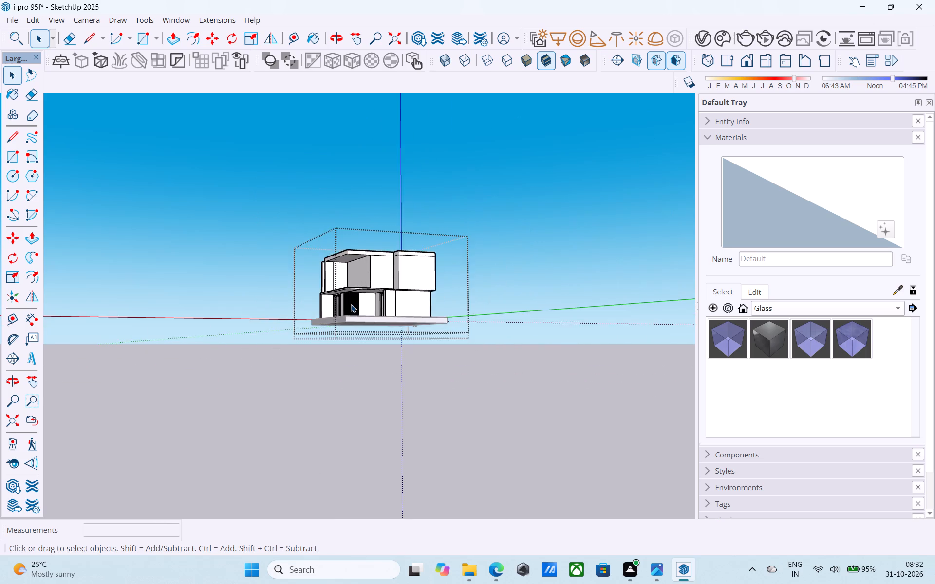
middle_drag(351, 304, 390, 336)
scroll(380, 304, up, 8)
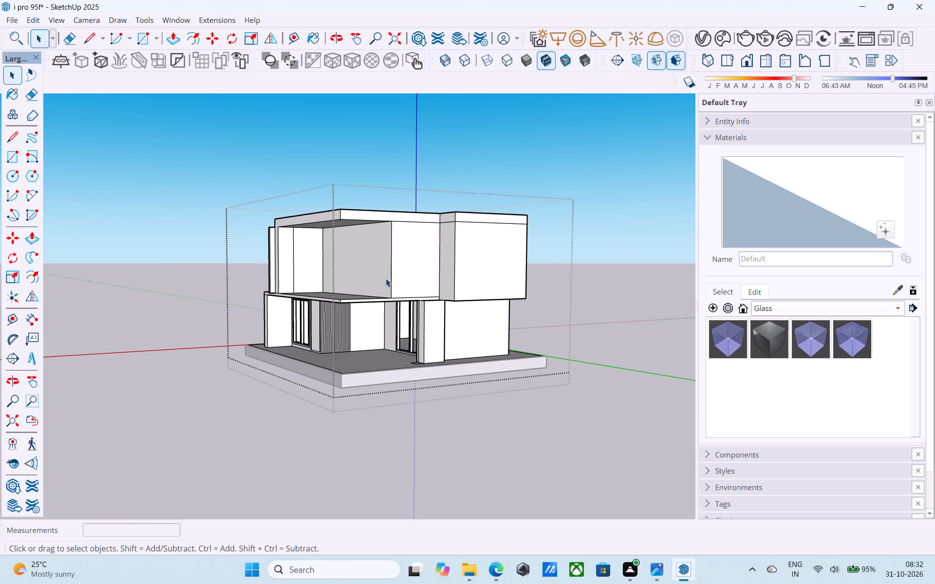
scroll(386, 277, down, 7)
middle_drag(386, 284, 477, 321)
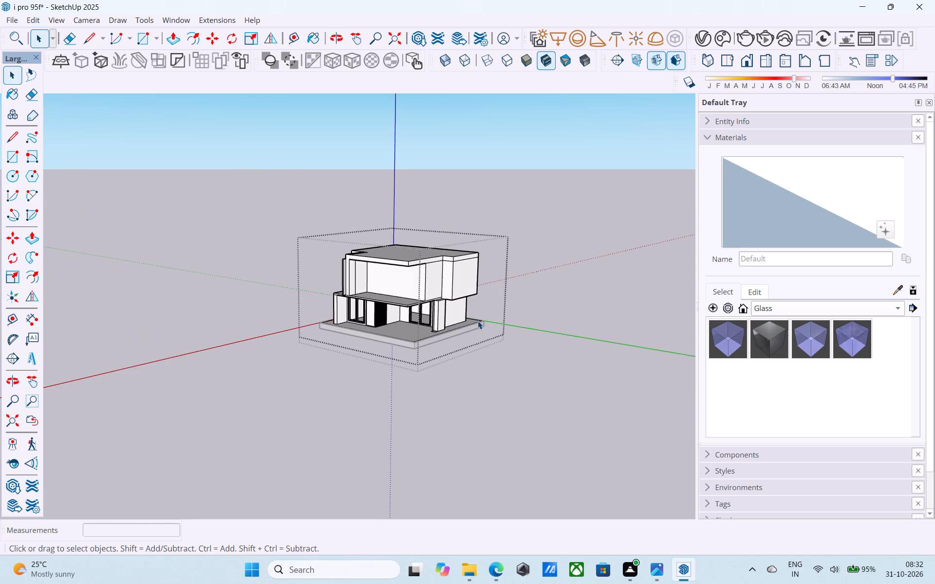
middle_drag(466, 314, 566, 338)
Draw a slanted brace outline extending 1.5' outward from the roof slab's terrace corner on the pillar side, down to the pillar's base and back to the slab's lower corner.
scroll(468, 286, up, 8)
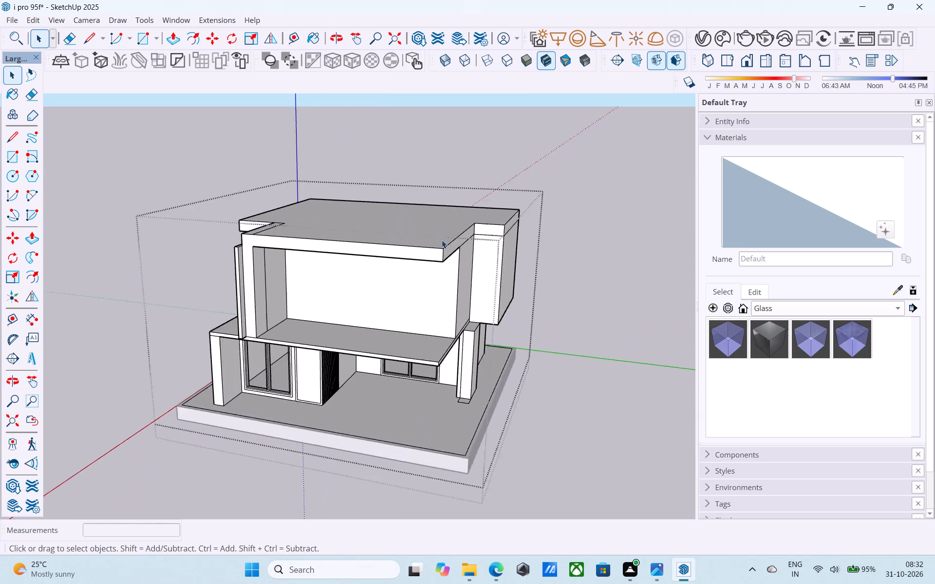
scroll(442, 240, up, 7)
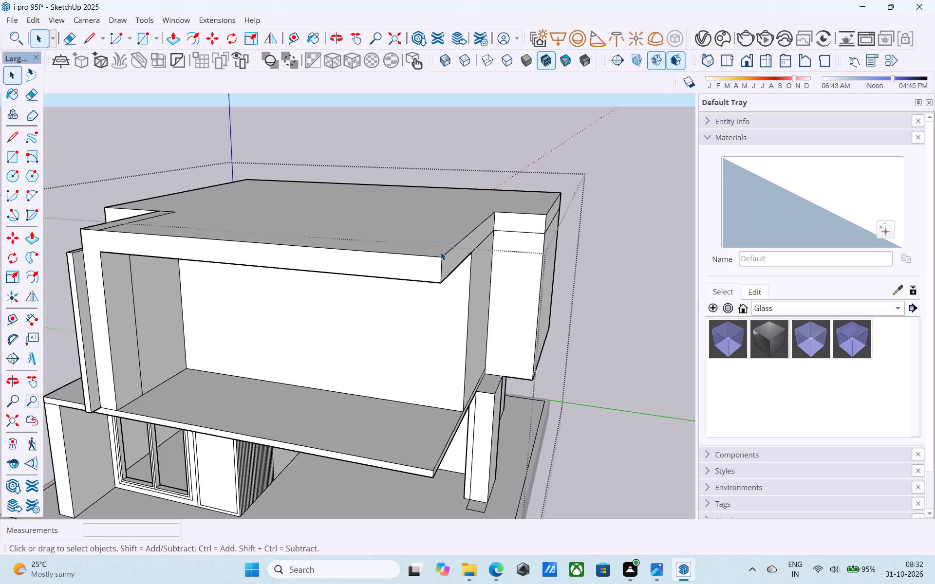
key(l)
click(440, 260)
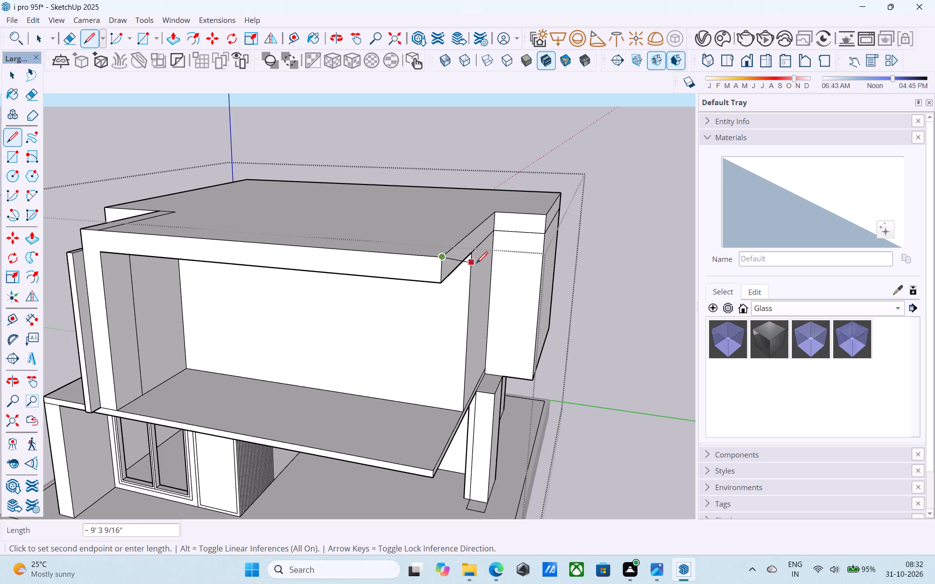
text(1.5')
key(Return)
scroll(479, 265, down, 4)
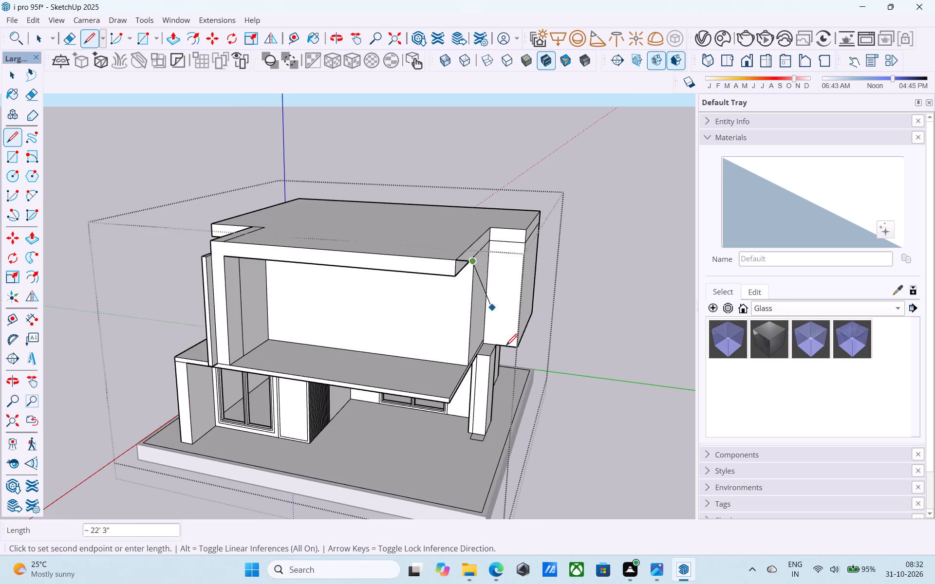
scroll(493, 437, up, 6)
click(479, 433)
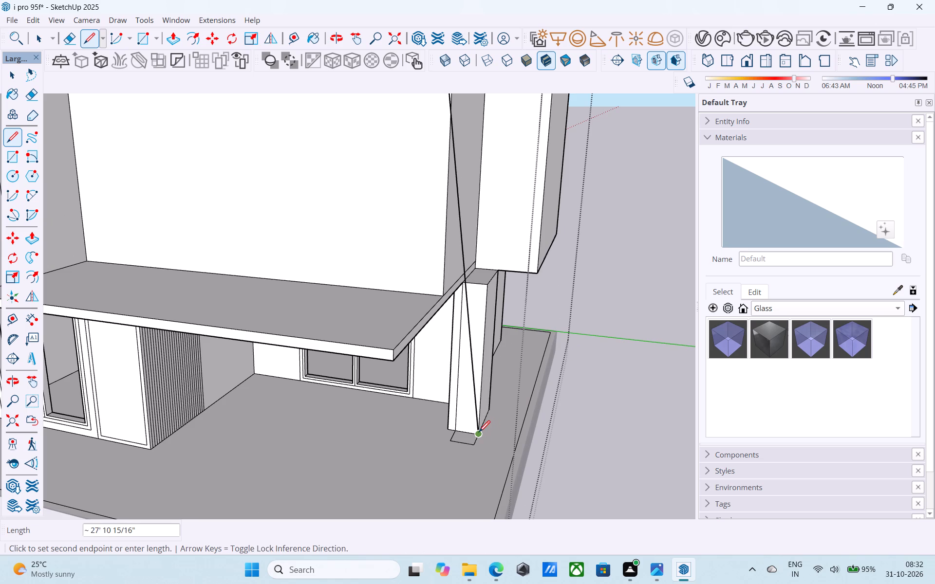
click(457, 428)
scroll(457, 428, down, 5)
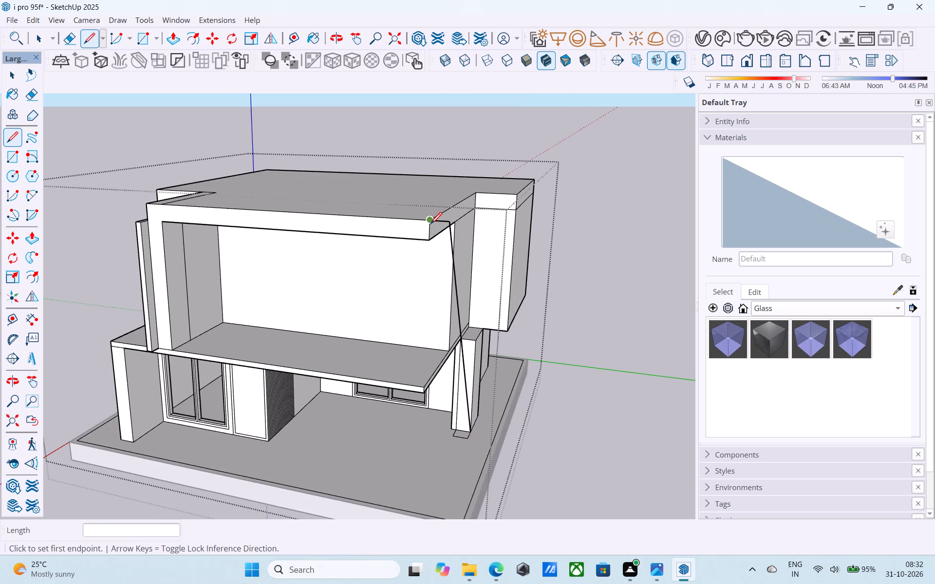
click(428, 238)
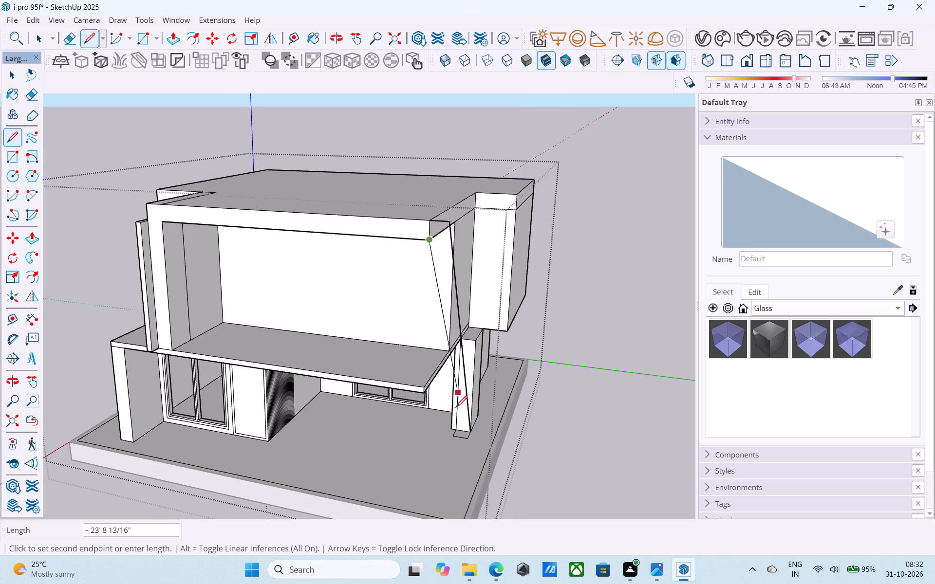
scroll(453, 430, up, 7)
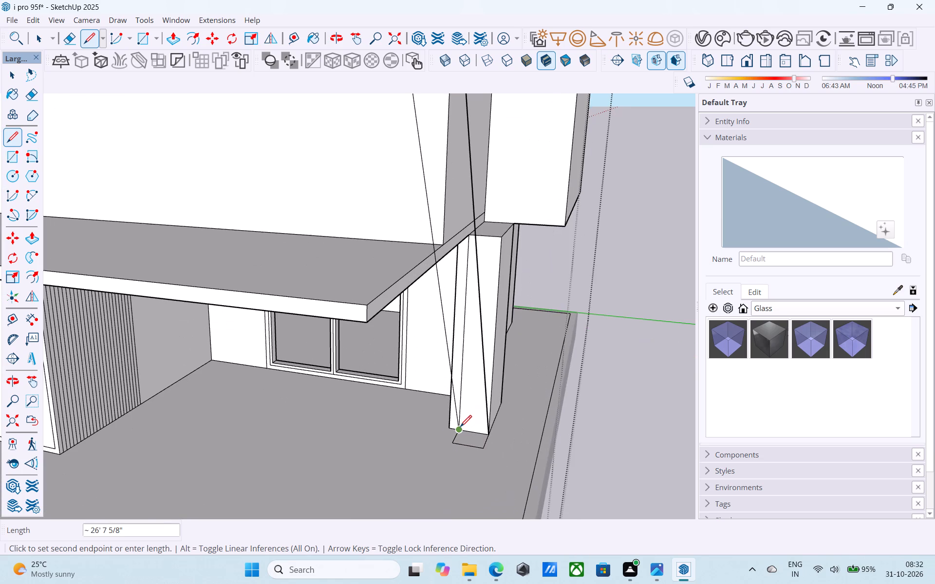
click(460, 428)
Examine the slanted brace face between the roof slab's corner and the pillar's base from all sides.
scroll(460, 428, down, 5)
middle_drag(444, 426, 338, 463)
scroll(464, 394, down, 13)
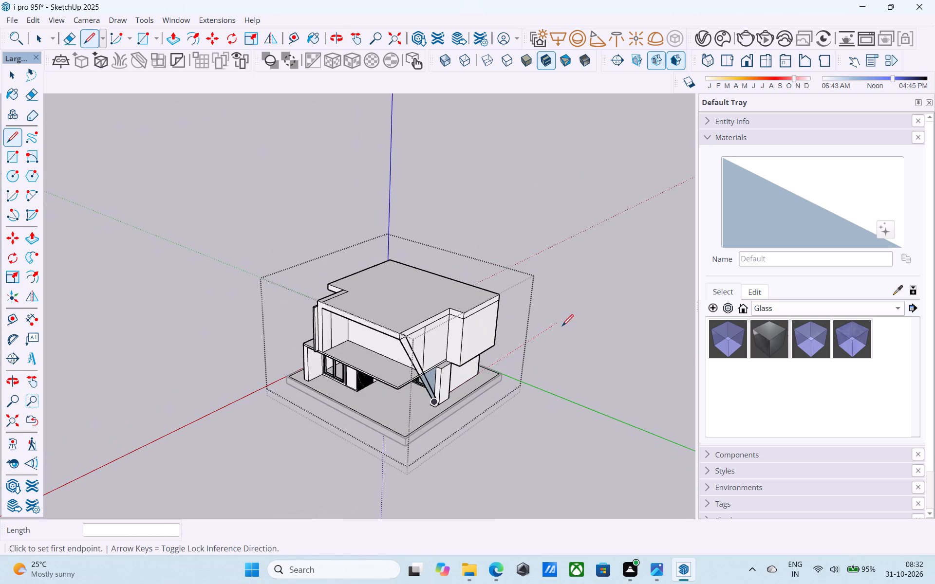
key(space)
scroll(600, 282, down, 5)
middle_drag(600, 281, 581, 268)
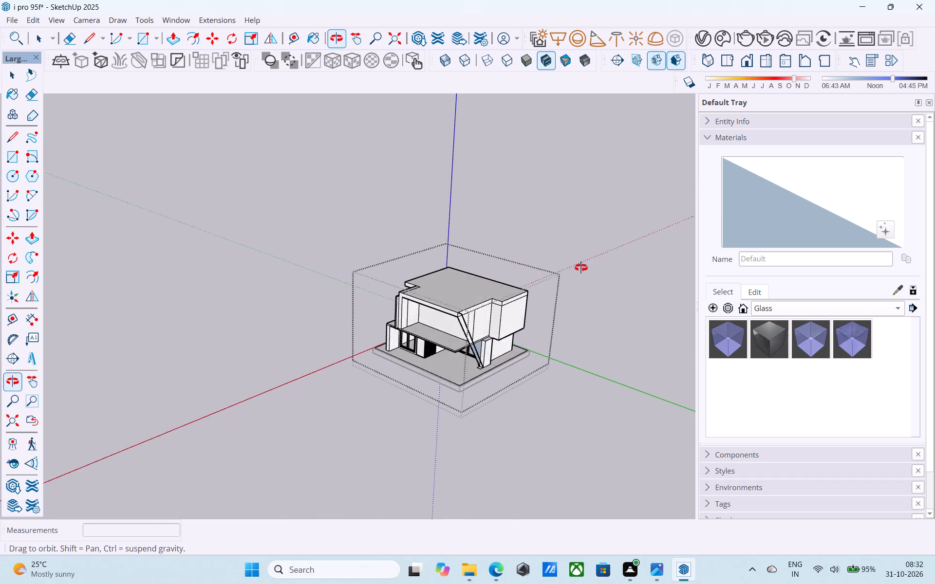
middle_drag(581, 268, 580, 267)
scroll(588, 263, down, 6)
middle_drag(595, 268, 472, 255)
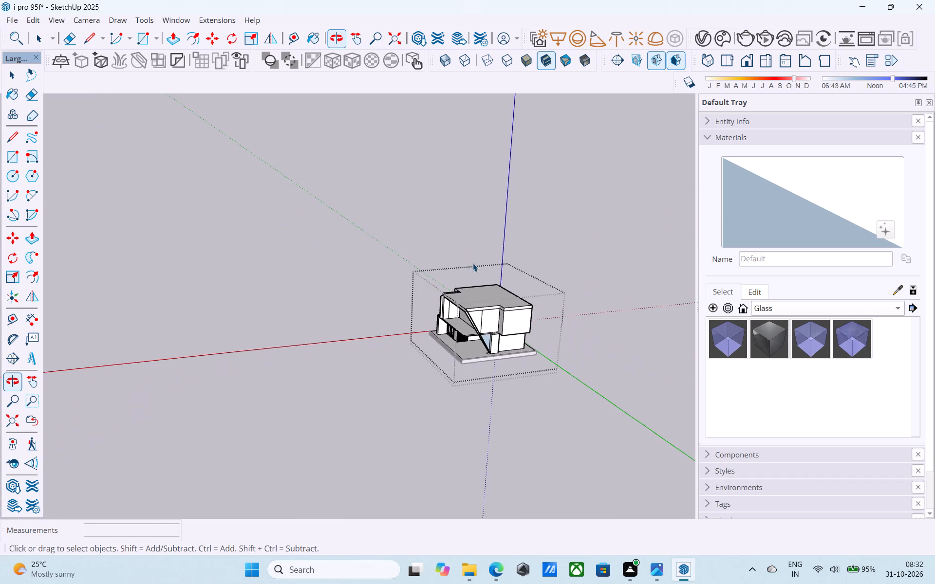
scroll(467, 329, up, 15)
middle_drag(485, 328, 459, 317)
scroll(563, 243, down, 7)
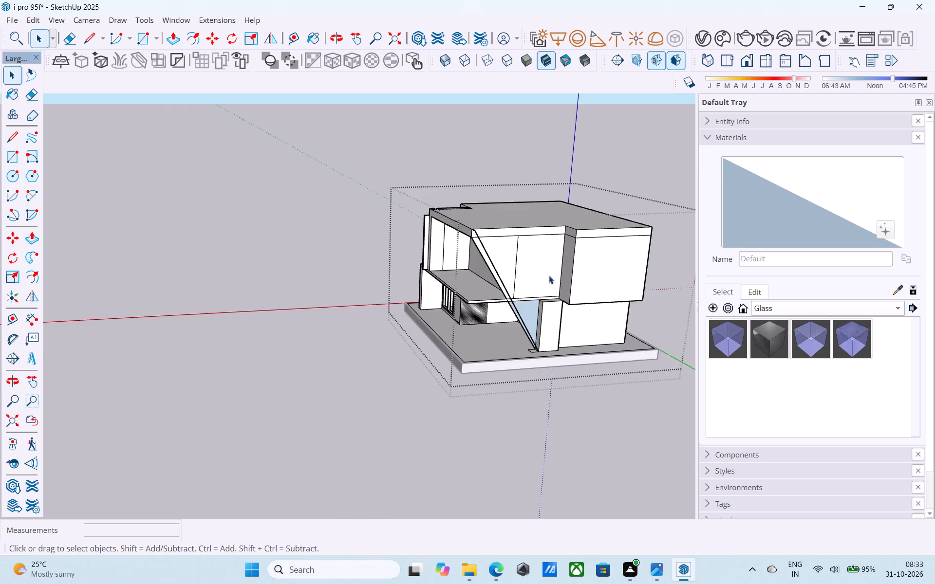
middle_drag(544, 283, 388, 300)
scroll(387, 300, up, 8)
scroll(384, 299, down, 7)
middle_drag(607, 238, 448, 259)
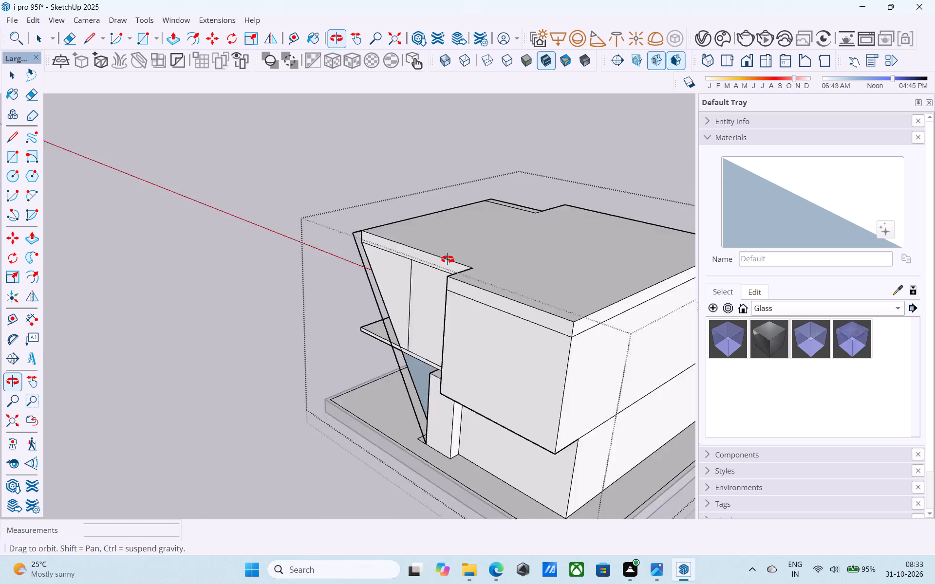
middle_drag(448, 259, 401, 263)
scroll(338, 278, up, 6)
middle_drag(347, 274, 624, 236)
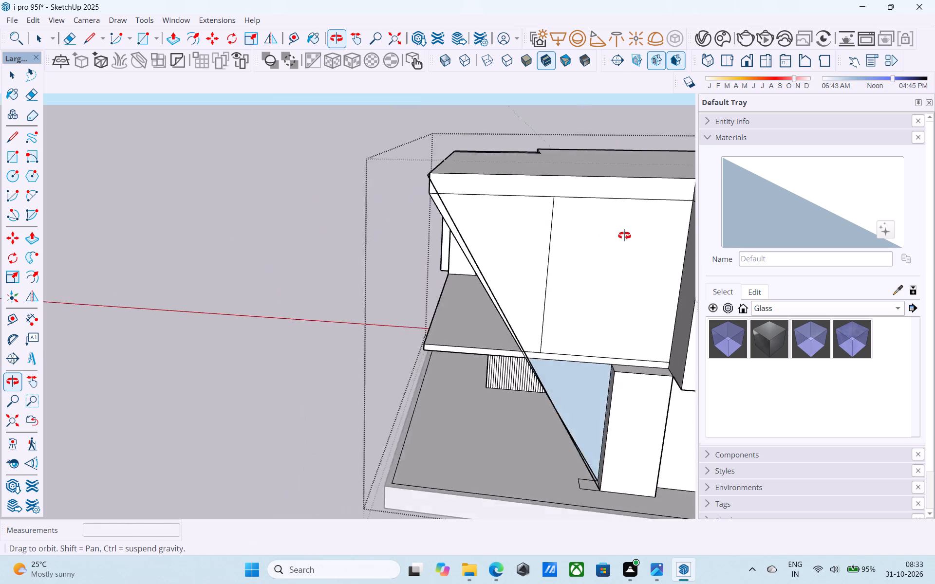
middle_drag(624, 236, 782, 242)
scroll(486, 220, down, 1)
middle_drag(488, 220, 509, 234)
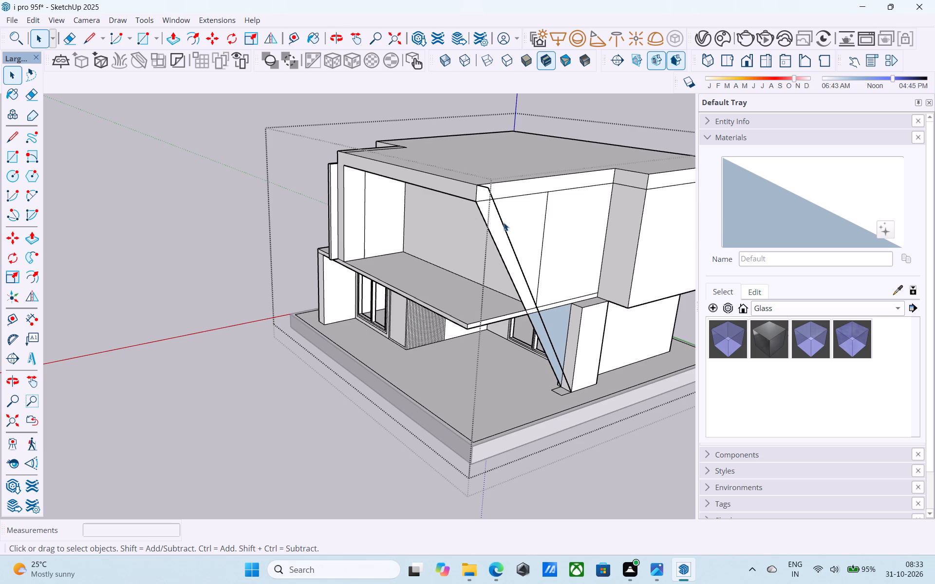
middle_drag(504, 222, 478, 228)
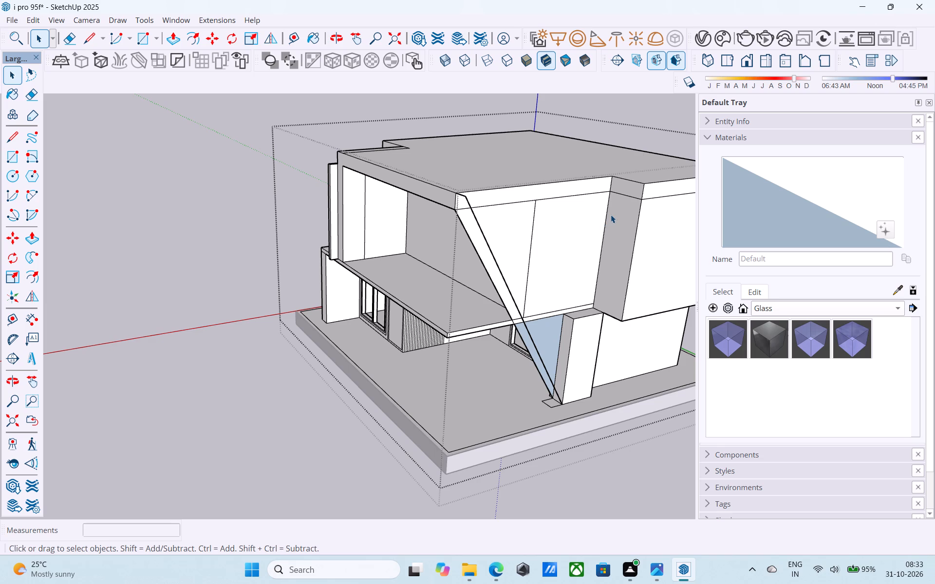
scroll(611, 215, down, 6)
middle_drag(611, 215, 612, 215)
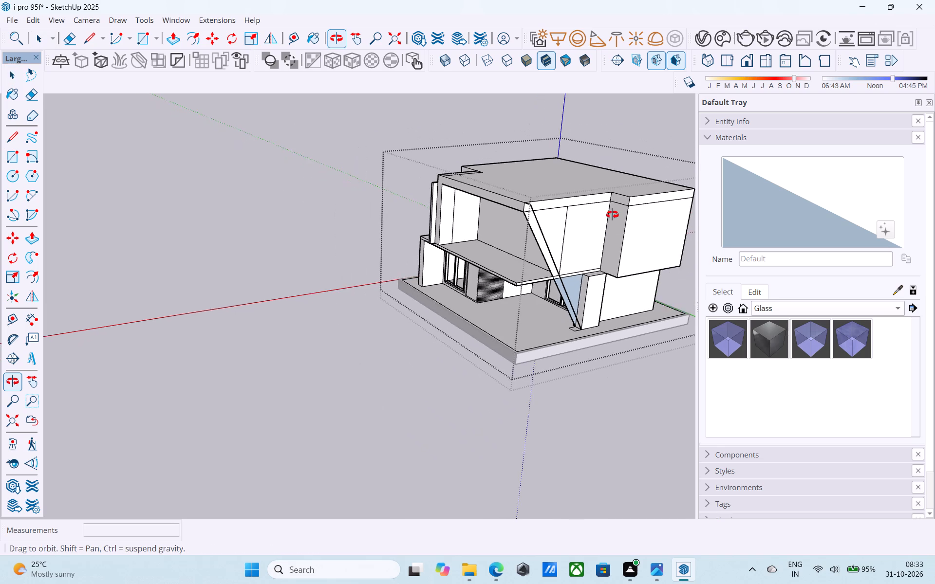
middle_drag(612, 215, 734, 252)
middle_drag(575, 237, 576, 224)
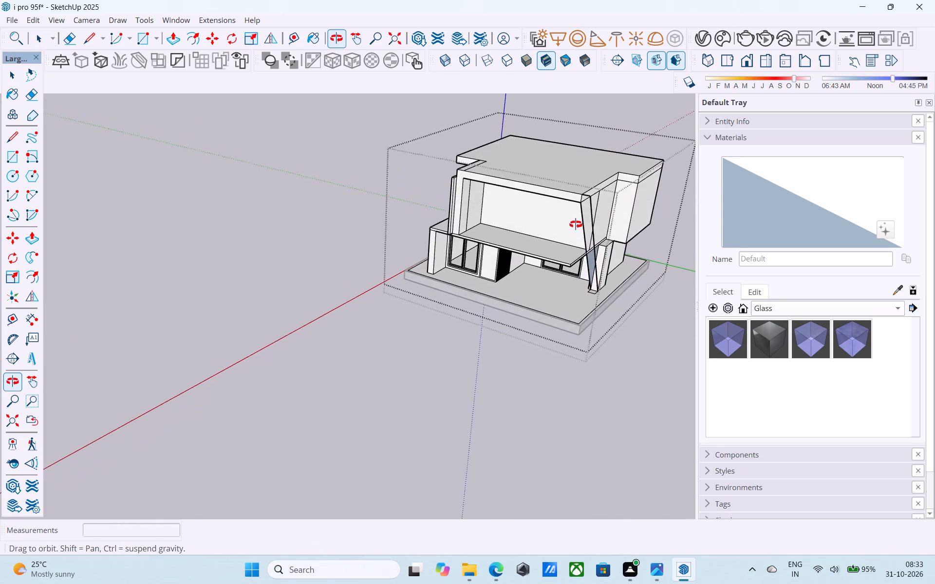
middle_drag(576, 224, 632, 242)
scroll(632, 238, up, 6)
scroll(622, 158, up, 4)
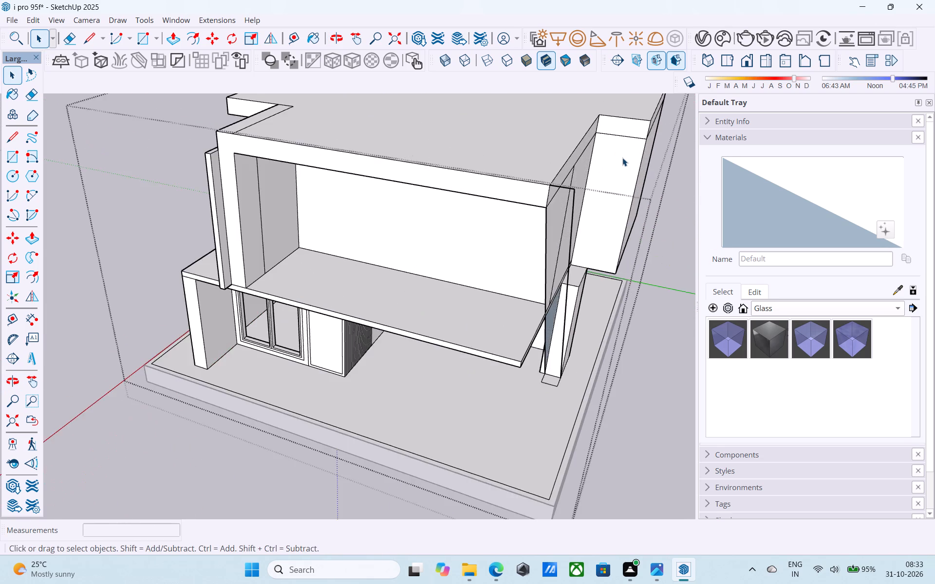
scroll(622, 158, up, 2)
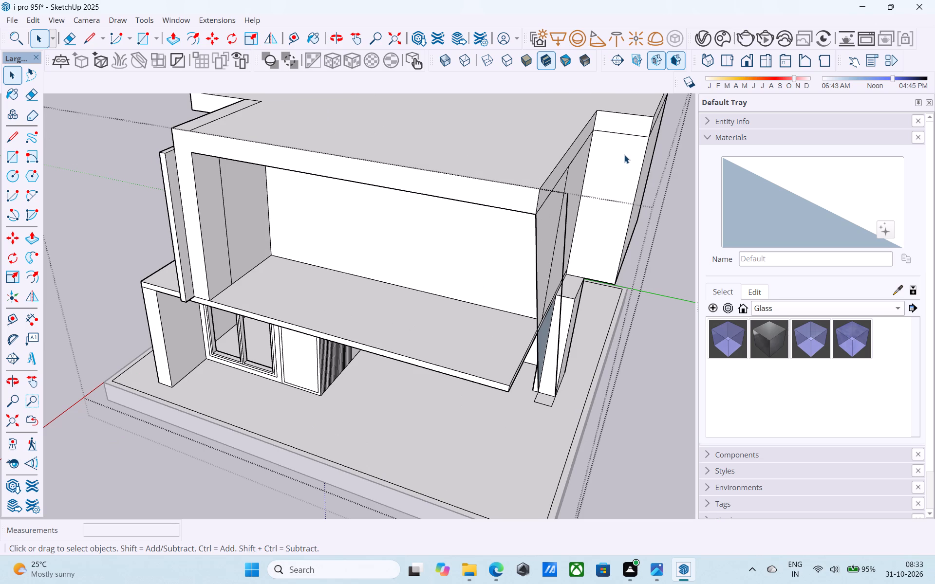
scroll(625, 154, down, 6)
middle_drag(620, 151, 537, 188)
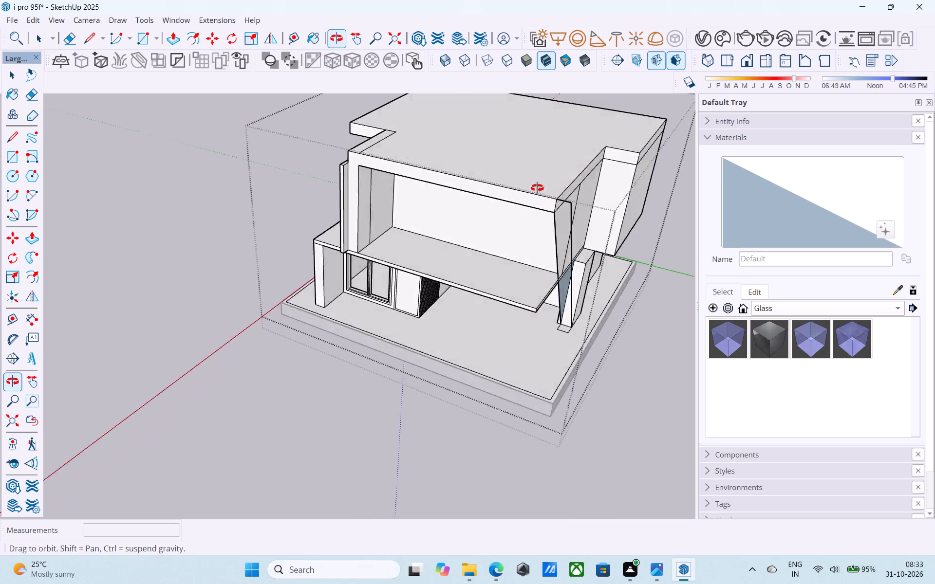
middle_drag(537, 188, 502, 189)
scroll(505, 185, down, 5)
middle_drag(416, 270, 132, 280)
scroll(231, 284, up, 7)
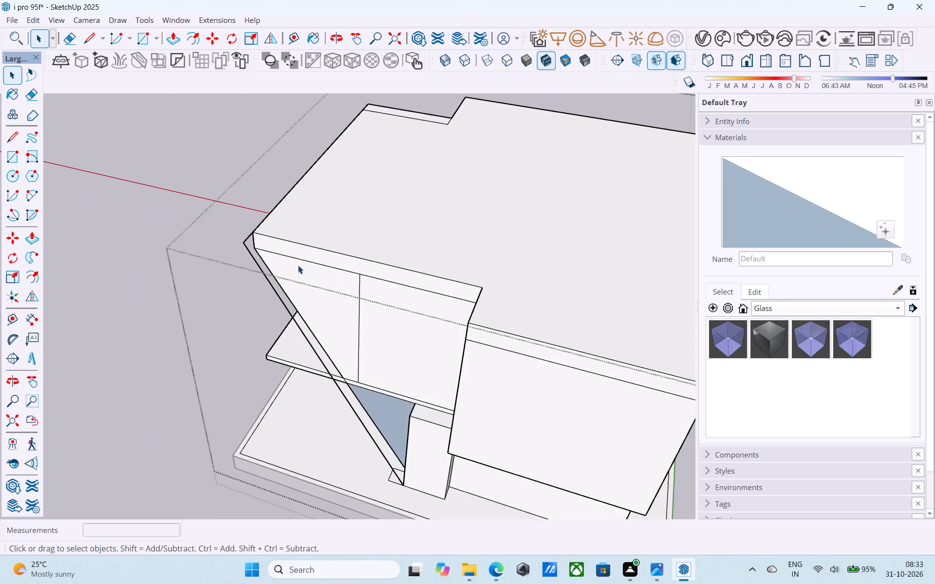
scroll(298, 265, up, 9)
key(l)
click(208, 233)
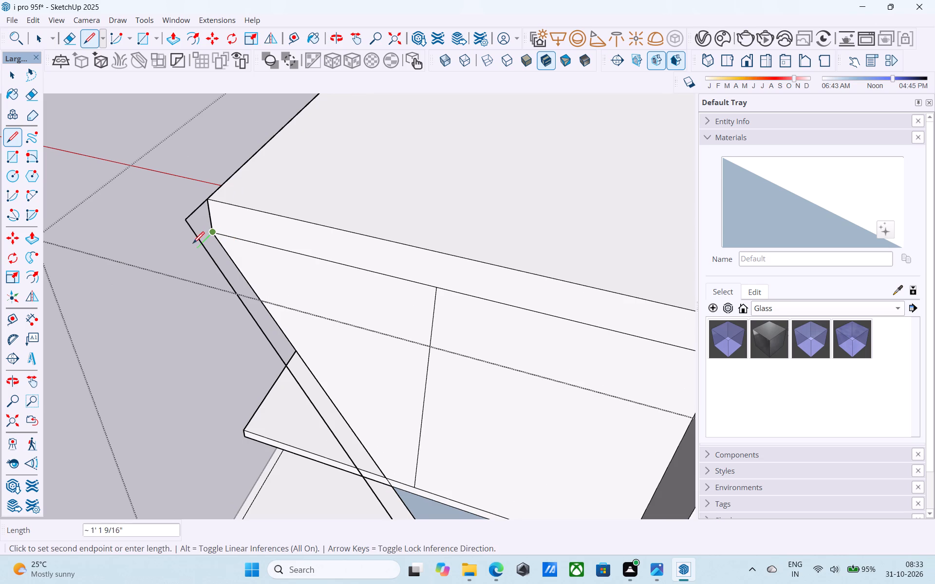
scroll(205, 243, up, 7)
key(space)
Draw a 1' 6" line outward from the roof slab's lower corner and join it to the brace's upper outer corner.
middle_drag(207, 244, 227, 241)
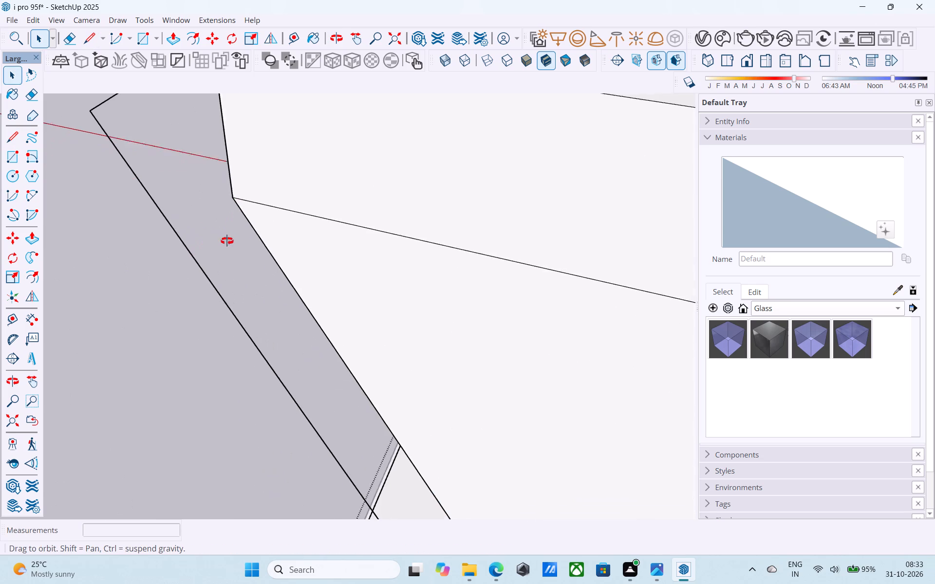
middle_drag(227, 241, 320, 231)
scroll(267, 245, down, 3)
middle_drag(269, 246, 333, 244)
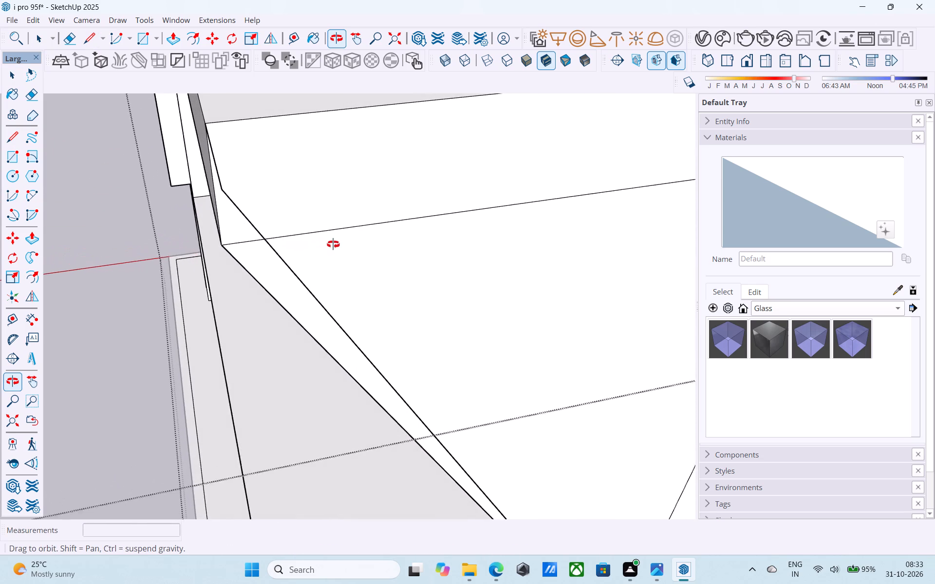
middle_drag(333, 244, 338, 245)
key(l)
click(218, 239)
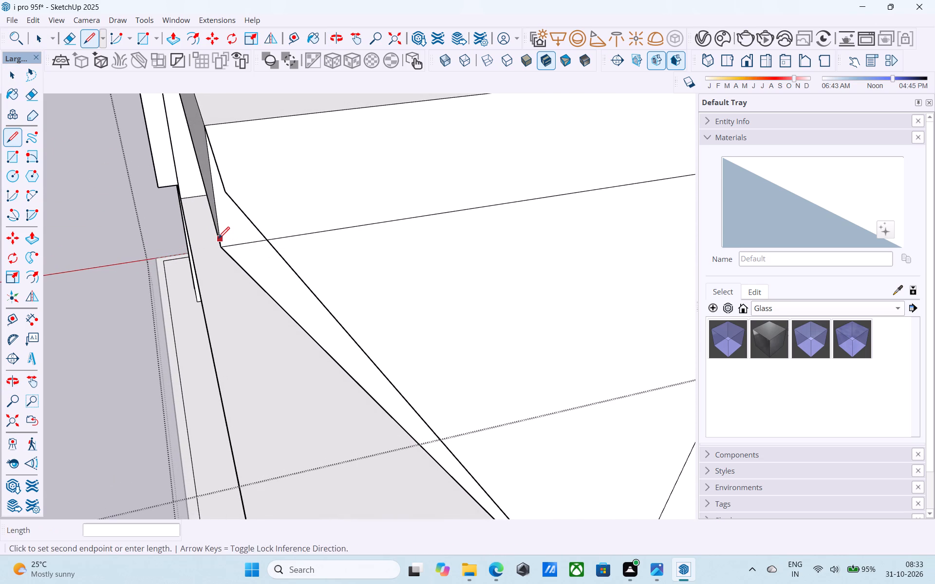
key(l)
click(219, 247)
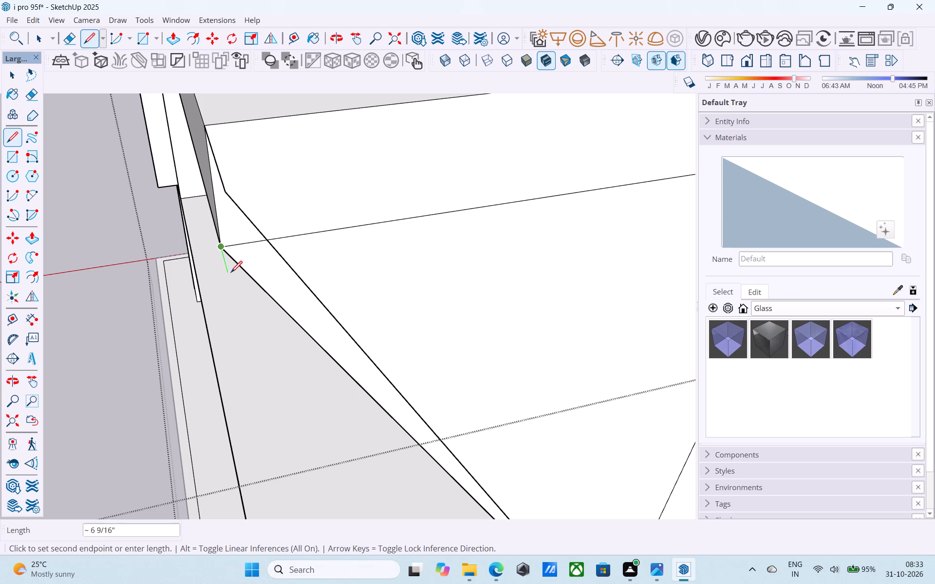
click(245, 323)
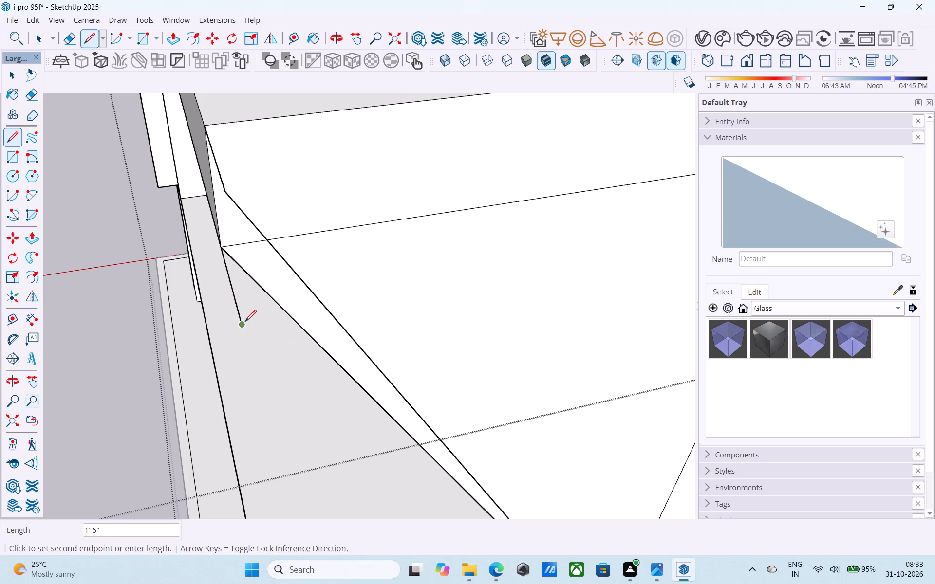
click(228, 190)
key(space)
Push/Pull the small triangular face at the roof slab's terrace corner 18' 3" along the slab's side to the projecting upper-storey wall.
scroll(228, 190, down, 4)
middle_drag(316, 208, 542, 178)
scroll(535, 182, down, 9)
middle_drag(529, 203, 500, 208)
scroll(503, 210, down, 6)
middle_drag(494, 222, 210, 229)
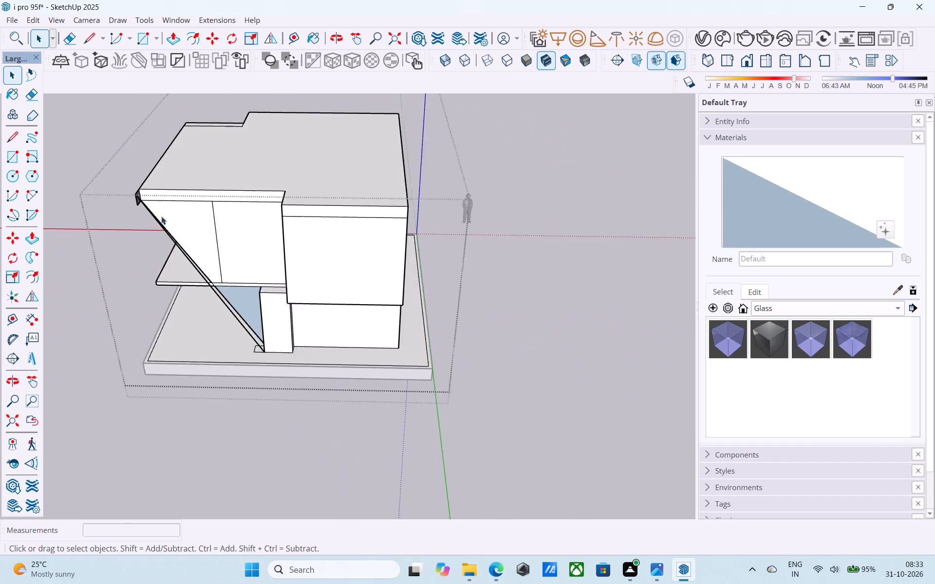
scroll(112, 199, up, 13)
key(p)
click(146, 195)
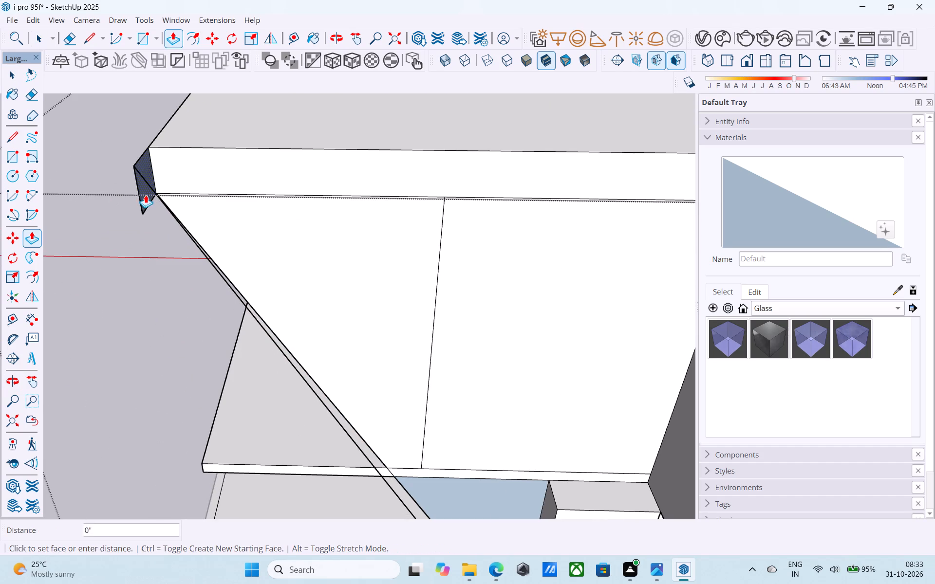
scroll(208, 196, down, 5)
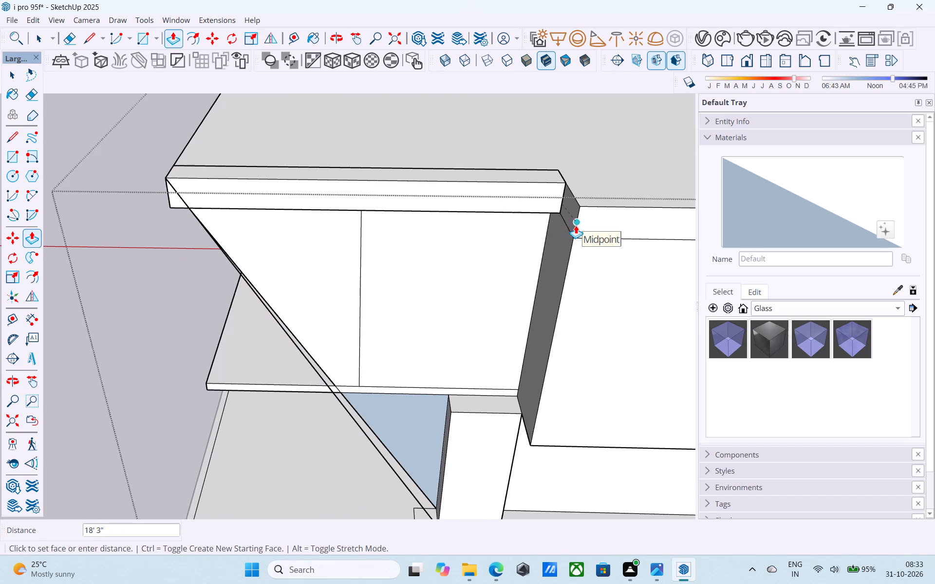
click(576, 225)
Examine the extended roof edge and the slanted brace below it from the terrace and pillar sides.
scroll(576, 225, down, 3)
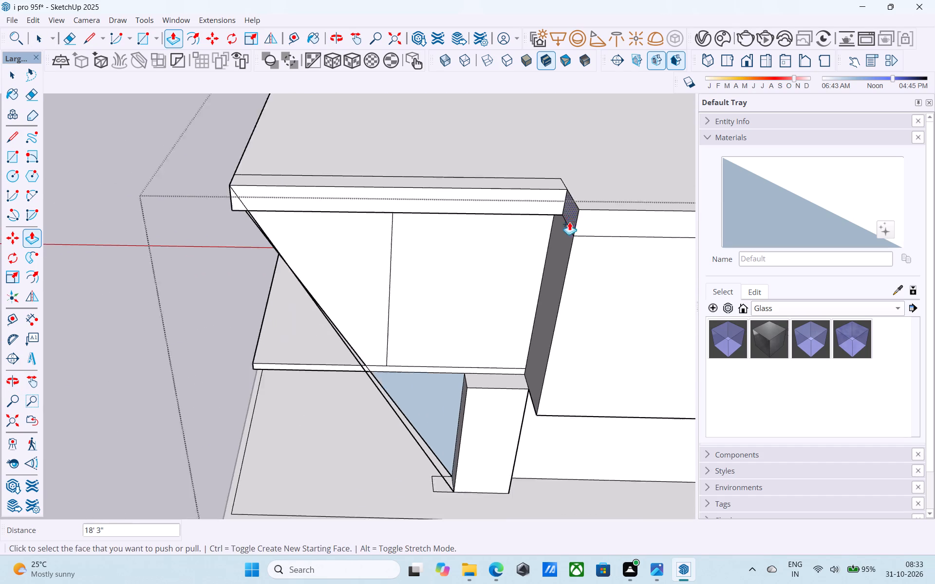
middle_drag(568, 221, 760, 198)
middle_drag(496, 204, 592, 179)
key(space)
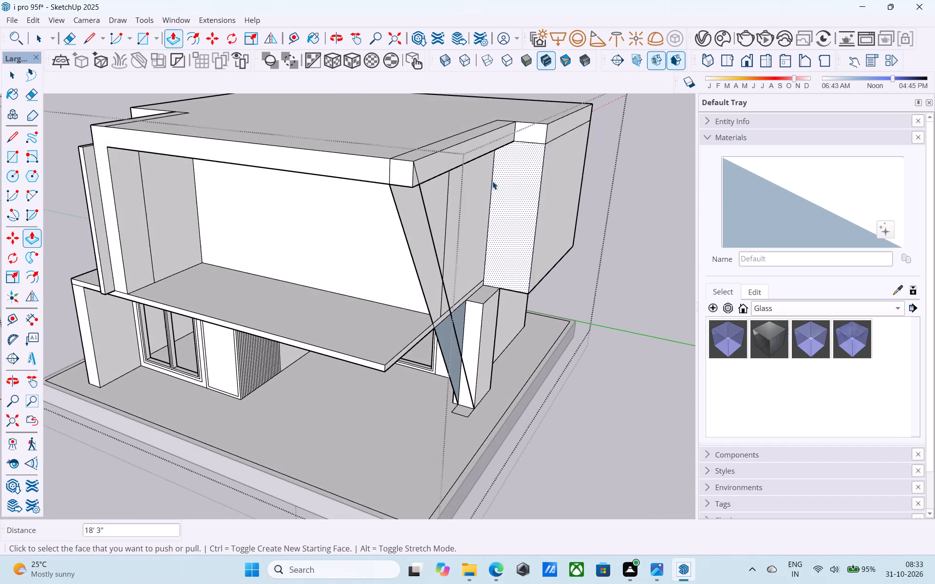
scroll(492, 181, down, 2)
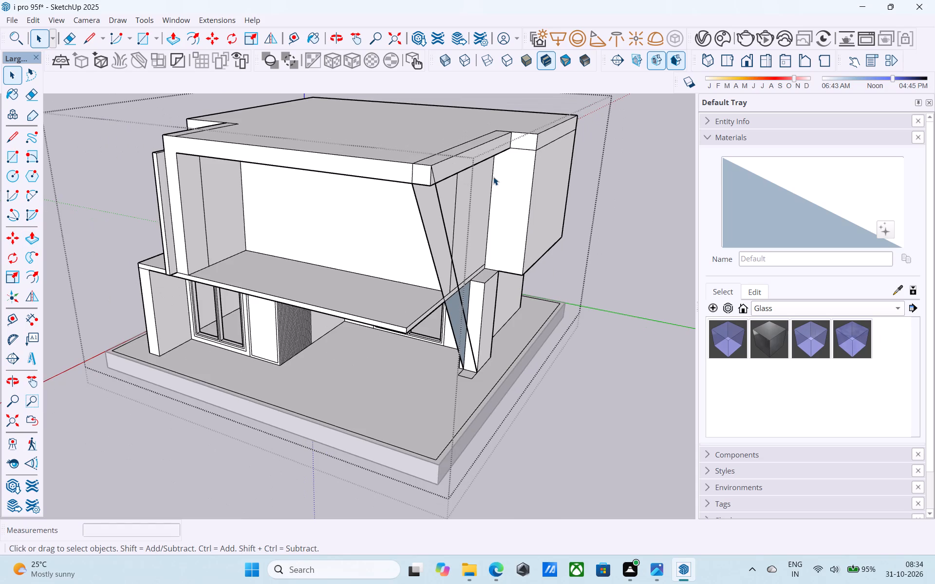
scroll(493, 177, down, 6)
shift+middle_drag(493, 177, 394, 109)
scroll(366, 145, up, 6)
shift+middle_drag(371, 147, 376, 237)
scroll(376, 237, down, 2)
middle_drag(376, 237, 426, 243)
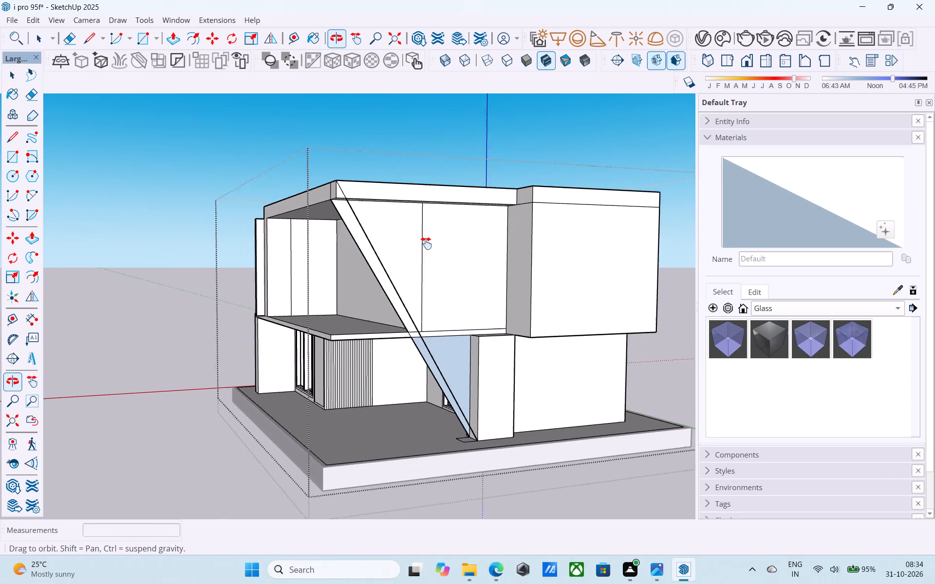
middle_drag(426, 243, 451, 249)
scroll(401, 226, up, 7)
scroll(376, 196, down, 2)
middle_drag(376, 196, 392, 203)
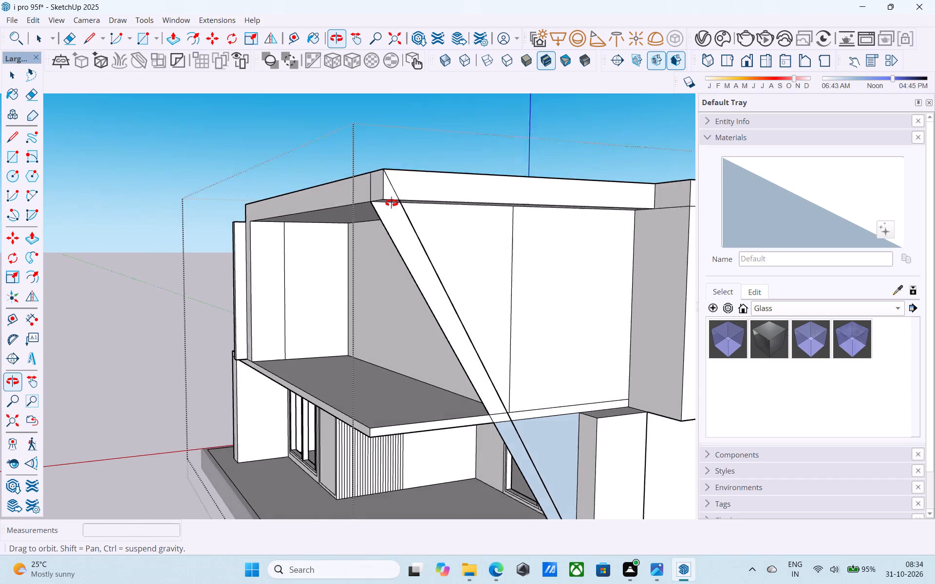
middle_drag(392, 203, 401, 209)
scroll(401, 209, down, 4)
middle_drag(393, 196, 377, 187)
scroll(377, 187, up, 5)
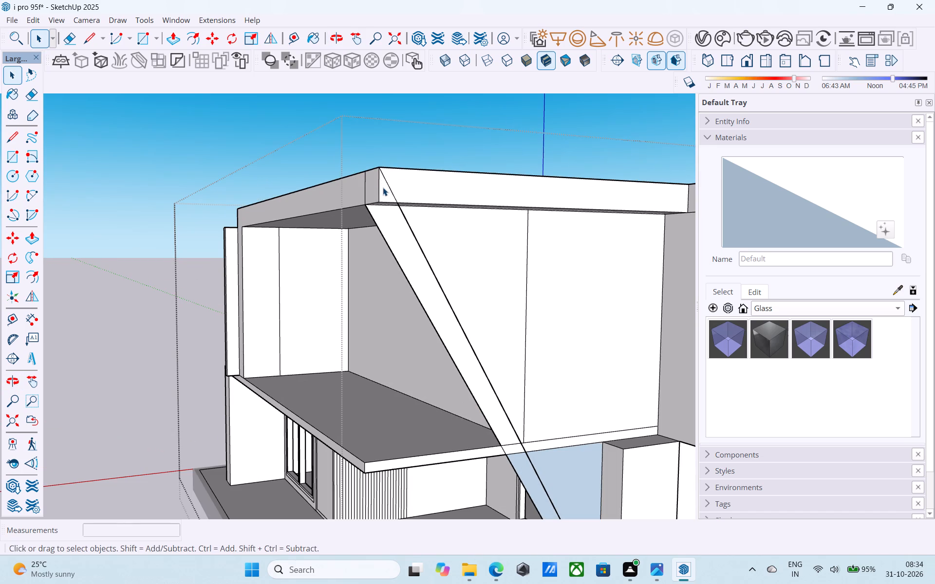
scroll(386, 186, down, 5)
middle_drag(386, 186, 410, 261)
Draw a line from the extended roof edge's lower corner at the projecting wall to the pillar's top corner, closing the side face.
scroll(162, 57, up, 5)
middle_drag(516, 204, 517, 151)
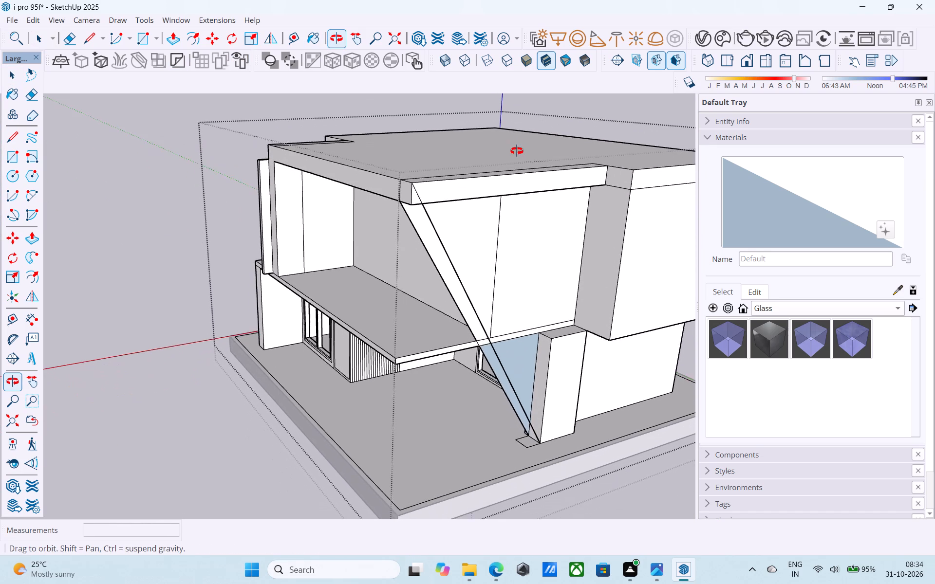
middle_drag(517, 151, 522, 154)
scroll(606, 193, up, 4)
scroll(607, 193, down, 3)
middle_drag(607, 193, 622, 201)
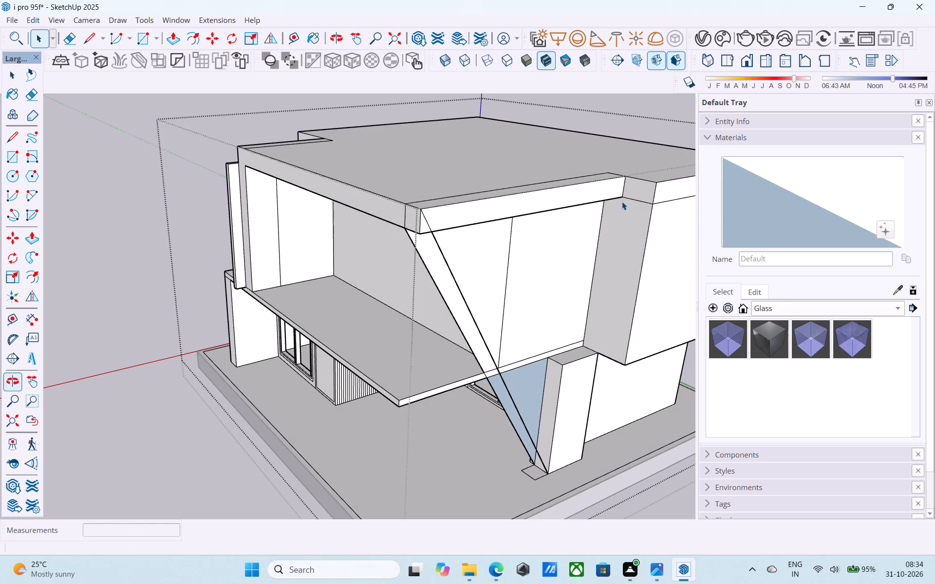
key(l)
click(624, 192)
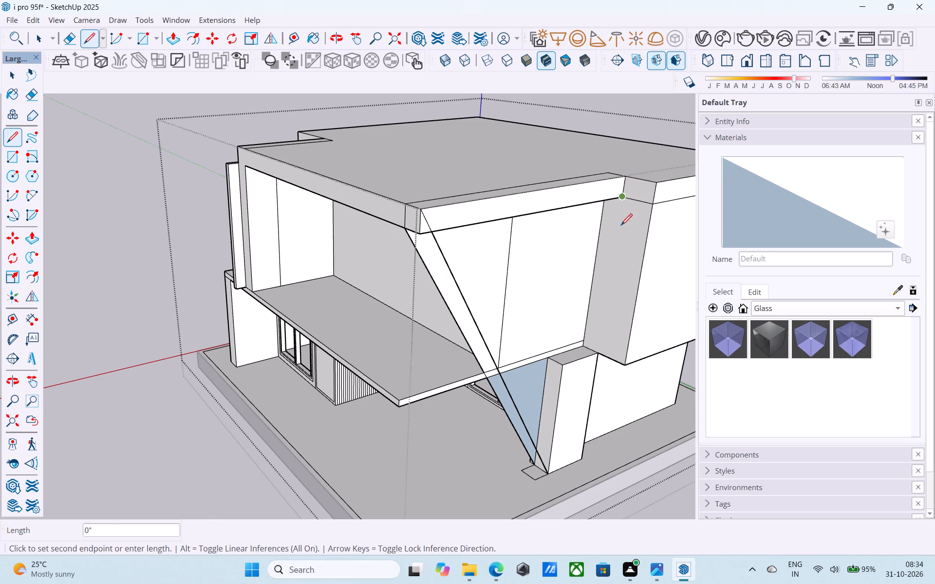
click(598, 354)
Examine the closed side face and the joint between the slanted brace and the roof slab's corner.
scroll(596, 353, down, 3)
middle_drag(594, 351, 575, 341)
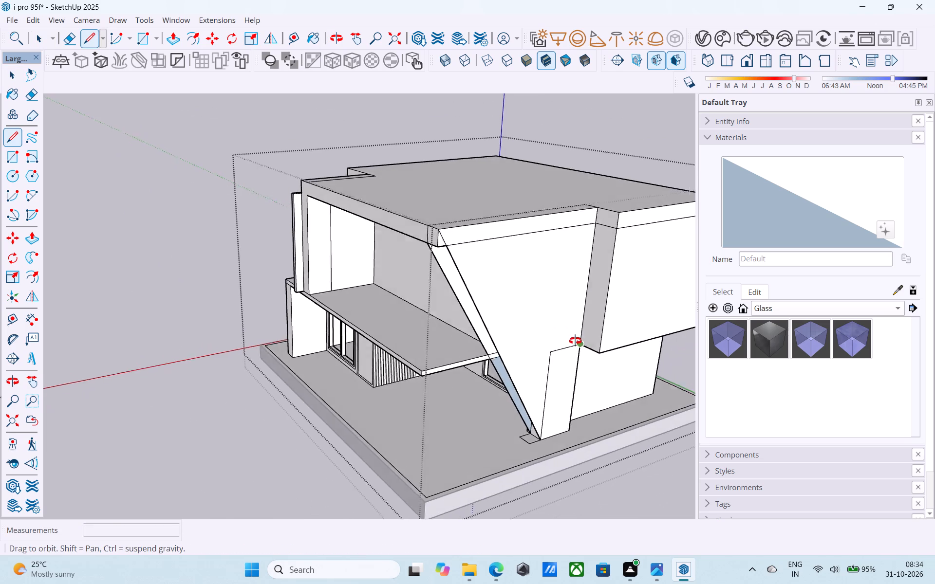
middle_drag(575, 341, 564, 341)
middle_click(561, 321)
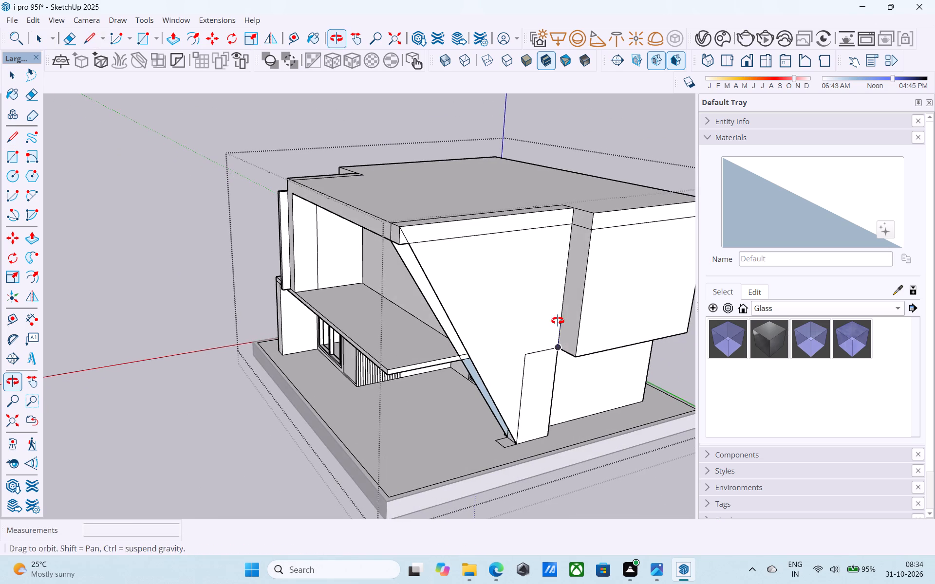
middle_drag(429, 288, 472, 304)
scroll(468, 301, up, 6)
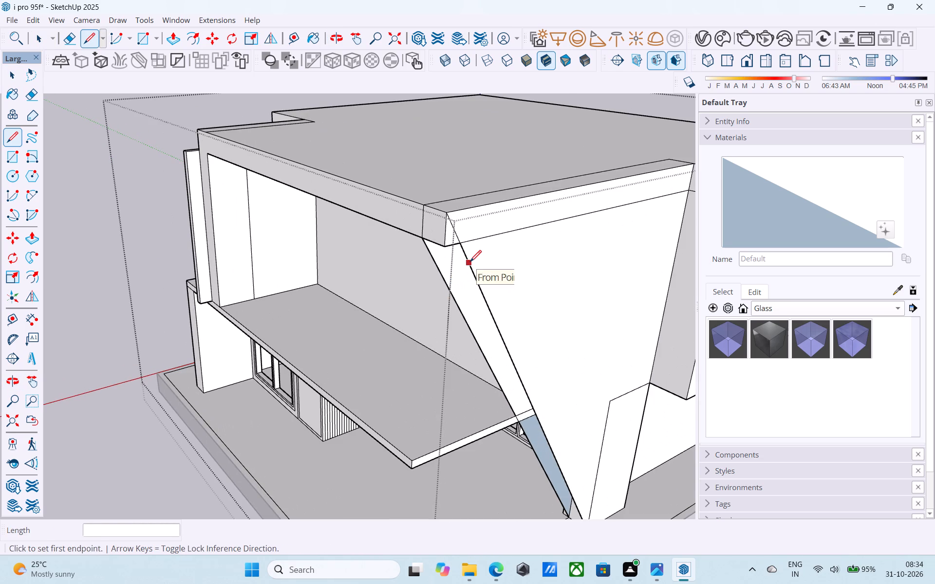
key(space)
scroll(467, 256, up, 1)
middle_drag(463, 255, 458, 253)
scroll(458, 253, up, 2)
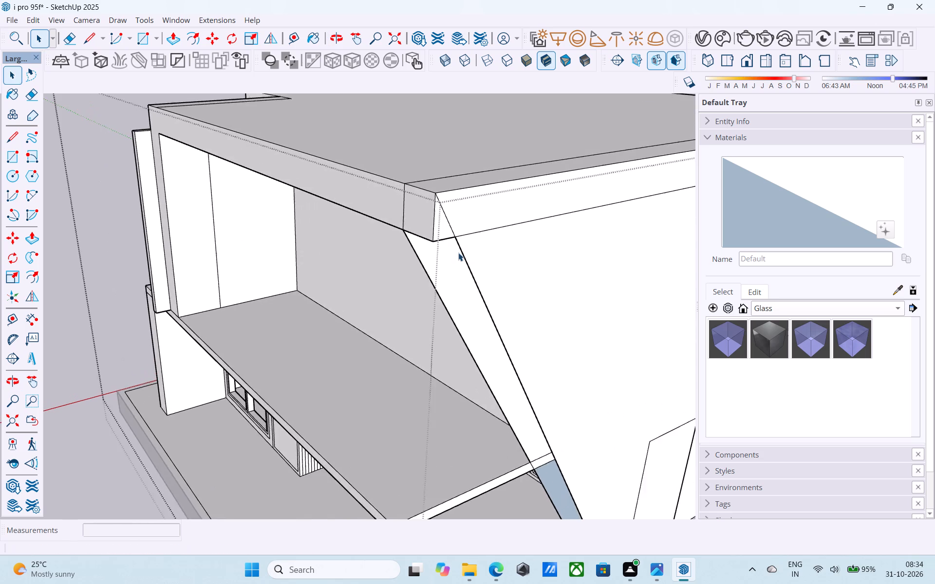
scroll(458, 253, up, 2)
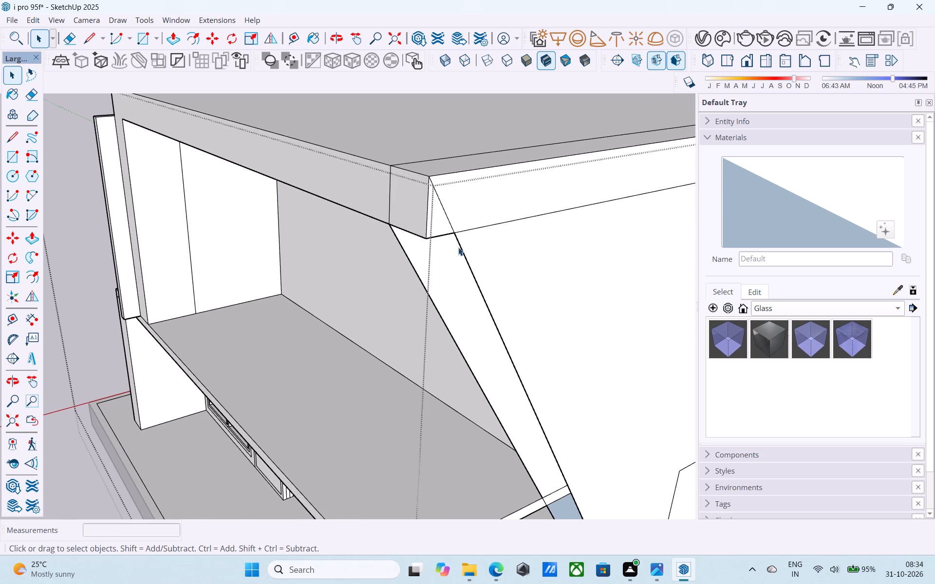
middle_drag(458, 247, 279, 84)
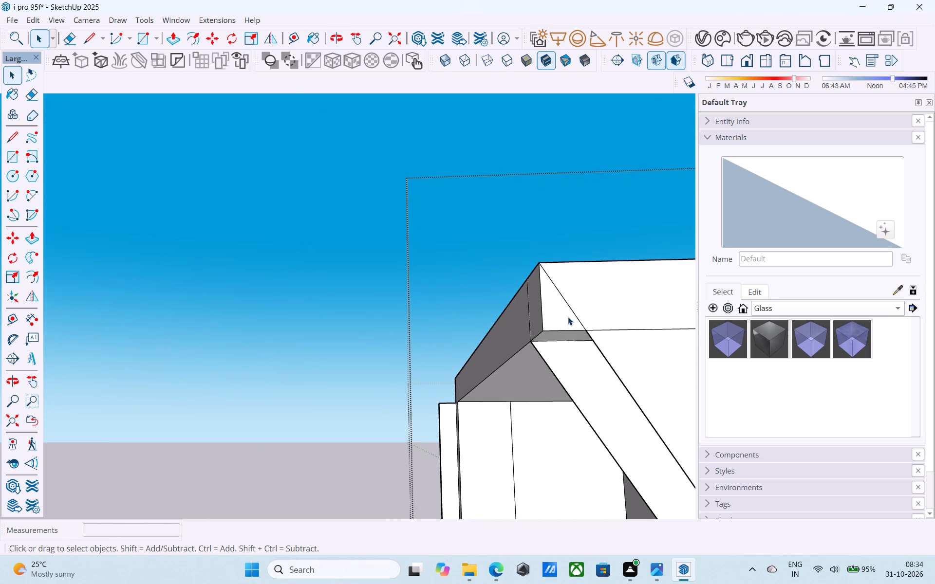
middle_drag(572, 313, 532, 289)
middle_drag(534, 351, 587, 356)
scroll(466, 328, down, 11)
middle_drag(483, 346, 517, 370)
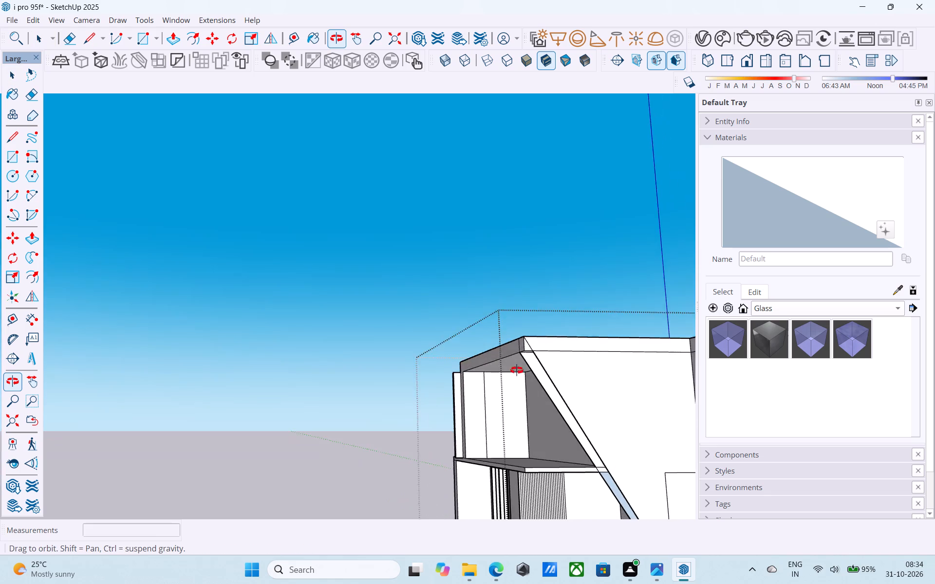
middle_drag(517, 370, 780, 448)
middle_drag(621, 437, 676, 470)
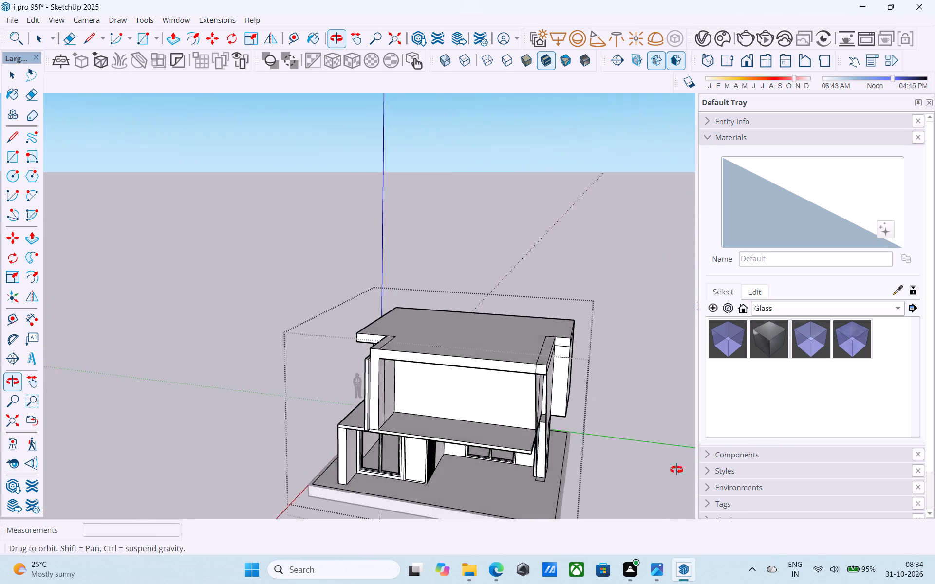
middle_drag(676, 470, 705, 437)
Draw a 1' 6" line inward across the roof slab's underside from the brace's outer edge.
scroll(579, 324, up, 19)
middle_drag(577, 371, 568, 179)
scroll(577, 371, up, 1)
scroll(559, 283, up, 1)
scroll(558, 360, down, 5)
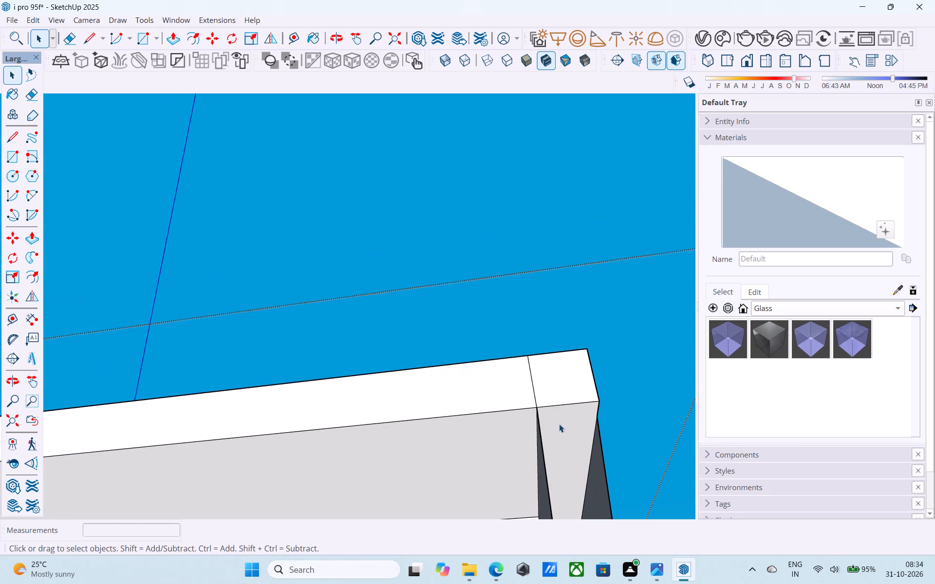
scroll(560, 424, up, 4)
key(l)
click(617, 416)
middle_drag(614, 416, 579, 413)
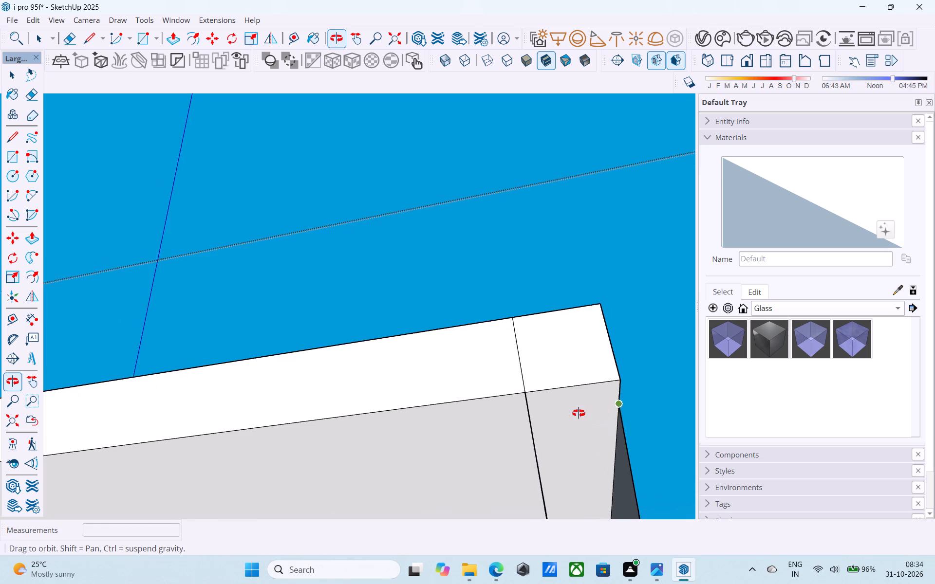
middle_drag(579, 413, 507, 451)
click(542, 369)
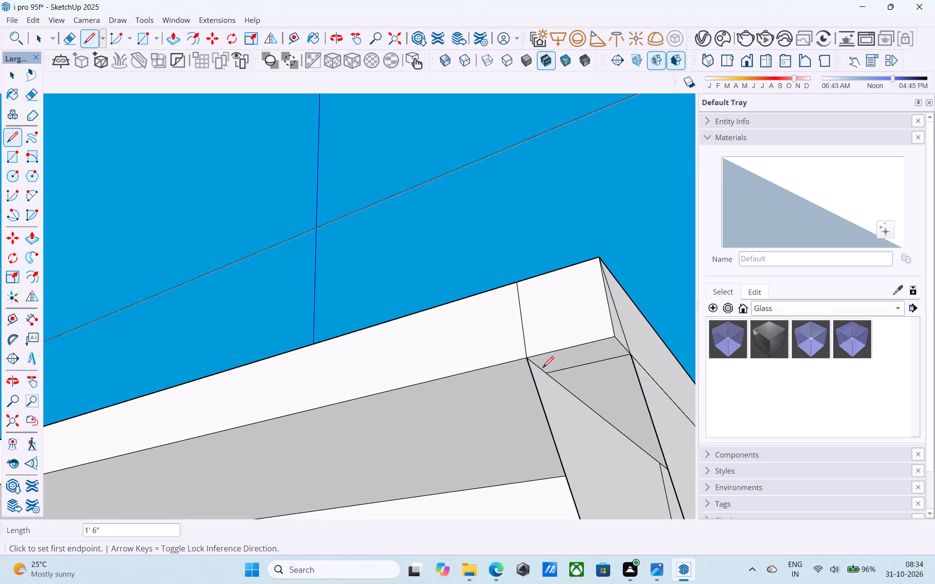
Draw a slanted line about 26' 2" long from that underside line's inner end to the brace's bottom corner at the pillar's base.
click(543, 373)
scroll(542, 375, down, 19)
scroll(538, 371, up, 1)
scroll(538, 371, down, 5)
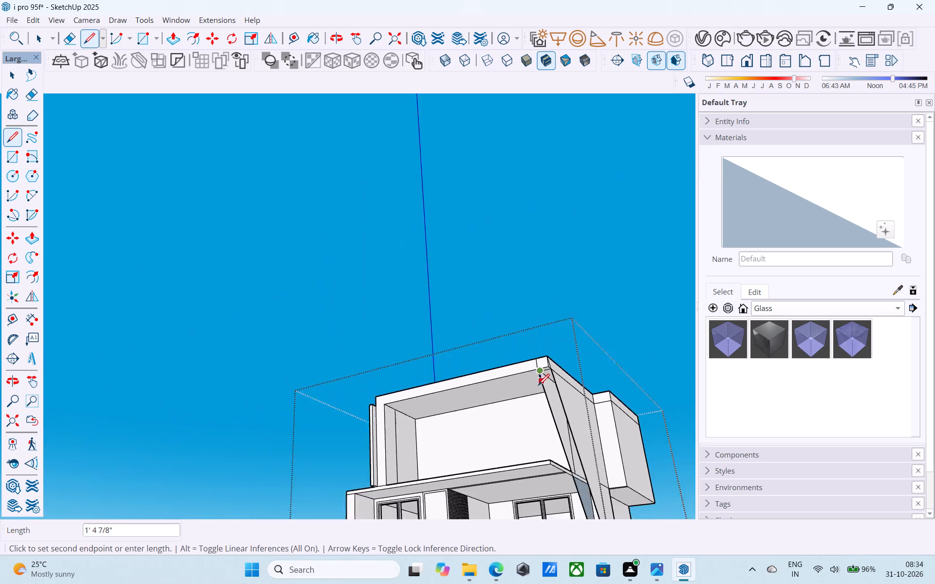
middle_drag(539, 401, 564, 370)
scroll(500, 442, up, 9)
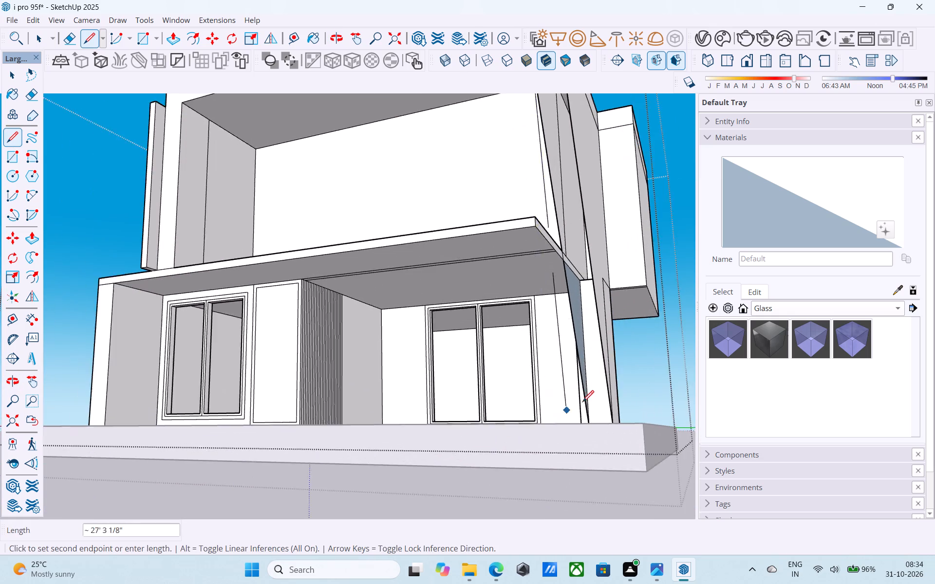
scroll(582, 403, up, 7)
middle_drag(596, 434, 583, 466)
scroll(583, 489, up, 10)
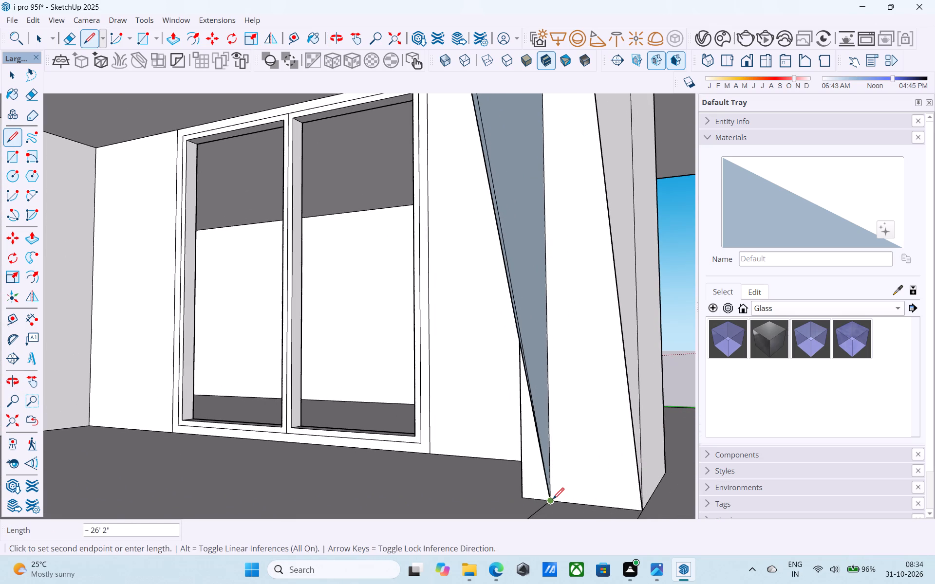
click(553, 500)
scroll(553, 500, down, 6)
middle_drag(553, 500, 578, 560)
scroll(589, 492, down, 5)
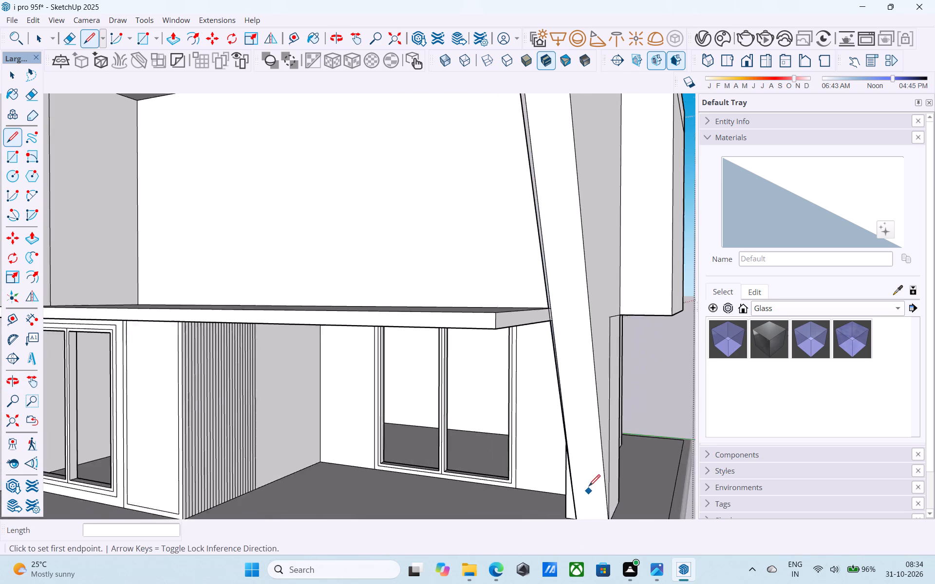
Erase the brace's old inner slanted edge to remove the thin leftover strip on the terrace side.
scroll(589, 487, down, 4)
shift+middle_drag(579, 481, 593, 528)
shift+middle_drag(563, 355, 561, 395)
key(e)
scroll(538, 348, up, 3)
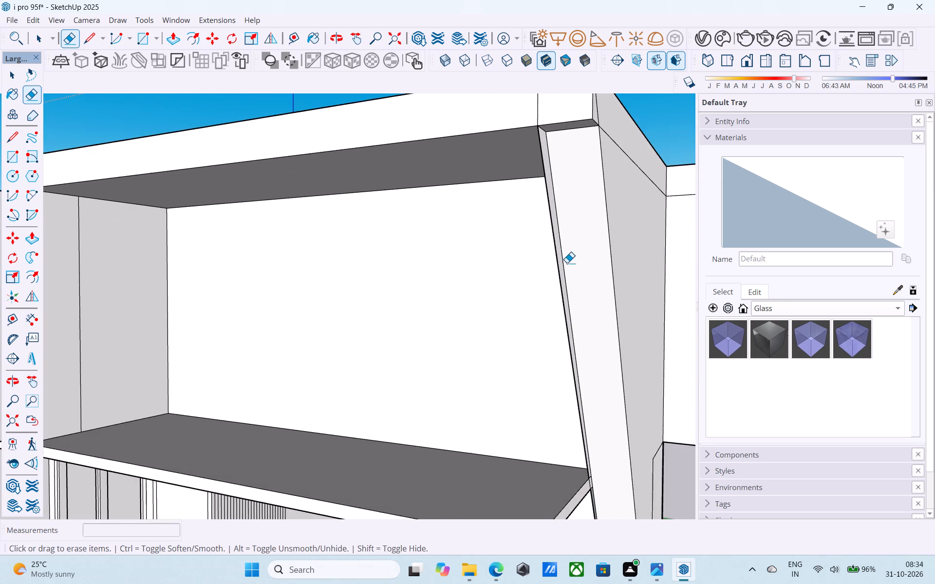
scroll(560, 259, up, 4)
click(555, 255)
scroll(548, 258, down, 5)
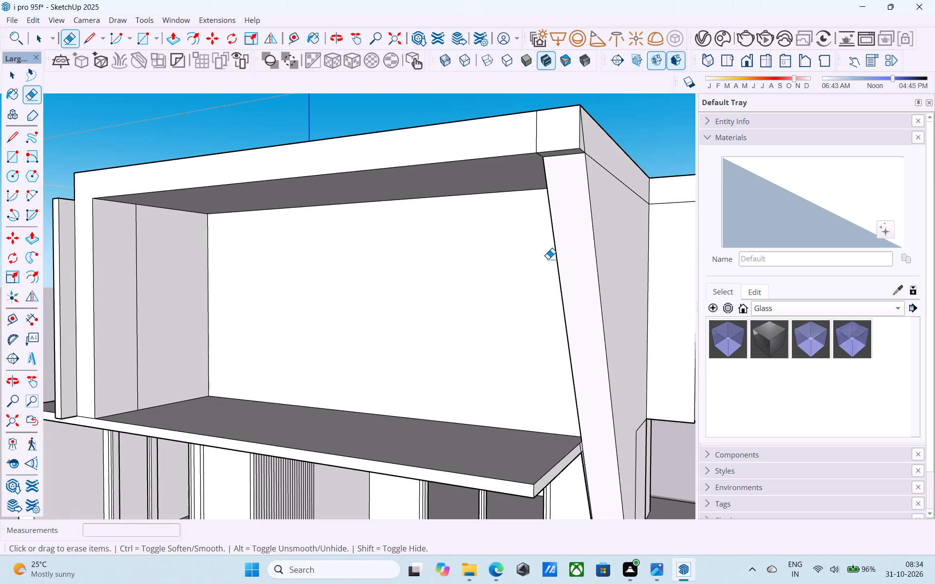
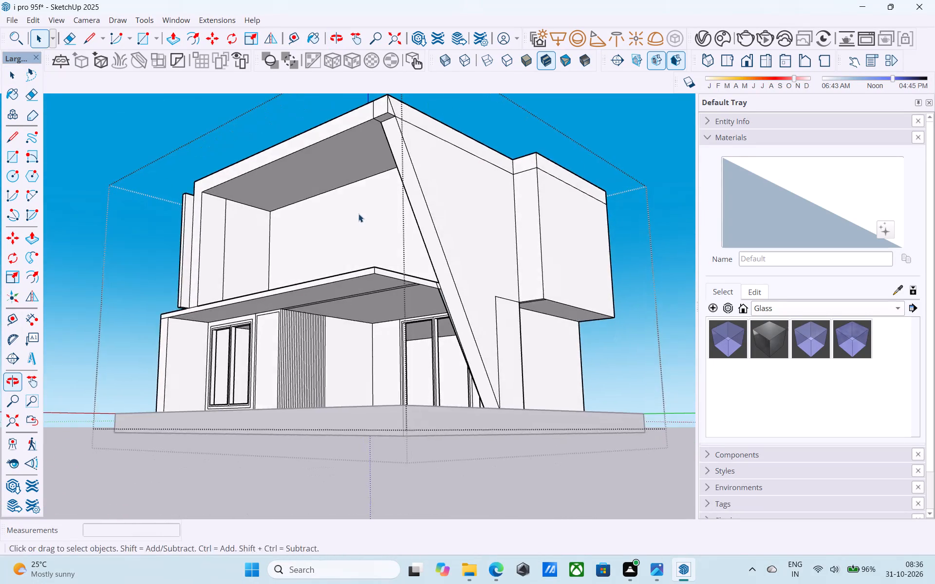
Examine the corner where the roof fascia meets the slanted side wall, from below and from the side.
middle_drag(358, 214, 443, 360)
scroll(360, 289, up, 5)
middle_drag(466, 307, 395, 320)
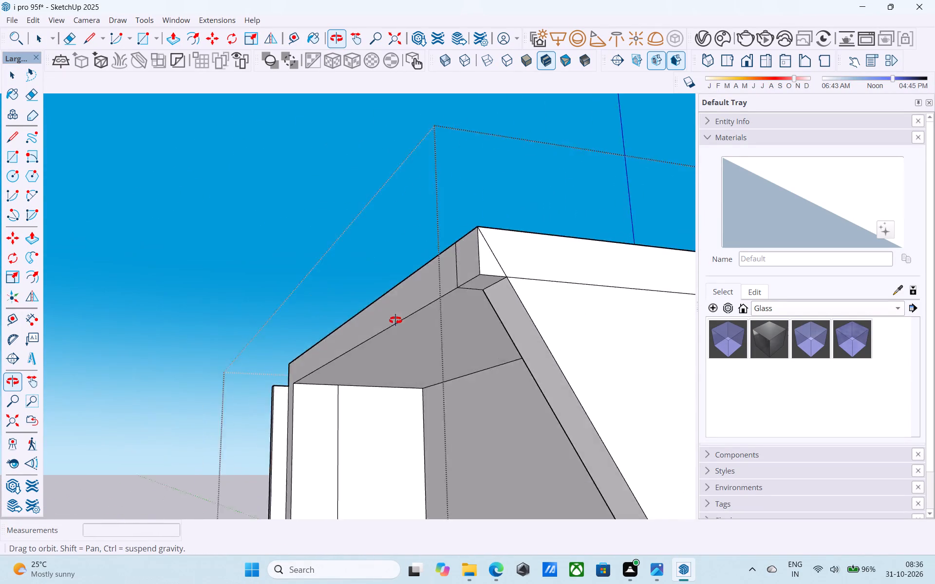
middle_drag(395, 320, 385, 349)
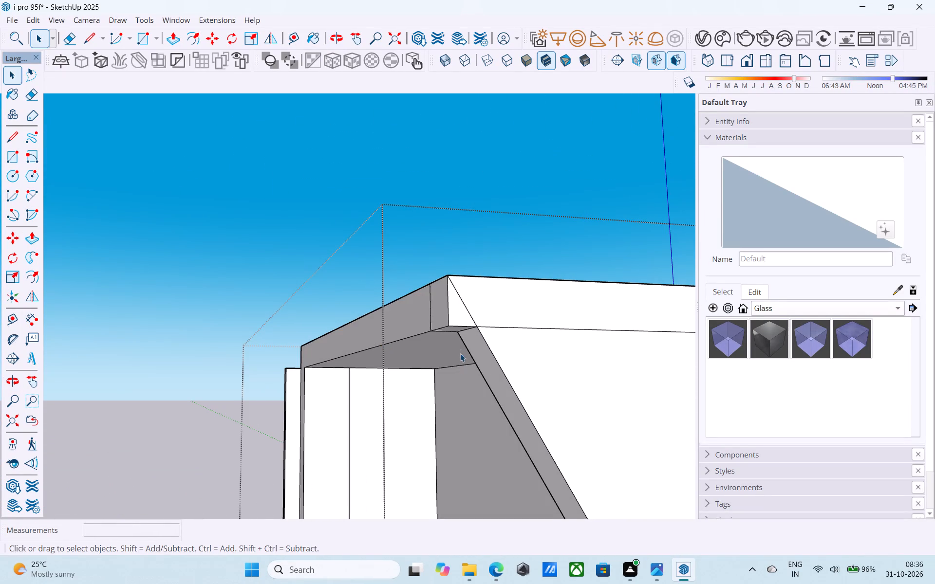
scroll(462, 334, up, 8)
shift+middle_drag(460, 332, 421, 307)
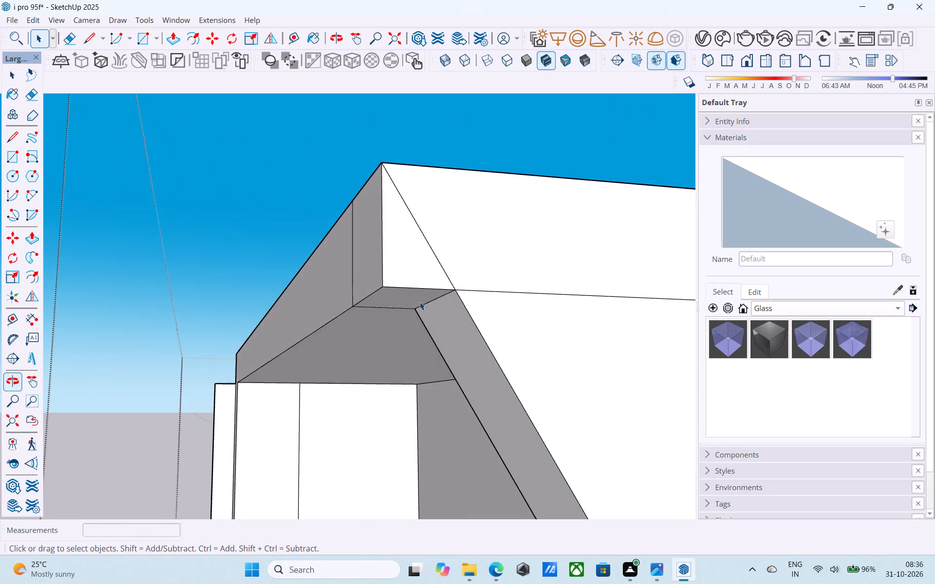
scroll(420, 302, down, 10)
middle_drag(398, 323, 388, 255)
scroll(387, 255, down, 3)
middle_drag(439, 379, 423, 261)
scroll(426, 267, down, 5)
middle_drag(433, 281, 438, 282)
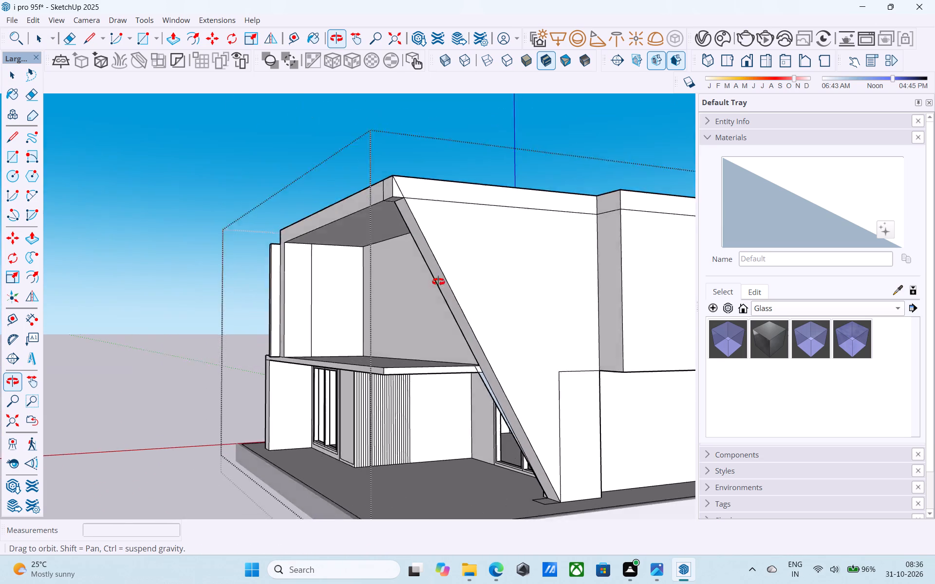
middle_drag(438, 282, 456, 290)
middle_drag(456, 289, 432, 287)
middle_drag(432, 287, 468, 307)
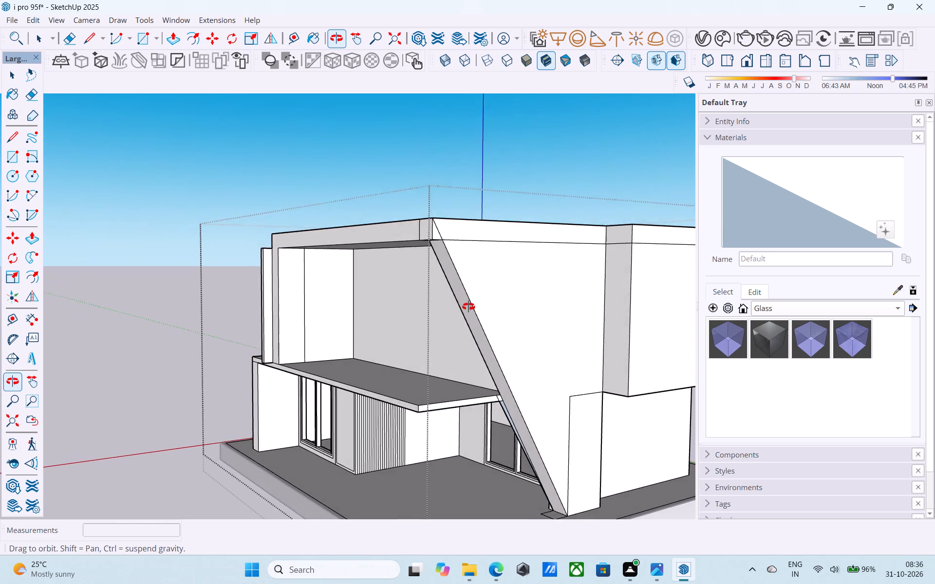
middle_drag(468, 307, 475, 311)
Draw two lines, about 26' 7 5/8" long, from the roof fascia's lower corner to the slanted wall's base, closing its narrow sloped front face.
middle_drag(476, 311, 599, 257)
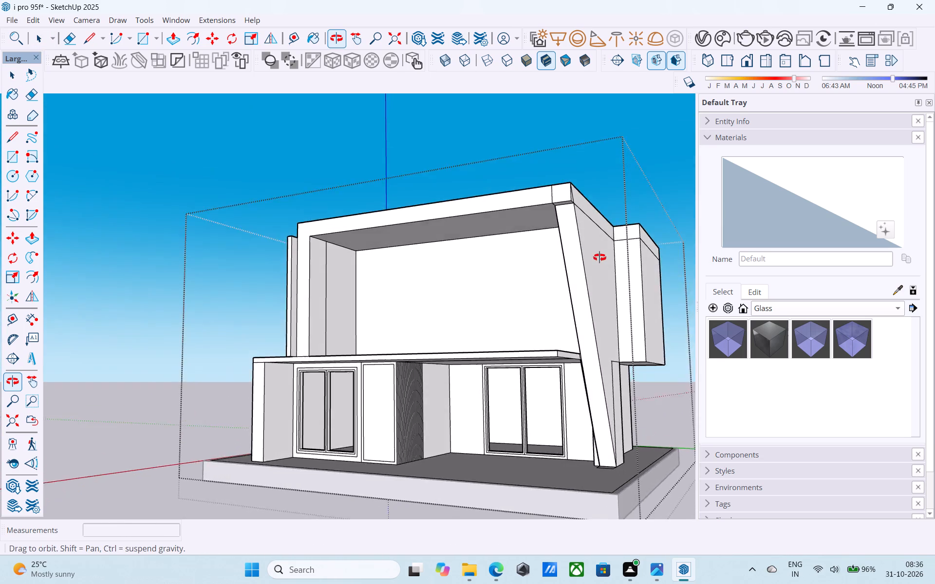
middle_drag(599, 257, 560, 245)
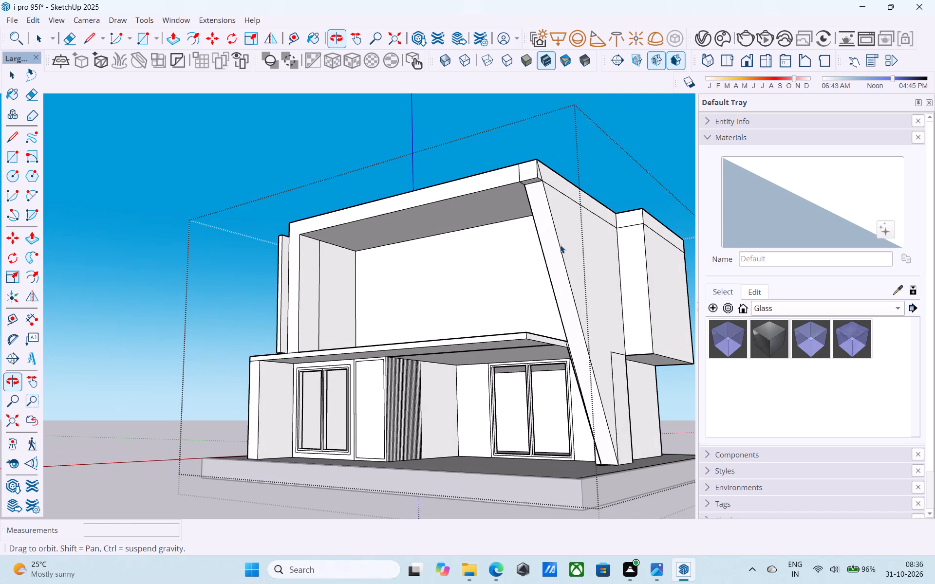
key(l)
click(534, 178)
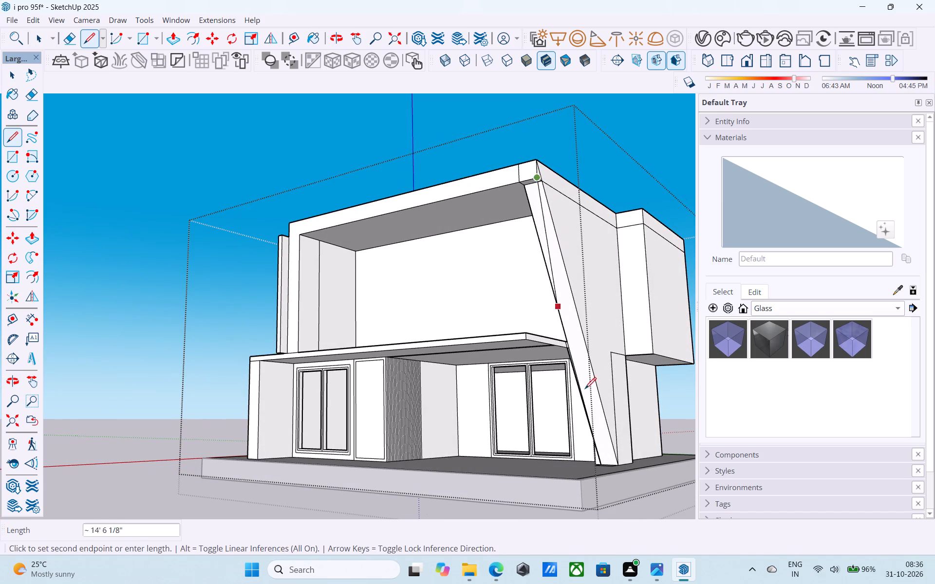
click(618, 465)
click(516, 178)
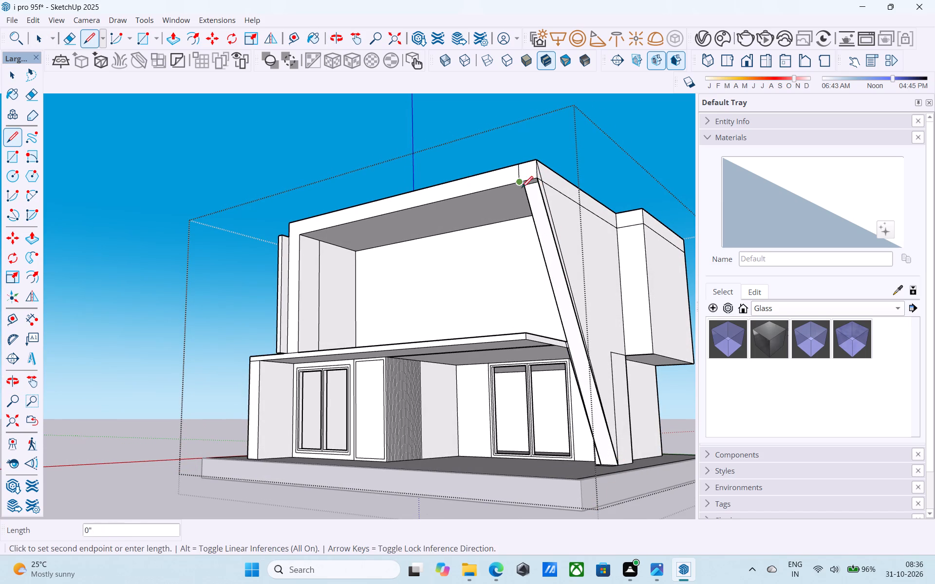
scroll(603, 466, up, 5)
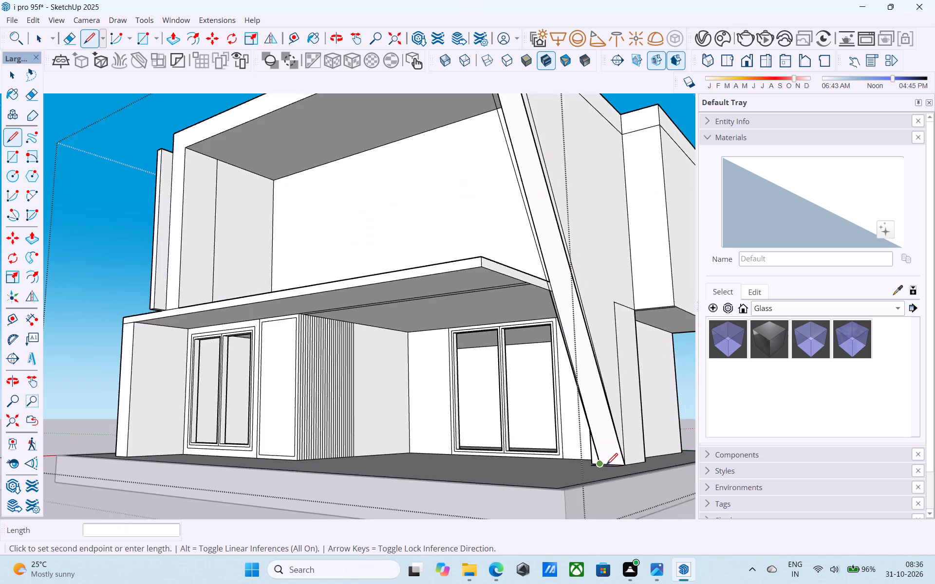
scroll(606, 466, up, 9)
click(588, 466)
Reverse the new narrow sloped face along the front of the slanted side wall.
scroll(589, 466, down, 4)
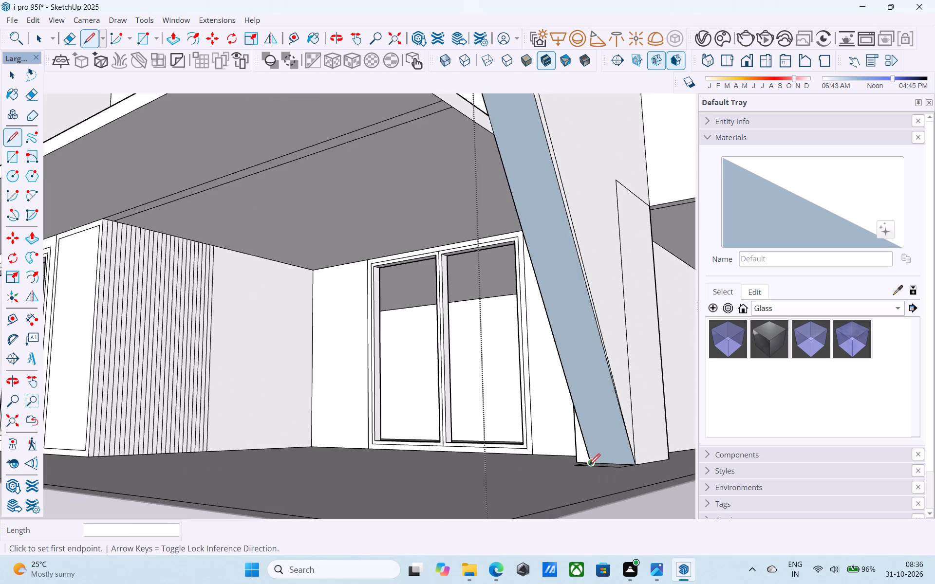
middle_drag(589, 466, 601, 562)
scroll(595, 581, down, 10)
middle_drag(588, 474, 587, 553)
scroll(592, 491, down, 6)
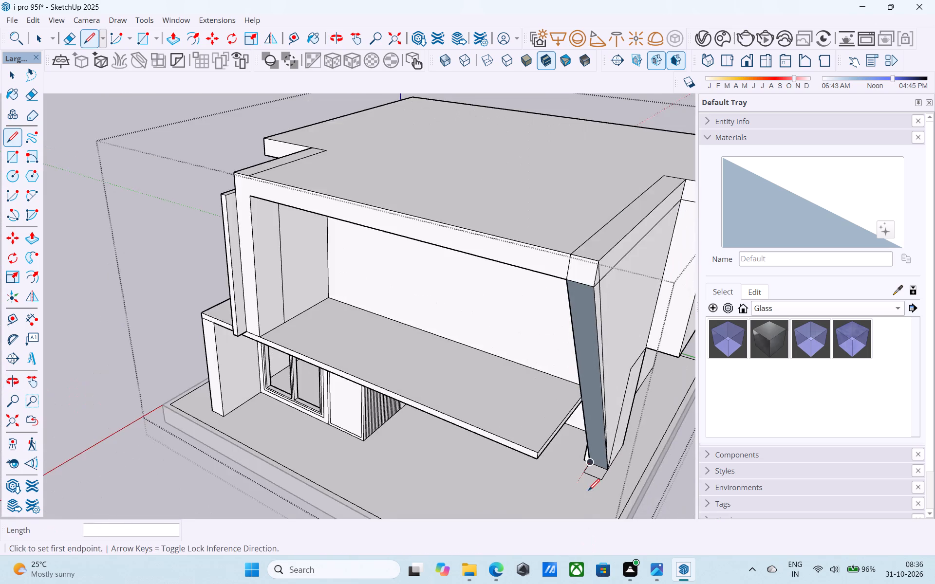
middle_drag(587, 490, 619, 490)
key(space)
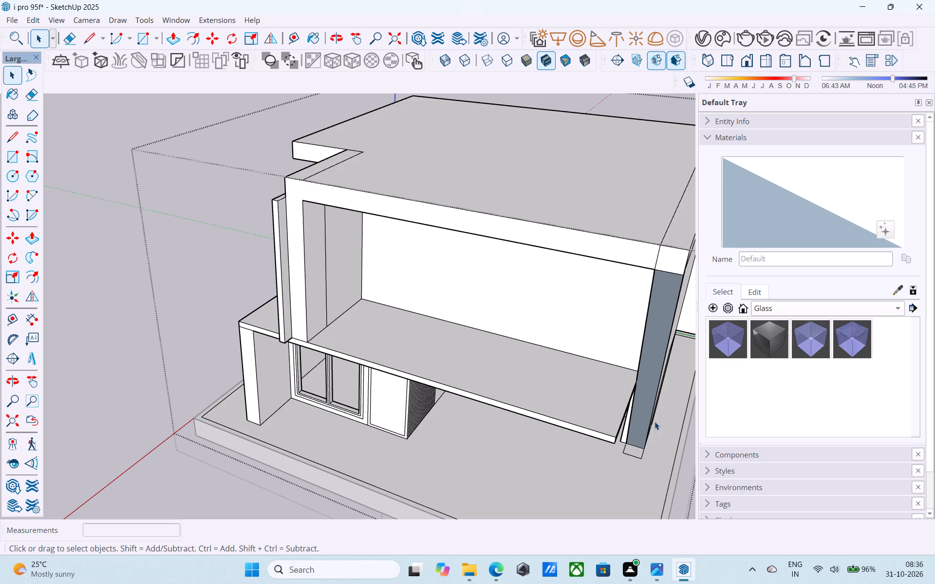
scroll(620, 266, down, 1)
shift+middle_drag(623, 278, 619, 314)
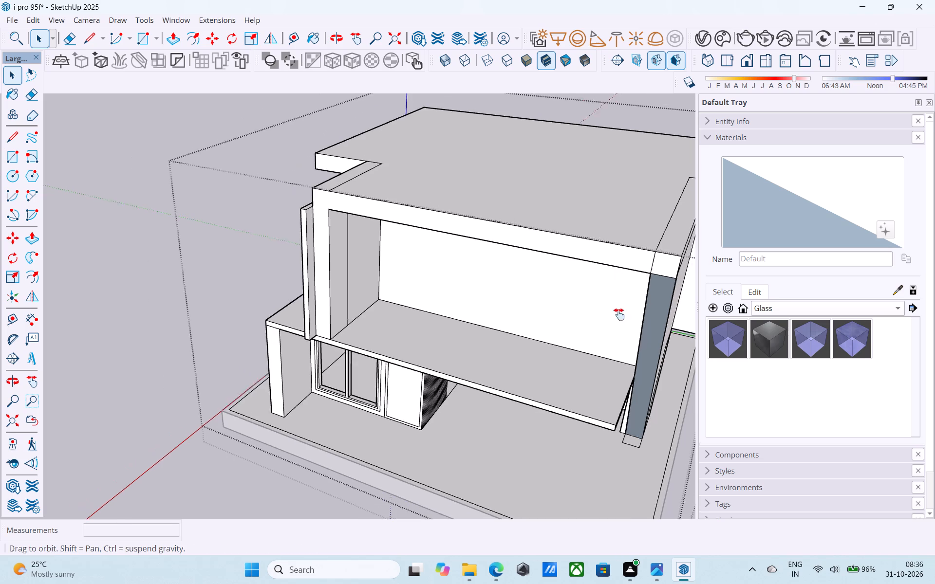
shift+middle_drag(619, 314, 516, 296)
scroll(388, 276, up, 2)
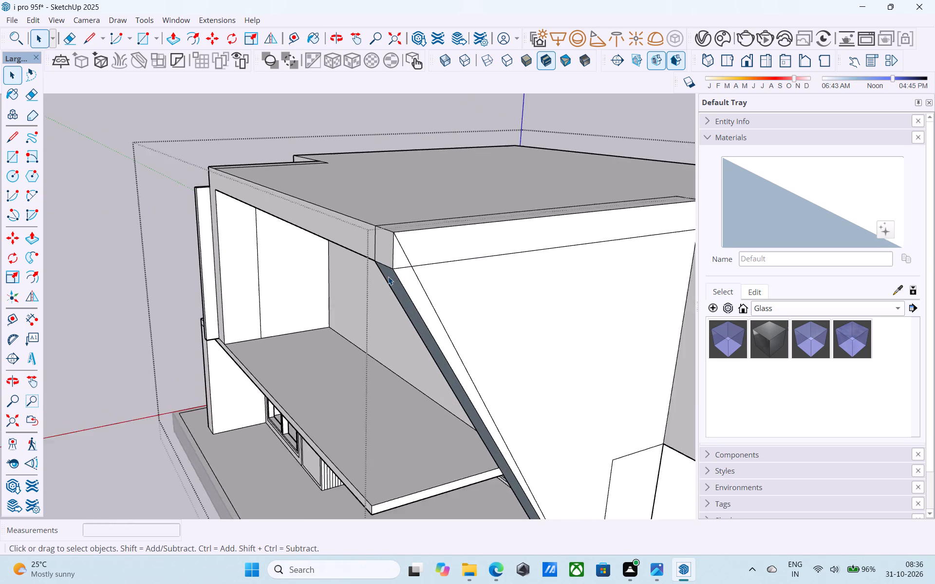
scroll(388, 276, up, 12)
click(398, 286)
right_click(398, 286)
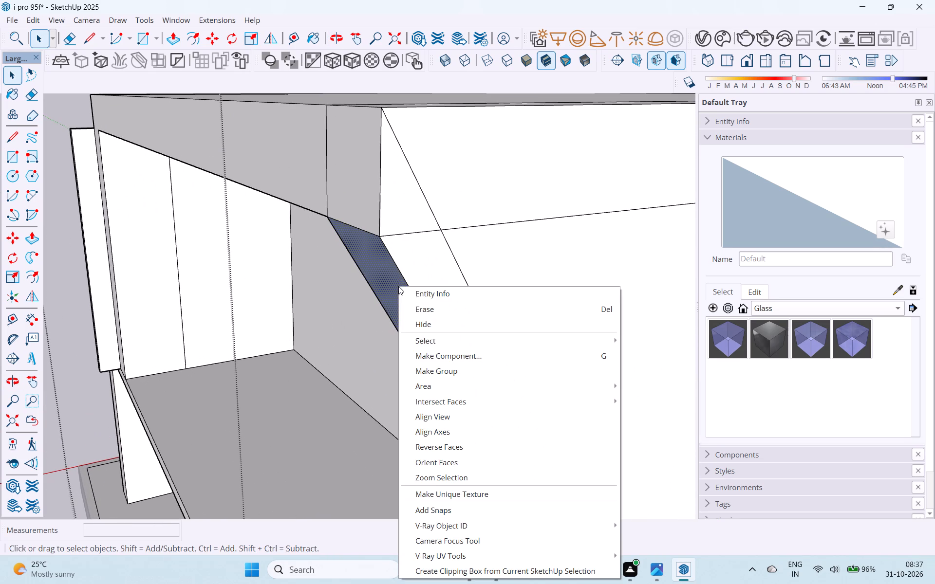
click(459, 454)
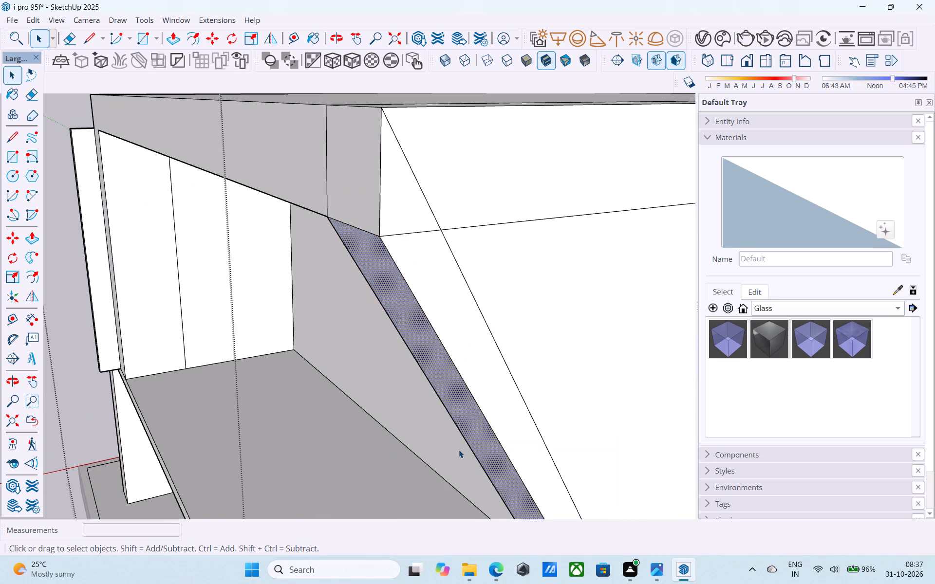
Erase the leftover diagonal line on the outer side wall, including its short piece across the roof fascia.
scroll(461, 445, down, 5)
middle_drag(471, 342, 429, 322)
scroll(302, 322, down, 5)
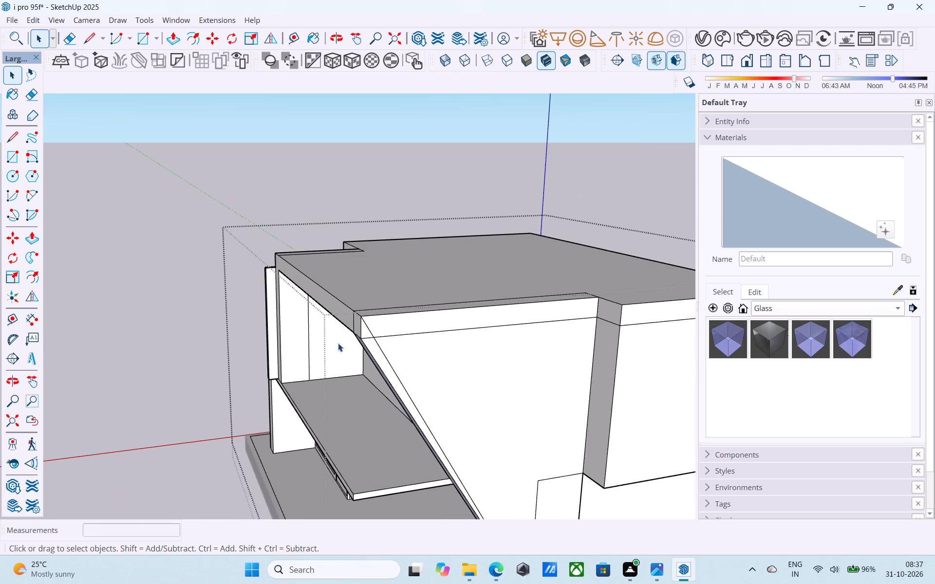
scroll(376, 327, down, 5)
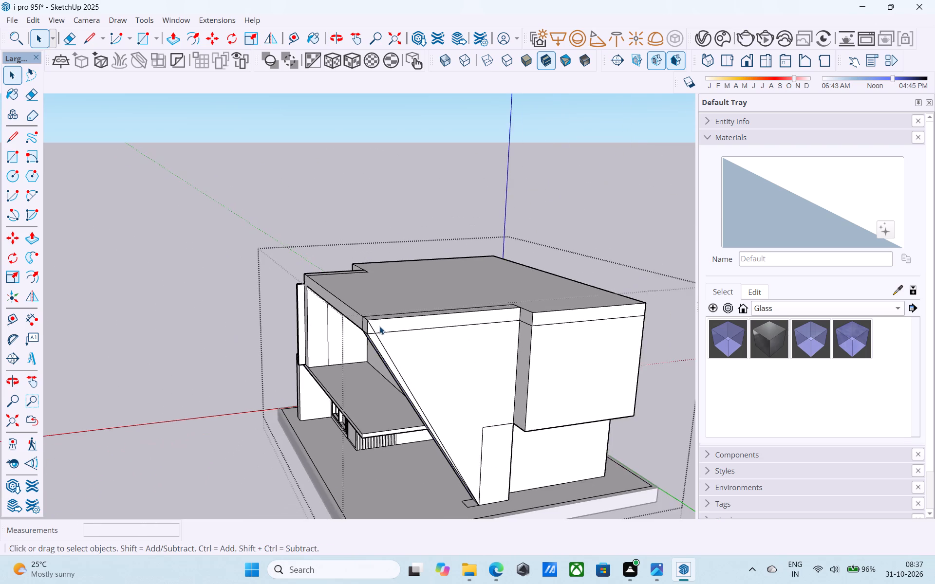
middle_drag(387, 326, 399, 321)
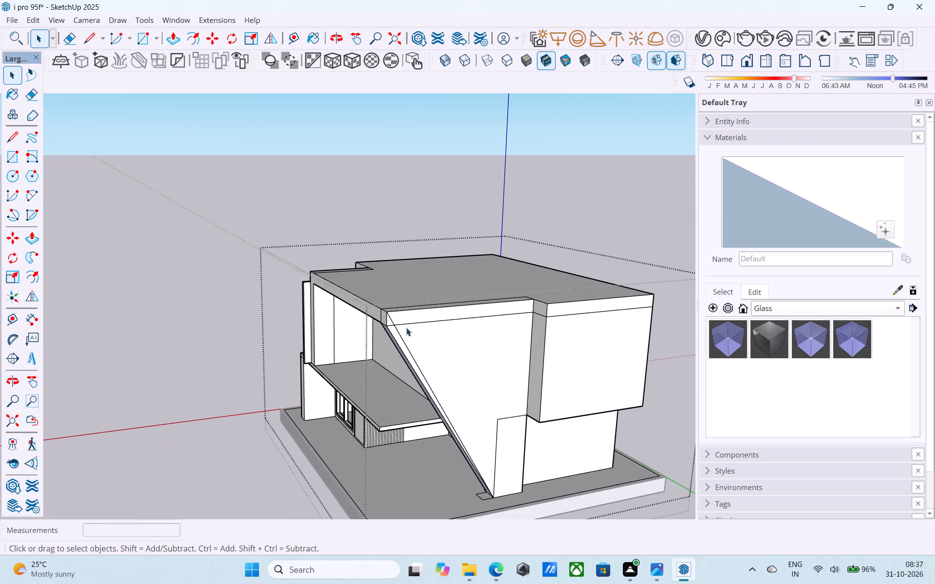
scroll(406, 328, down, 2)
middle_drag(406, 328, 477, 341)
scroll(475, 341, up, 16)
key(e)
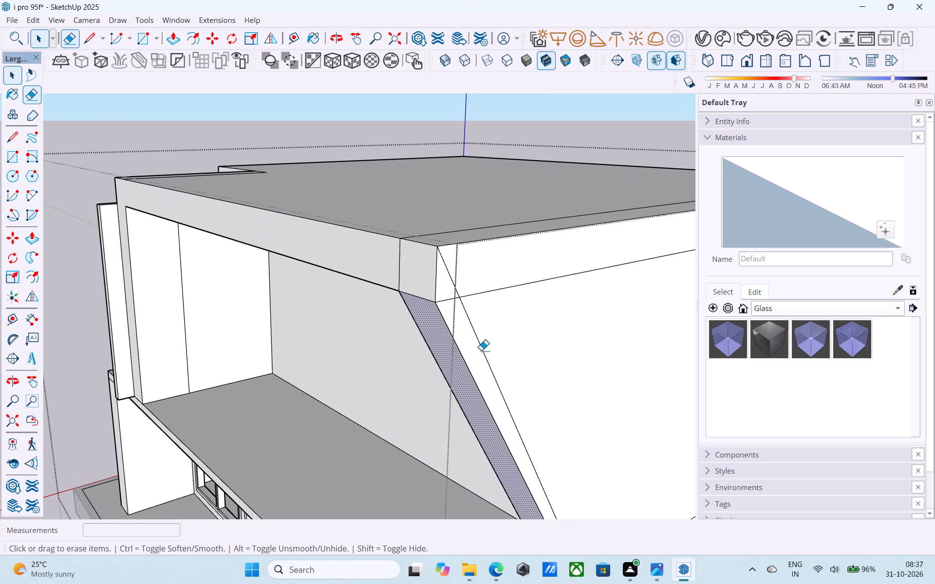
drag(474, 348, 495, 343)
drag(450, 274, 459, 277)
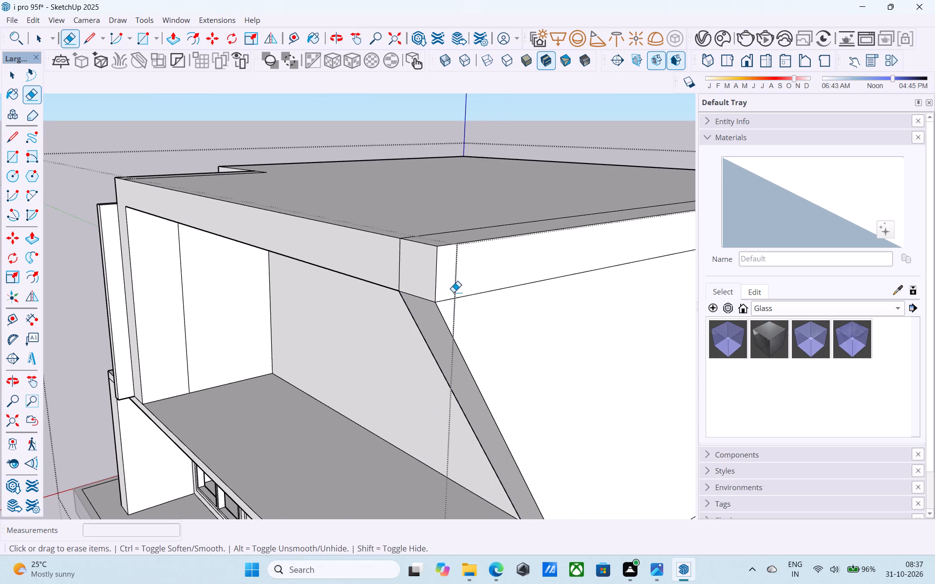
Reverse the inner triangular face of the slanted side wall facing the upper balcony.
scroll(458, 300, down, 5)
middle_drag(469, 306, 425, 299)
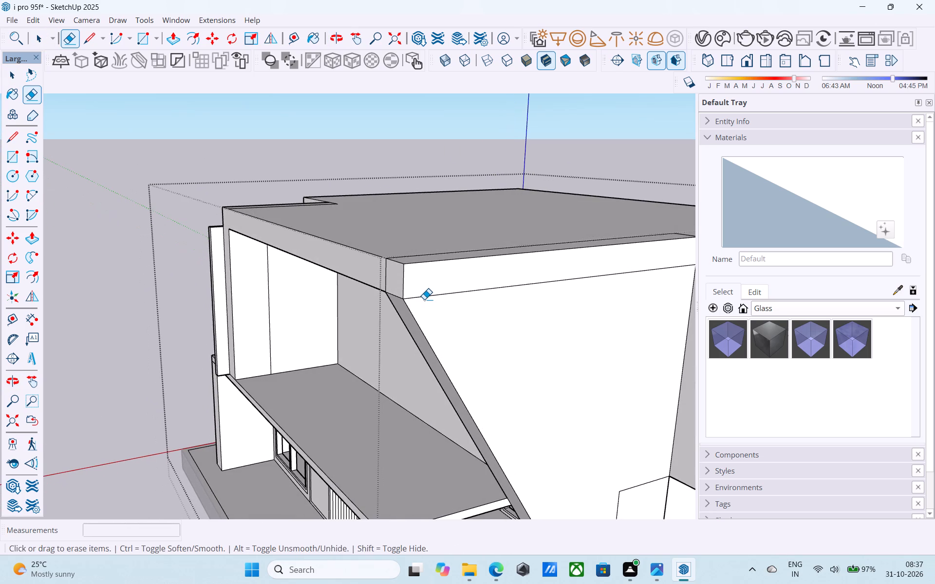
scroll(427, 299, down, 5)
middle_click(428, 299)
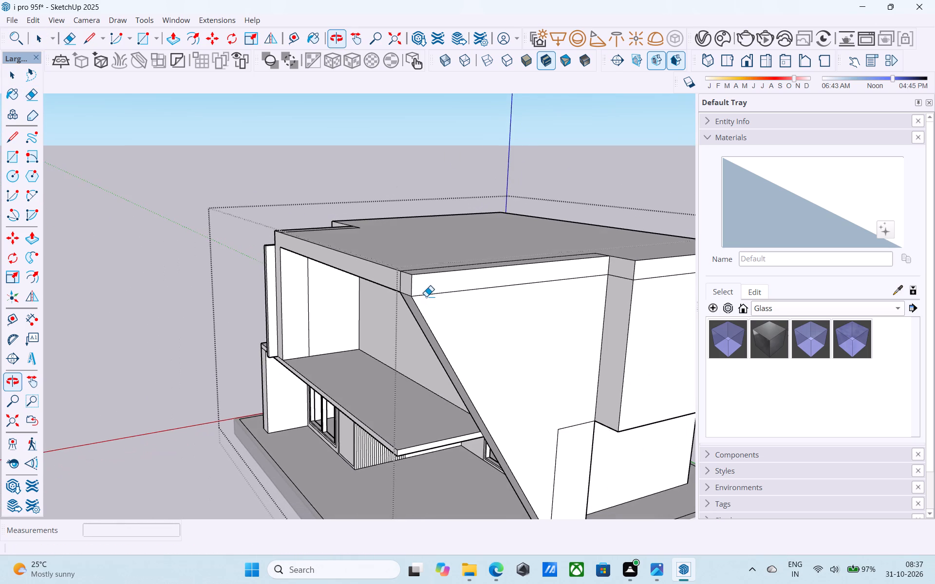
middle_drag(426, 296, 898, 337)
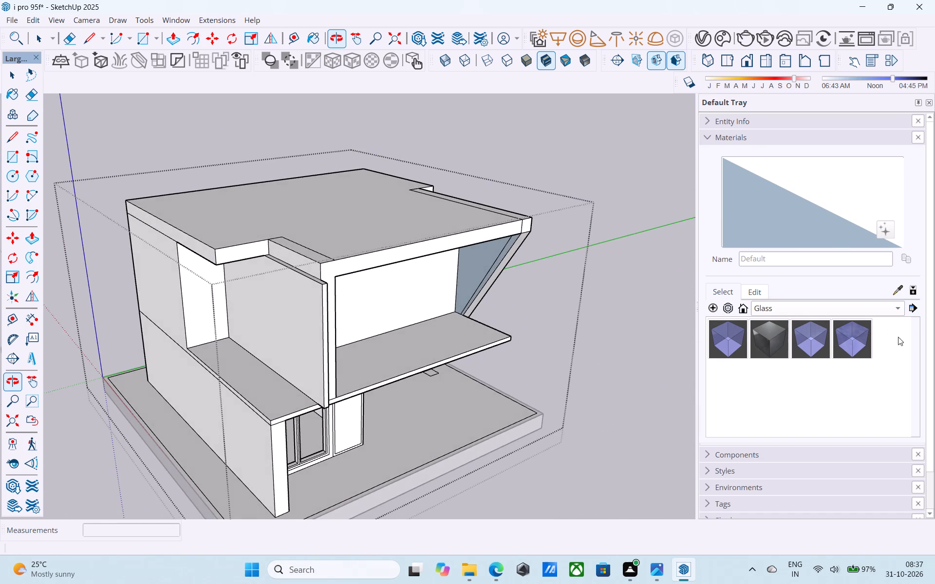
scroll(491, 277, up, 13)
drag(476, 255, 469, 250)
key(space)
click(469, 250)
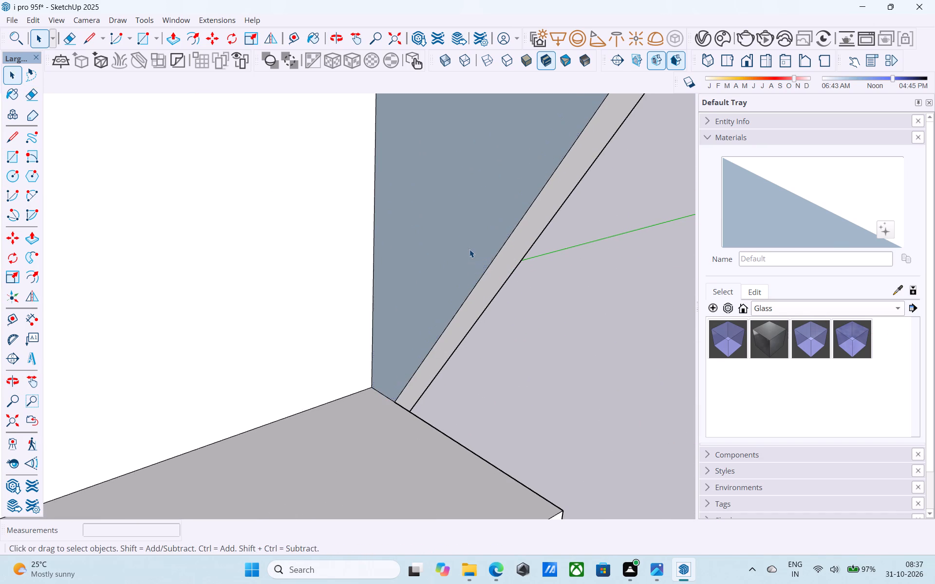
right_click(469, 249)
click(514, 407)
Erase the short vertical line on the front roof fascia beside the slanted wall's corner.
scroll(508, 424, down, 9)
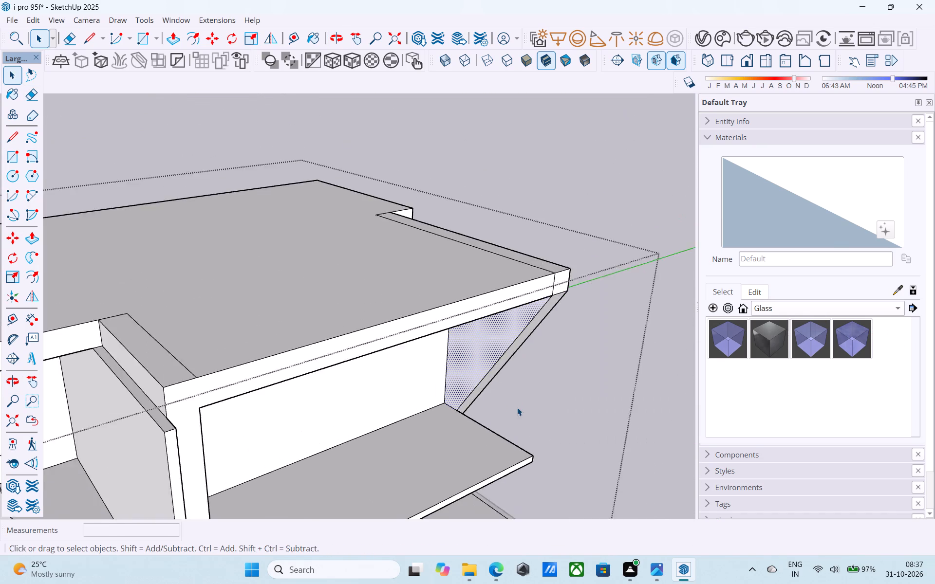
middle_drag(517, 407, 401, 390)
scroll(489, 392, down, 10)
middle_drag(463, 363, 550, 406)
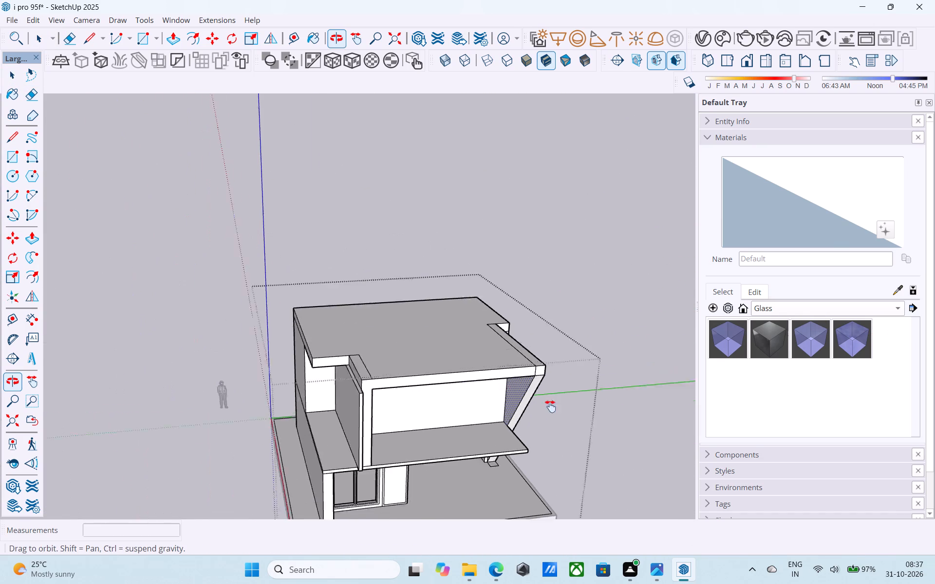
middle_drag(550, 406, 300, 338)
middle_drag(296, 343, 415, 359)
scroll(403, 392, up, 5)
scroll(413, 398, down, 3)
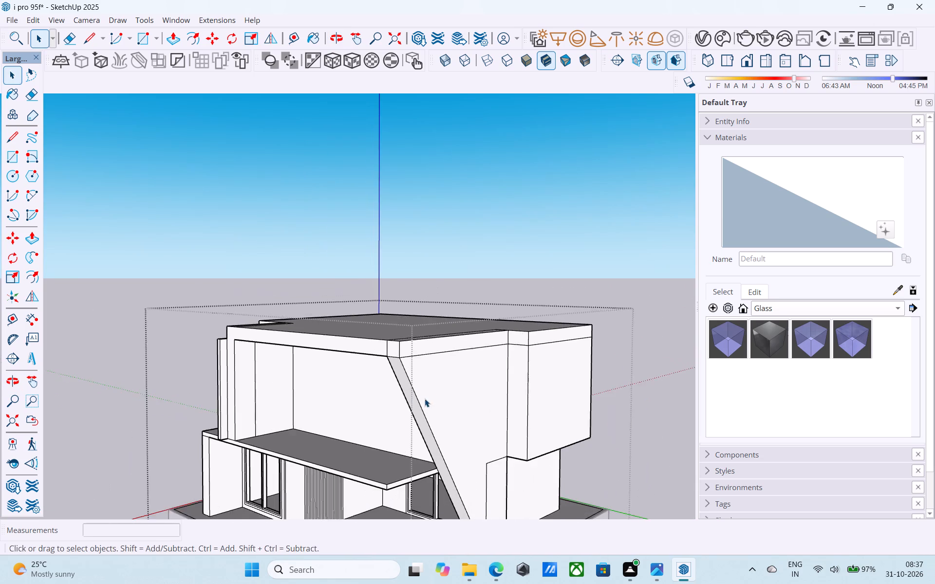
shift+middle_drag(425, 399, 351, 377)
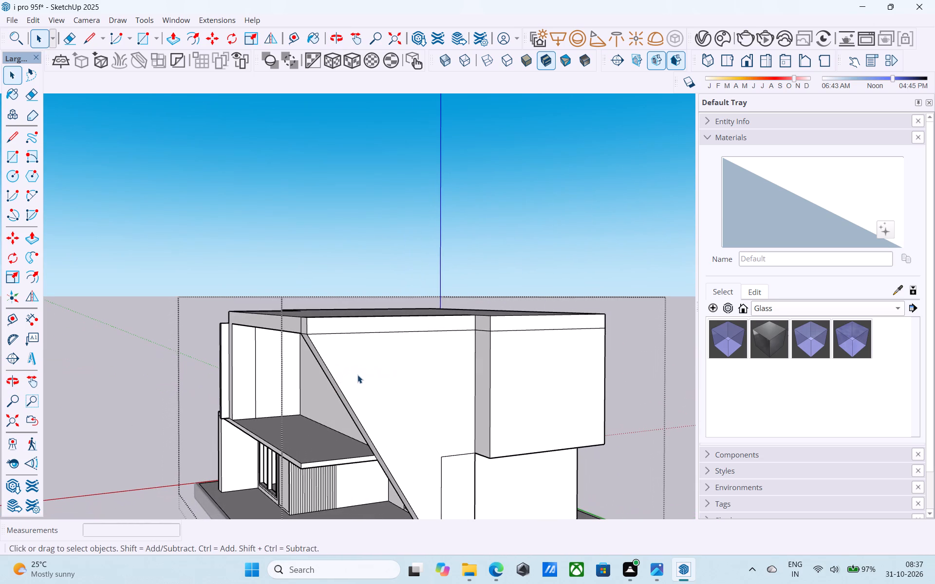
scroll(368, 368, up, 2)
scroll(304, 330, up, 4)
middle_drag(292, 325, 310, 329)
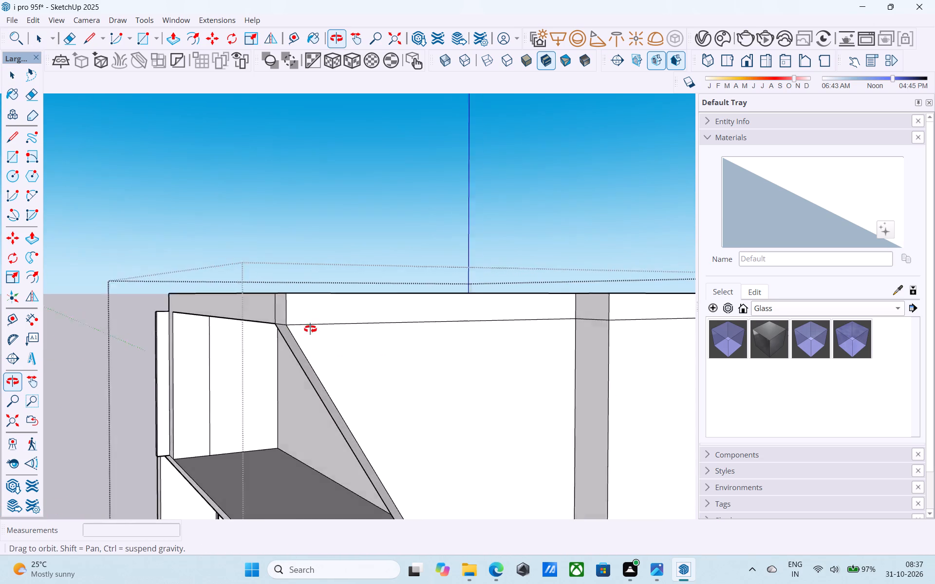
middle_drag(310, 329, 403, 349)
key(e)
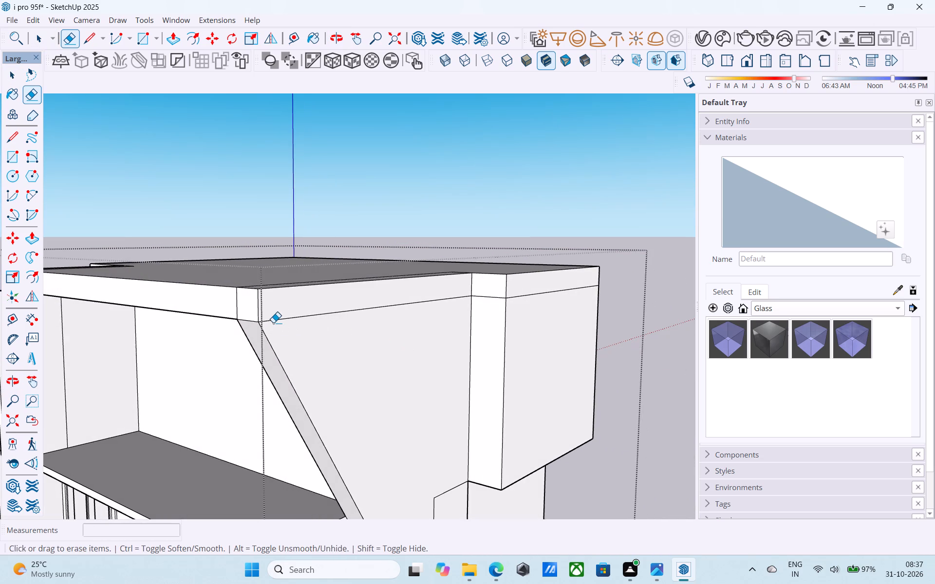
drag(238, 309, 229, 304)
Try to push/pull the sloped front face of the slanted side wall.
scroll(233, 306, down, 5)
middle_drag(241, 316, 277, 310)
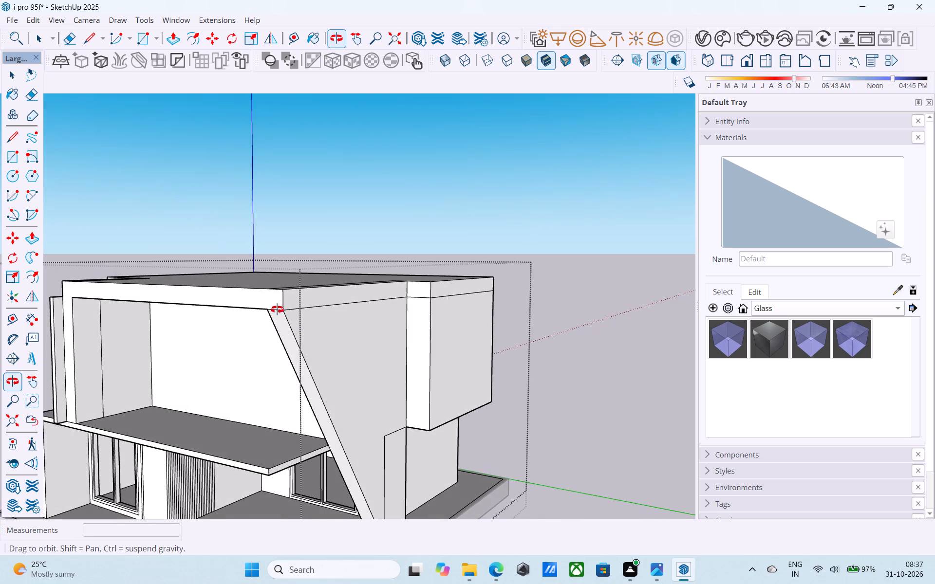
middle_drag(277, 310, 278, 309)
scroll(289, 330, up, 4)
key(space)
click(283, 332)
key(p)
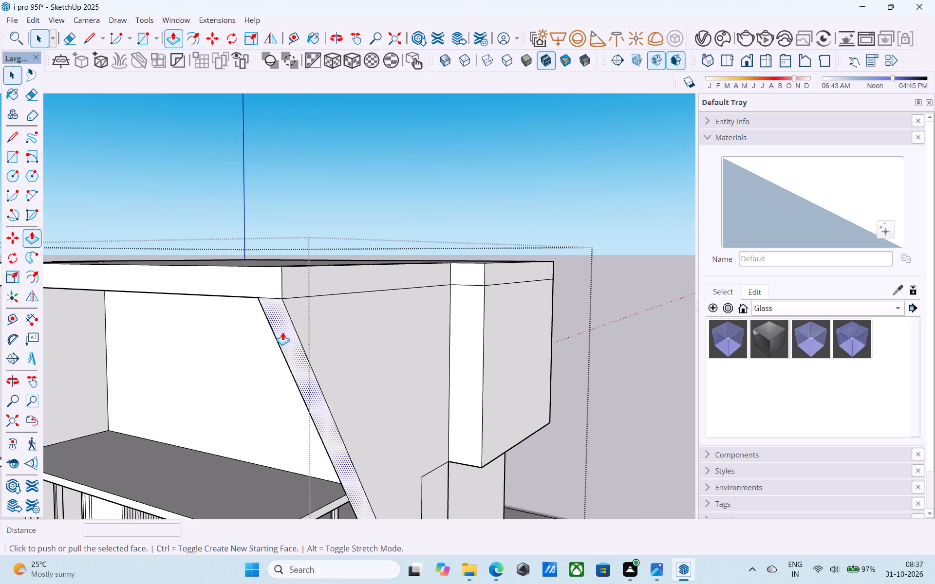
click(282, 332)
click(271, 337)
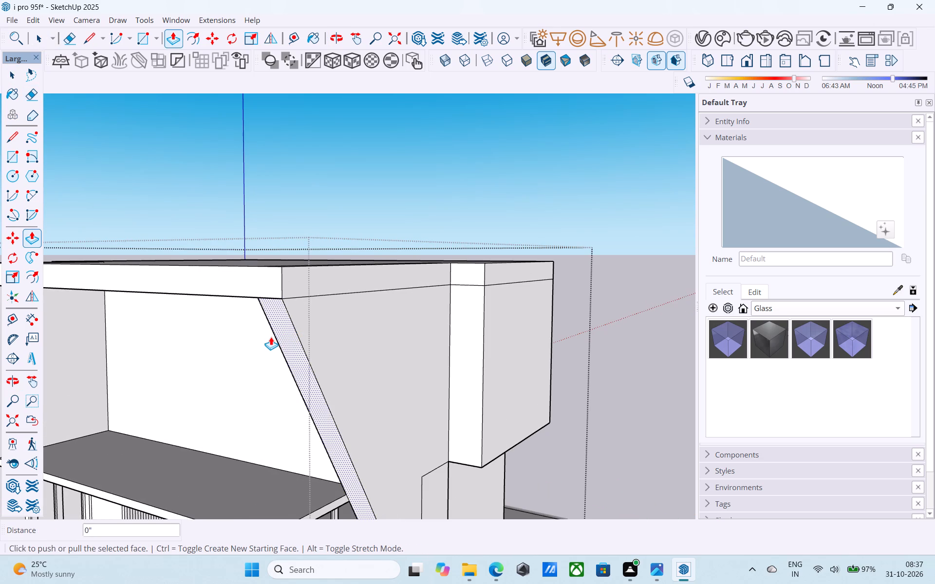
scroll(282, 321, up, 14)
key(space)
Hide the short edge where the slanted wall's sloped front face meets the underside of the roof fascia.
scroll(279, 301, down, 5)
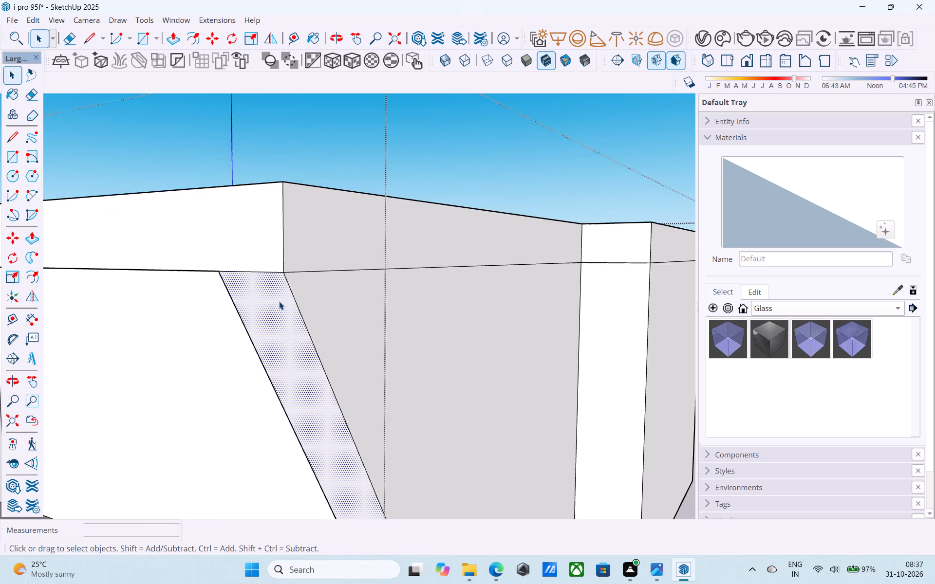
middle_drag(279, 301, 292, 308)
click(231, 265)
right_click(231, 265)
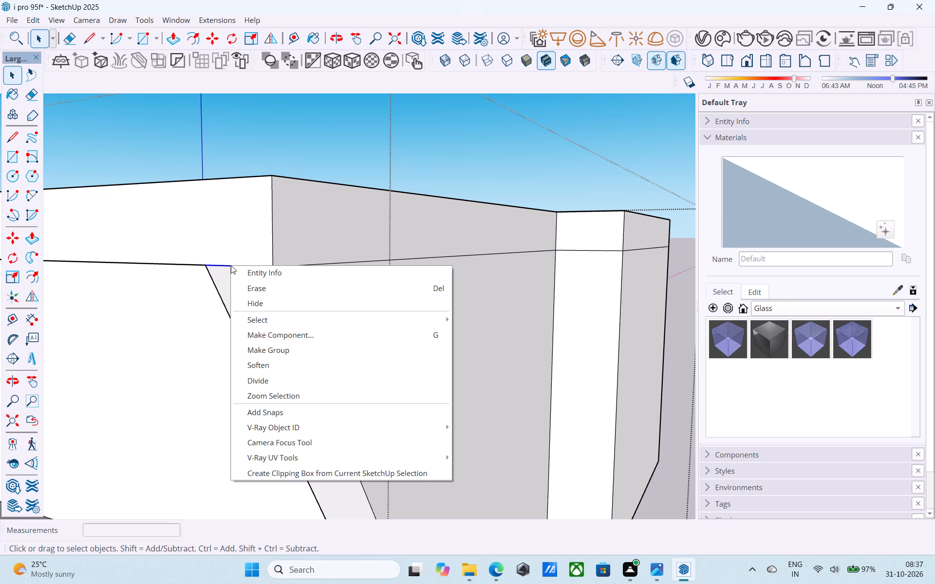
click(259, 310)
Push/pull the inner triangular face of the slanted side wall above the upper balcony by 3".
scroll(405, 278, down, 11)
middle_drag(418, 296, 387, 303)
scroll(485, 263, down, 5)
middle_drag(448, 306, 536, 313)
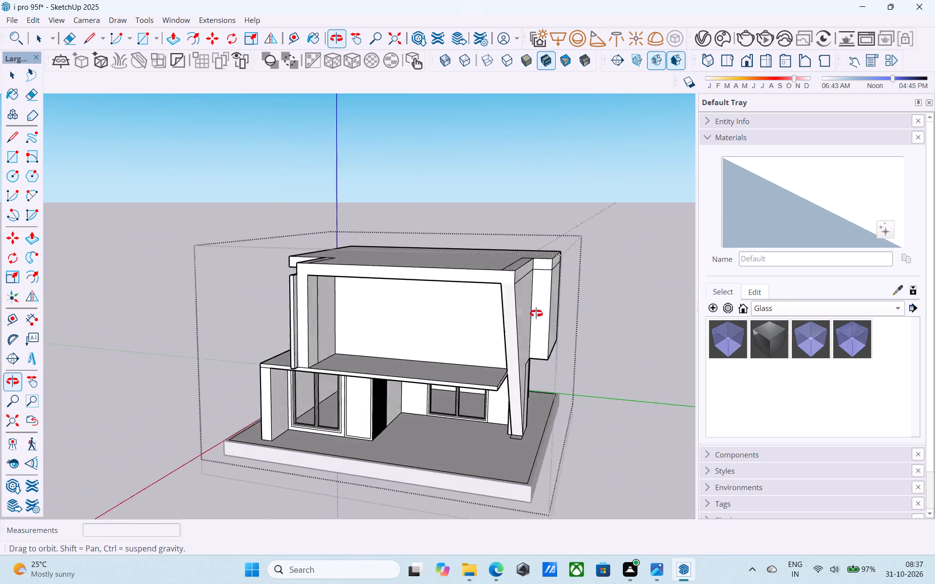
middle_drag(536, 313, 447, 330)
scroll(425, 342, up, 5)
scroll(428, 342, down, 4)
middle_drag(430, 342, 524, 337)
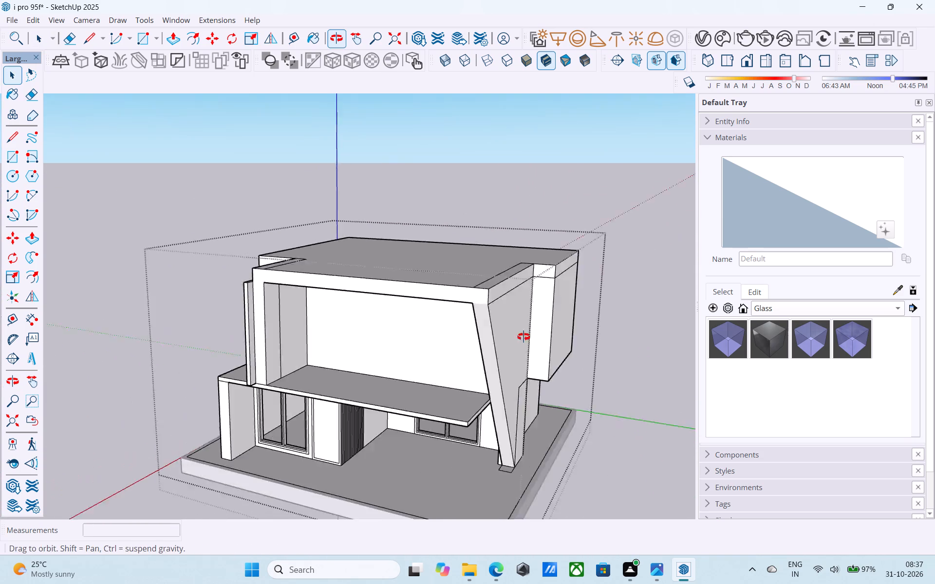
middle_drag(524, 337, 597, 336)
scroll(620, 336, up, 4)
click(598, 320)
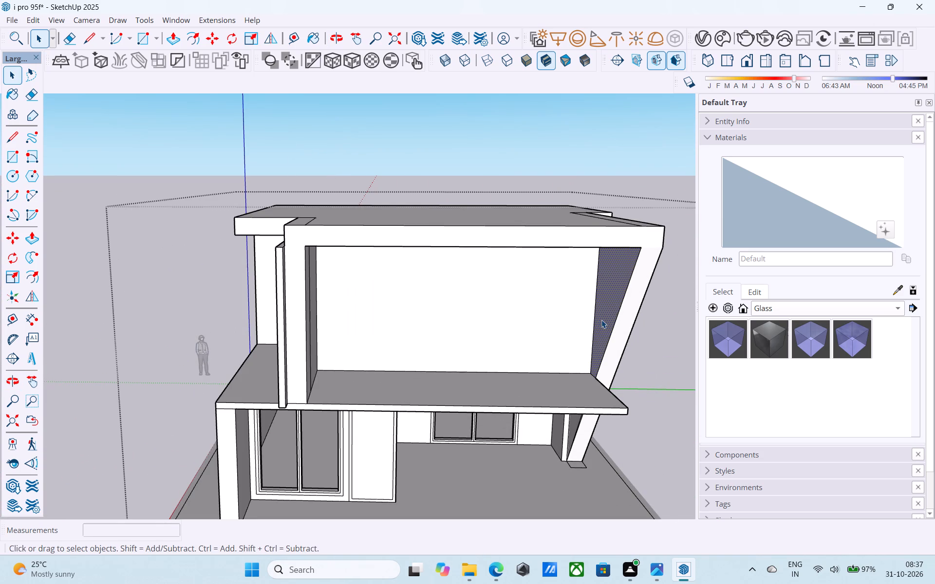
key(p)
click(601, 320)
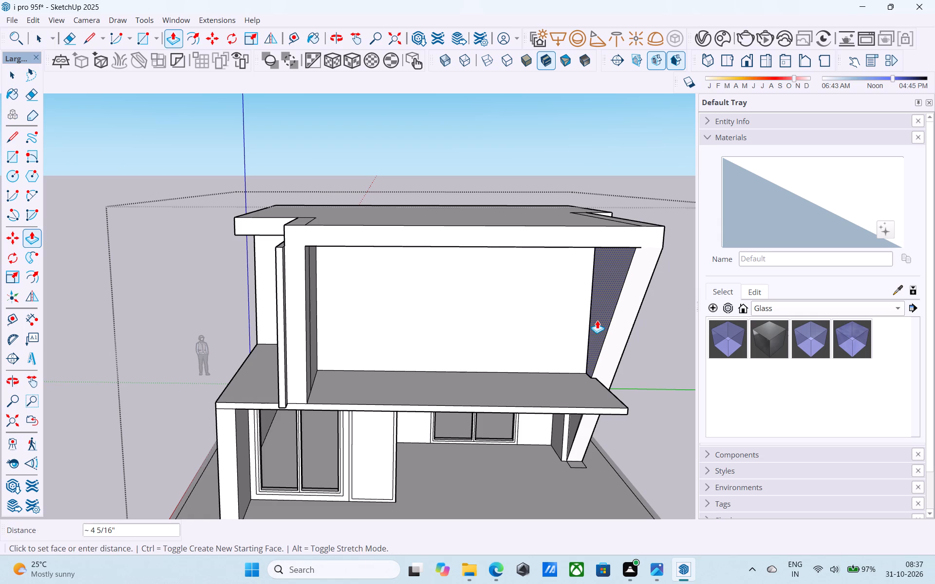
text(3")
key(Return)
Repeat the 3" pull on the slanted wall's ground-floor inner face and on the narrow strip along its sloped edge.
middle_drag(597, 320, 607, 248)
scroll(623, 311, up, 3)
double_click(585, 295)
scroll(585, 295, up, 11)
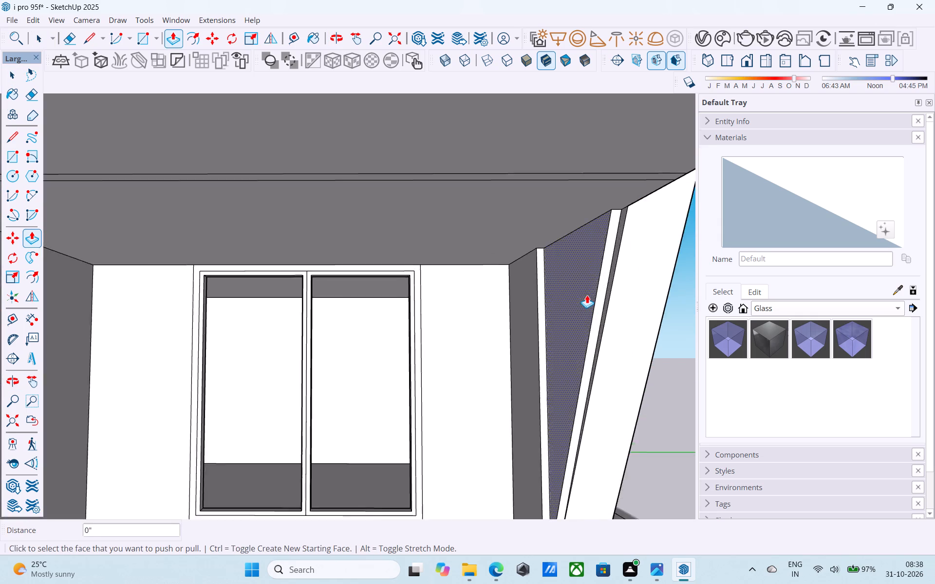
scroll(587, 295, up, 2)
scroll(632, 232, up, 4)
double_click(629, 230)
scroll(629, 230, down, 4)
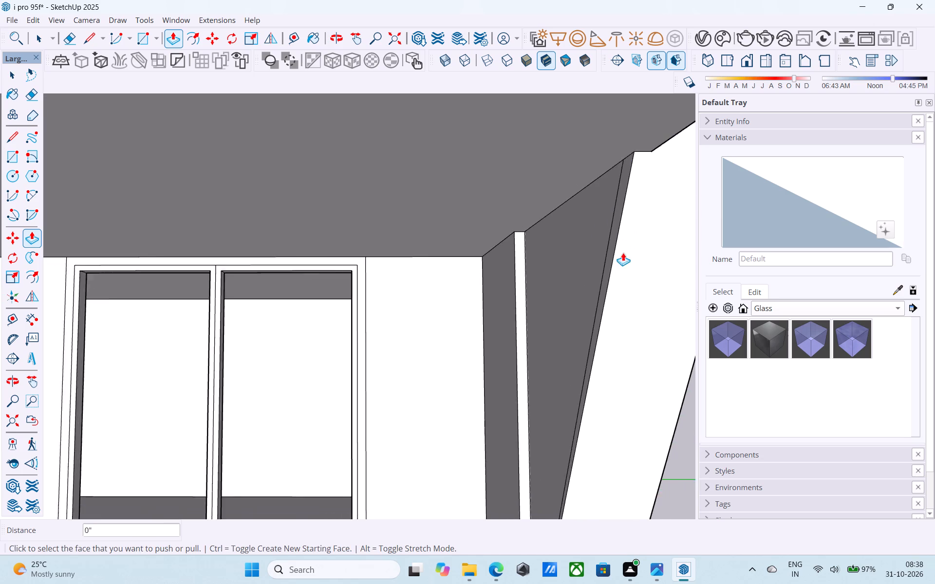
Repeat the 3" pull on the soffit face above the upper balcony.
scroll(623, 253, down, 12)
middle_drag(604, 314, 546, 392)
scroll(549, 390, down, 11)
middle_drag(535, 405, 483, 407)
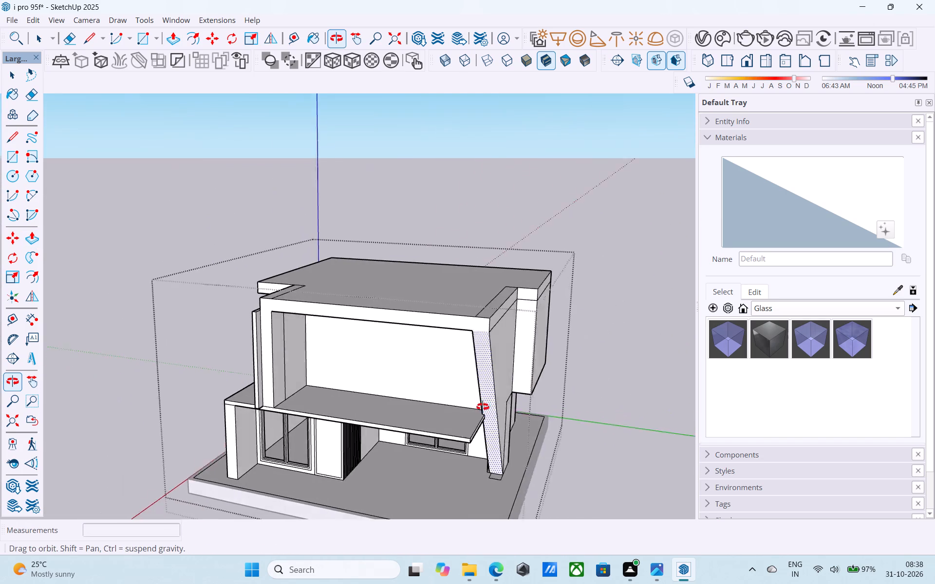
middle_drag(483, 407, 447, 422)
scroll(432, 350, up, 4)
middle_drag(432, 353, 600, 301)
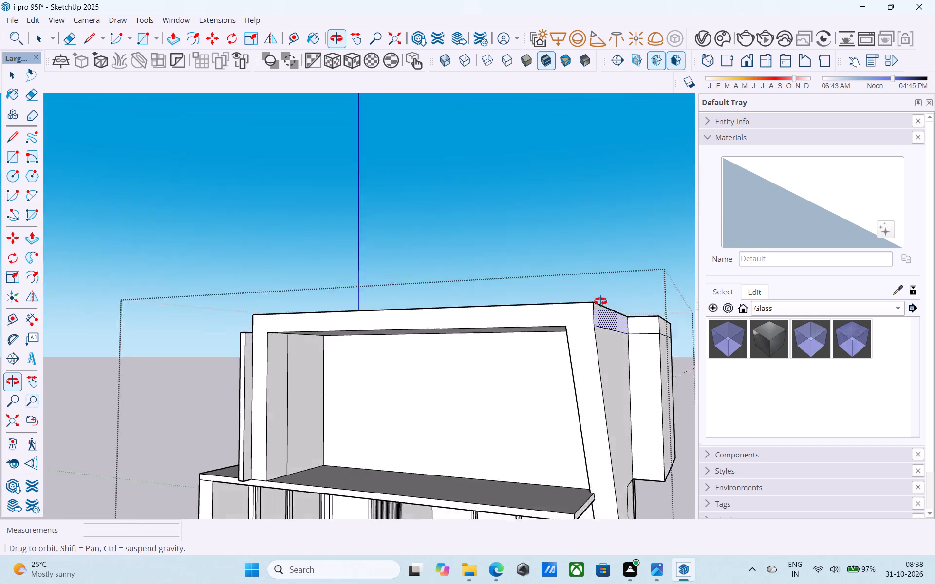
middle_drag(600, 301, 602, 243)
scroll(505, 311, up, 3)
double_click(487, 270)
scroll(487, 270, down, 7)
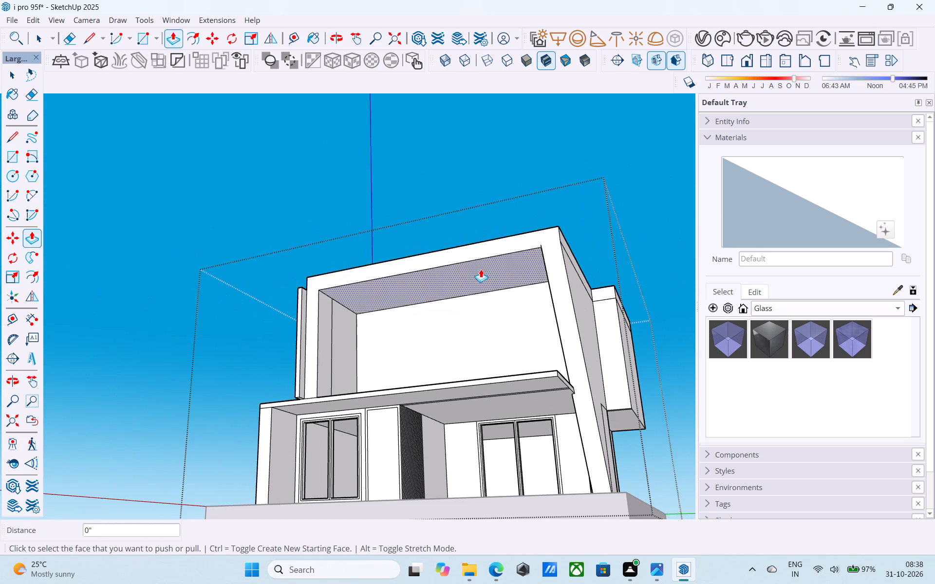
Push/pull the inner face of the upright pier opposite the slanted wall by 3".
scroll(318, 355, up, 9)
triple_click(324, 337)
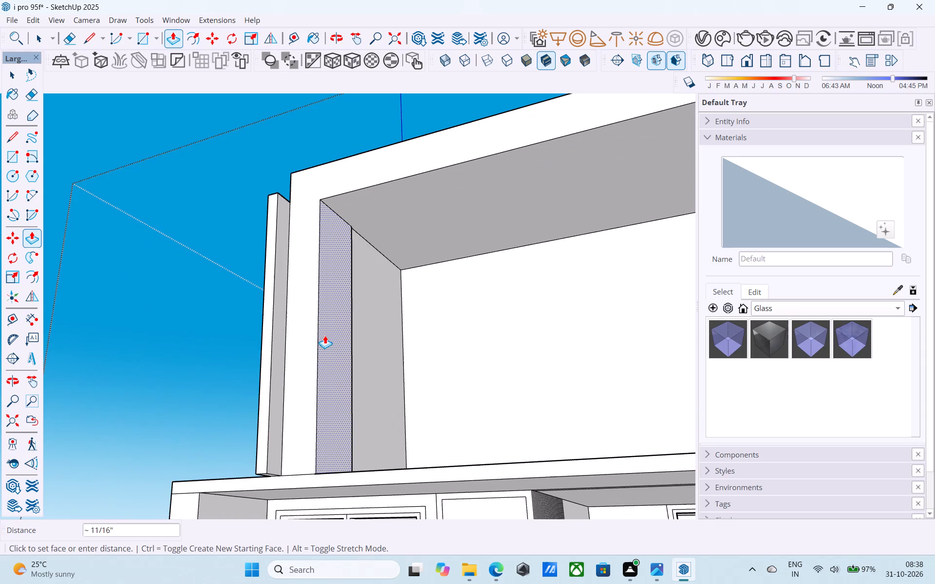
text(3")
key(Return)
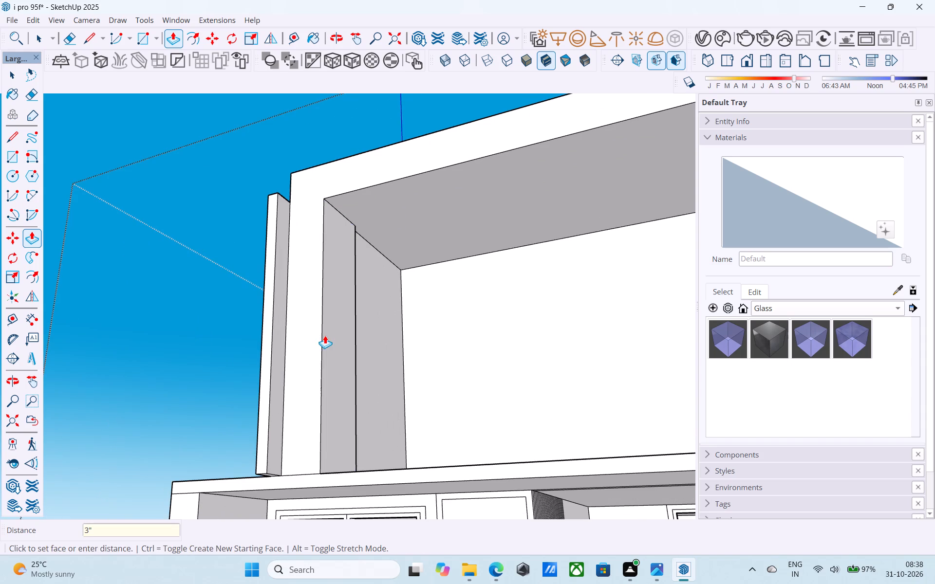
key(space)
Examine the upper balcony frame and slanted side wall from the front and side of the house.
scroll(325, 335, down, 11)
middle_drag(342, 336, 353, 455)
scroll(355, 384, down, 5)
middle_drag(351, 384, 332, 390)
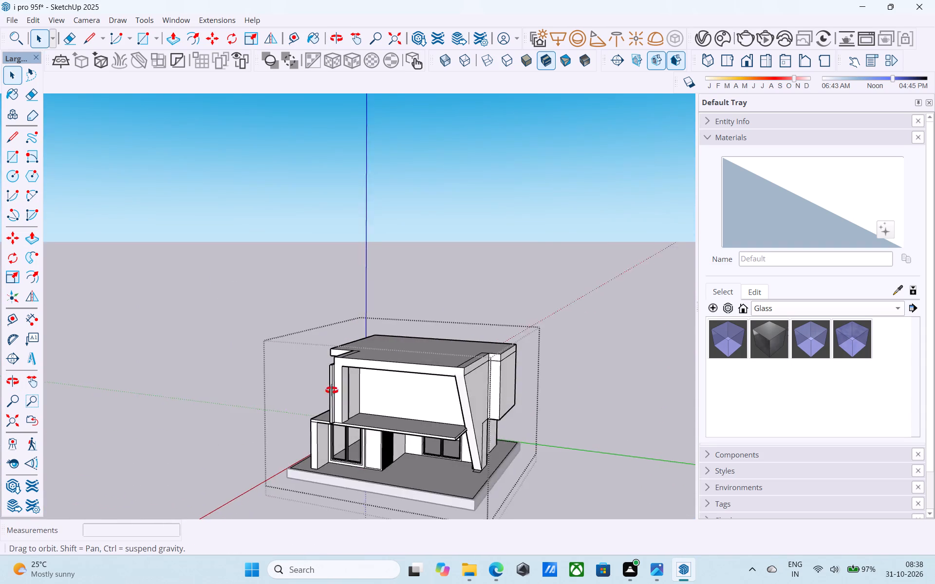
middle_drag(332, 390, 292, 401)
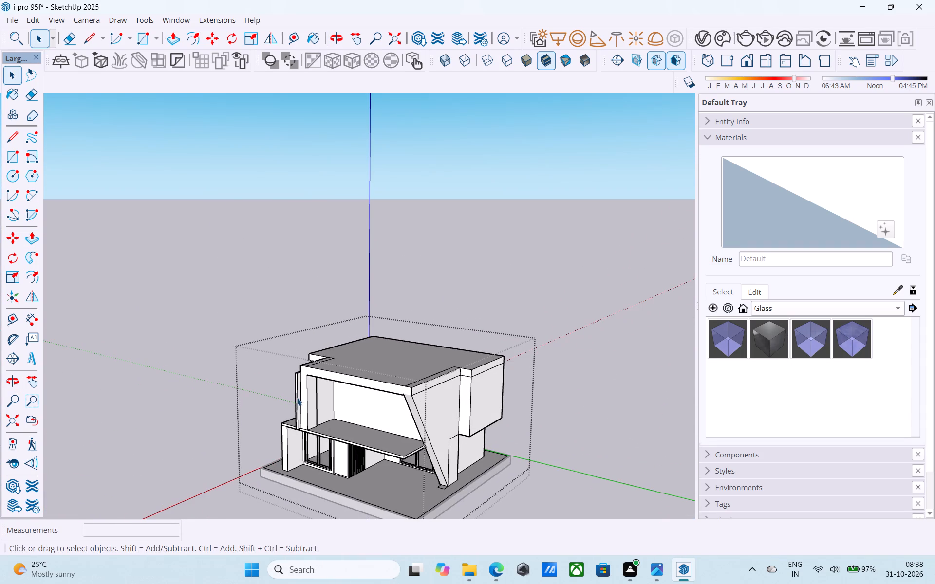
middle_drag(350, 383, 422, 334)
middle_drag(405, 355, 416, 363)
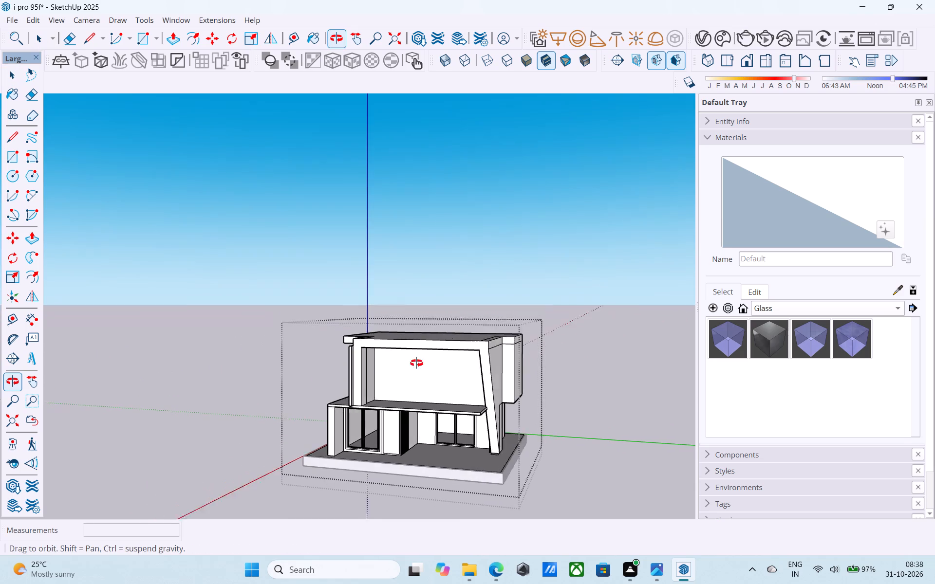
middle_drag(416, 363, 440, 359)
middle_drag(418, 372, 413, 356)
Copy the vertical corner edge of the balcony's back wall on the upright pier side 6' along the wall.
scroll(402, 365, up, 5)
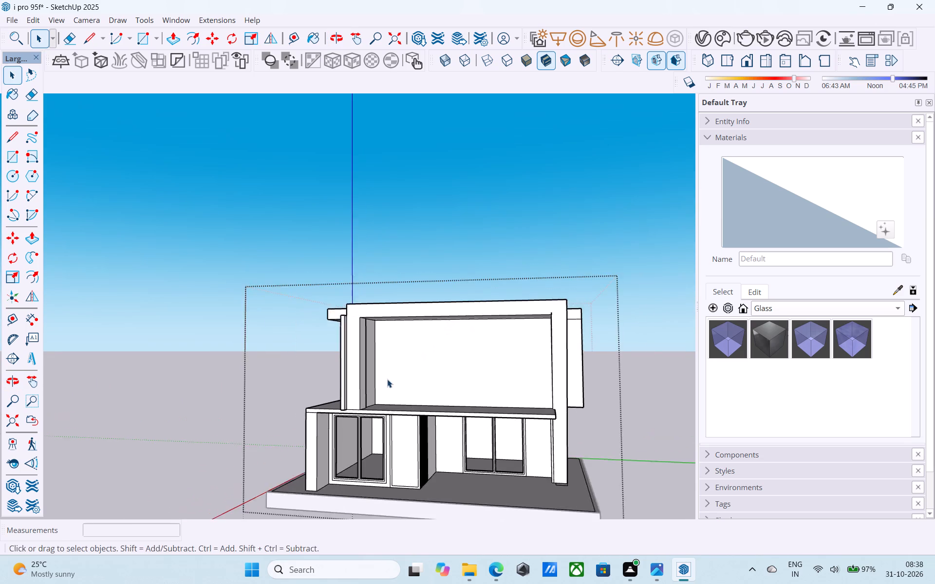
scroll(387, 379, up, 3)
middle_drag(379, 387, 309, 391)
scroll(299, 388, up, 4)
click(274, 378)
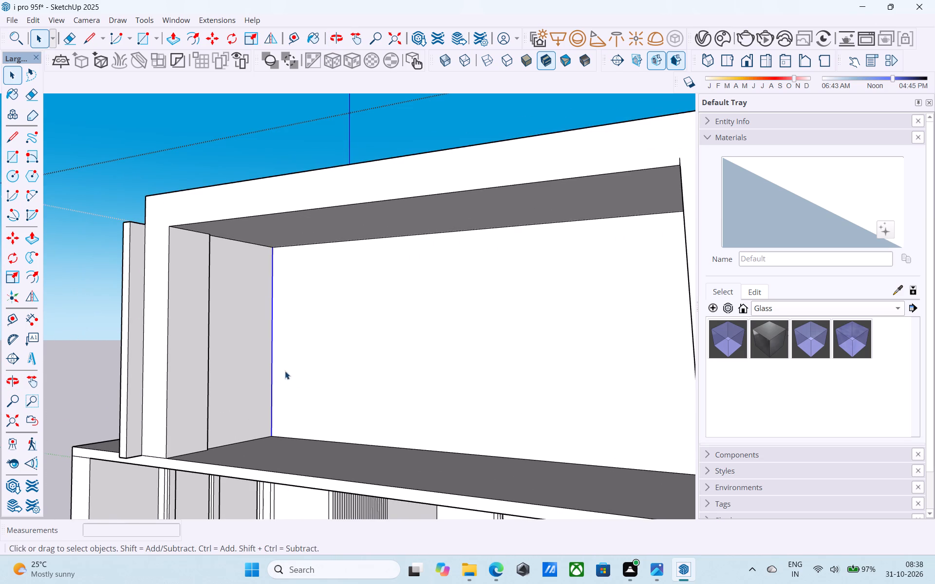
scroll(365, 259, down, 6)
middle_drag(296, 354, 285, 365)
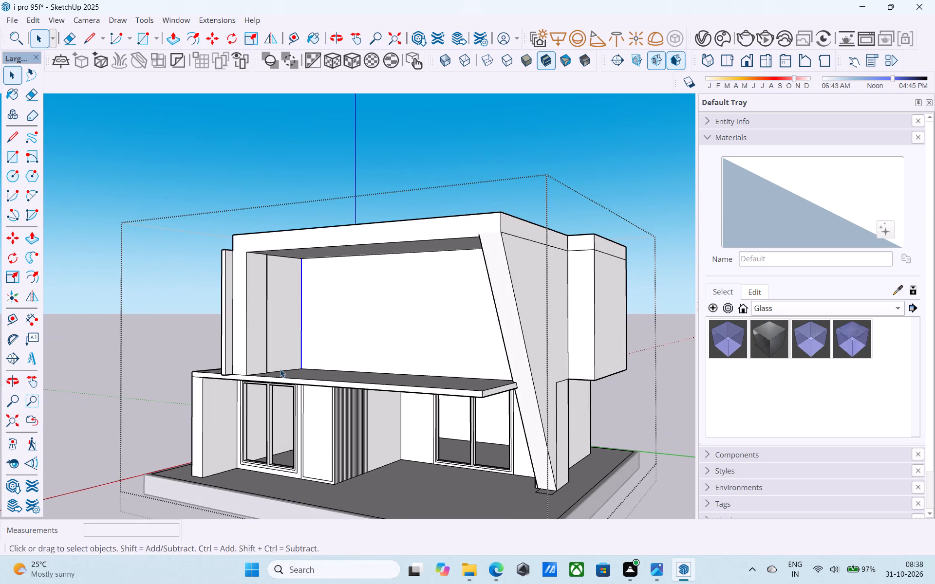
key(m)
scroll(299, 372, up, 5)
click(303, 369)
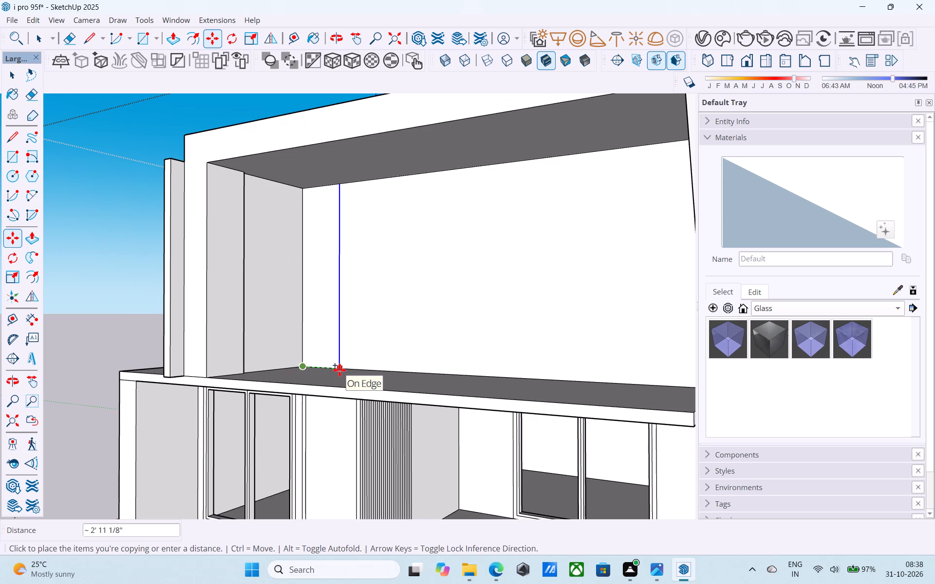
text(4')
key(Return)
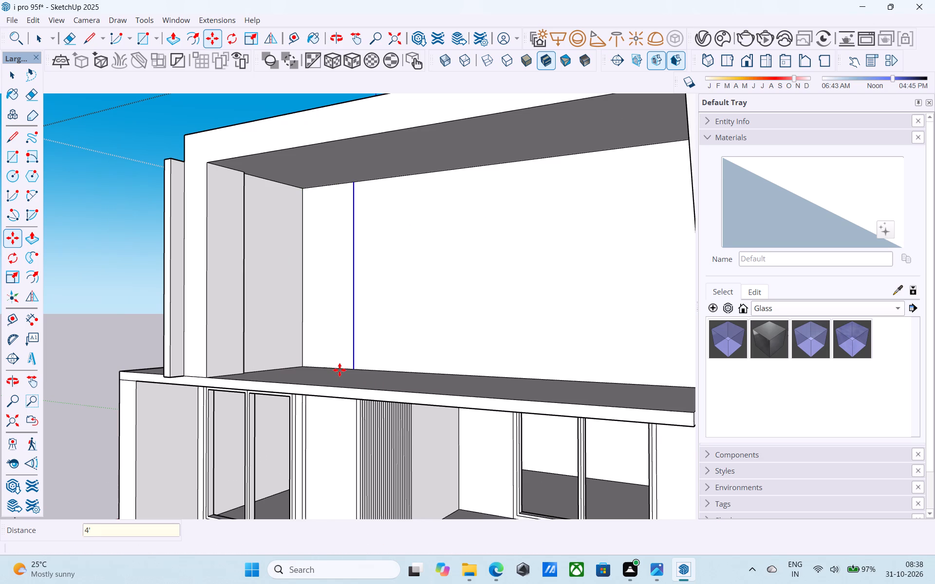
text(6')
key(Return)
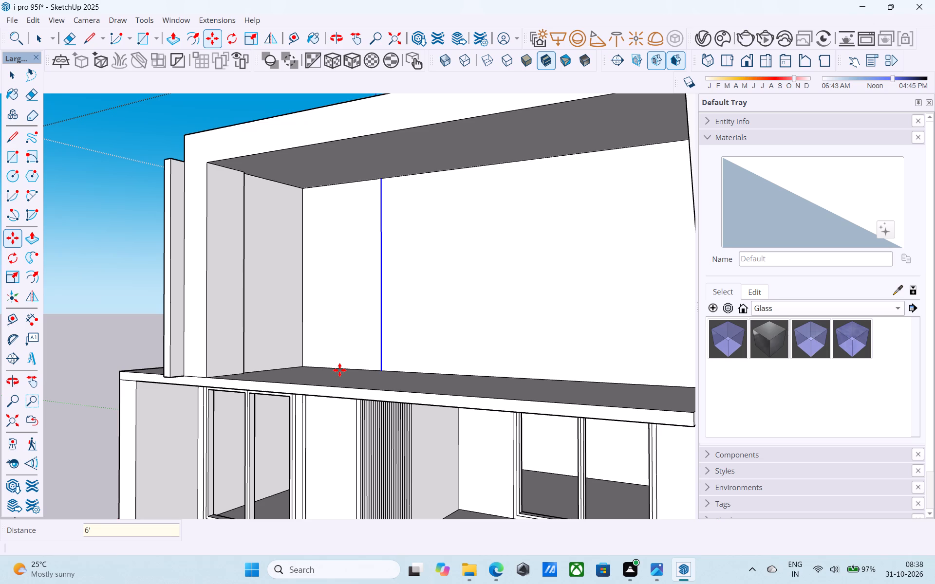
Offset the larger back wall panel beside the slanted wall inward by 6".
scroll(333, 347, down, 7)
middle_drag(335, 351, 305, 353)
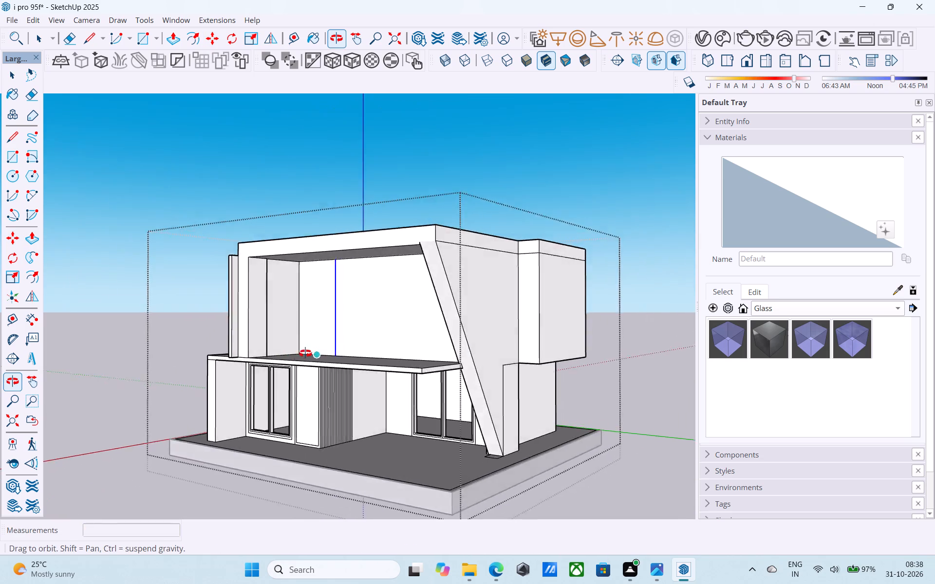
middle_drag(305, 353, 448, 413)
scroll(573, 319, up, 4)
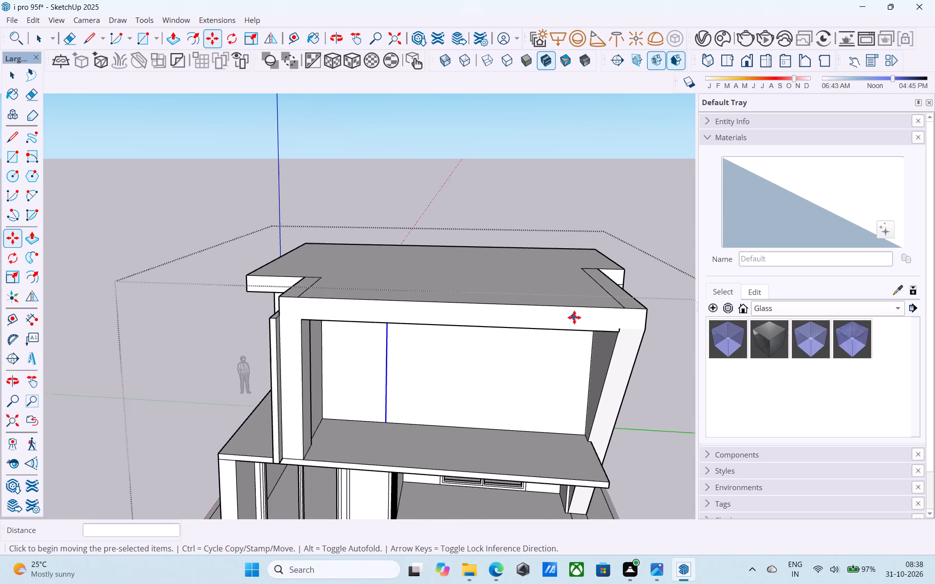
middle_drag(562, 329, 558, 309)
key(space)
scroll(565, 353, up, 4)
shift+middle_drag(564, 354, 532, 349)
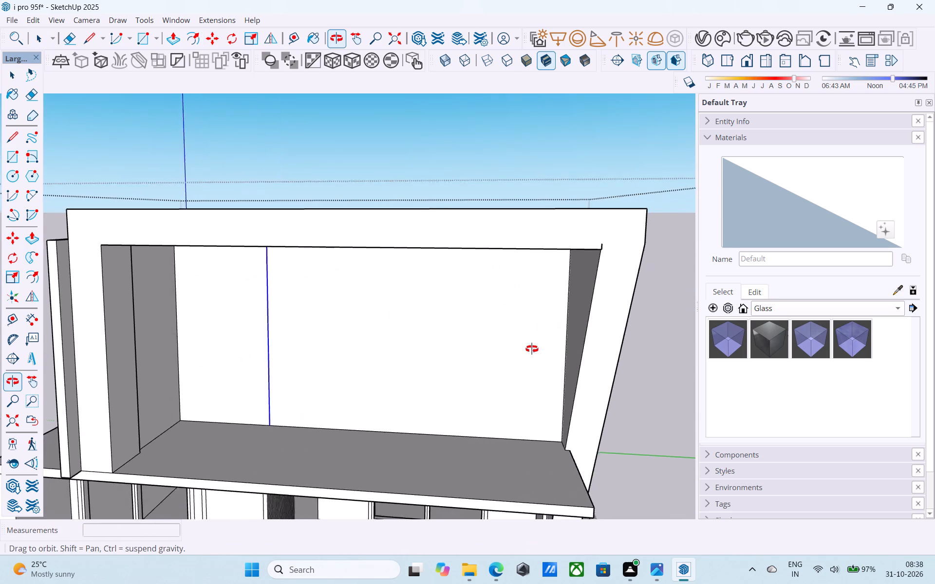
shift+middle_drag(532, 349, 509, 346)
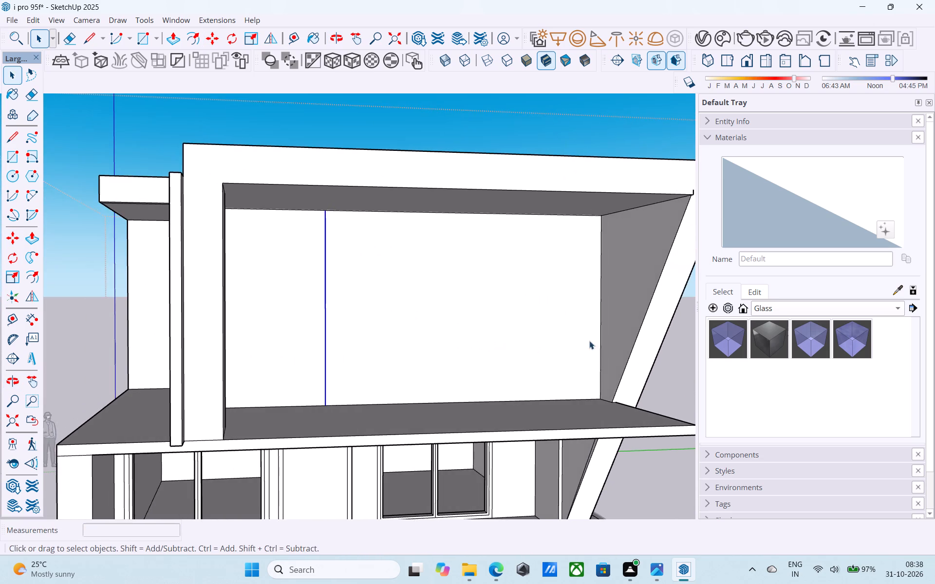
scroll(618, 348, up, 5)
scroll(617, 428, up, 4)
scroll(611, 430, down, 7)
middle_drag(573, 433, 550, 428)
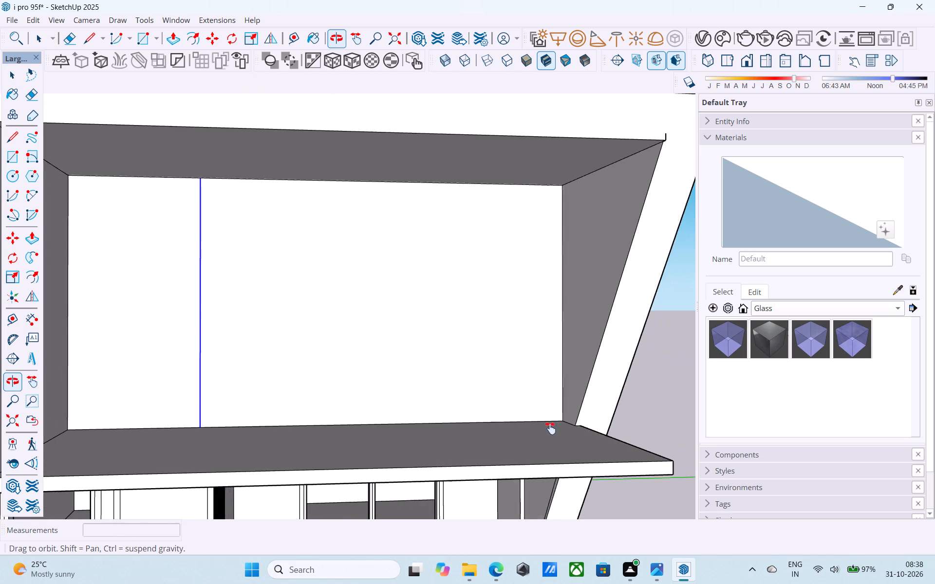
middle_drag(550, 428, 552, 429)
click(391, 371)
key(f)
click(391, 371)
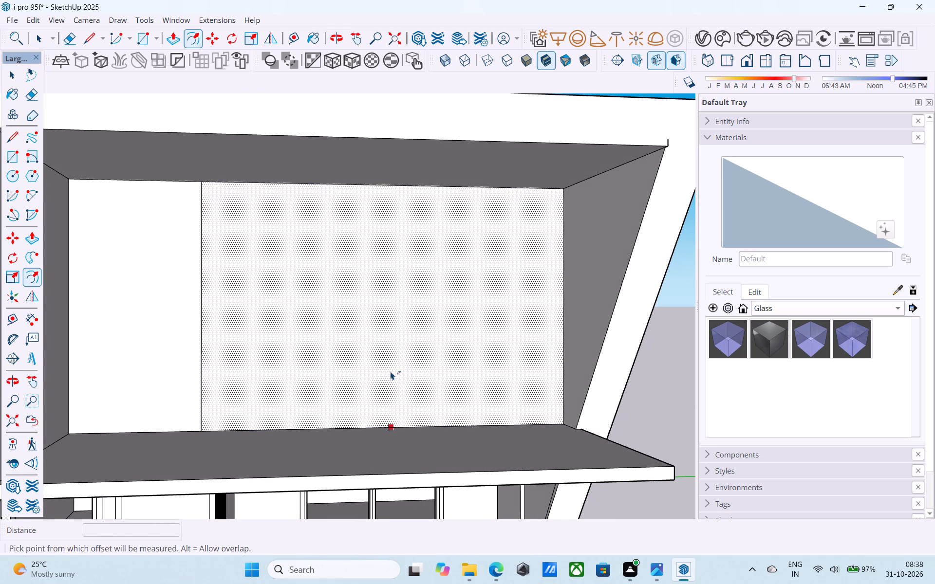
text(6")
key(Return)
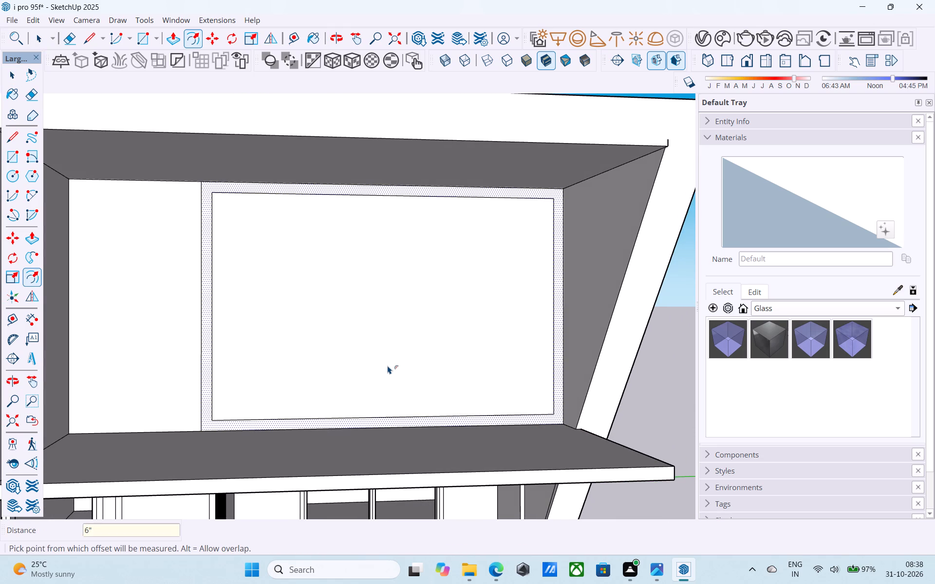
key(space)
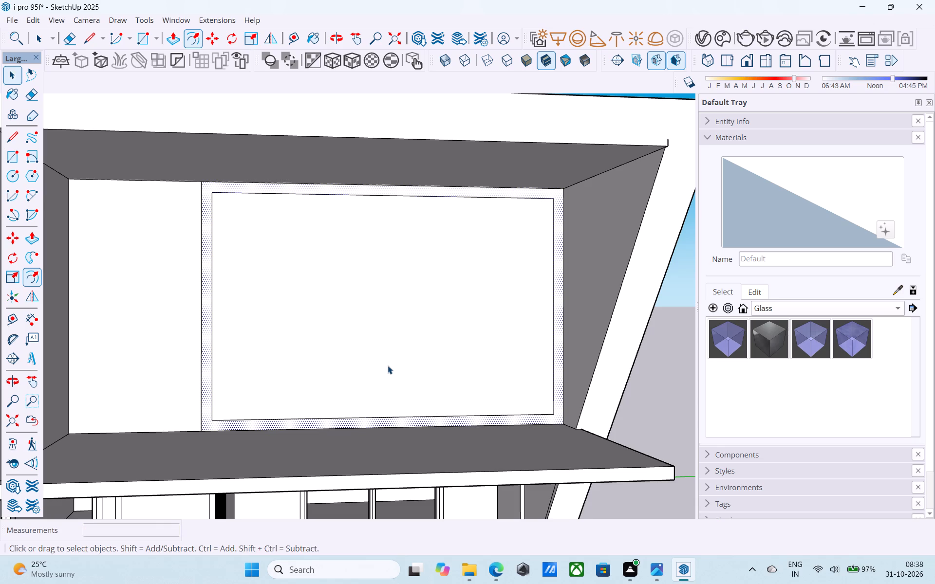
Copy the inner frame's vertical edge nearest the slanted wall 2' across the back wall panel.
scroll(388, 365, down, 5)
shift+middle_drag(429, 325, 464, 302)
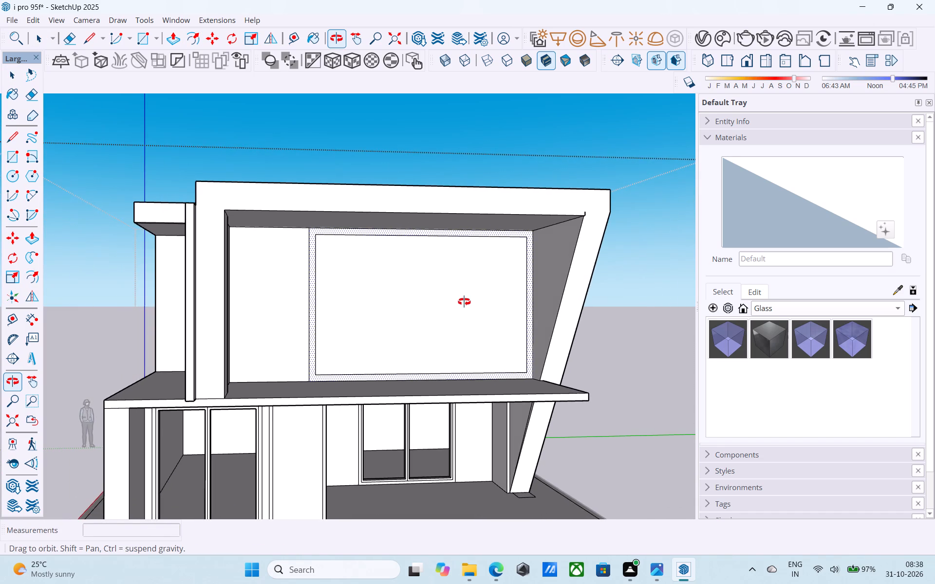
shift+middle_drag(464, 302, 452, 328)
scroll(490, 360, up, 5)
click(522, 401)
scroll(522, 401, down, 2)
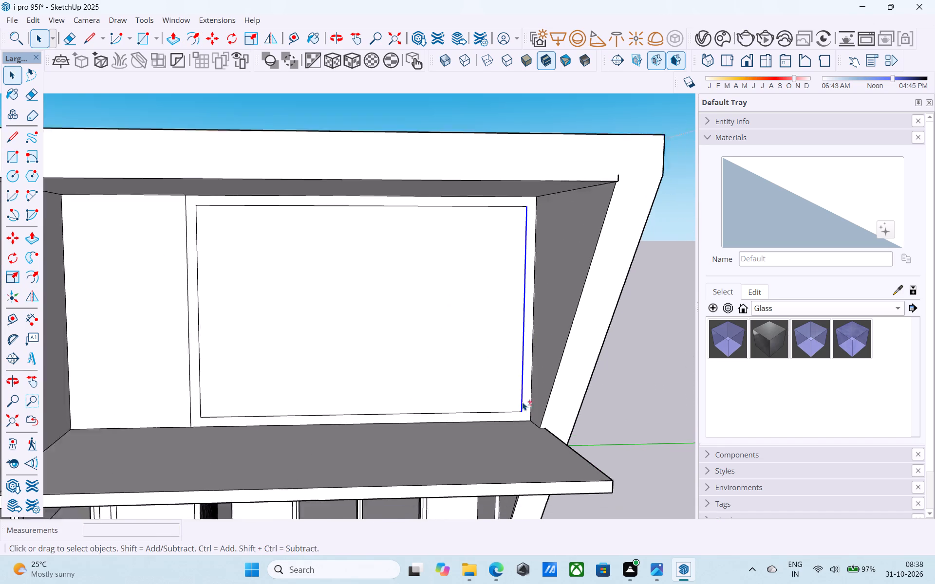
scroll(522, 402, down, 2)
shift+middle_drag(522, 402, 544, 344)
key(m)
scroll(533, 366, up, 2)
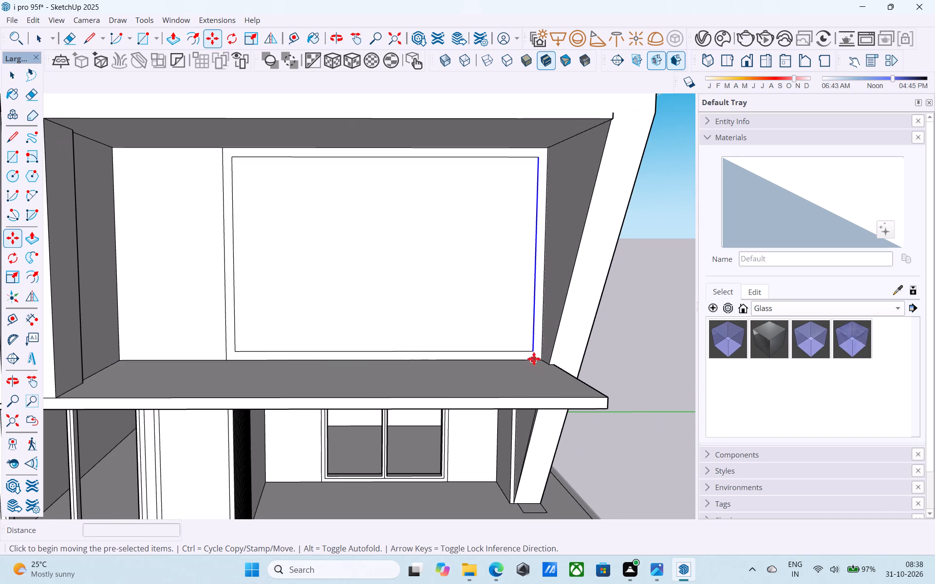
click(536, 352)
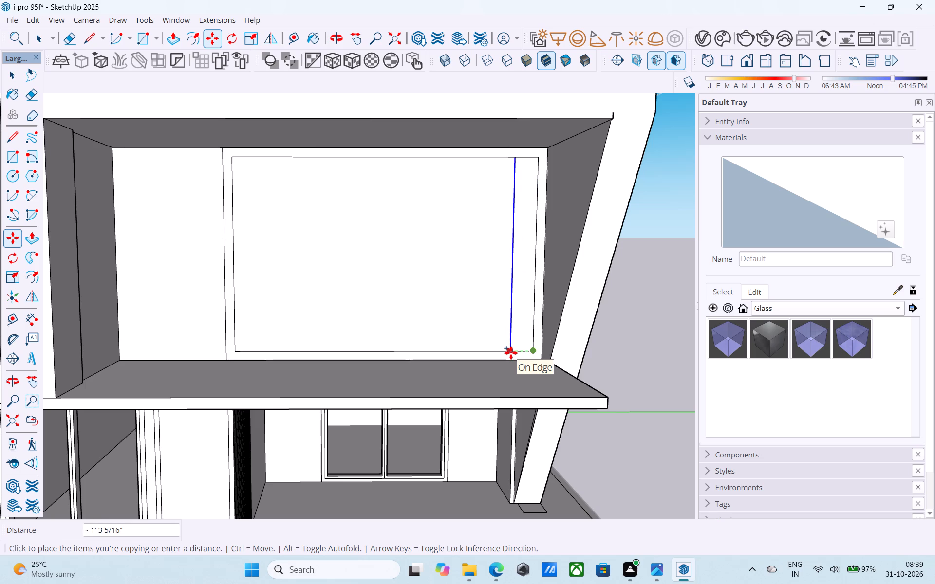
text(2')
key(Return)
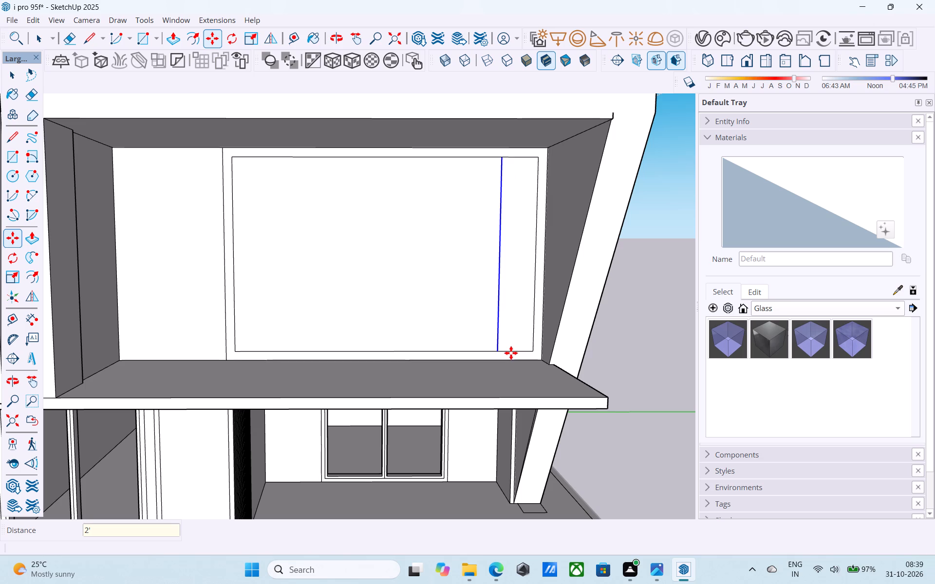
Move the copied vertical edge a further 2' away from the slanted wall.
scroll(511, 353, down, 6)
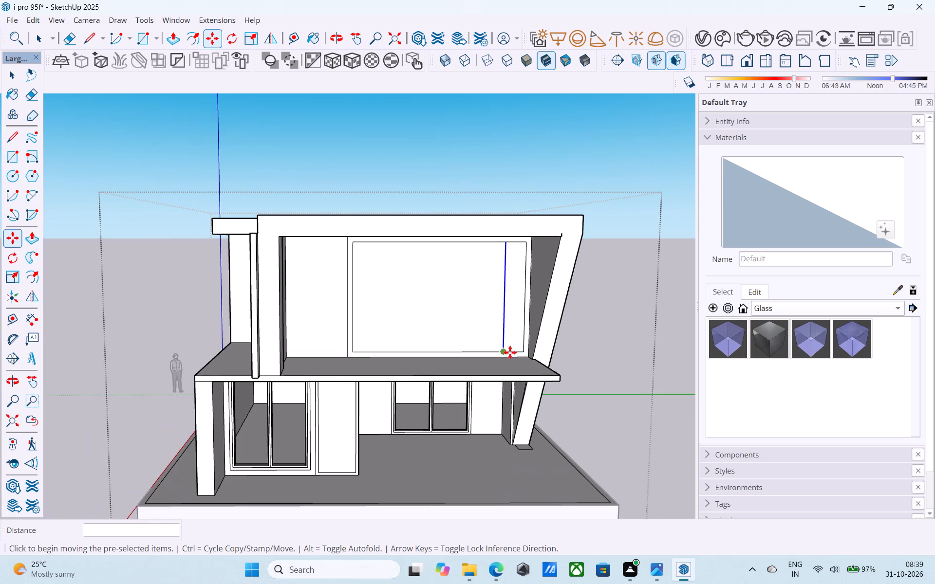
middle_drag(510, 351, 491, 337)
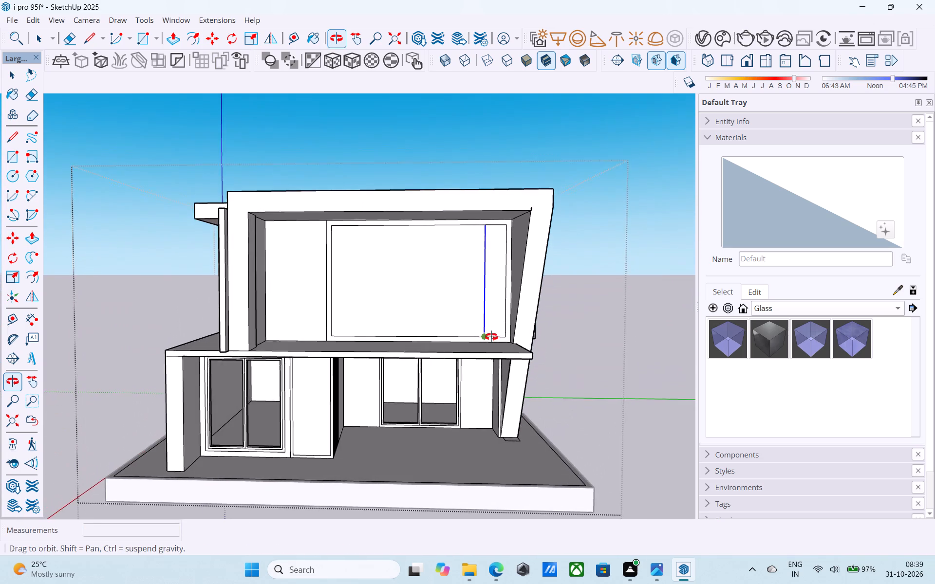
middle_drag(491, 337, 502, 353)
scroll(502, 353, up, 5)
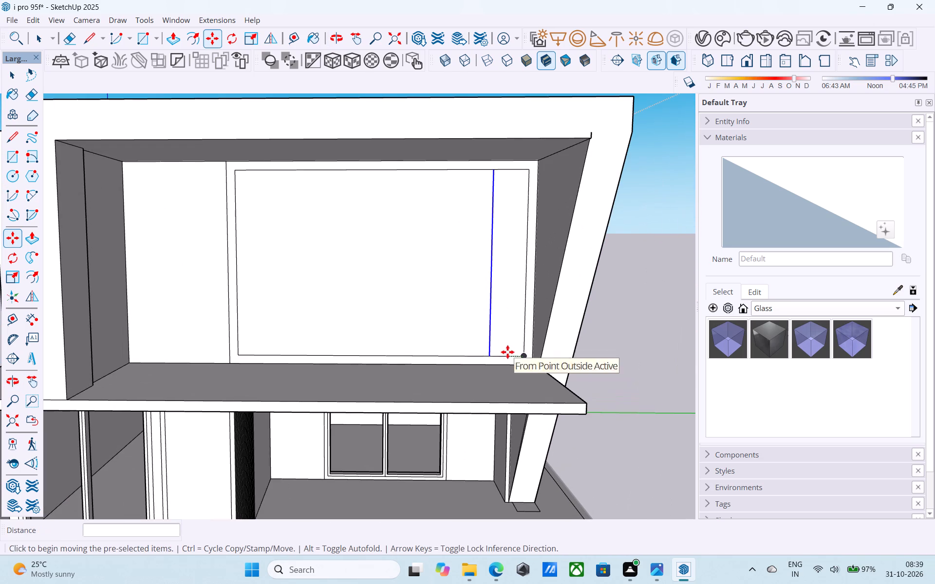
click(490, 355)
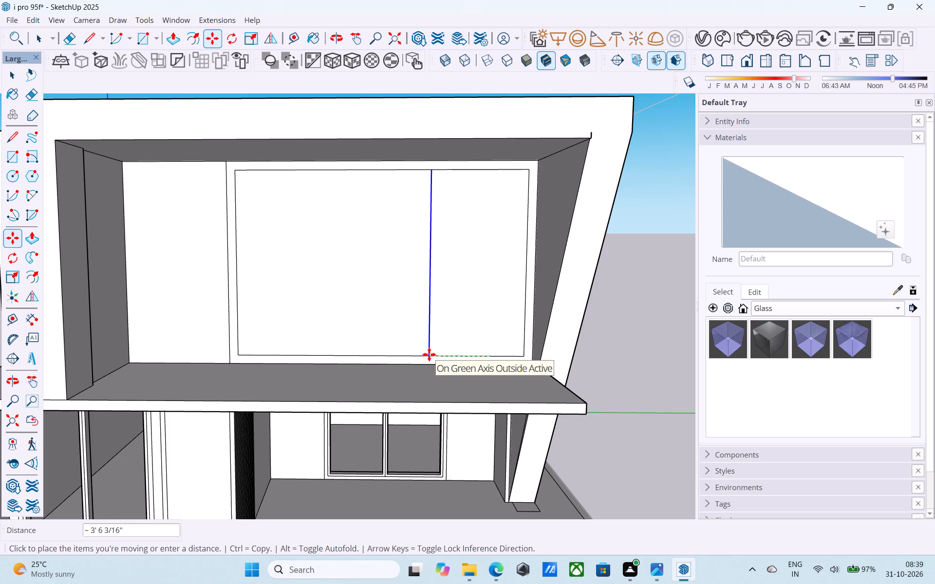
text(2')
key(Return)
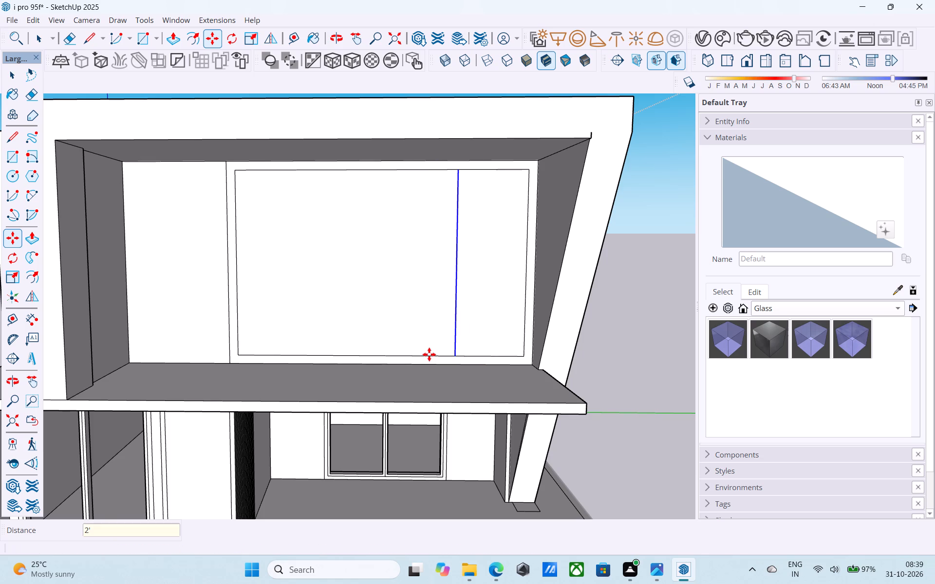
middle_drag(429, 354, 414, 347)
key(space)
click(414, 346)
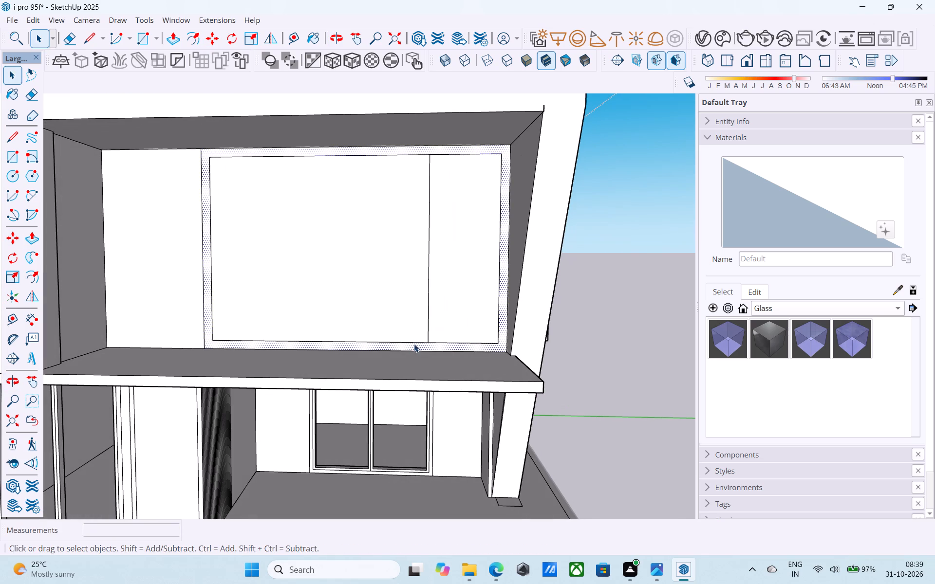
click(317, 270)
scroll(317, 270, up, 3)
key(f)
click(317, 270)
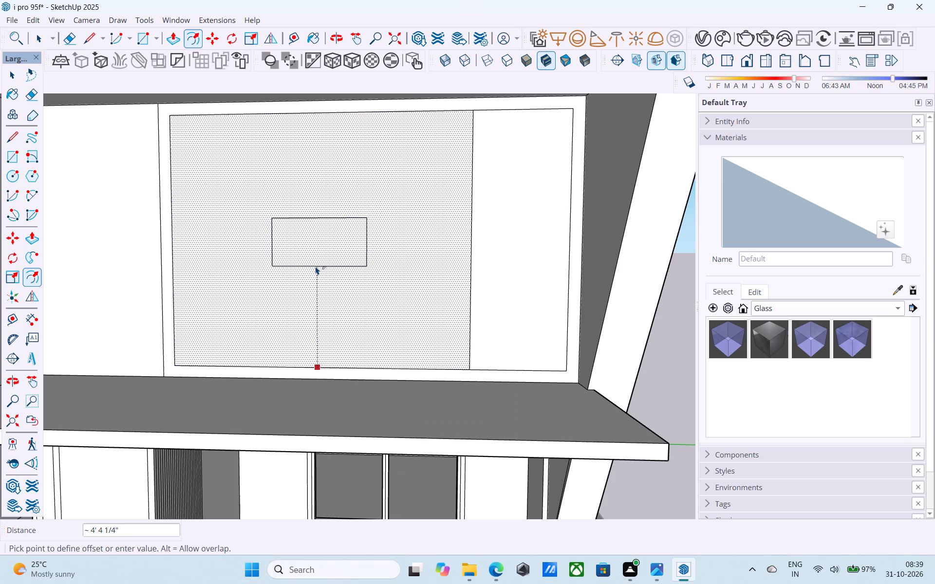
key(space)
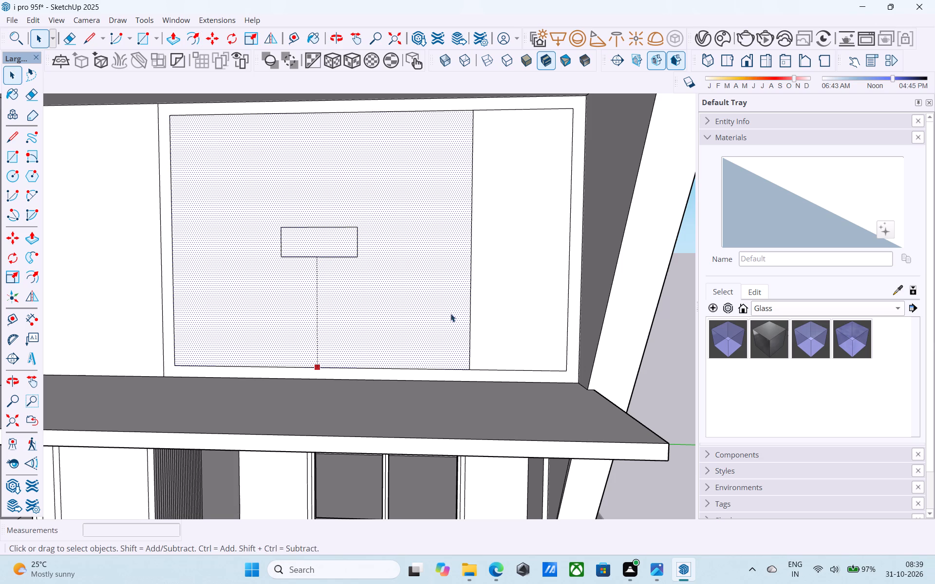
Copy the vertical divider edge 3" toward the larger panel, away from the slanted wall.
click(471, 327)
key(m)
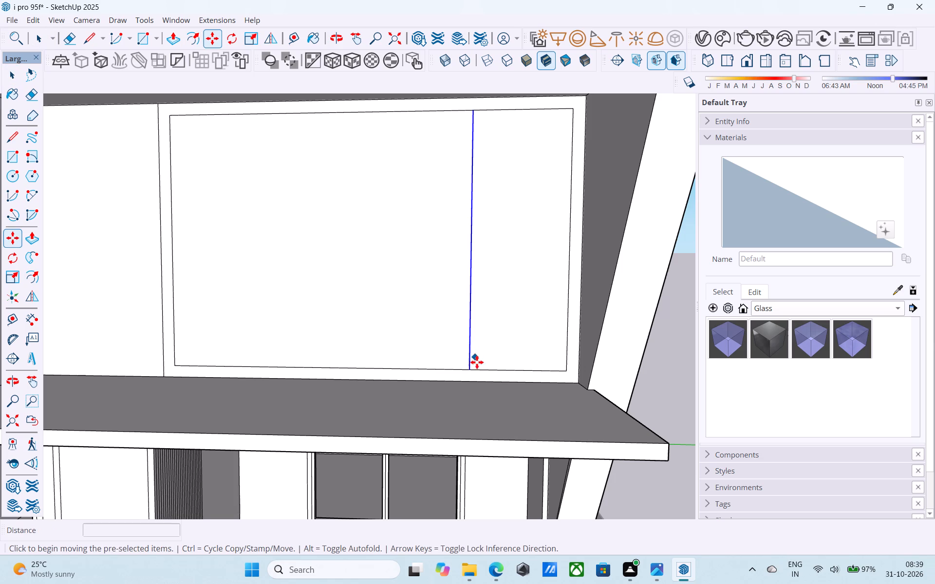
ctrl+scroll(477, 367, up, 5)
click(468, 371)
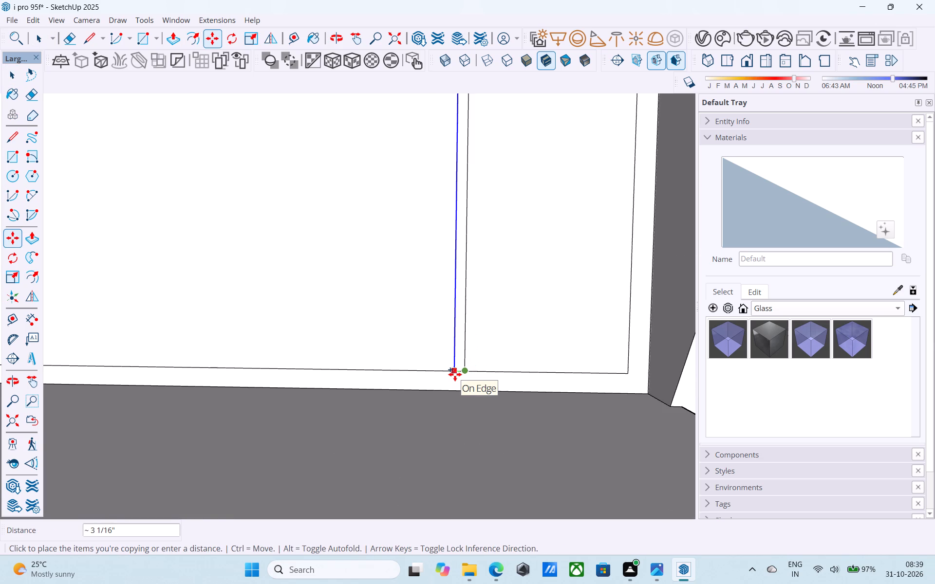
scroll(455, 374, up, 3)
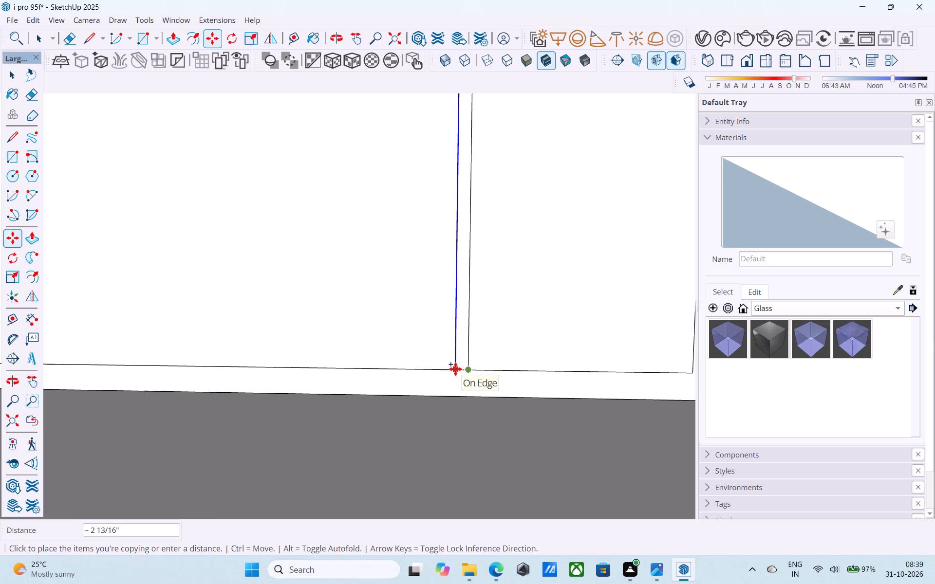
text(3")
key(Return)
key(space)
Extend the original divider edge 6" down to the balcony floor and erase the short bottom segment between the two divider lines.
text(l)
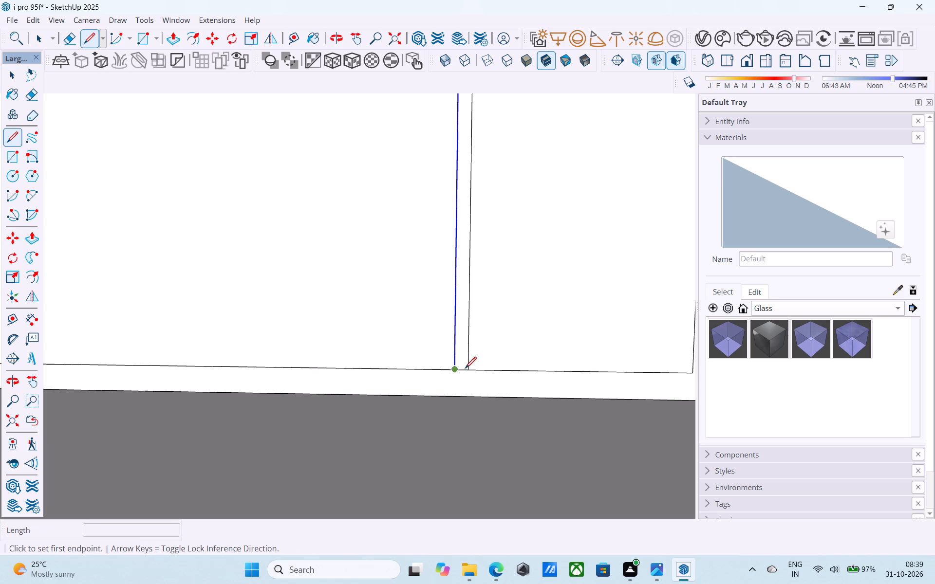
click(467, 370)
click(467, 400)
scroll(465, 382, up, 8)
key(e)
drag(459, 355, 458, 360)
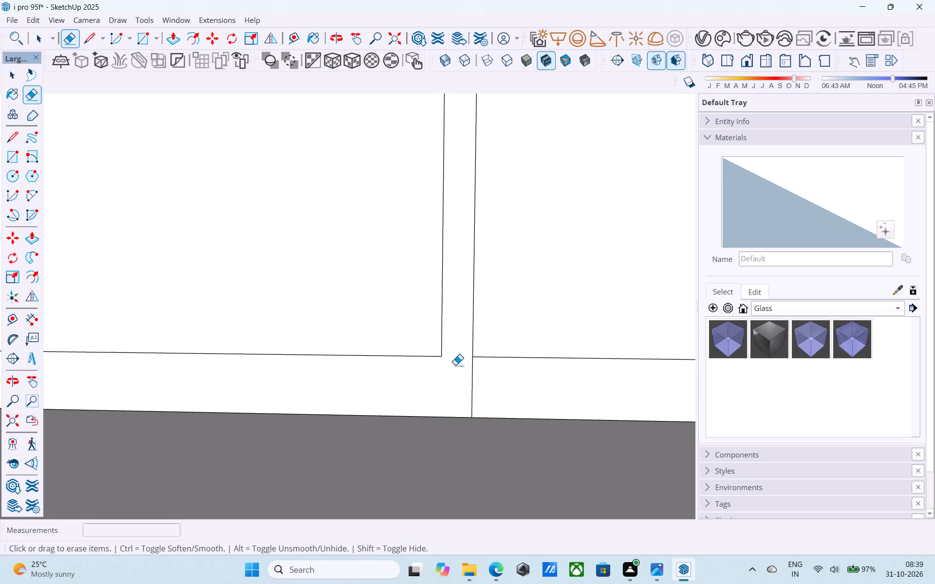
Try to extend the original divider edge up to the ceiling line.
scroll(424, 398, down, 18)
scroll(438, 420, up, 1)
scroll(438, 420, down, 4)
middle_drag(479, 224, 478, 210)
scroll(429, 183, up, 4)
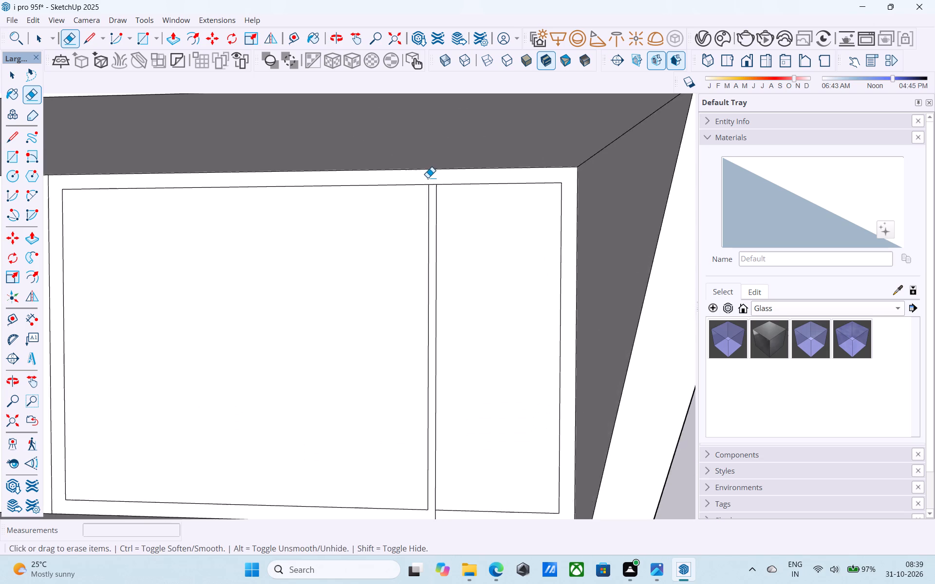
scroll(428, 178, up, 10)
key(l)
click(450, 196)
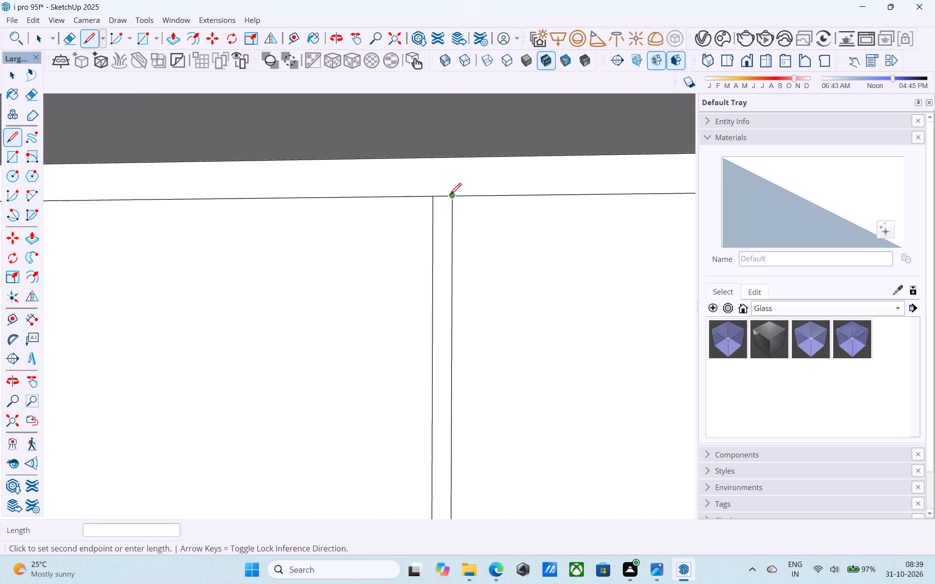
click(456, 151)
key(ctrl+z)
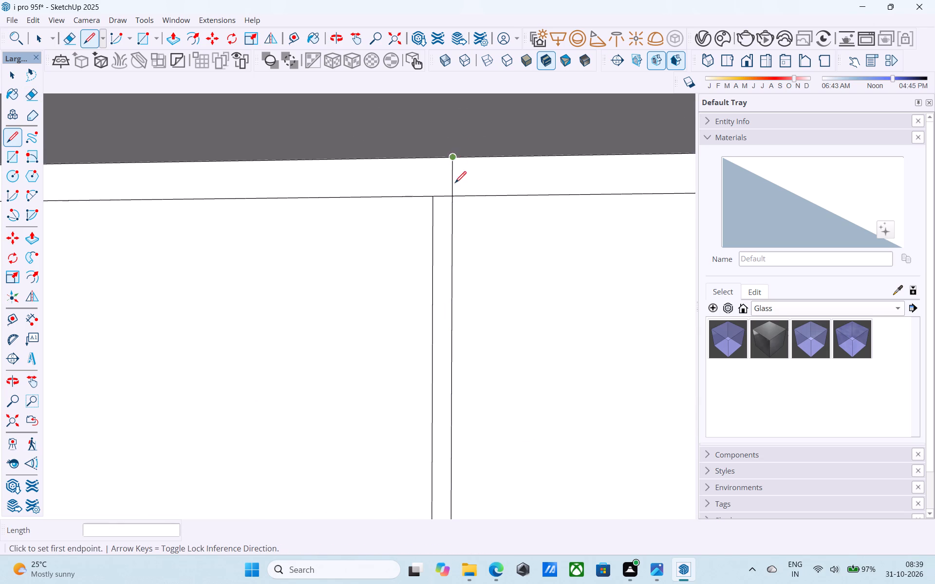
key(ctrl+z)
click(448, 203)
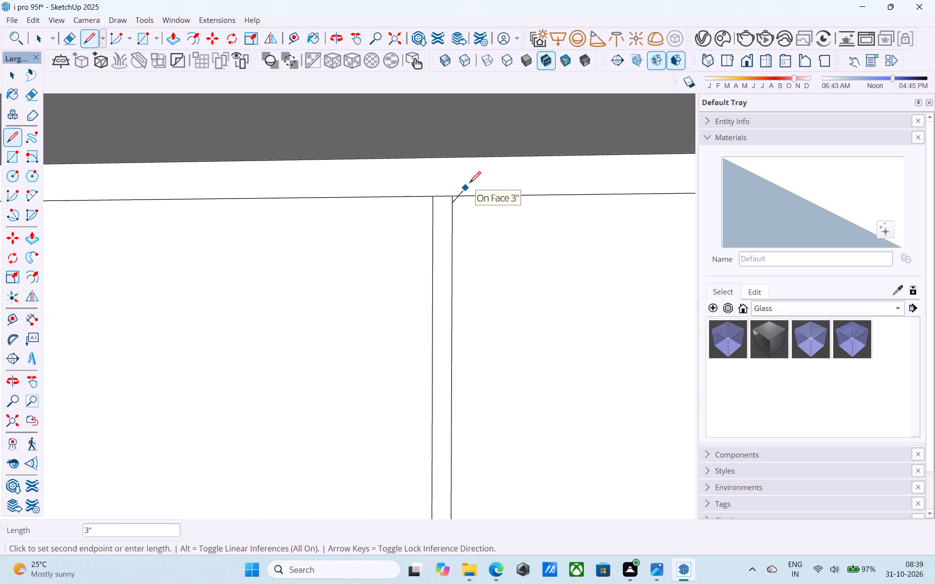
Extend the original divider edge 6" up to the ceiling and erase the short top segment between the two divider lines.
key(l)
click(454, 197)
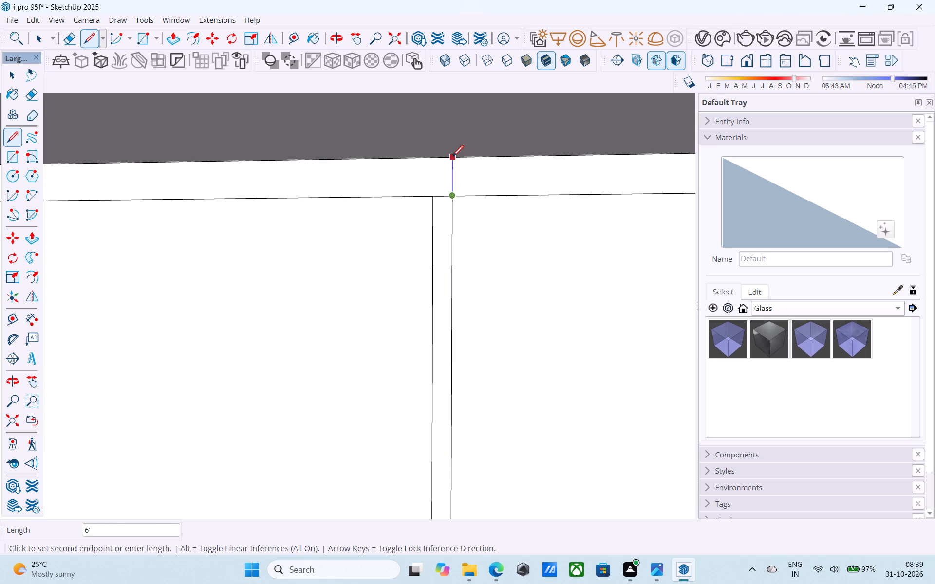
click(452, 158)
key(e)
click(435, 196)
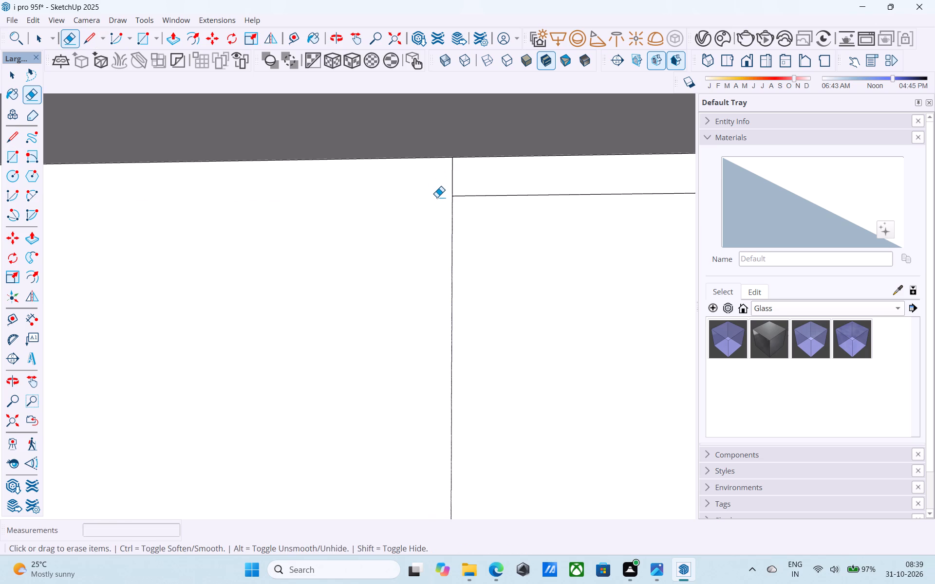
key(ctrl+z)
drag(442, 197, 443, 193)
key(space)
Push the larger framed panel in the back wall through by 6" to cut the opening.
scroll(445, 182, down, 3)
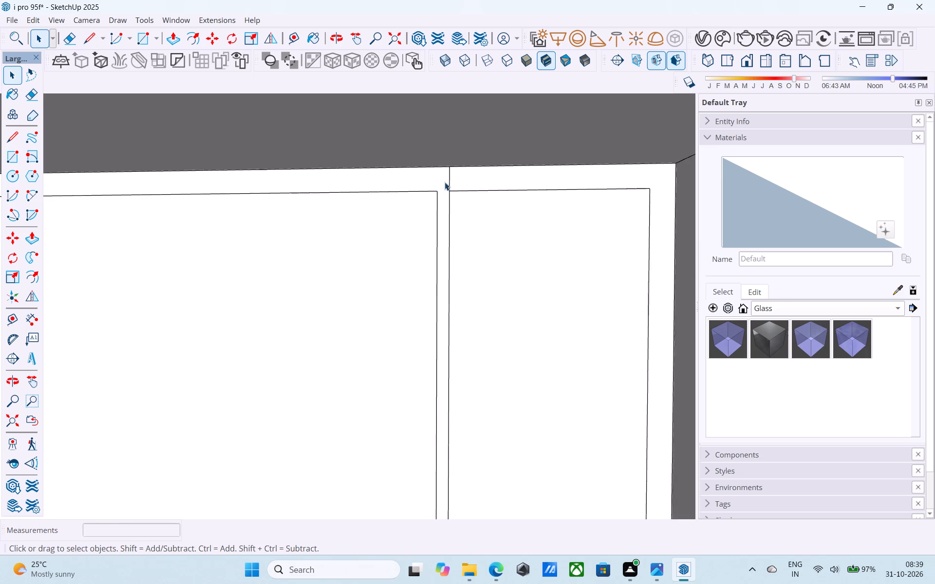
scroll(445, 182, down, 20)
middle_drag(439, 187, 435, 217)
scroll(410, 248, up, 5)
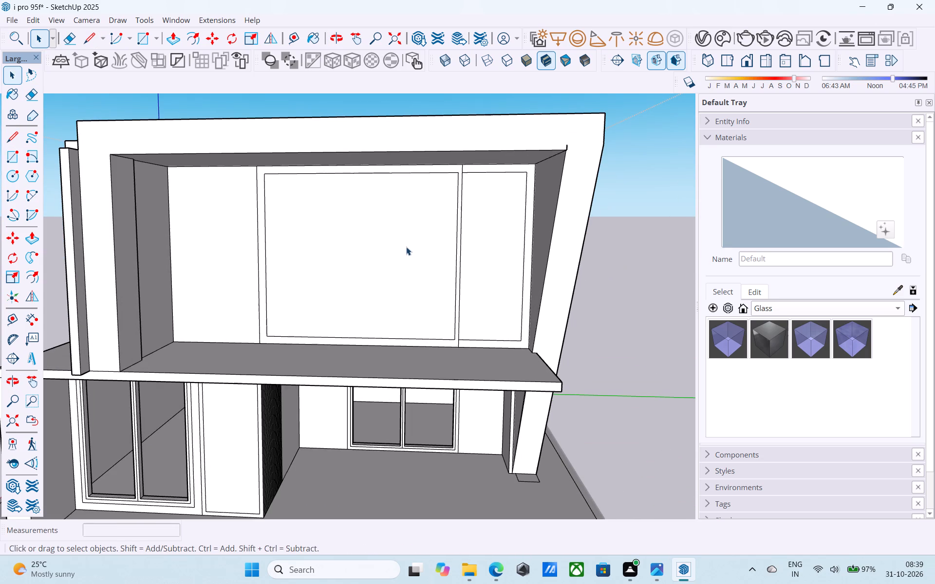
click(406, 247)
scroll(358, 244, up, 5)
key(p)
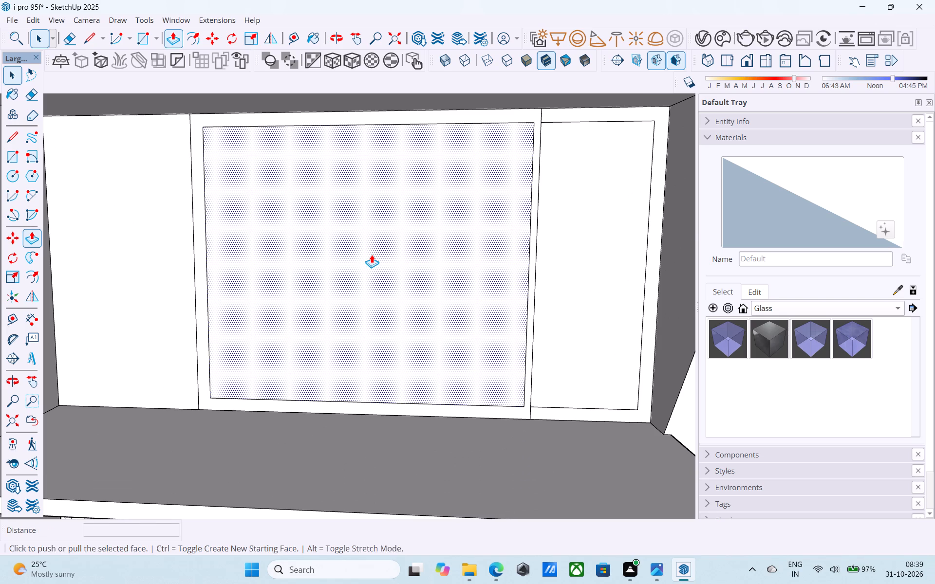
click(372, 255)
scroll(372, 255, up, 1)
click(379, 232)
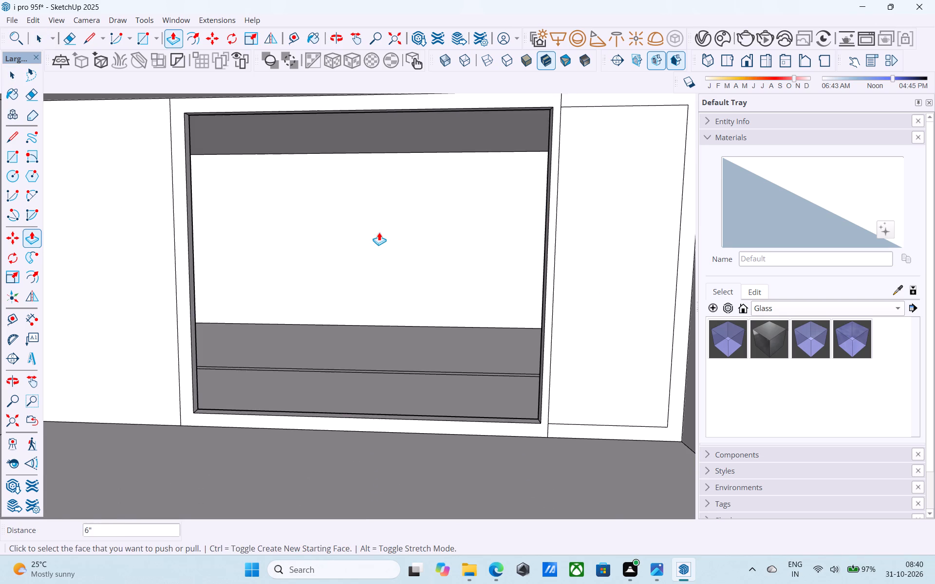
Push/pull the small triangular face where the slanted wall meets the top beam by 1' 9", up to the wall's outer side.
scroll(379, 232, down, 12)
middle_drag(400, 259, 99, 265)
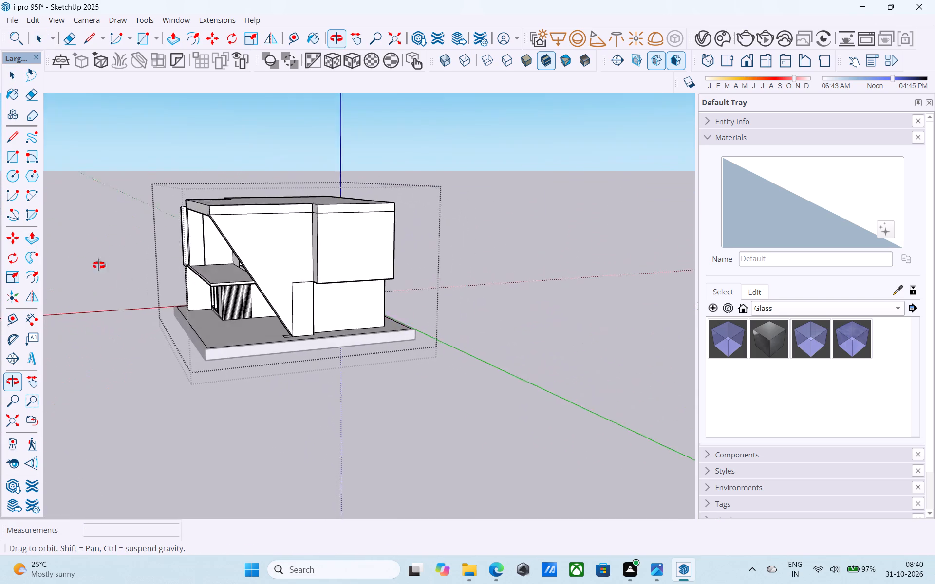
middle_drag(99, 265, 98, 263)
scroll(129, 168, up, 6)
middle_drag(180, 202, 304, 194)
scroll(415, 240, up, 4)
scroll(453, 151, up, 4)
scroll(427, 212, up, 5)
middle_drag(403, 230, 361, 231)
key(space)
scroll(498, 264, up, 3)
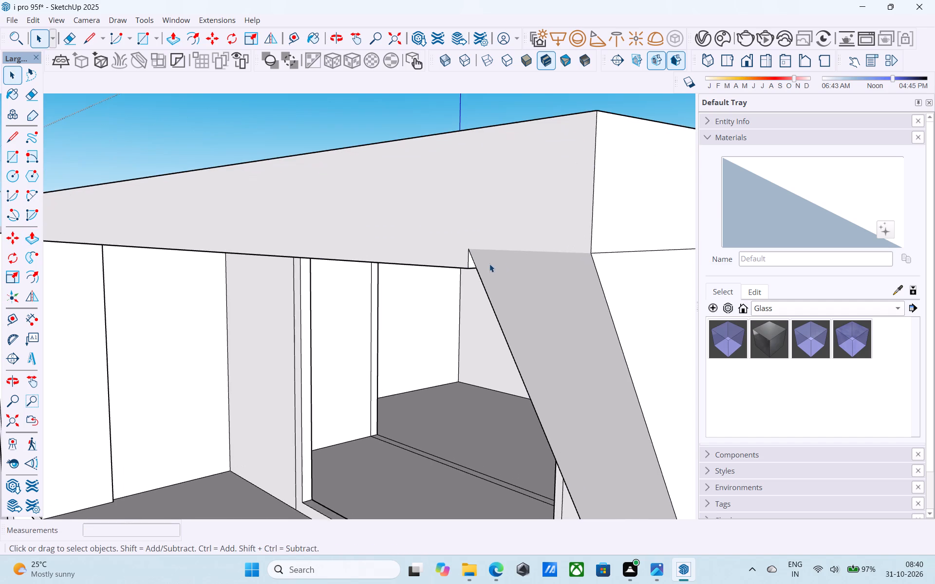
shift+middle_drag(488, 264, 438, 248)
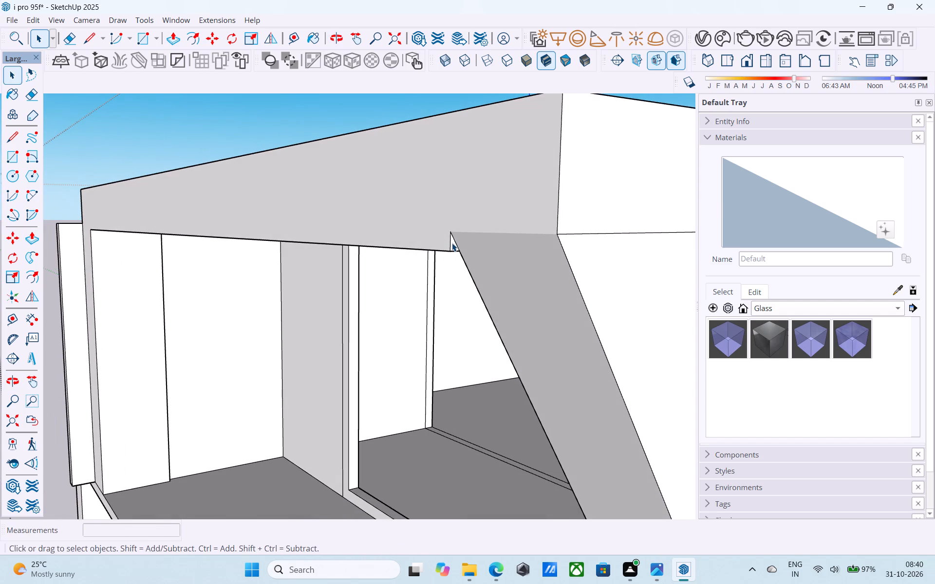
click(452, 243)
click(455, 243)
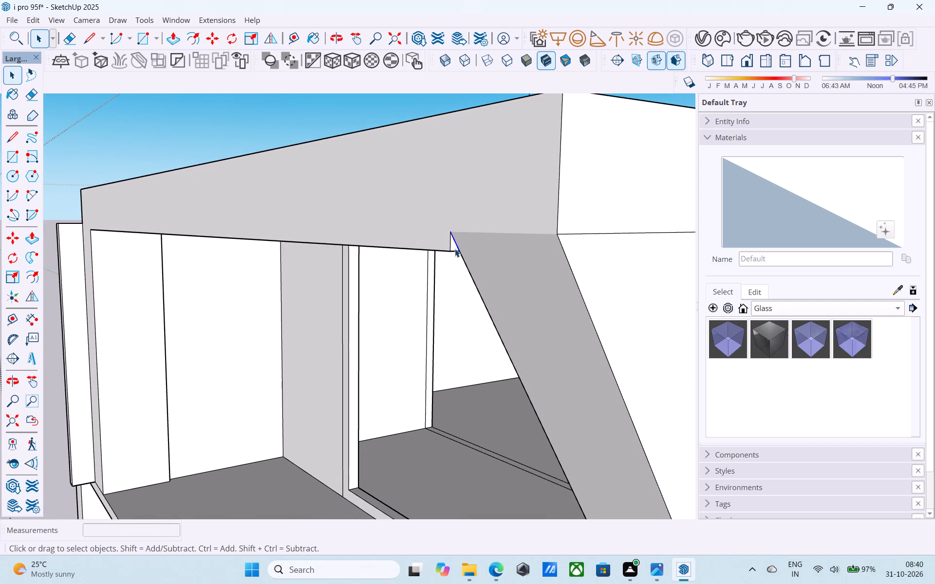
click(455, 249)
key(p)
click(455, 248)
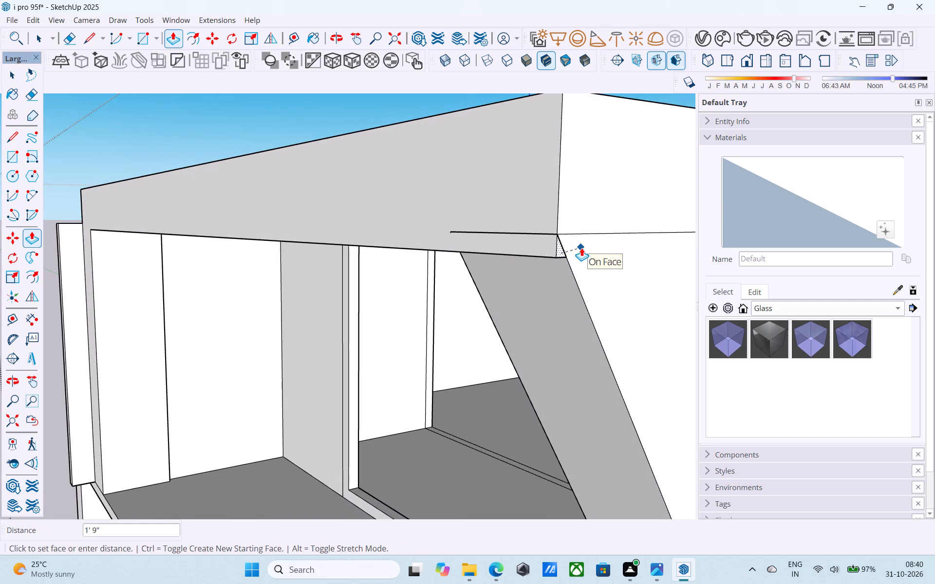
click(581, 248)
key(space)
Erase the leftover horizontal edge on the top beam's front face above the slanted wall.
key(e)
drag(528, 240, 518, 231)
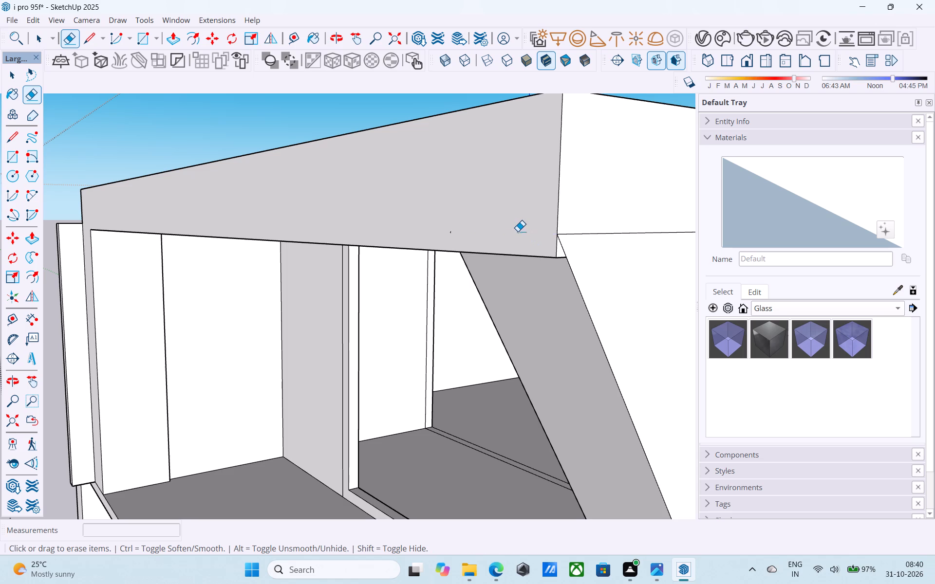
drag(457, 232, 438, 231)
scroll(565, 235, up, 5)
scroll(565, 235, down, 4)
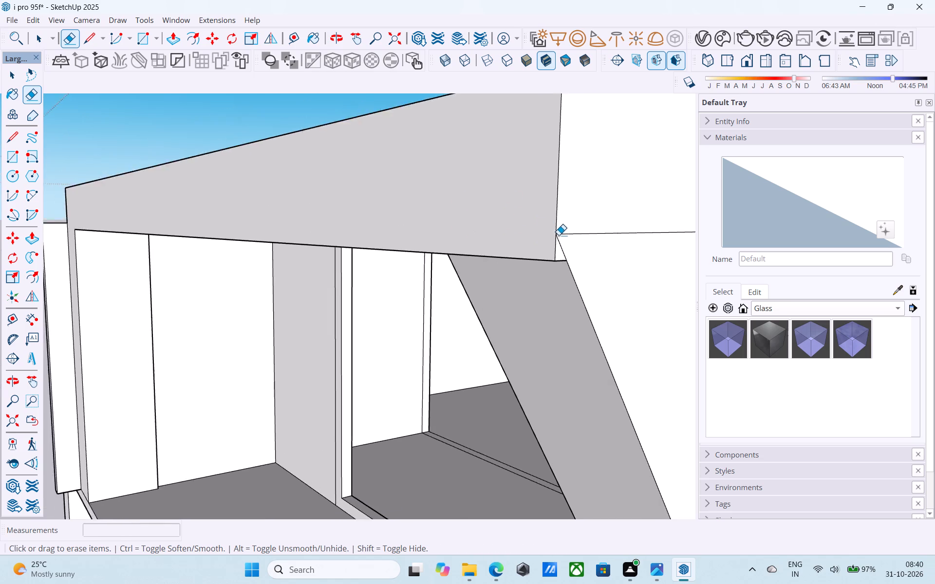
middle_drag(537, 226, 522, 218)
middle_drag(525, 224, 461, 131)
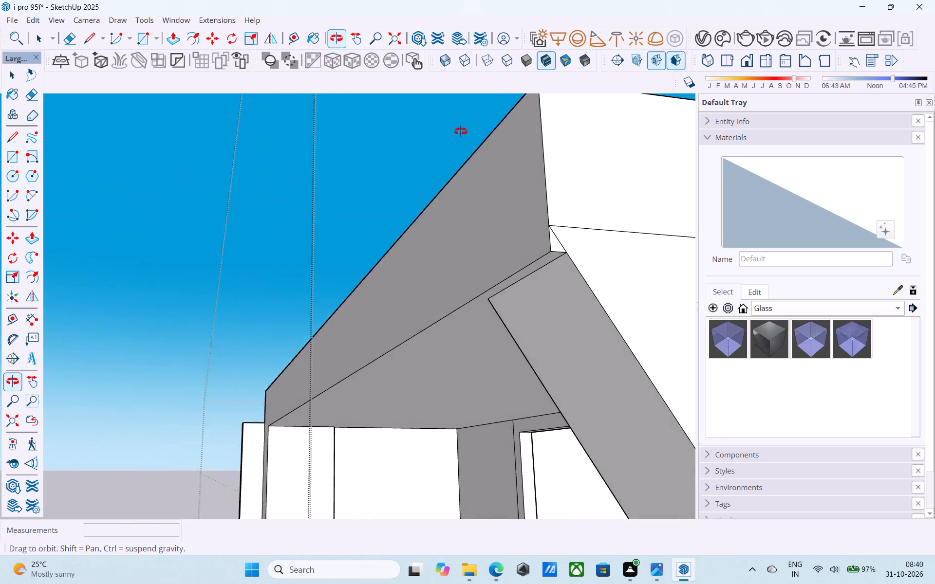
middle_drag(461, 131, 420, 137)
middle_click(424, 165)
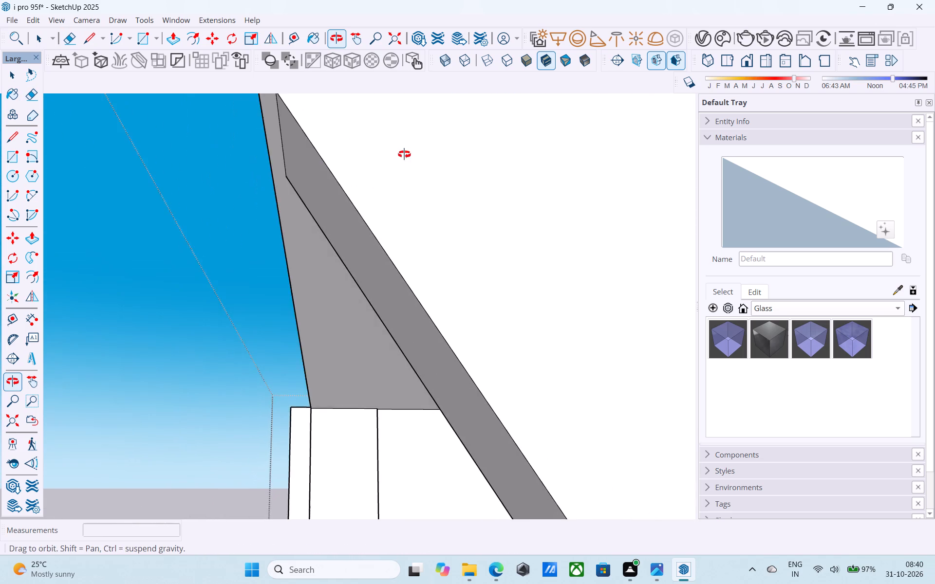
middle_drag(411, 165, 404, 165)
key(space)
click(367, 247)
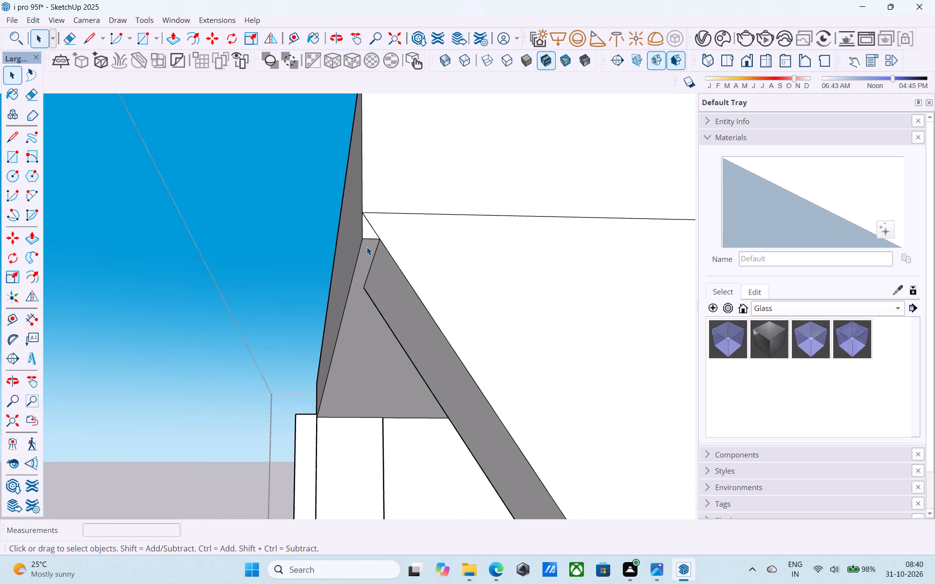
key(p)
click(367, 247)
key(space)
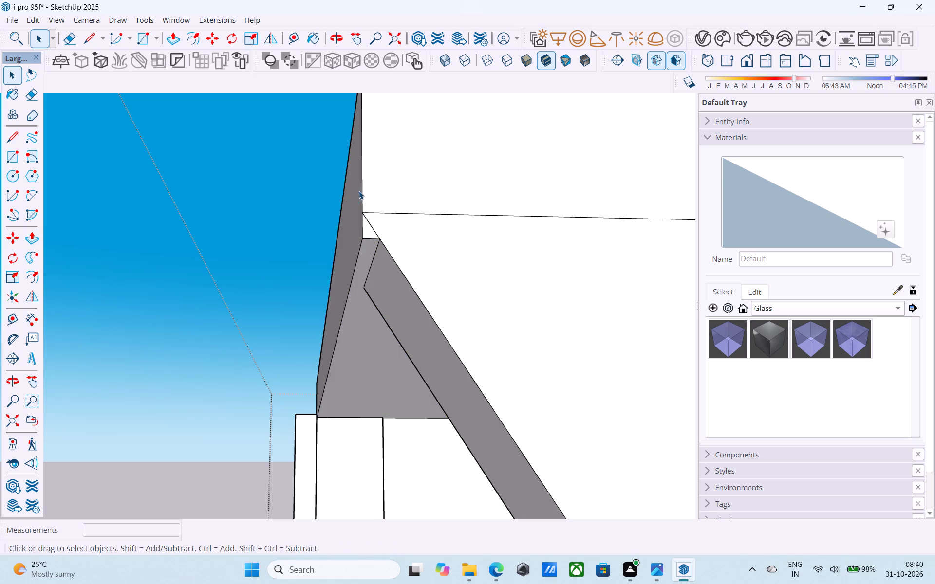
Undo the recent edge erasure and triangular-face push/pull where the slanted wall meets the top beam.
key(ctrl+z)
key(ctrl+z)
ctrl+middle_click(362, 190)
key(ctrl+z)
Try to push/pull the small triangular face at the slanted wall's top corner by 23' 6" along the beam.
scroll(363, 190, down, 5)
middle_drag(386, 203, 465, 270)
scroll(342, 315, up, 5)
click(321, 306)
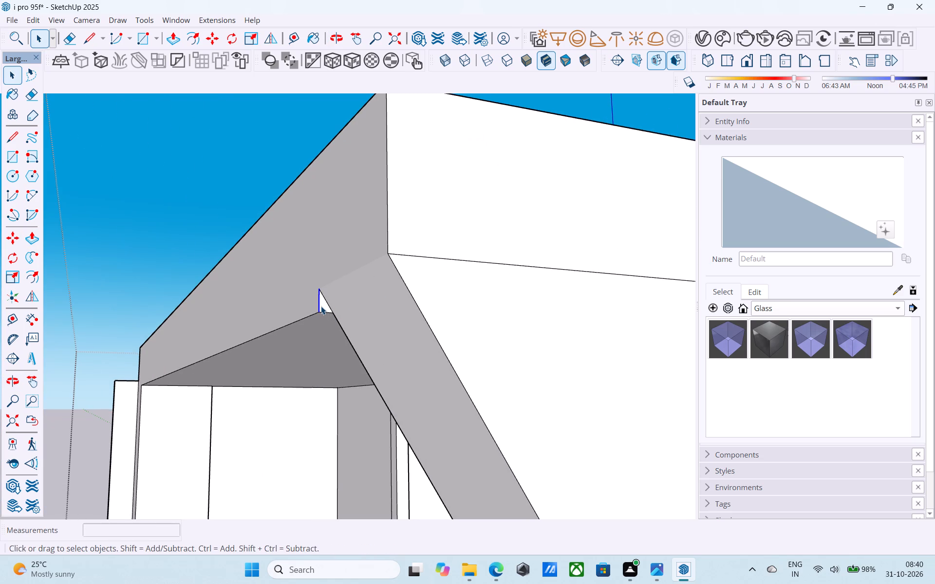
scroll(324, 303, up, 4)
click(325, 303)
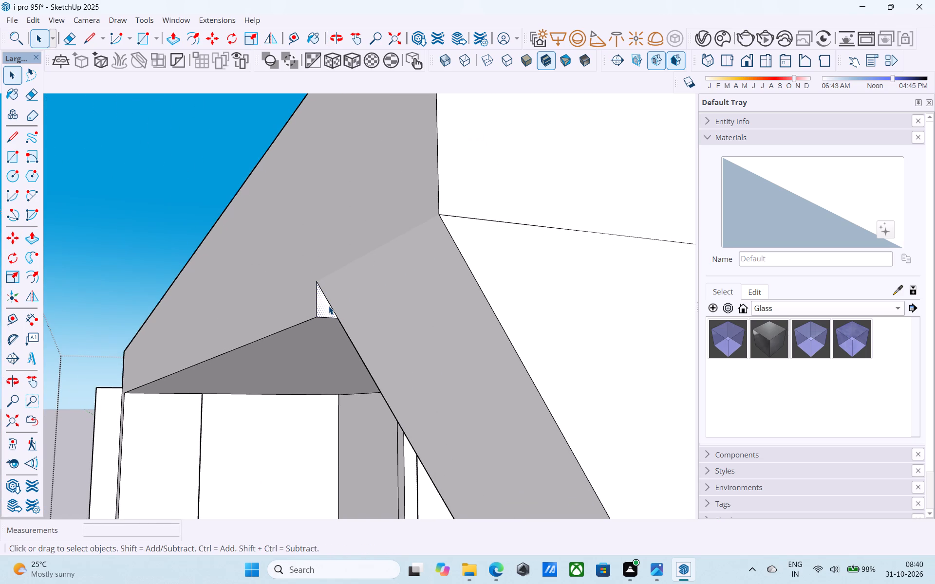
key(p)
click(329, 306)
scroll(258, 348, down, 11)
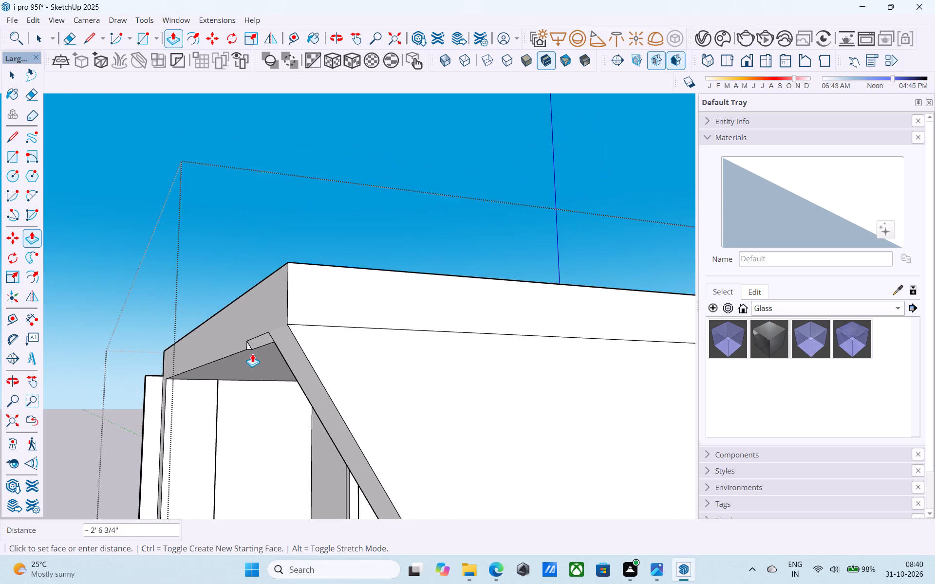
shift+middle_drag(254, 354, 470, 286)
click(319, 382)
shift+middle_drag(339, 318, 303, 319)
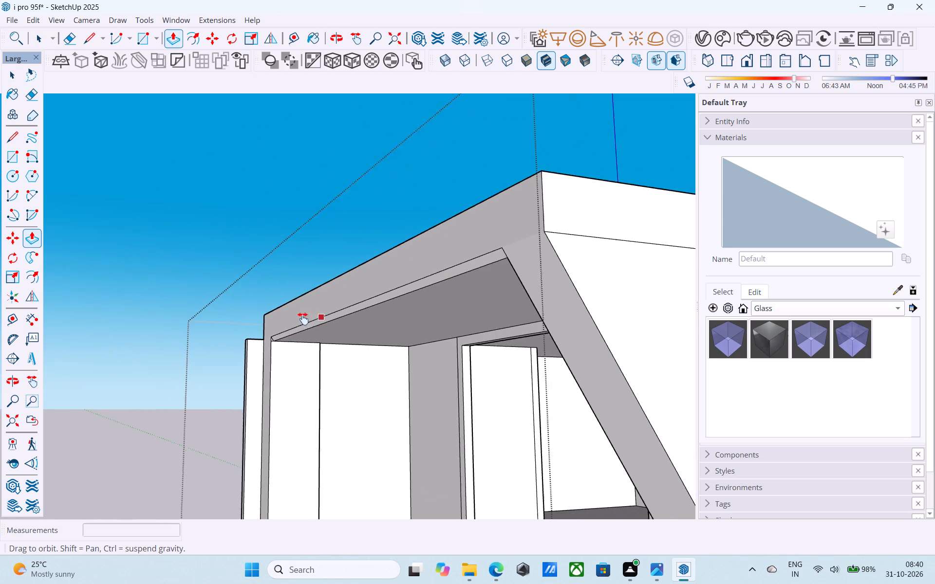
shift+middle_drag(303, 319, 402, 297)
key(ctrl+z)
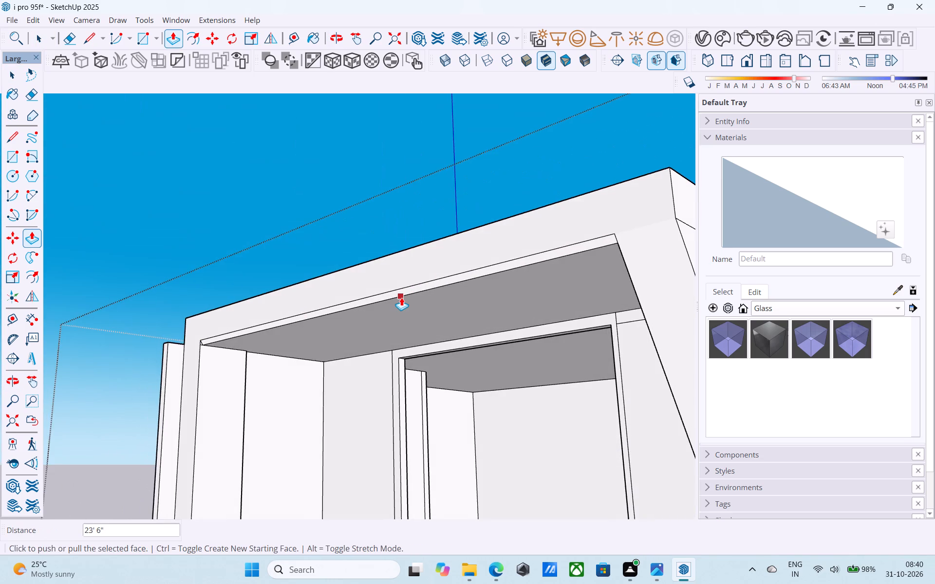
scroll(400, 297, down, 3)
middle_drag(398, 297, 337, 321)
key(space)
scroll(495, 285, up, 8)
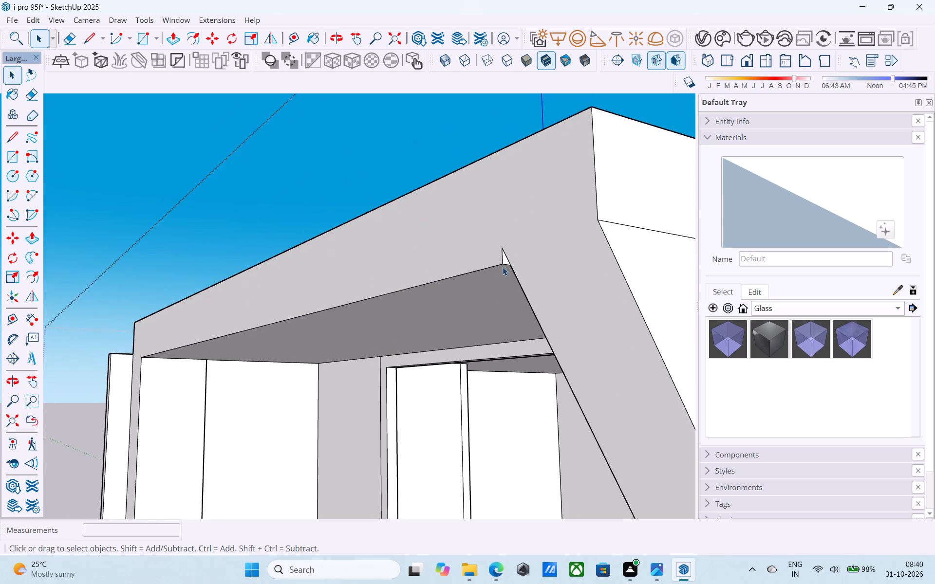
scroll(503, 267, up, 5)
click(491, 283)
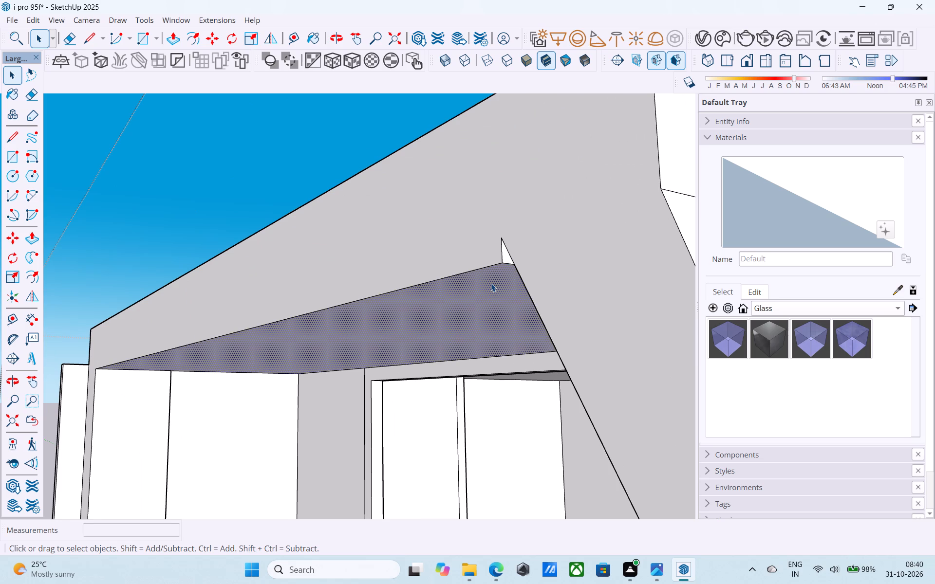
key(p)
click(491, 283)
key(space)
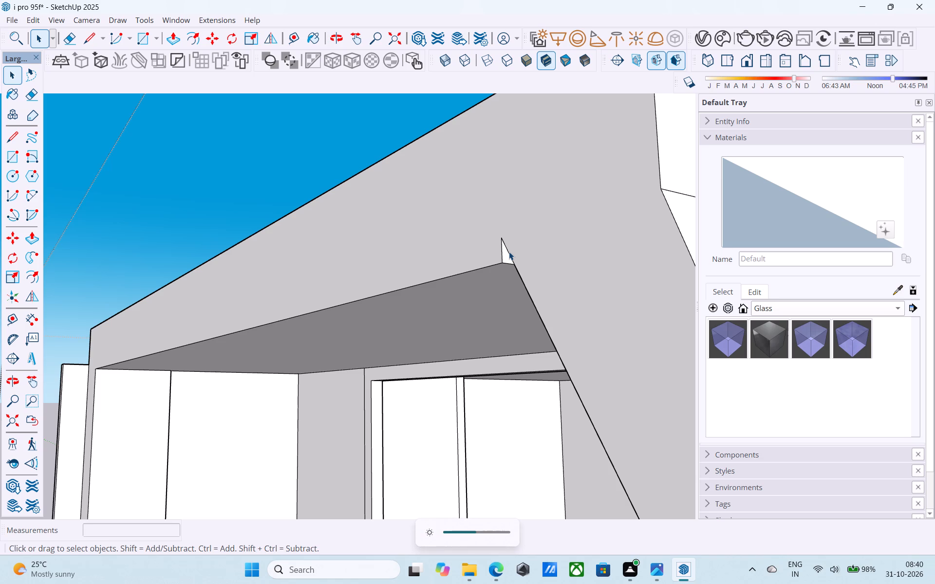
Examine the balcony frame, the beam and slanted-wall junction, and the upper back-wall opening from above, below and the front.
scroll(525, 225, down, 9)
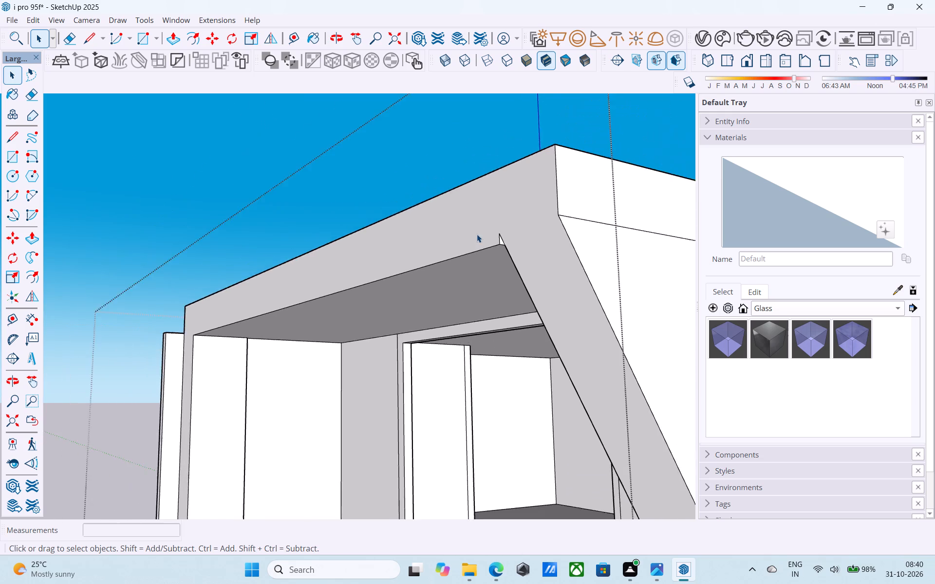
scroll(477, 234, down, 9)
middle_drag(474, 237, 586, 291)
middle_drag(592, 292, 684, 371)
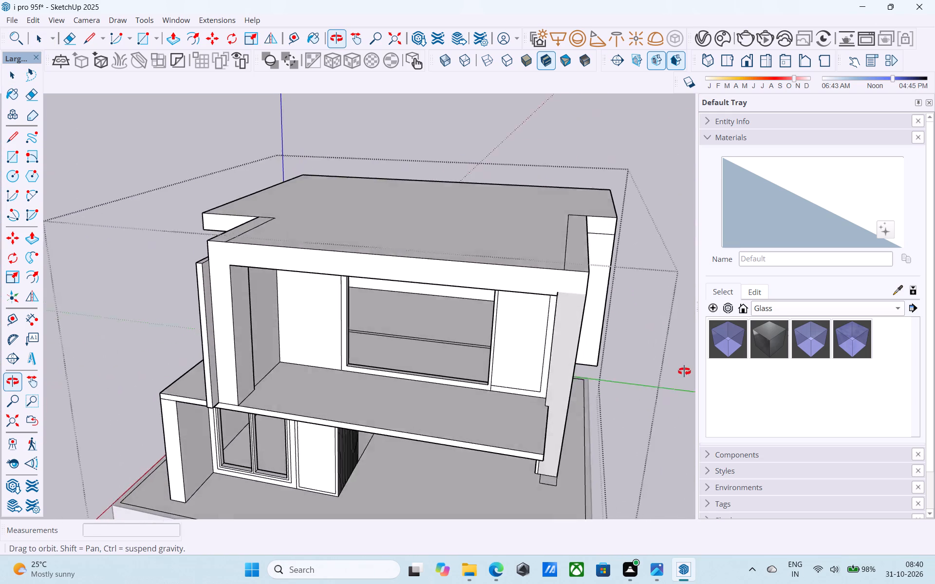
middle_drag(684, 371, 514, 315)
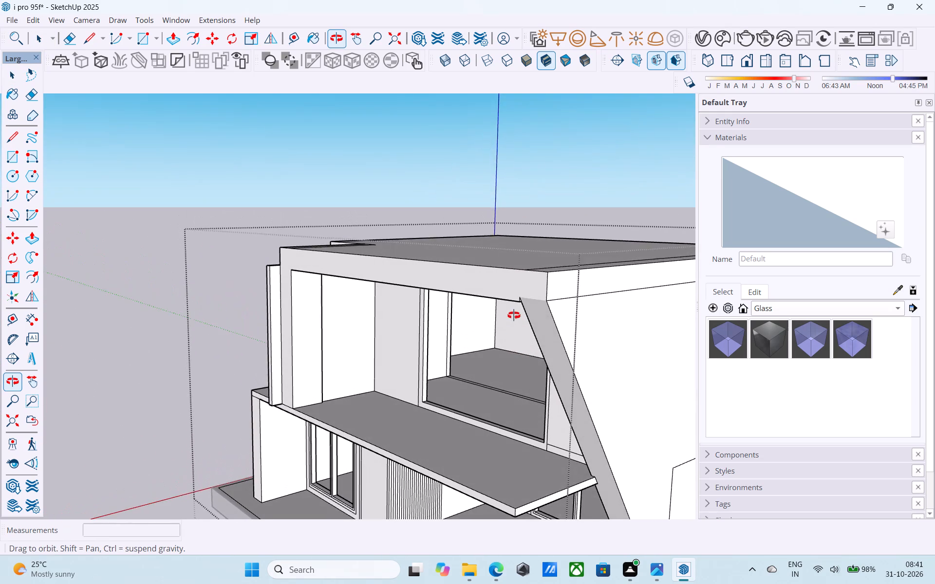
middle_drag(514, 315, 513, 306)
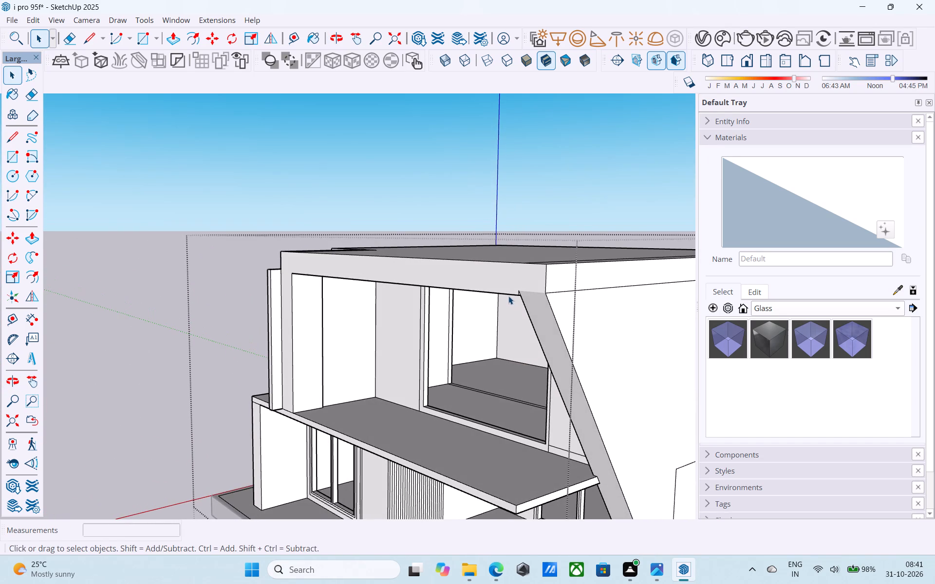
scroll(508, 295, up, 1)
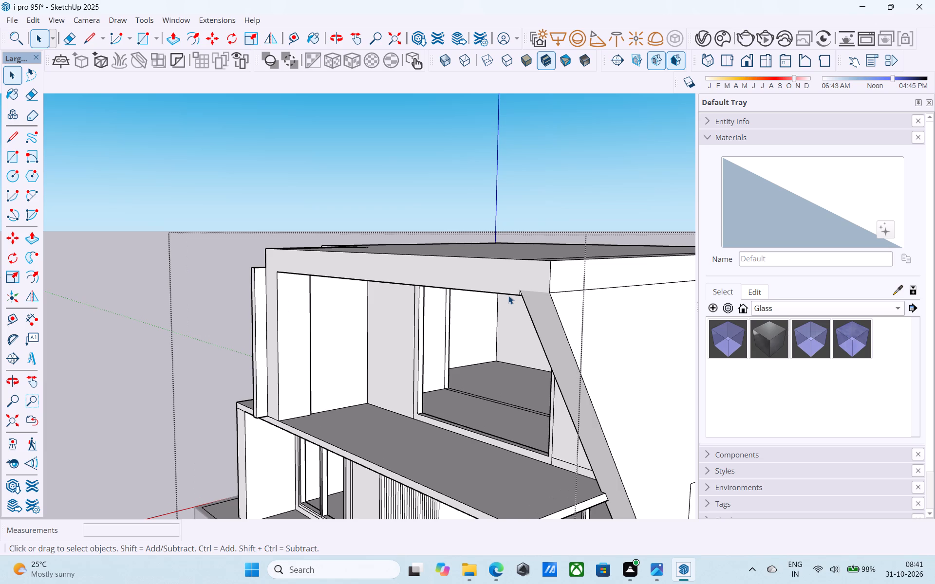
middle_drag(507, 294, 592, 118)
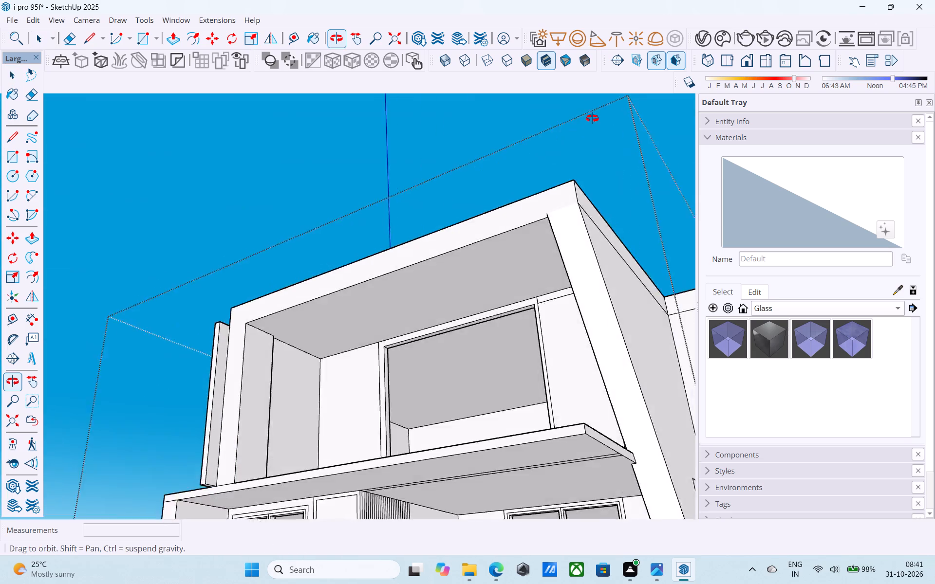
middle_drag(592, 118, 608, 70)
middle_drag(481, 245, 453, 348)
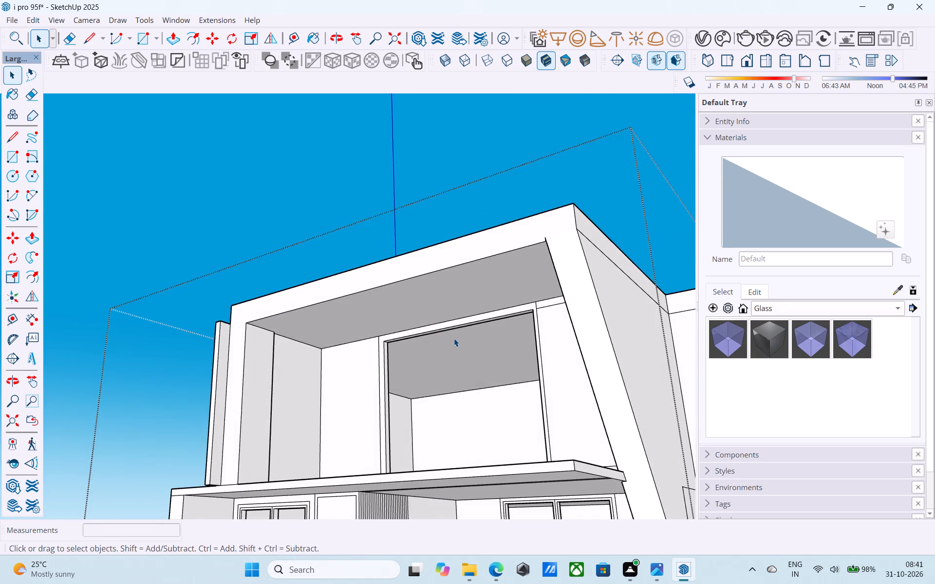
scroll(427, 293, down, 6)
middle_drag(417, 273, 429, 338)
scroll(427, 354, up, 6)
middle_drag(414, 351, 393, 317)
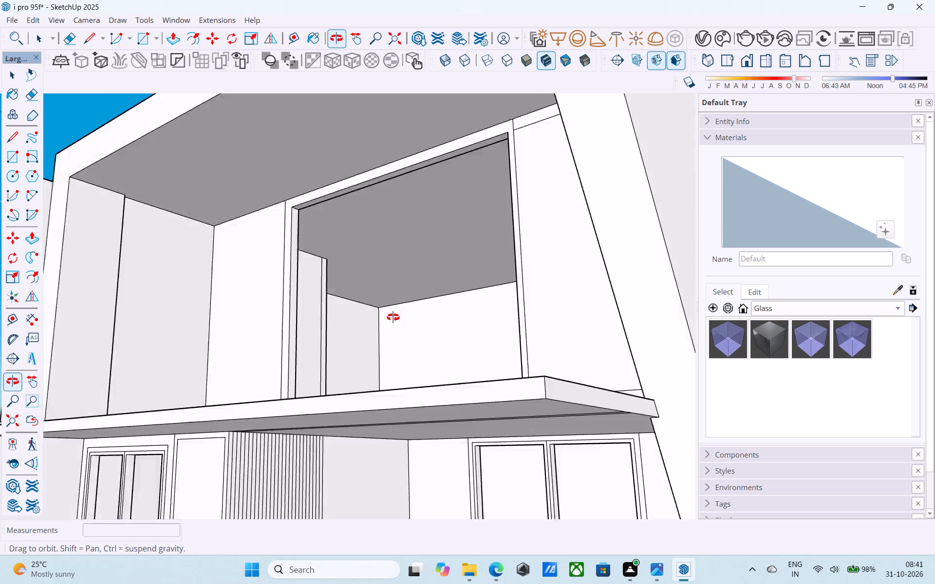
middle_drag(393, 317, 396, 320)
scroll(397, 320, down, 6)
middle_drag(397, 320, 488, 335)
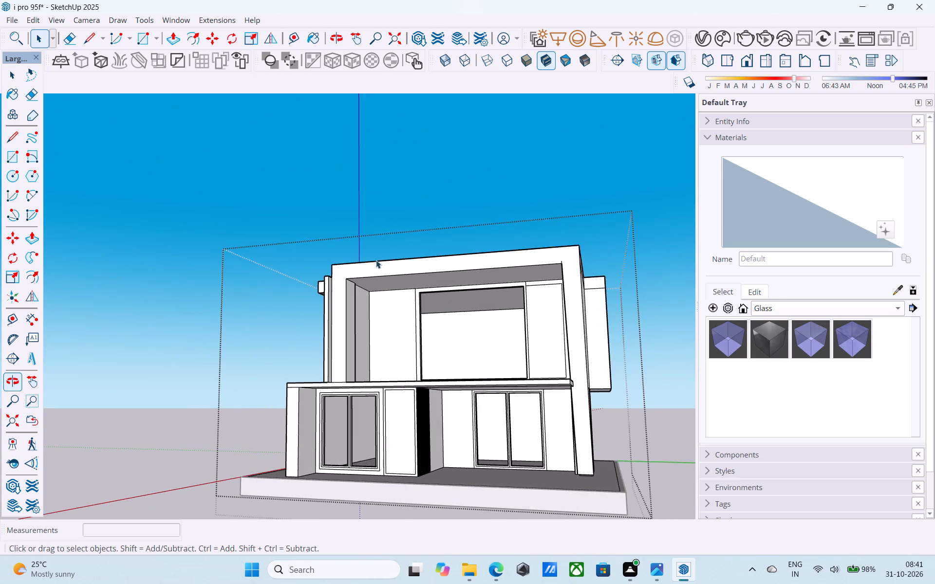
scroll(345, 238, down, 8)
middle_drag(463, 275, 489, 422)
Save the model.
key(ctrl+s)
Inspect the roof, the slanted side wall, the balcony and the ground-floor front from several angles.
scroll(356, 333, down, 1)
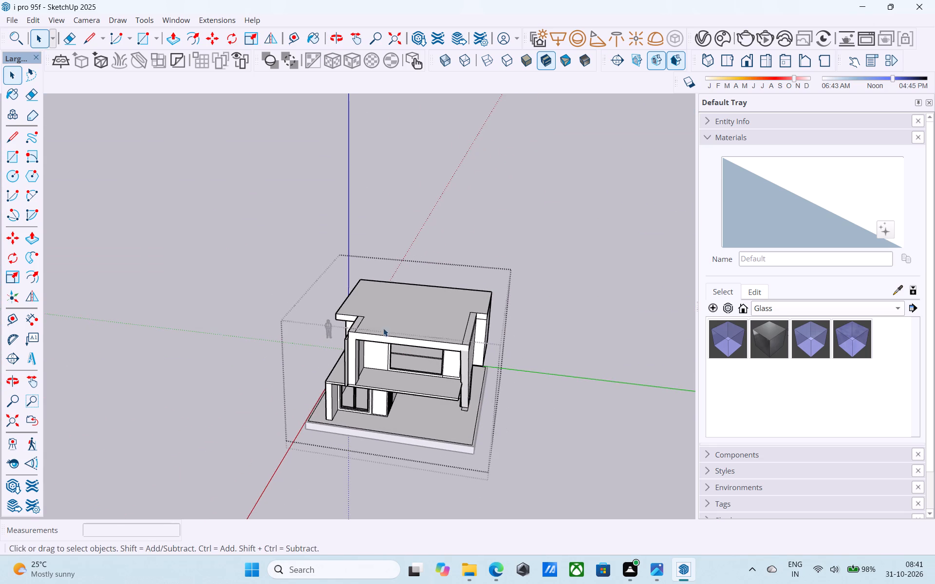
shift+middle_drag(411, 335, 409, 300)
scroll(403, 315, up, 9)
middle_drag(427, 325, 260, 300)
middle_click(259, 301)
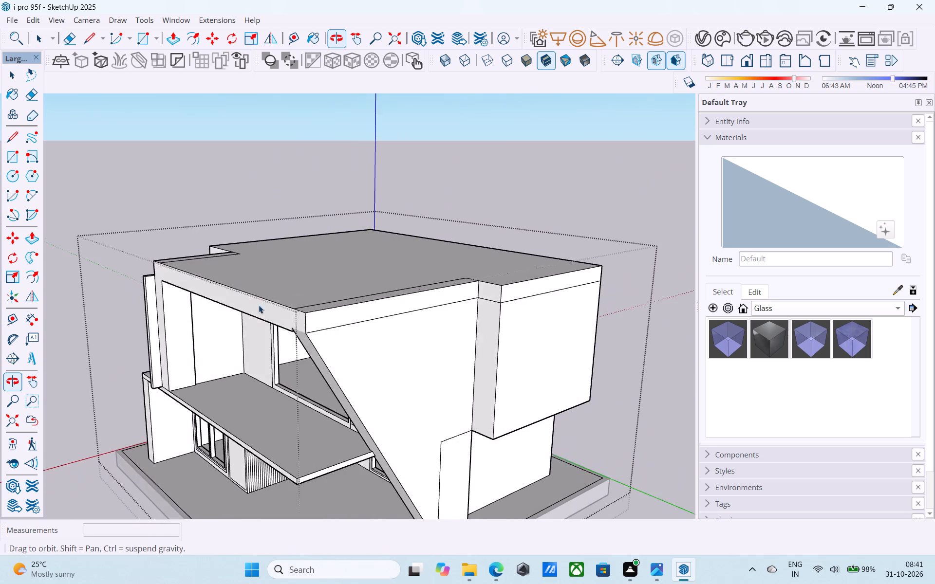
shift+middle_drag(259, 305, 395, 237)
scroll(396, 237, down, 4)
middle_drag(397, 241, 405, 207)
shift+middle_drag(406, 225, 449, 225)
scroll(432, 317, up, 6)
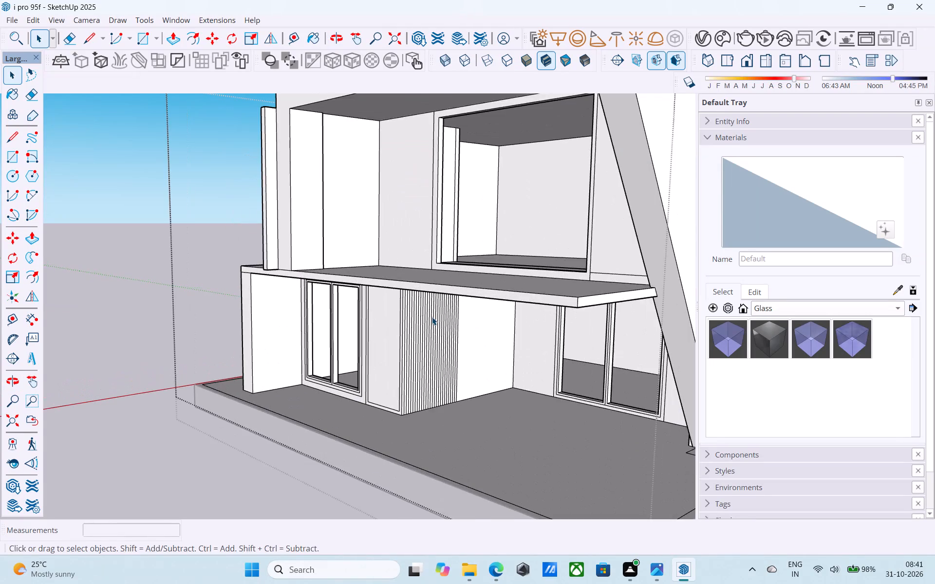
shift+middle_drag(432, 315, 430, 321)
scroll(430, 321, down, 4)
scroll(450, 376, up, 1)
shift+middle_drag(454, 383, 463, 334)
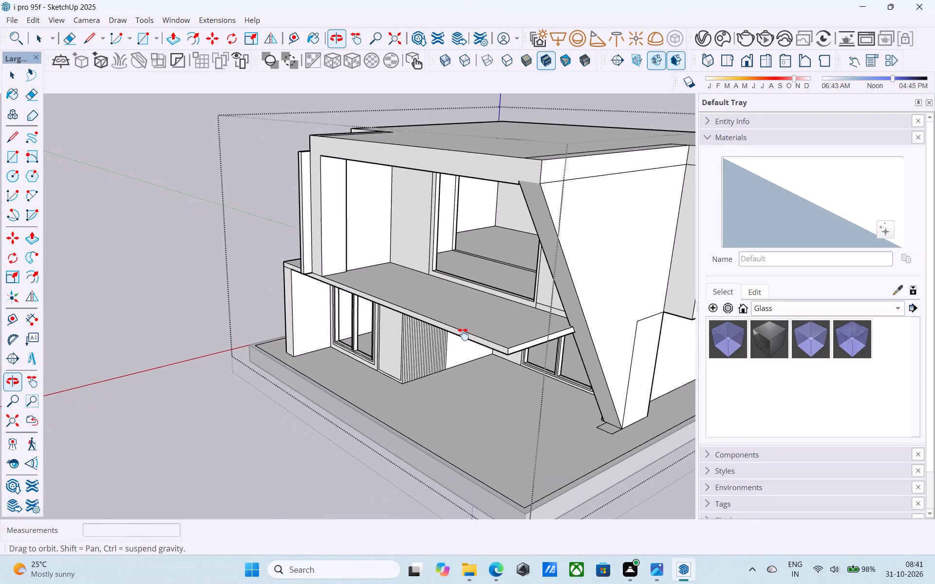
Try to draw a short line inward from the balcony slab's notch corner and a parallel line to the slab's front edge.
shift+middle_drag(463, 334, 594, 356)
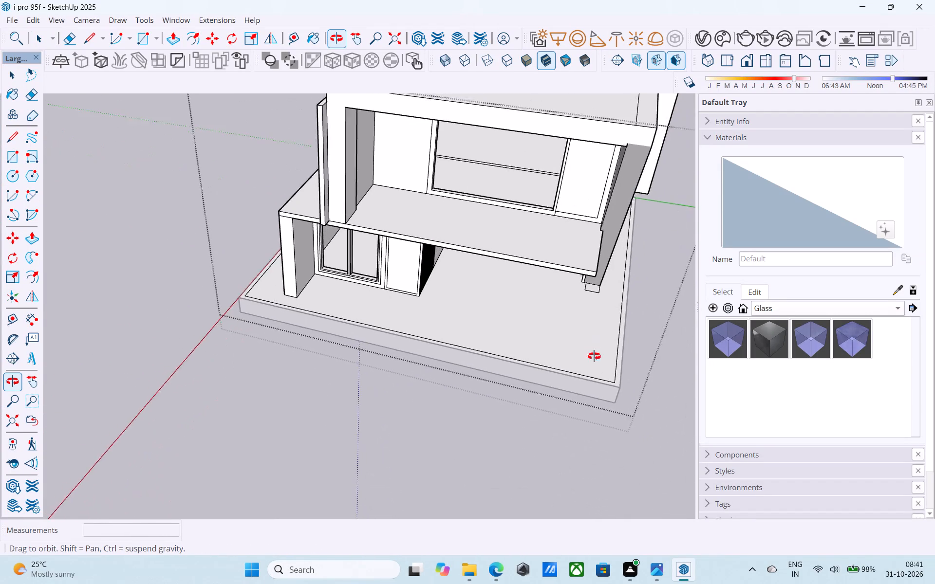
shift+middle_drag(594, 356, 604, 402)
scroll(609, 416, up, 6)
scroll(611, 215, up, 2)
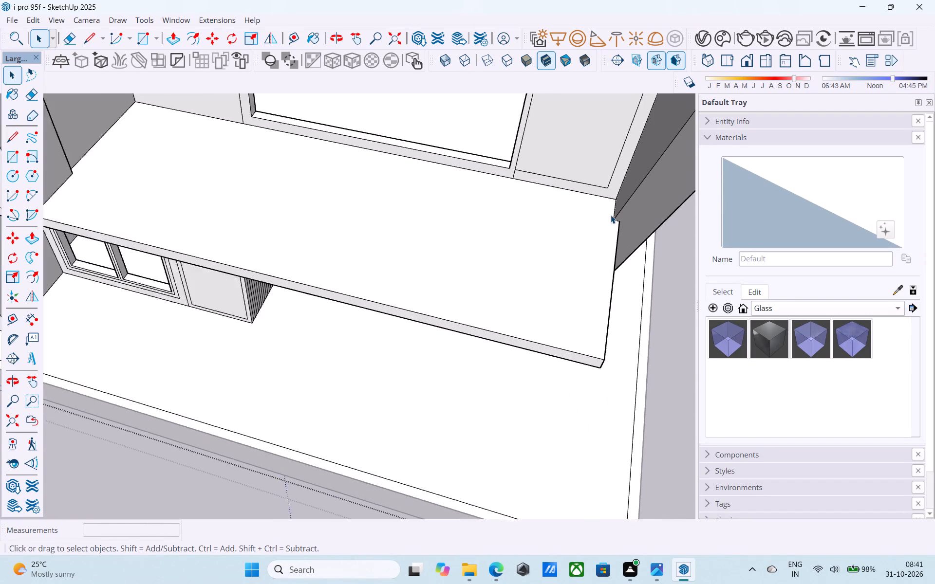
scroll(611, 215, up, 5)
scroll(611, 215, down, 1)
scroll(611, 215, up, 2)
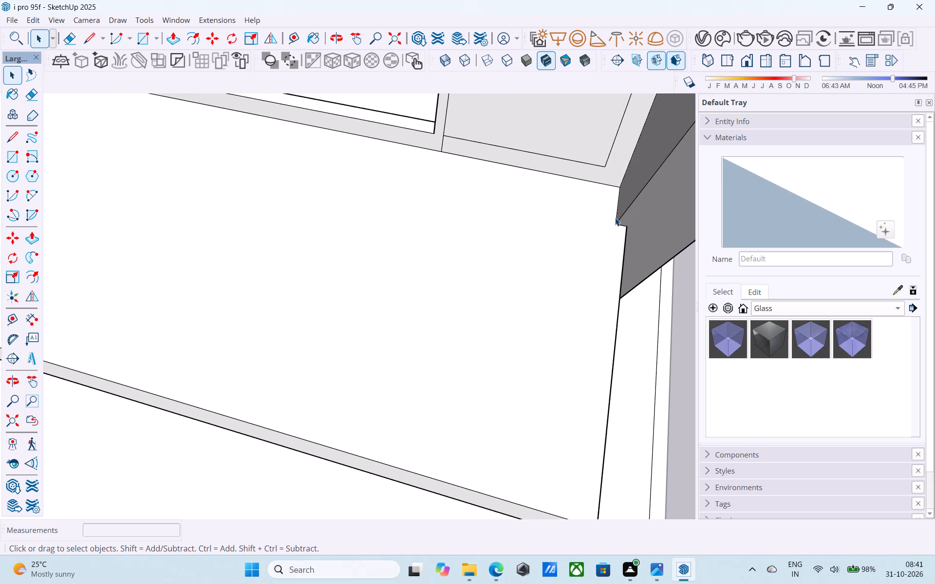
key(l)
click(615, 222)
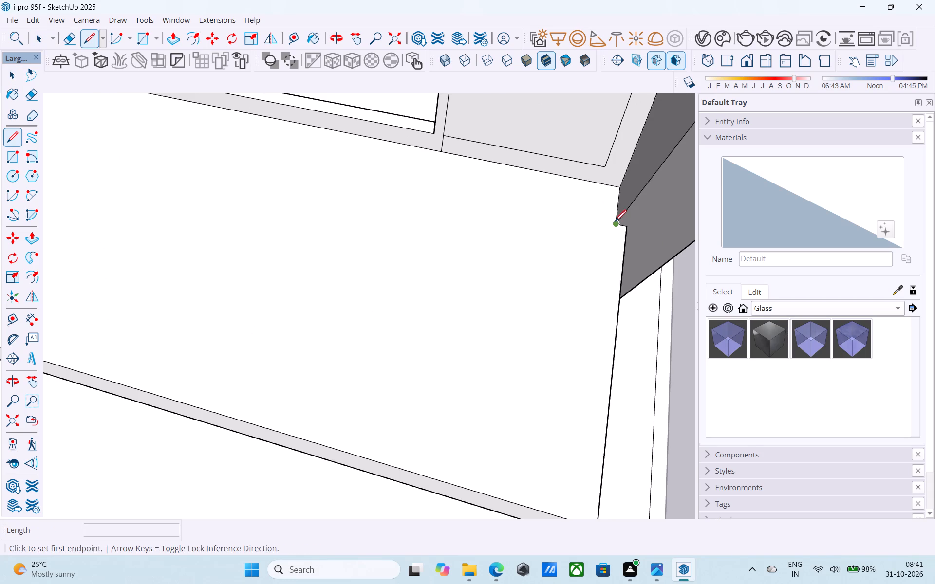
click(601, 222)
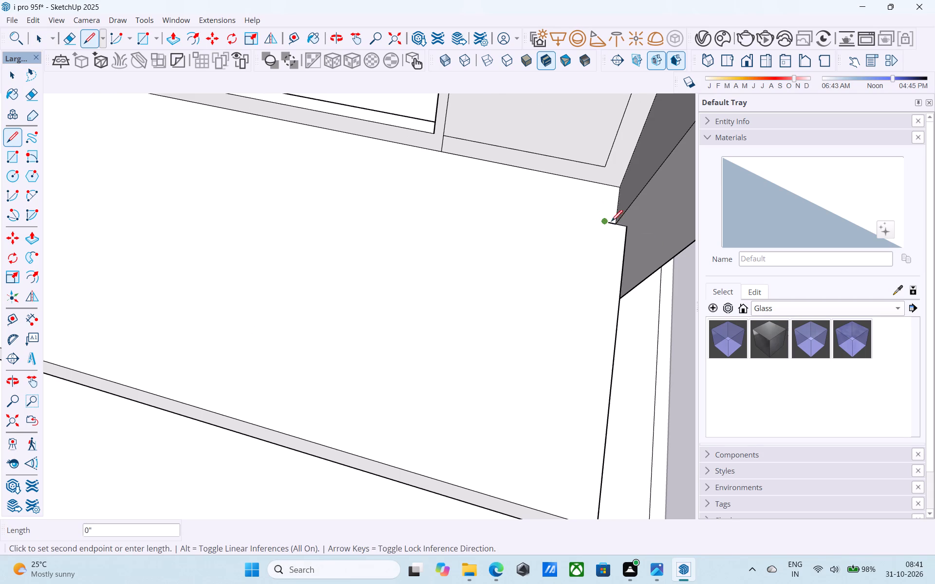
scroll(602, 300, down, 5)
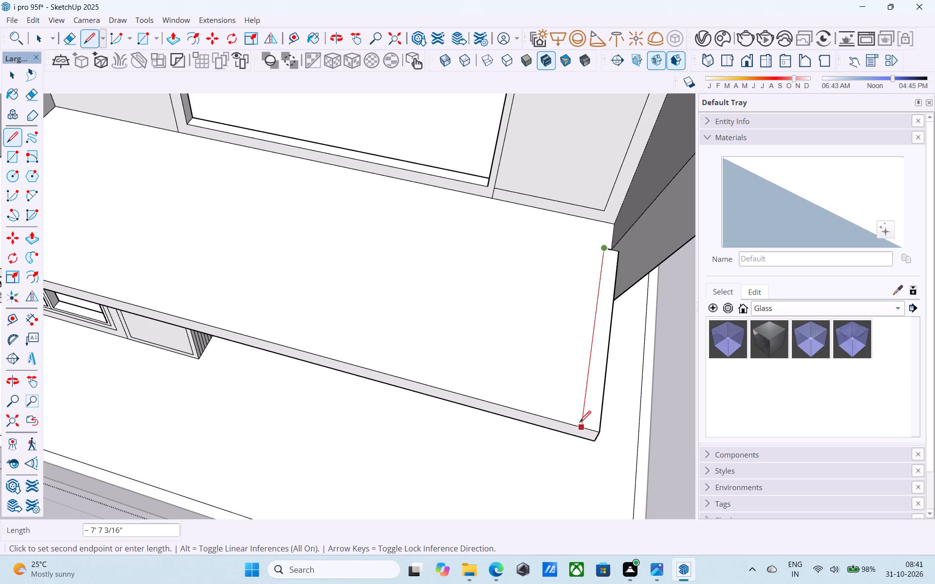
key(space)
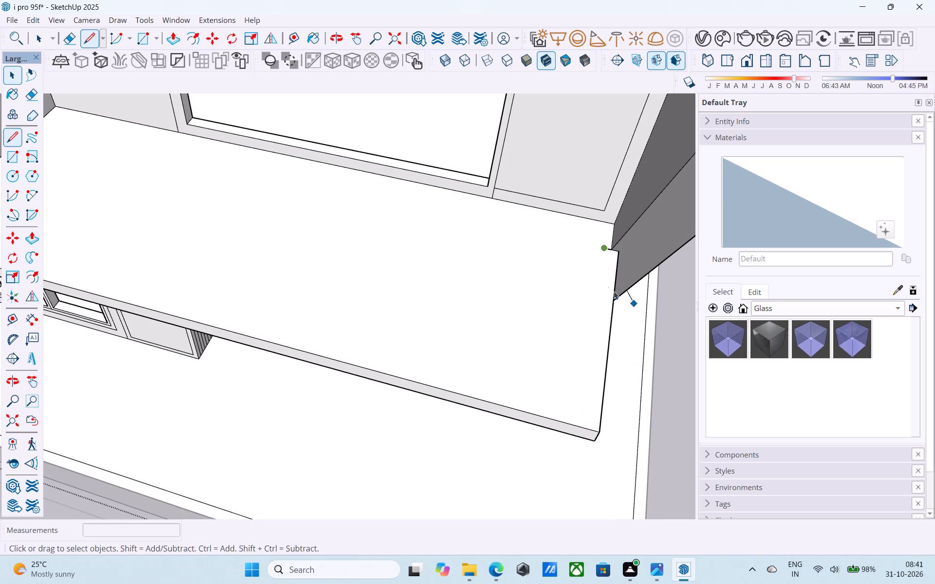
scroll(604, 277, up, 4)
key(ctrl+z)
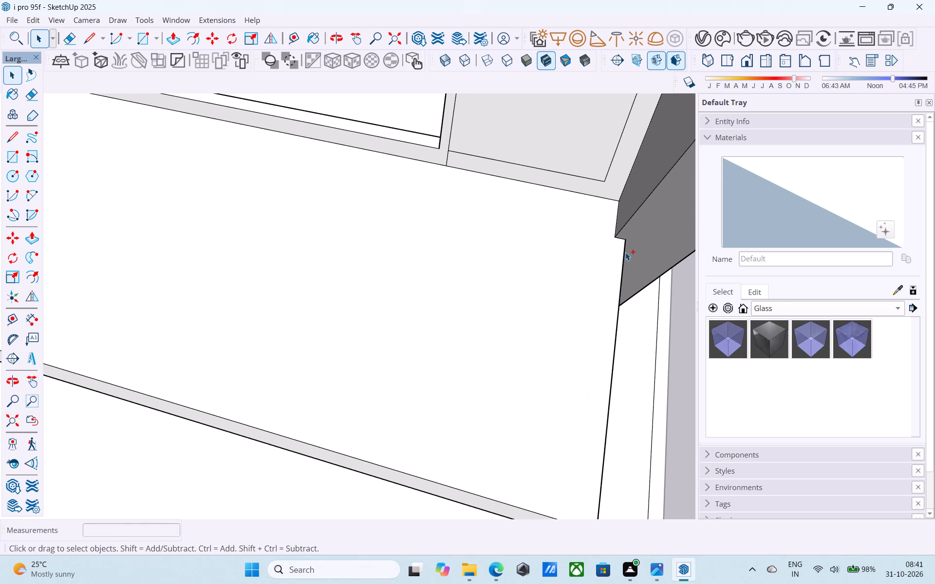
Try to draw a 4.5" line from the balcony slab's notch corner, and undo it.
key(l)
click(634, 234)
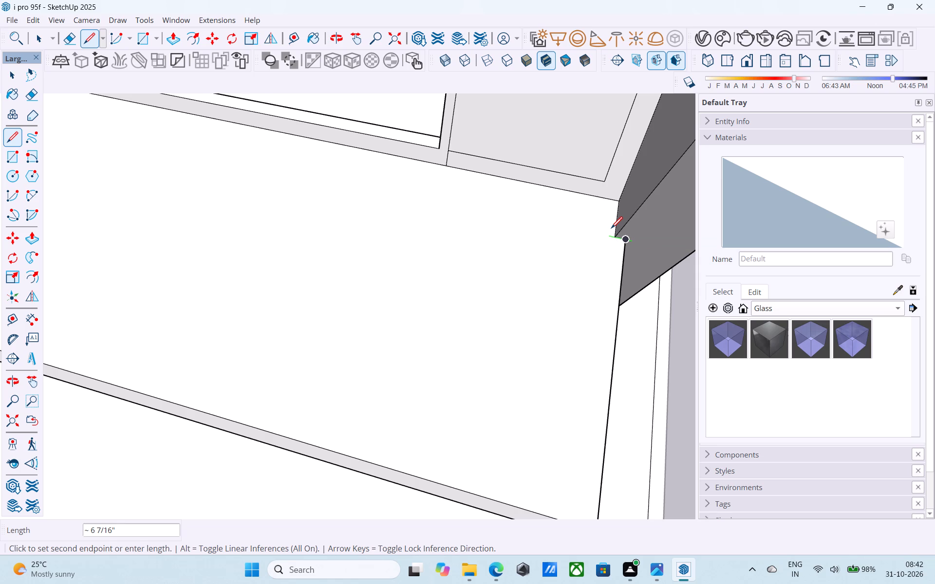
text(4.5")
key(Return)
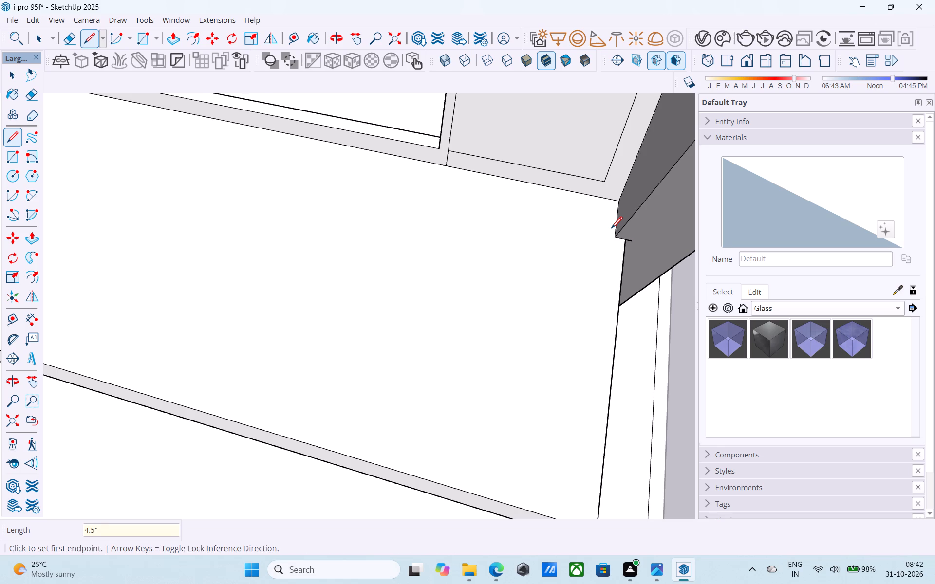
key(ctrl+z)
Draw a 4.5" line inward from the slab's notch corner, continuing parallel to the side edge about 7' 7" to the front edge.
key(l)
scroll(625, 242, up, 4)
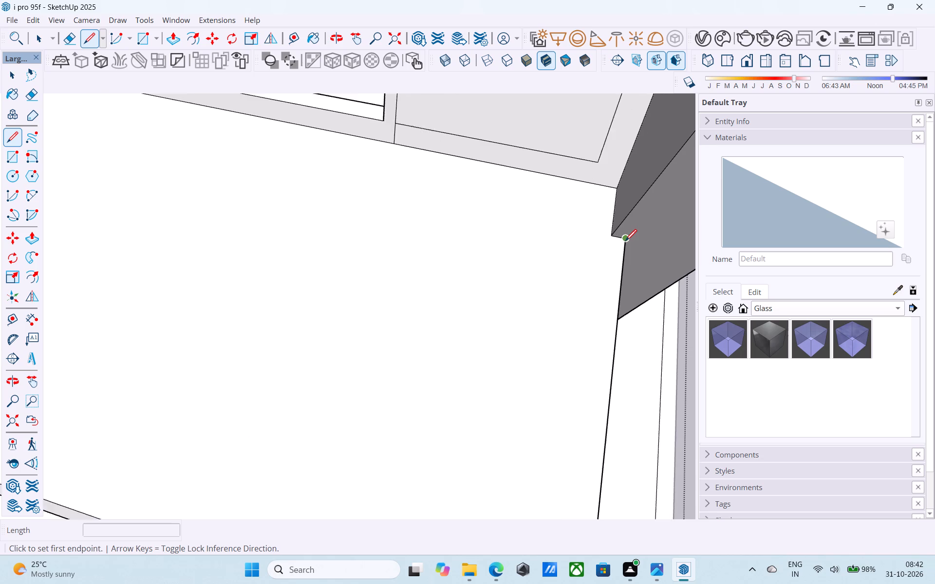
scroll(625, 242, up, 2)
click(625, 242)
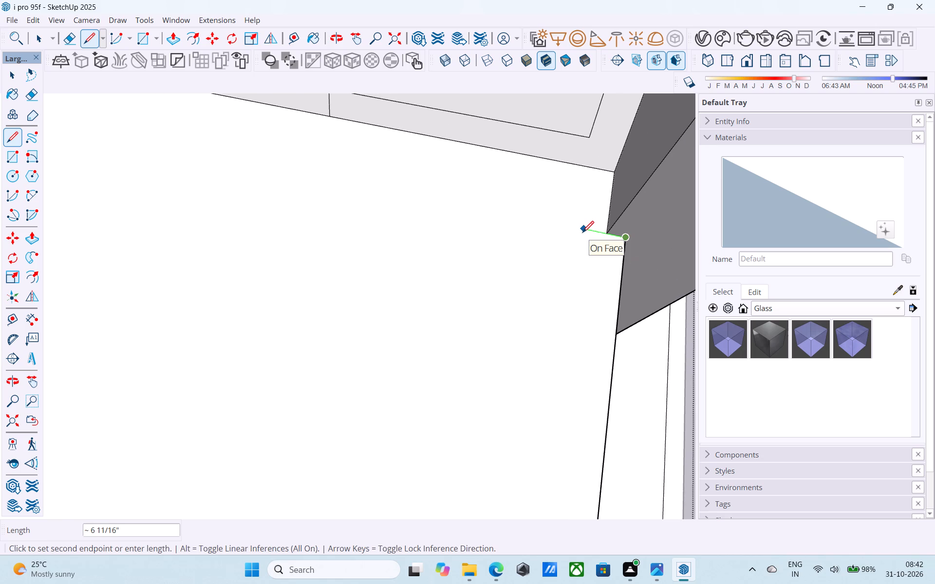
text(4.5)
key(shift+quotedbl)
key(Return)
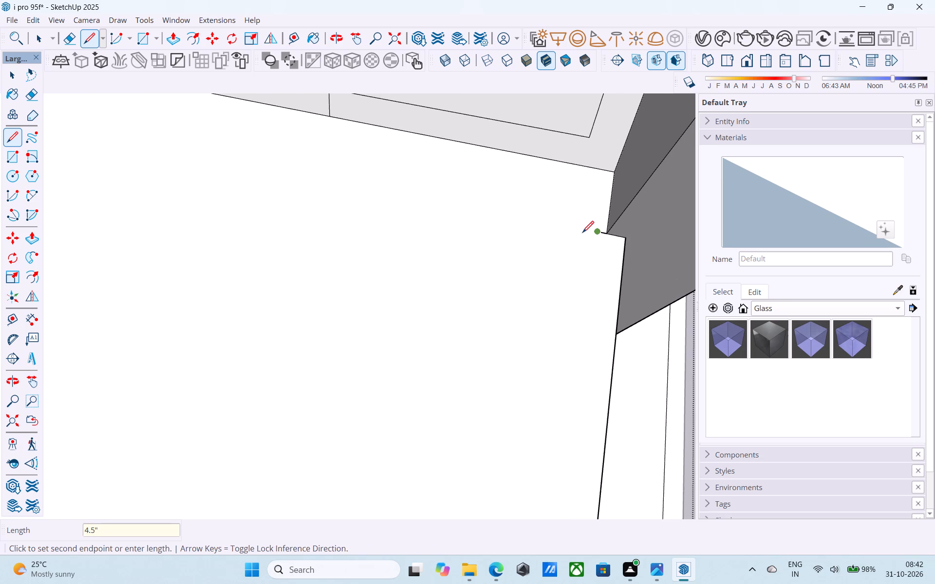
scroll(577, 184, down, 4)
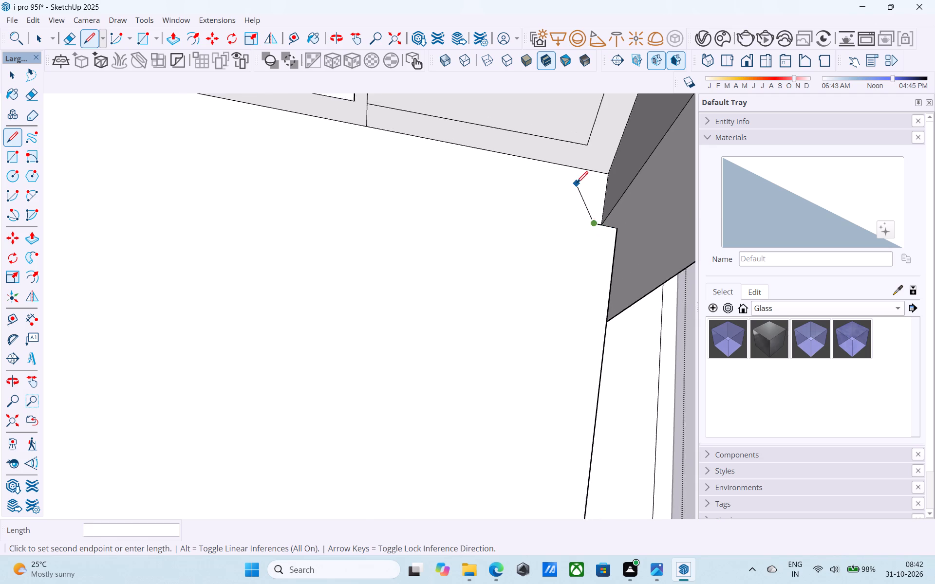
scroll(577, 184, down, 7)
click(560, 349)
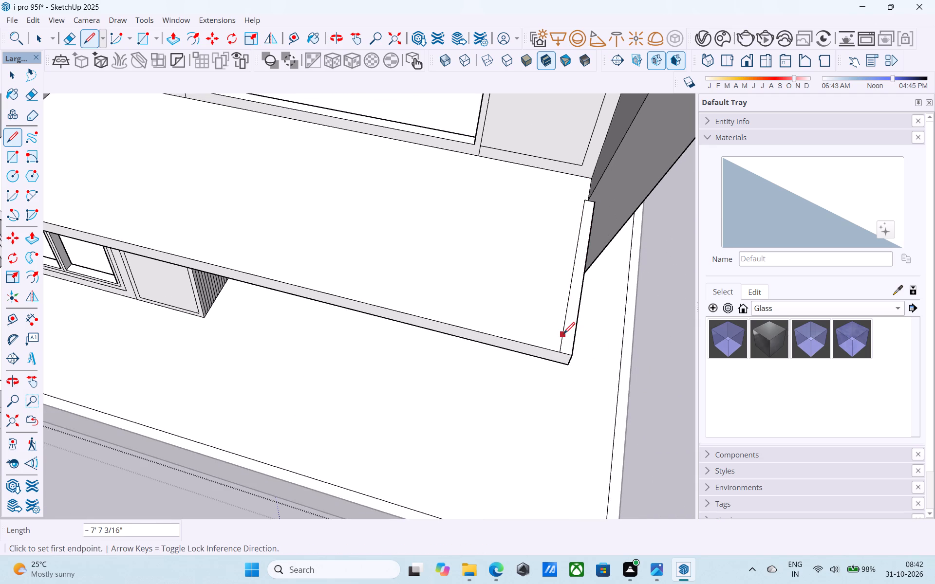
Copy the balcony slab's front top edge 4 1/2" inward so it meets the new side line.
key(space)
click(551, 350)
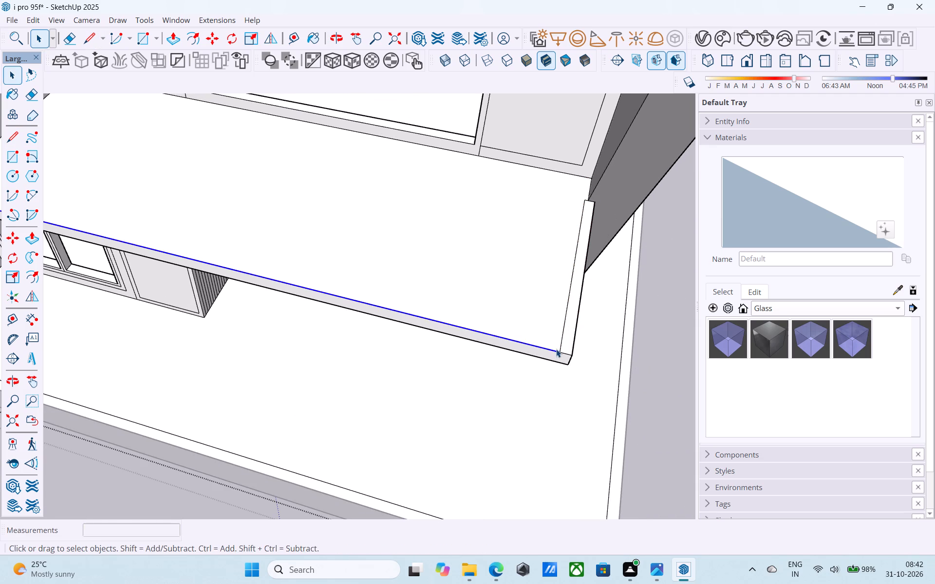
key(m)
scroll(564, 350, up, 3)
click(561, 351)
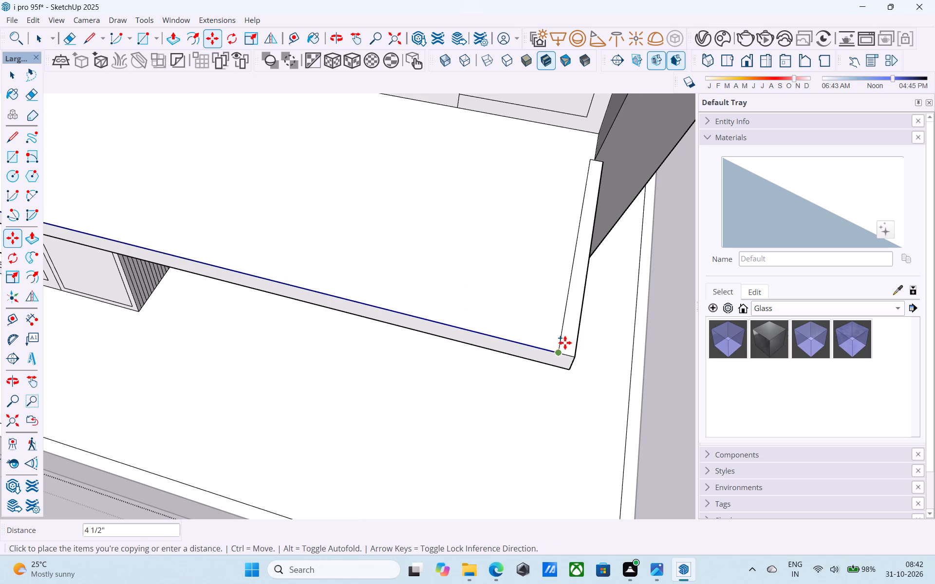
click(565, 341)
Erase the short piece of the side line between the copied line and the slab's front edge.
key(e)
scroll(561, 350, up, 4)
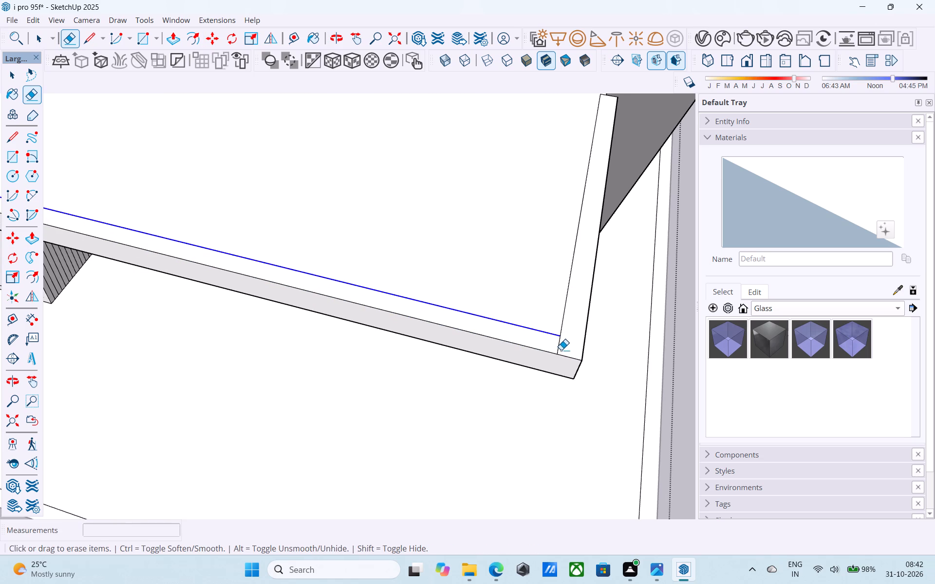
click(561, 350)
key(space)
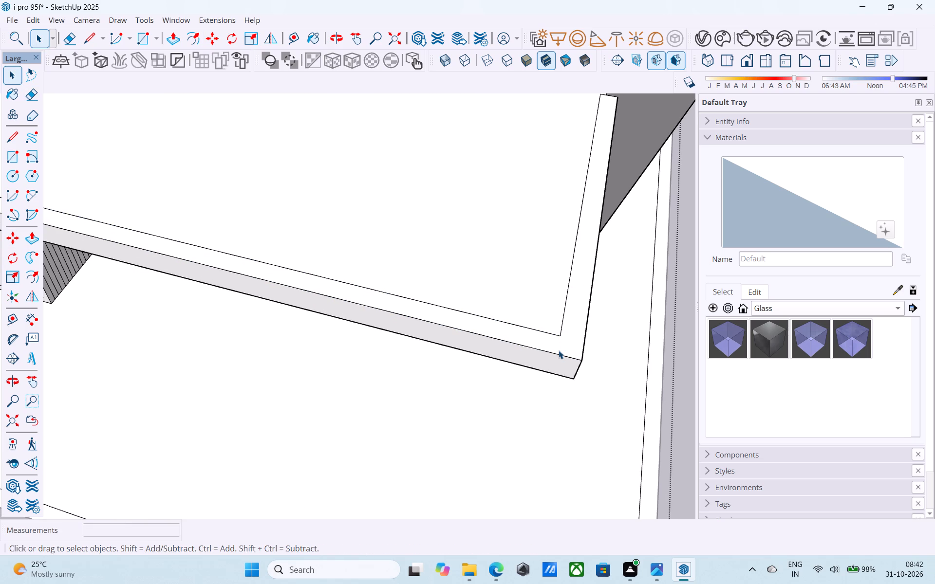
Examine the balcony slab's bordered corner, the slanted wall and the whole house front from several angles.
scroll(546, 269, down, 5)
middle_drag(541, 271, 532, 277)
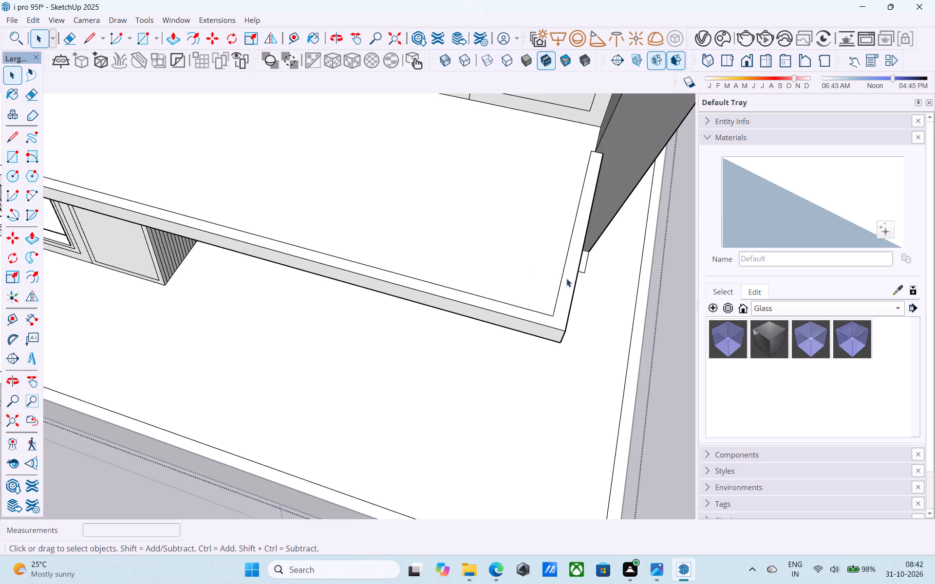
scroll(566, 278, down, 6)
middle_drag(568, 278, 576, 285)
scroll(591, 281, down, 5)
middle_drag(591, 284, 612, 263)
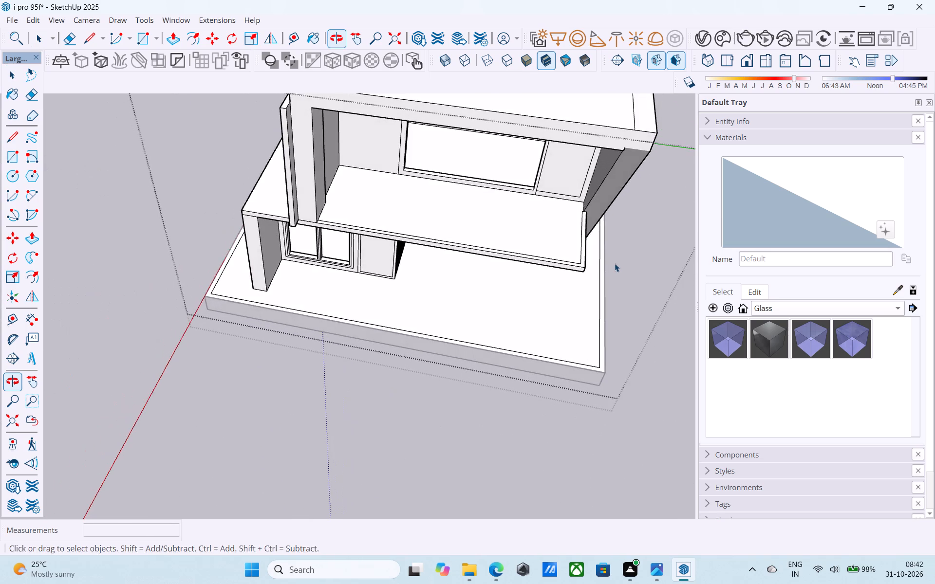
scroll(626, 267, down, 5)
middle_drag(609, 272, 623, 194)
scroll(586, 238, down, 5)
middle_drag(584, 241, 596, 346)
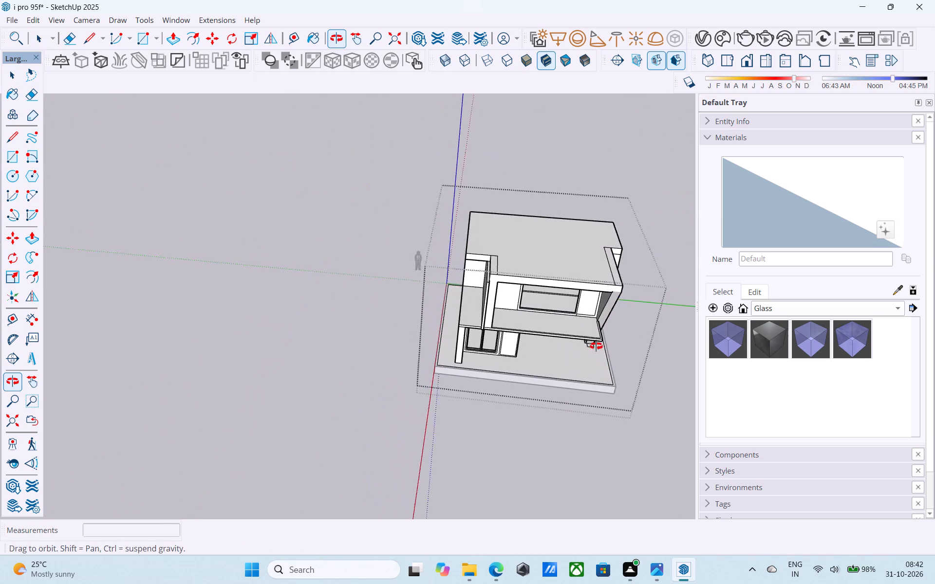
middle_drag(596, 346, 466, 239)
scroll(468, 269, up, 5)
shift+scroll(477, 280, up, 1)
shift+middle_drag(477, 275, 494, 219)
scroll(495, 219, down, 4)
middle_drag(499, 229, 529, 214)
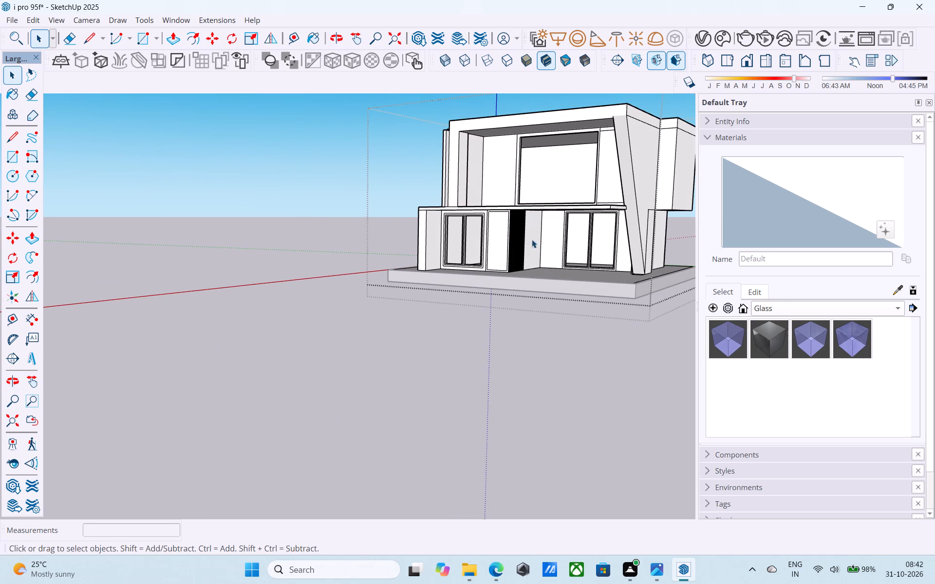
middle_drag(591, 215, 506, 223)
scroll(517, 222, up, 11)
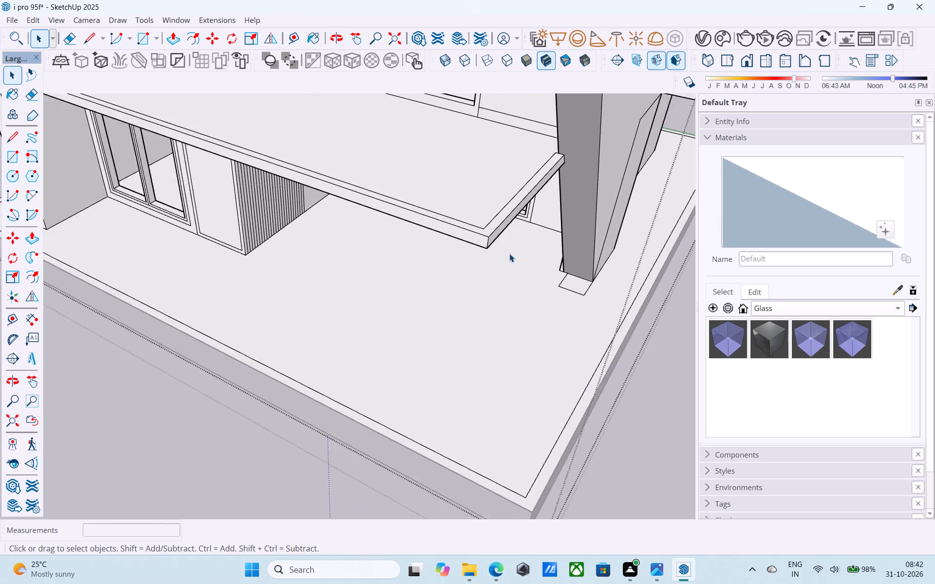
scroll(508, 251, up, 1)
middle_drag(498, 244, 515, 250)
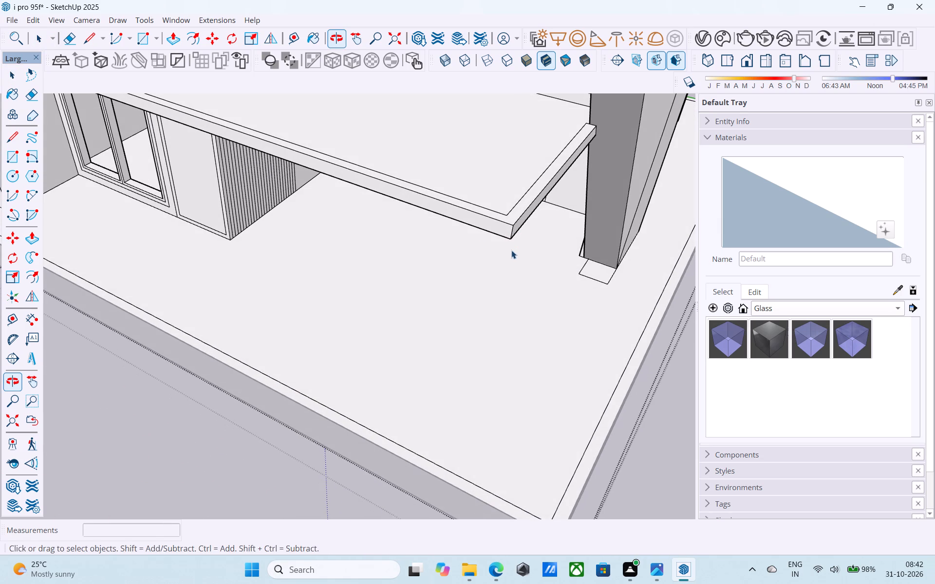
middle_drag(480, 241, 600, 292)
middle_drag(599, 292, 469, 257)
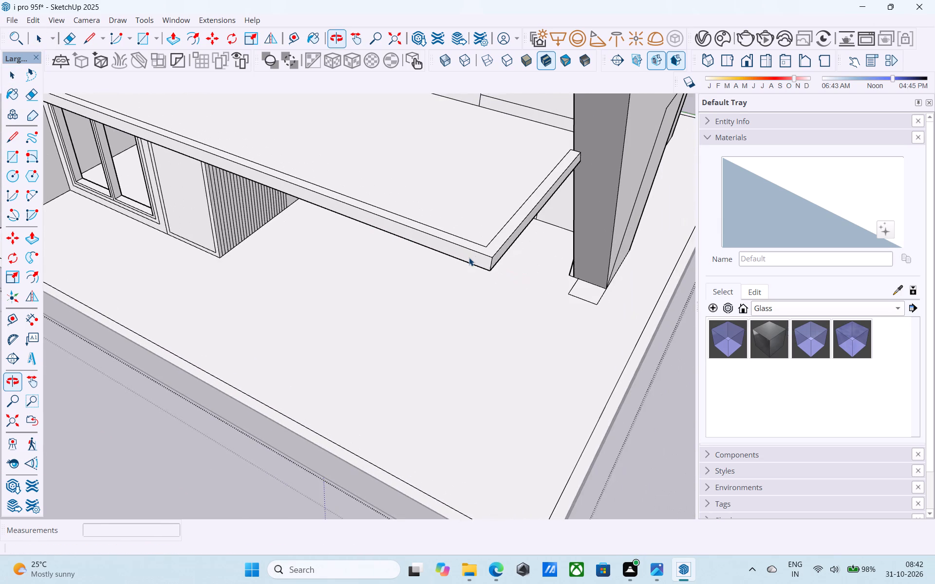
scroll(469, 257, up, 1)
middle_drag(469, 257, 492, 270)
Draw a 4 1/2" dividing line across the front border strip, between its inner line and the slab's front edge.
key(l)
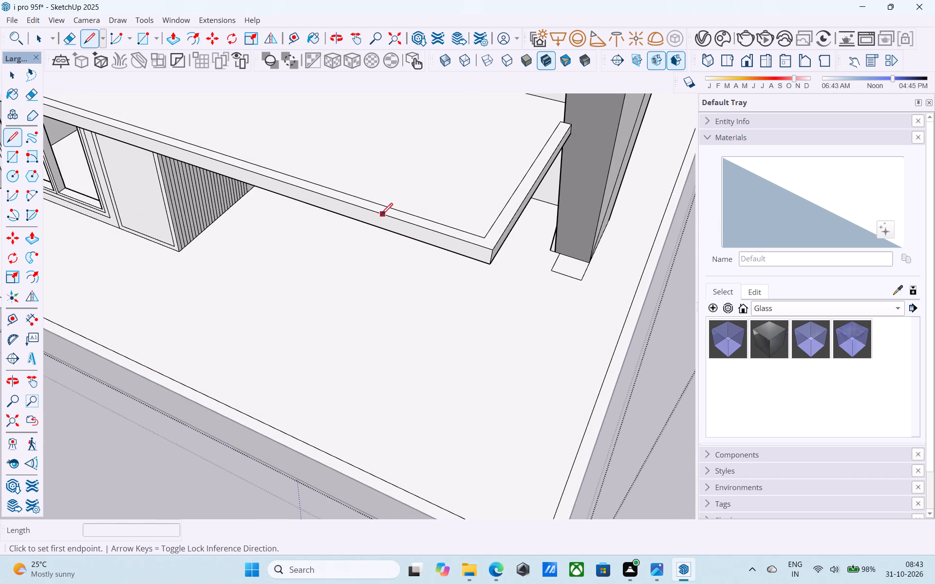
scroll(352, 197, down, 7)
middle_drag(352, 197, 479, 261)
scroll(473, 261, up, 1)
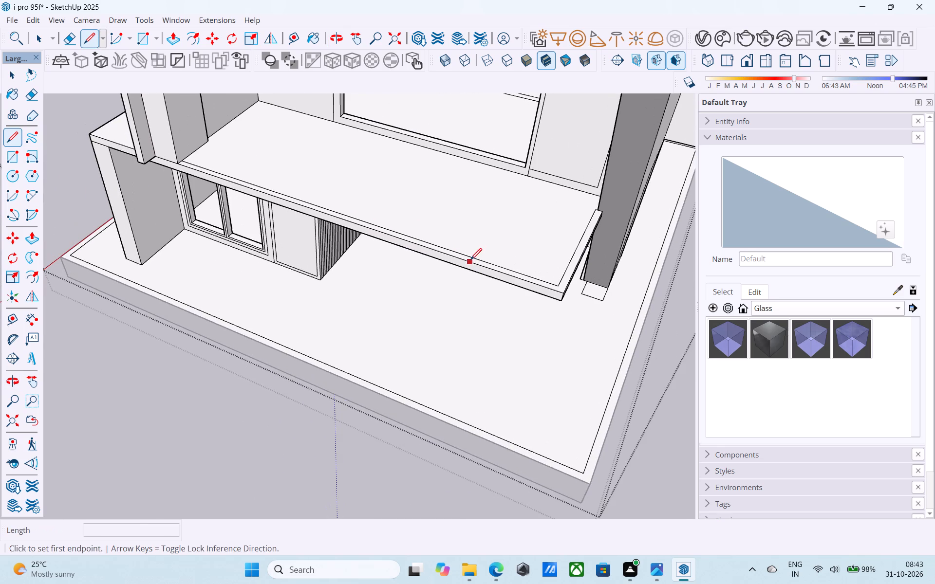
scroll(469, 247, up, 4)
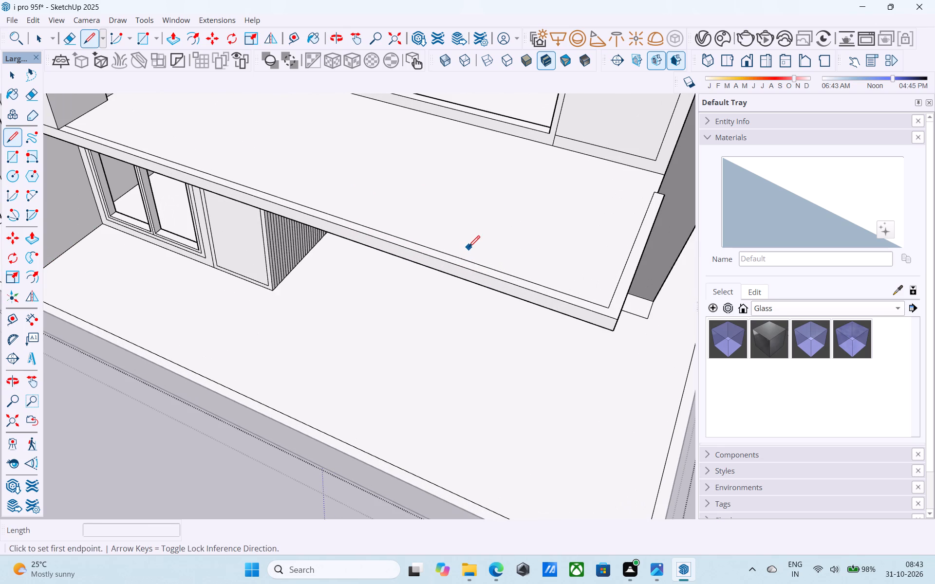
click(467, 258)
click(460, 265)
scroll(460, 265, down, 5)
shift+middle_drag(460, 268, 409, 271)
scroll(480, 282, up, 4)
key(space)
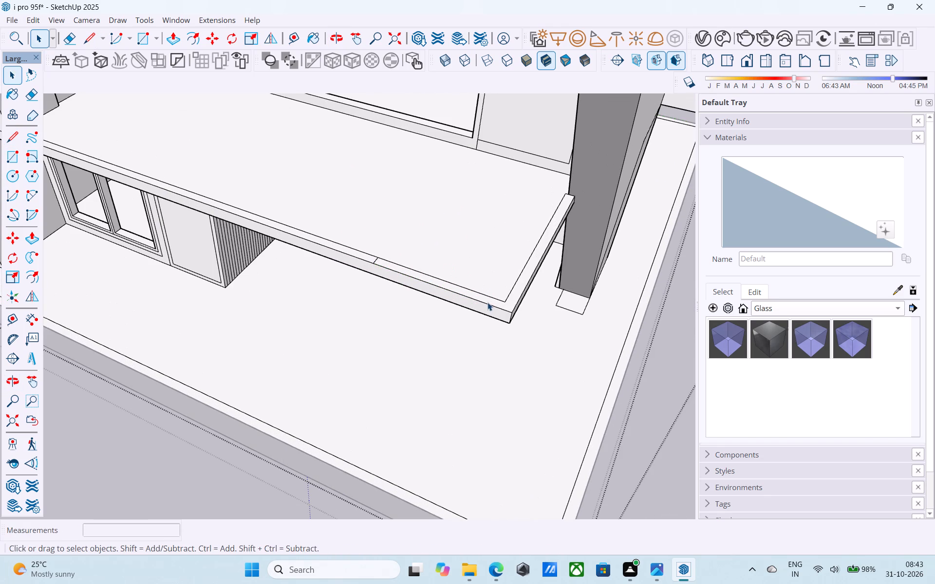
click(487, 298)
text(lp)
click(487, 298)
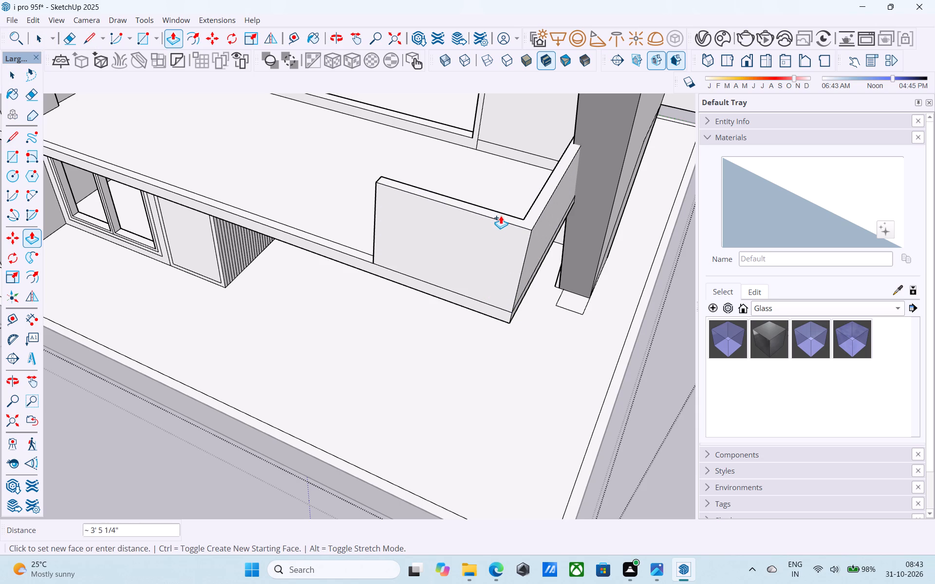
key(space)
Push/Pull the L-shaped border strip at the balcony's slanted-wall corner up 1.5' as a parapet.
scroll(501, 216, down, 2)
middle_drag(503, 215, 566, 213)
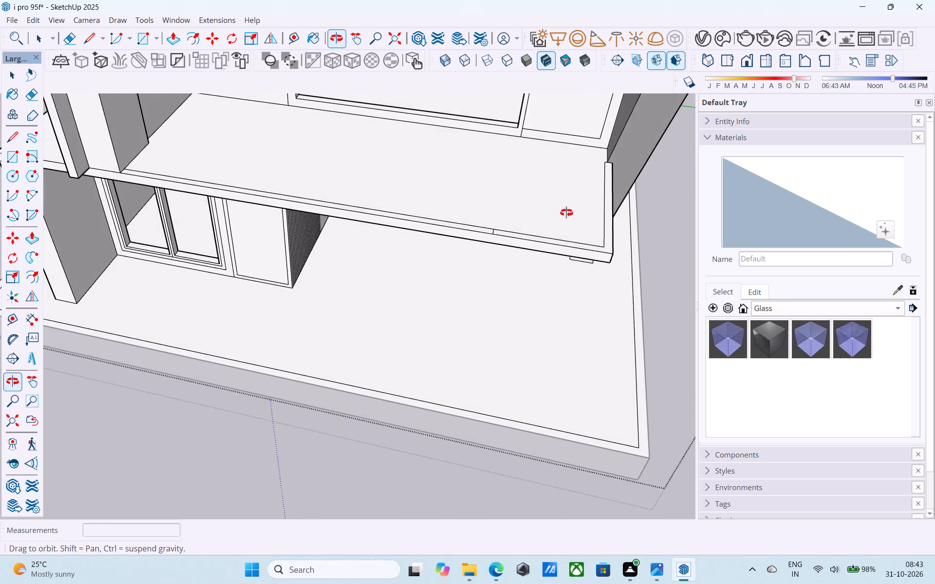
middle_drag(566, 213, 575, 239)
scroll(640, 243, up, 4)
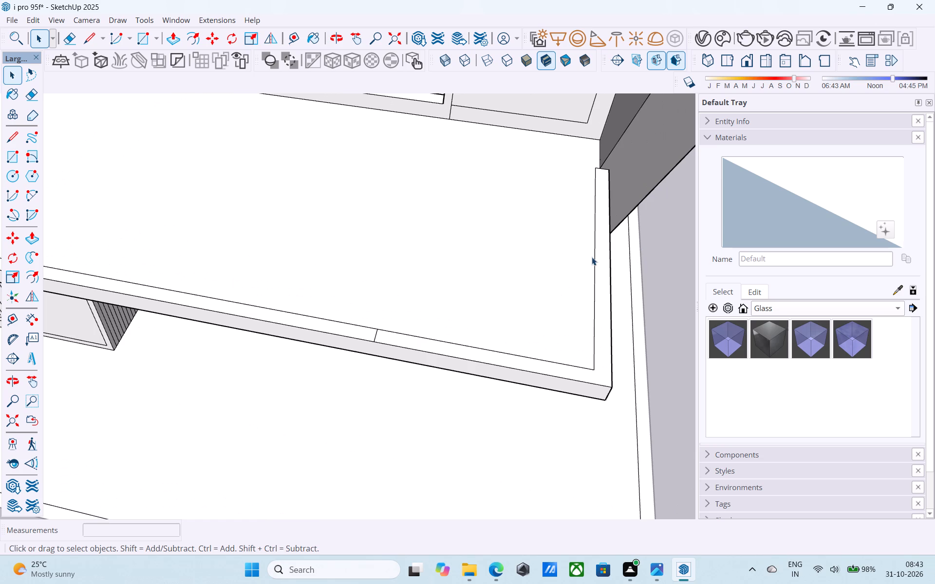
click(598, 259)
key(p)
click(599, 259)
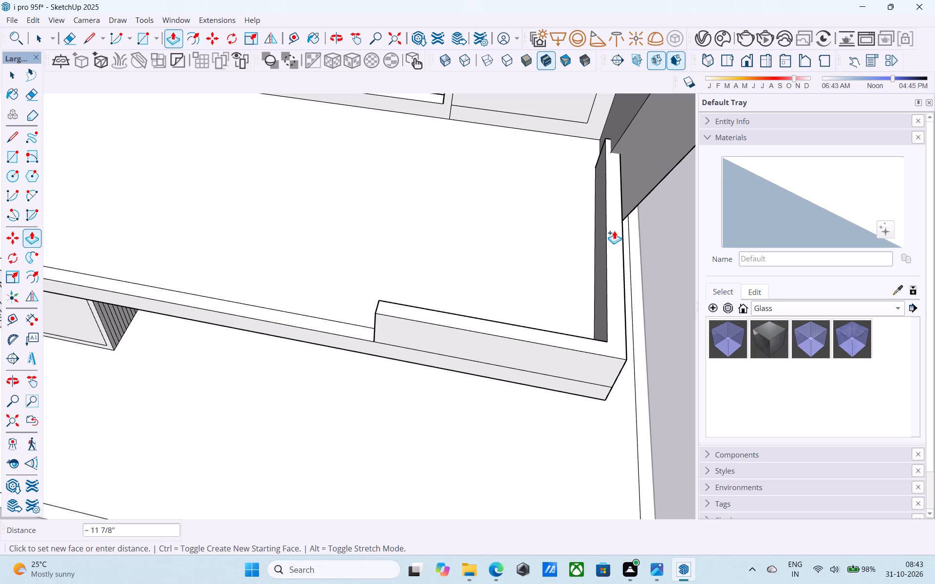
text(1.5')
key(Return)
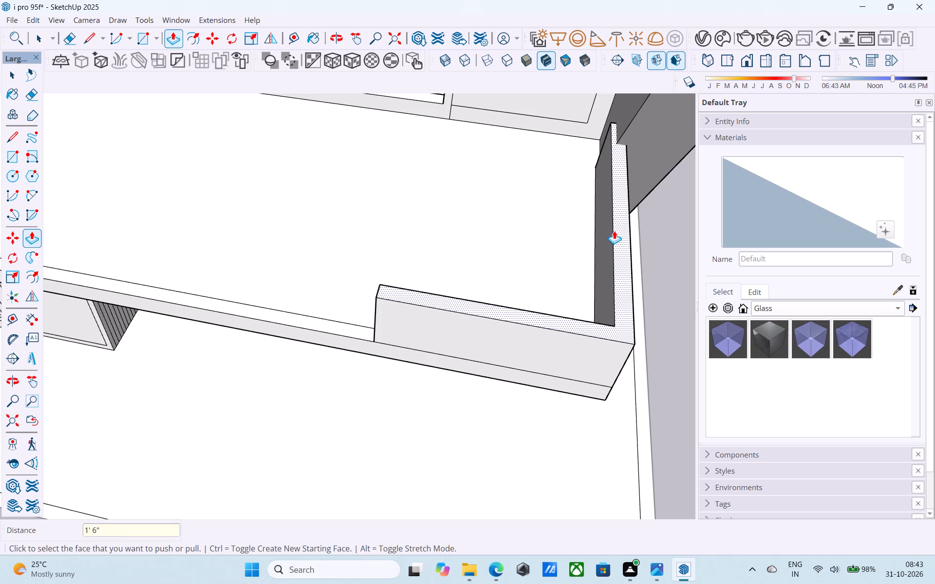
Push/Pull the parapet's top face up another 1.5' as a separate upper band.
click(614, 231)
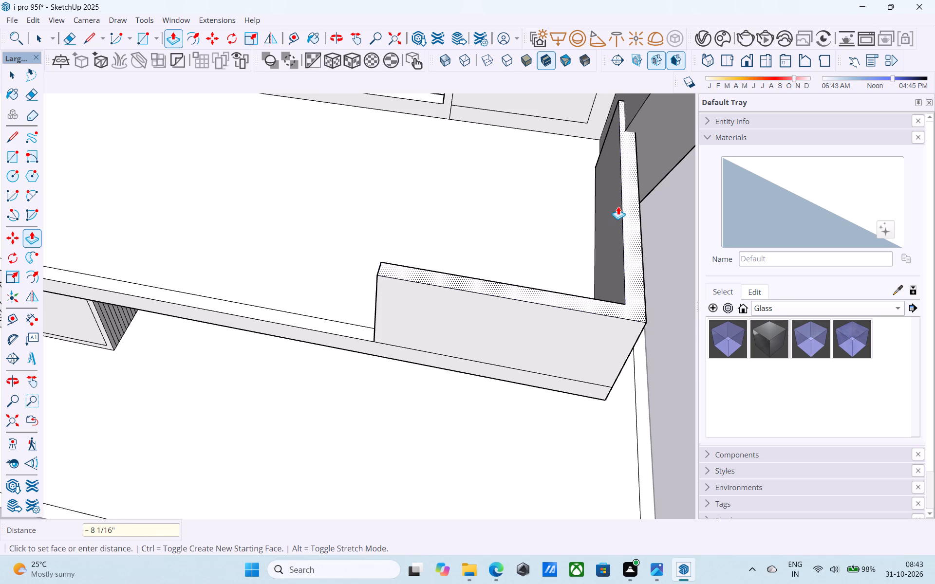
text(1.5')
key(Return)
key(space)
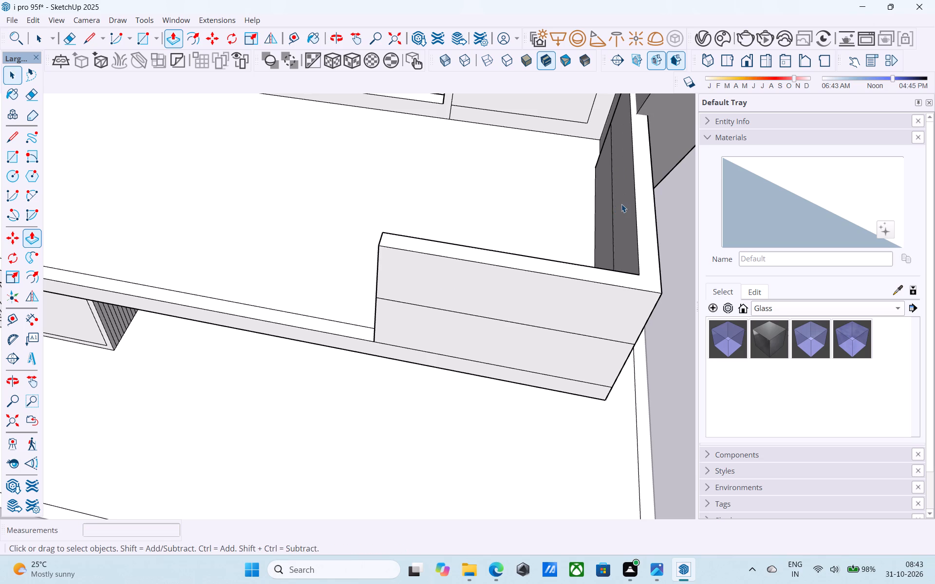
Draw a line down the side parapet's outer face along the slanted wall, from its top corner to the slab-edge line.
scroll(621, 204, down, 11)
middle_drag(623, 213, 472, 125)
scroll(532, 180, up, 5)
key(l)
click(588, 118)
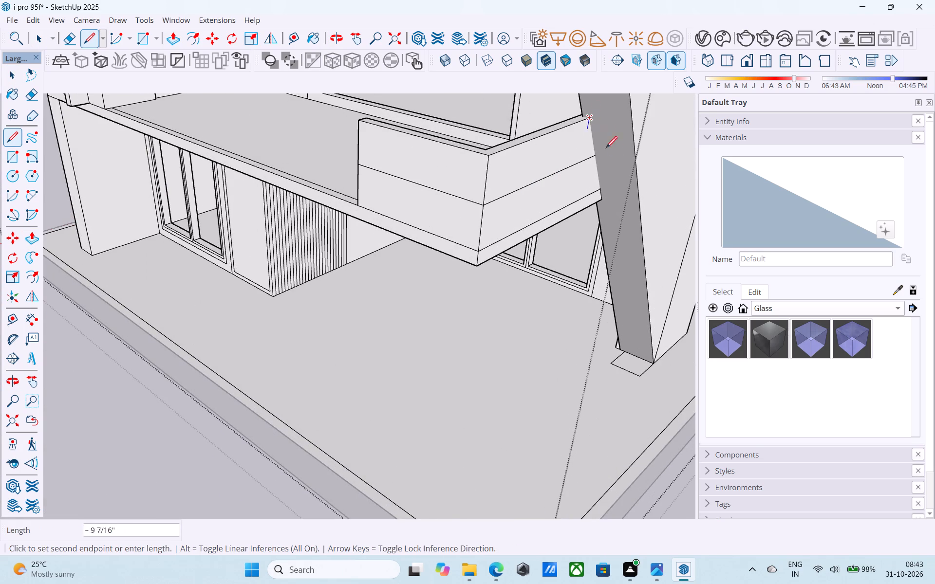
scroll(602, 190, up, 17)
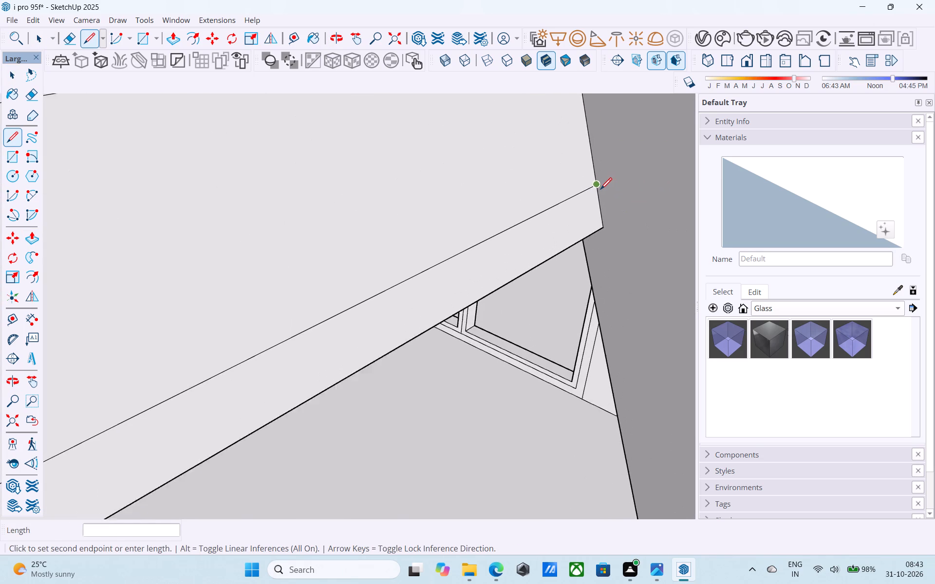
scroll(600, 190, up, 2)
click(599, 180)
scroll(570, 235, down, 9)
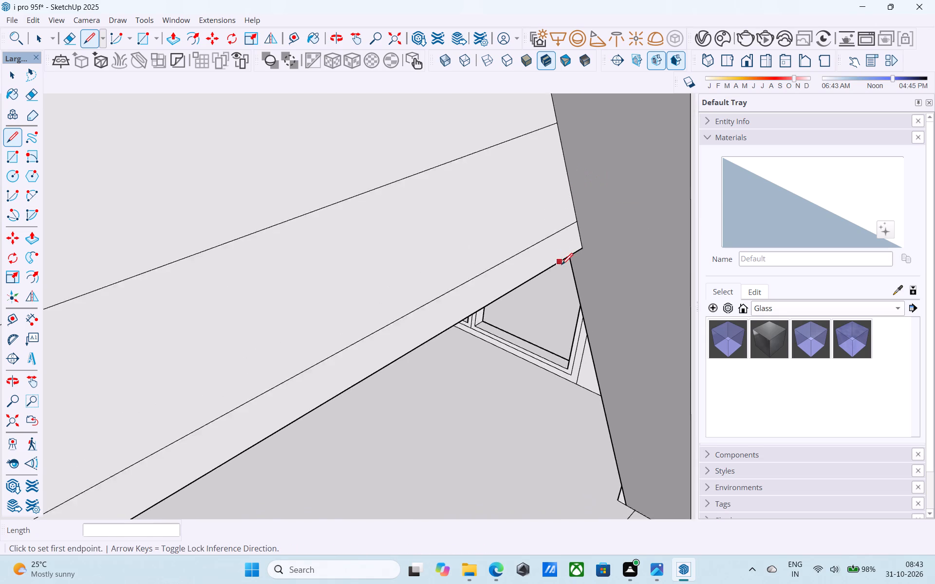
scroll(561, 266, down, 10)
Trace the side parapet's top edges against the slanted wall: across the notch, and about 1' 10 13/16" to the inner end.
middle_drag(562, 270, 662, 357)
scroll(599, 279, up, 14)
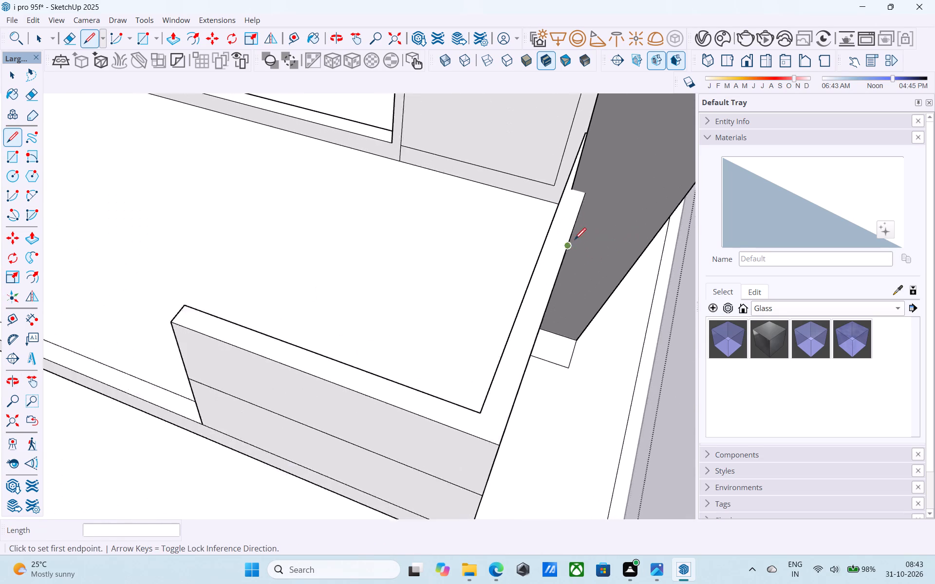
middle_drag(570, 234, 603, 250)
scroll(549, 163, up, 10)
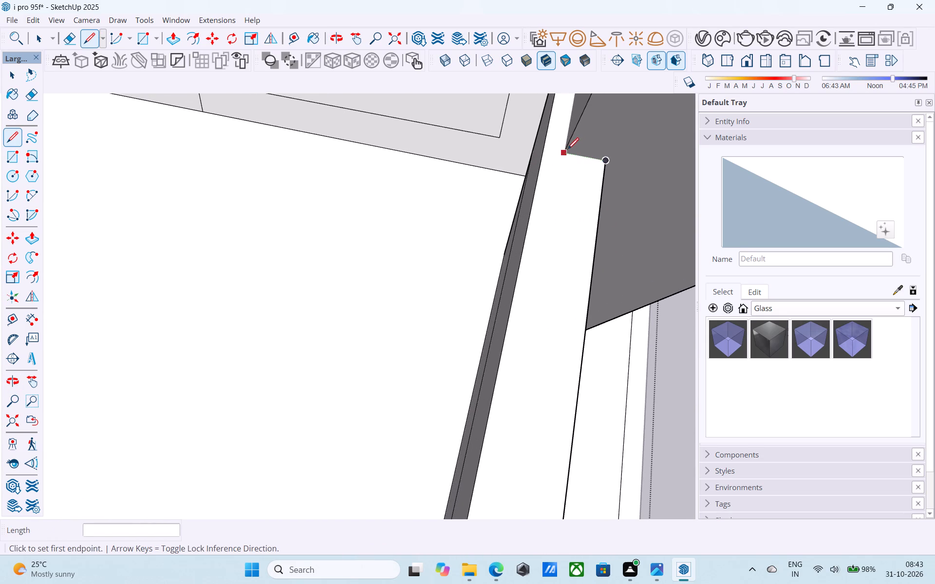
click(561, 152)
scroll(562, 152, up, 8)
key(l)
click(569, 152)
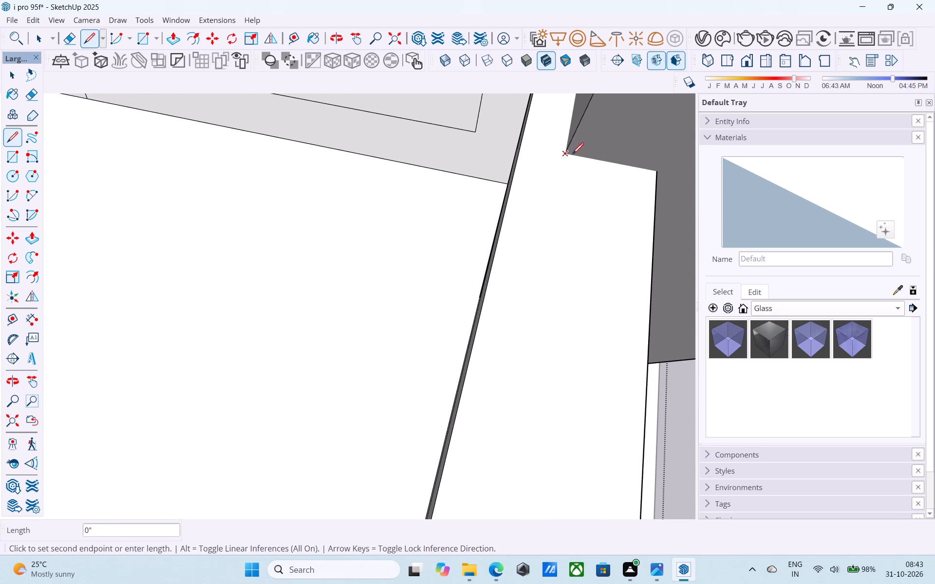
click(660, 170)
scroll(632, 170, down, 9)
shift+middle_drag(595, 212, 565, 348)
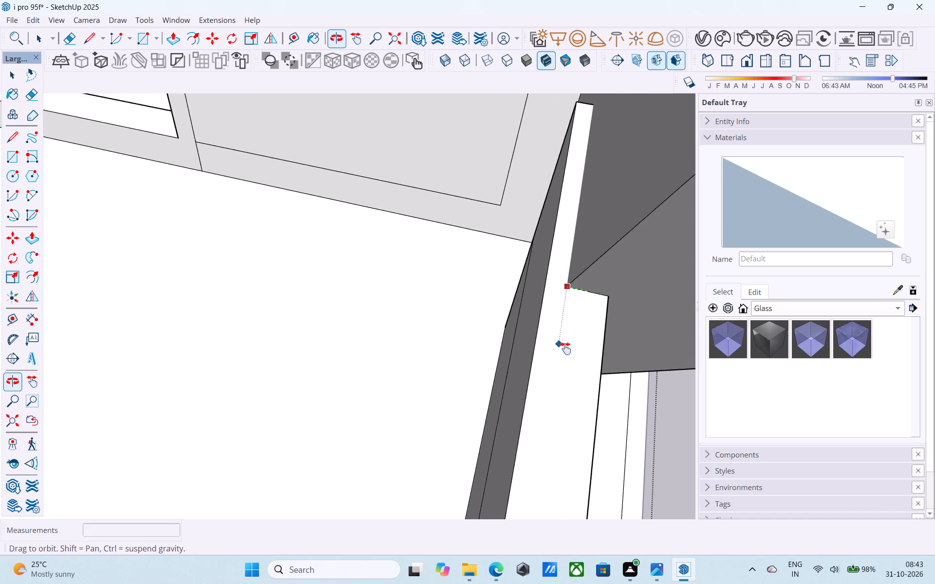
shift+middle_drag(565, 348, 759, 249)
click(519, 219)
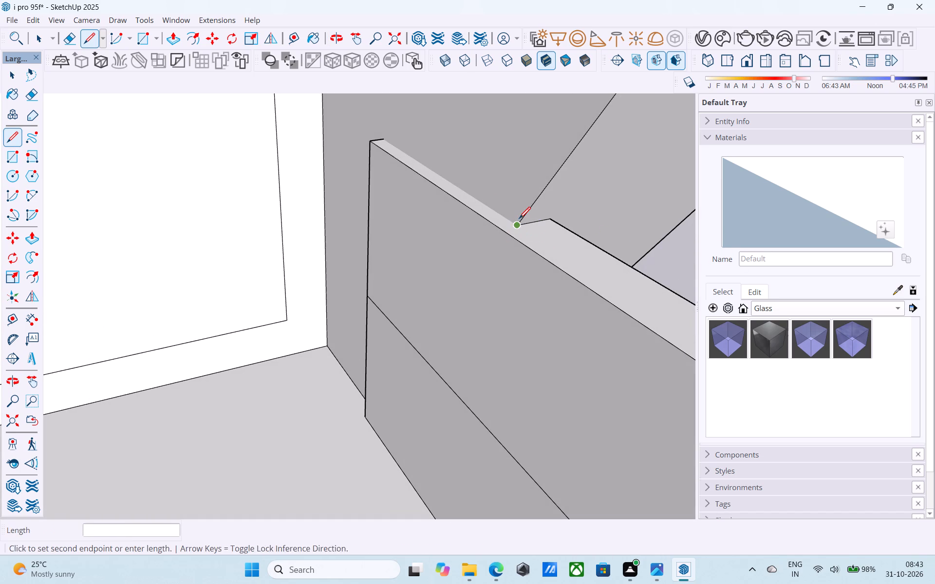
click(381, 141)
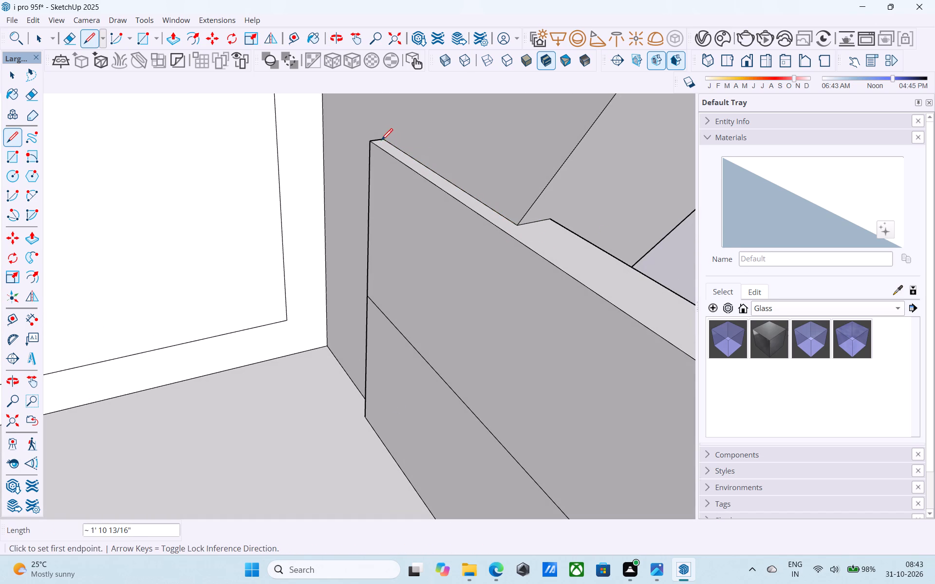
Examine the junction between the side parapet and the slanted wall from several angles.
shift+middle_drag(326, 234, 341, 249)
scroll(483, 207, up, 5)
shift+middle_drag(485, 207, 577, 274)
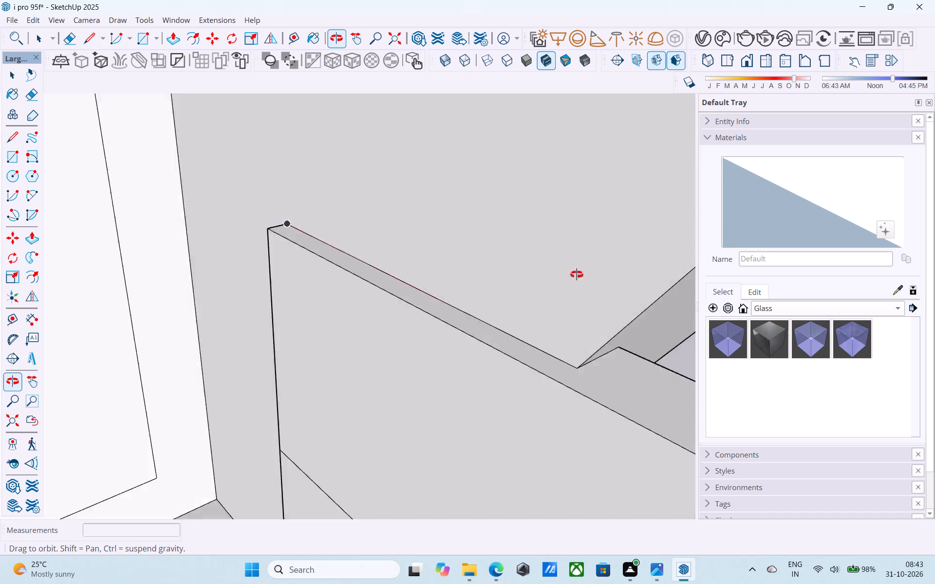
shift+middle_drag(577, 274, 761, 228)
middle_drag(197, 303, 536, 181)
middle_drag(322, 250, 173, 296)
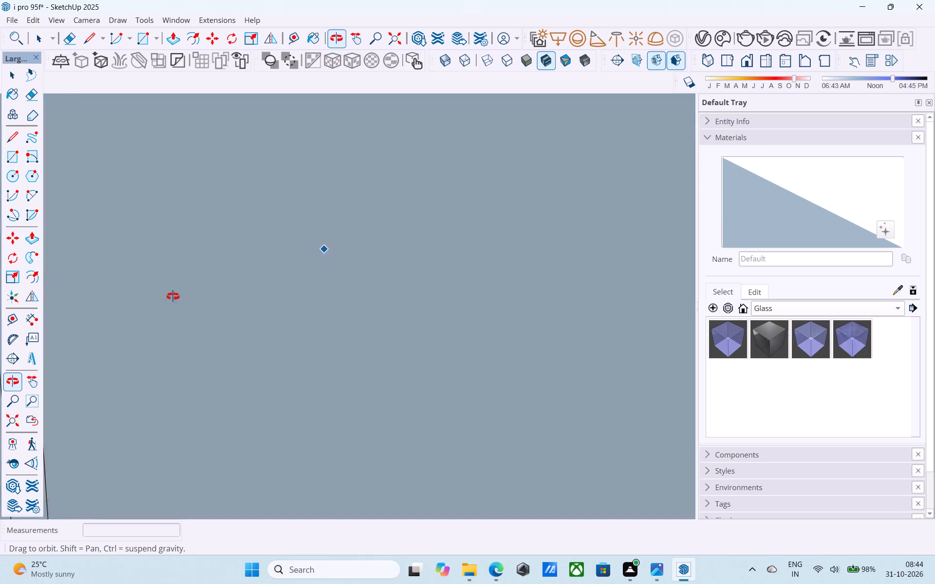
middle_drag(173, 296, 60, 311)
shift+middle_drag(433, 313, 113, 320)
shift+middle_drag(432, 364, 134, 259)
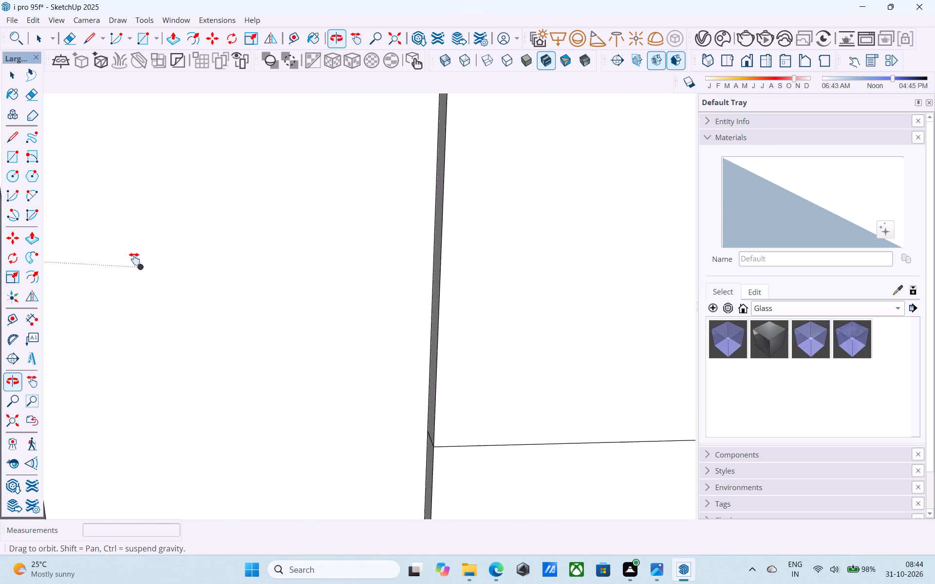
shift+middle_drag(134, 259, 138, 261)
shift+middle_drag(449, 405, 159, 293)
key(space)
middle_drag(355, 332, 277, 371)
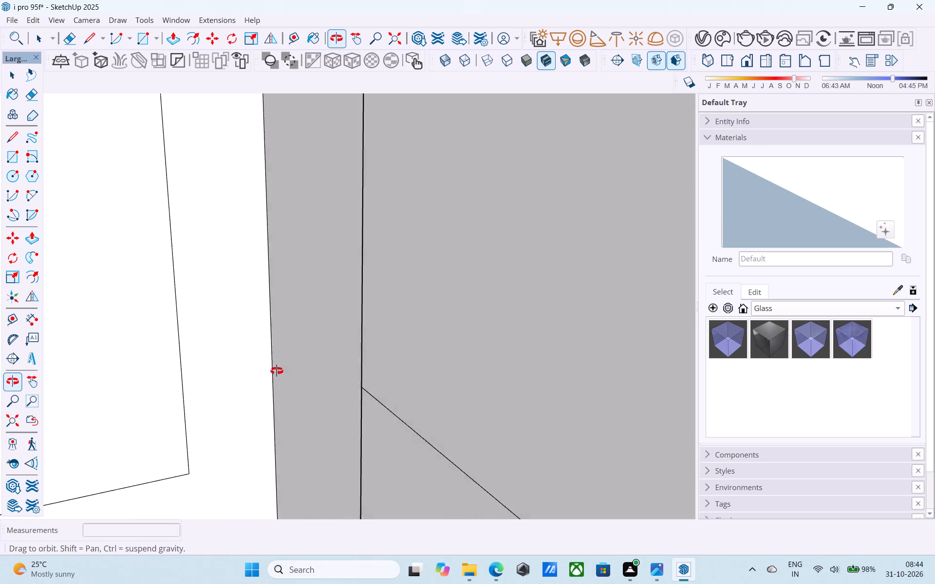
middle_drag(277, 371, 275, 369)
scroll(275, 369, down, 7)
middle_drag(272, 363, 235, 383)
scroll(262, 380, down, 7)
middle_drag(324, 382, 376, 377)
scroll(387, 362, down, 2)
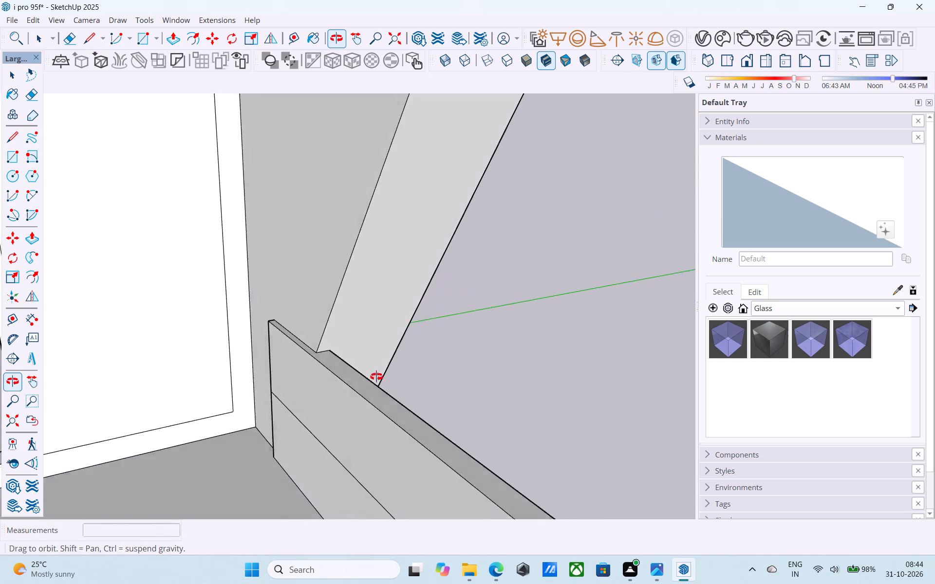
middle_drag(376, 377, 205, 388)
scroll(439, 331, down, 5)
middle_drag(464, 337, 444, 340)
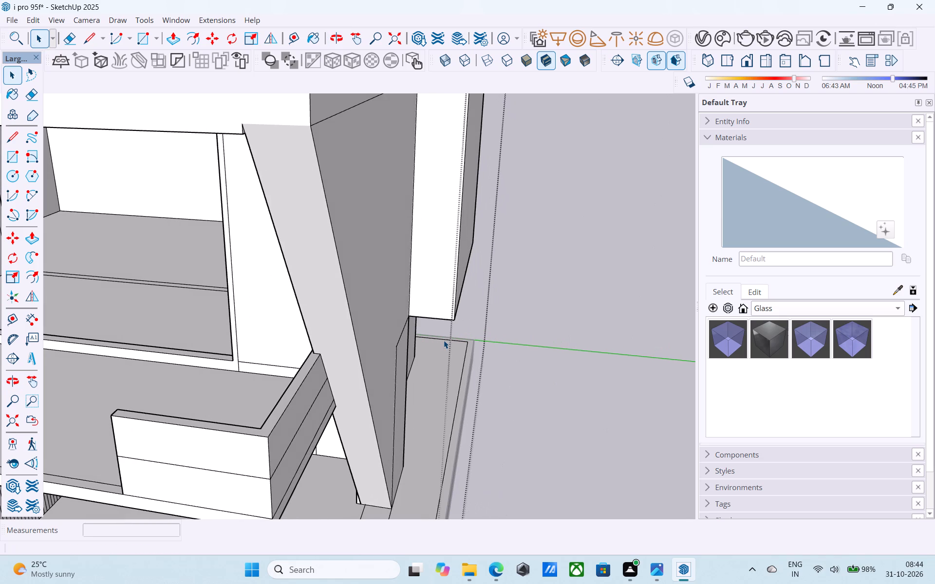
scroll(532, 326, down, 5)
middle_drag(532, 326, 604, 319)
scroll(561, 346, up, 11)
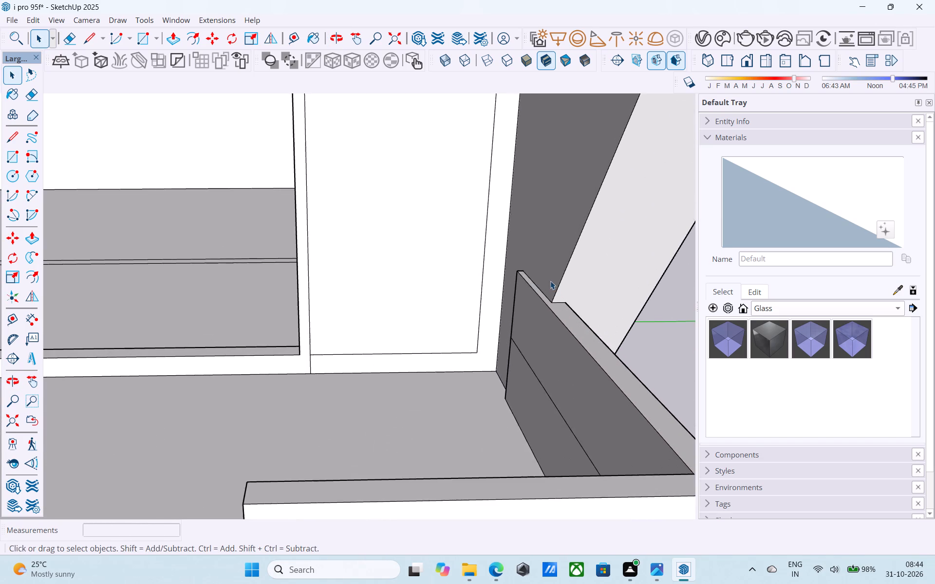
scroll(550, 281, up, 5)
scroll(550, 281, down, 9)
middle_drag(528, 338, 509, 340)
scroll(514, 330, down, 6)
scroll(647, 297, down, 6)
Examine the open balcony front between the side pillar and the parapet from several angles.
middle_drag(635, 318, 526, 336)
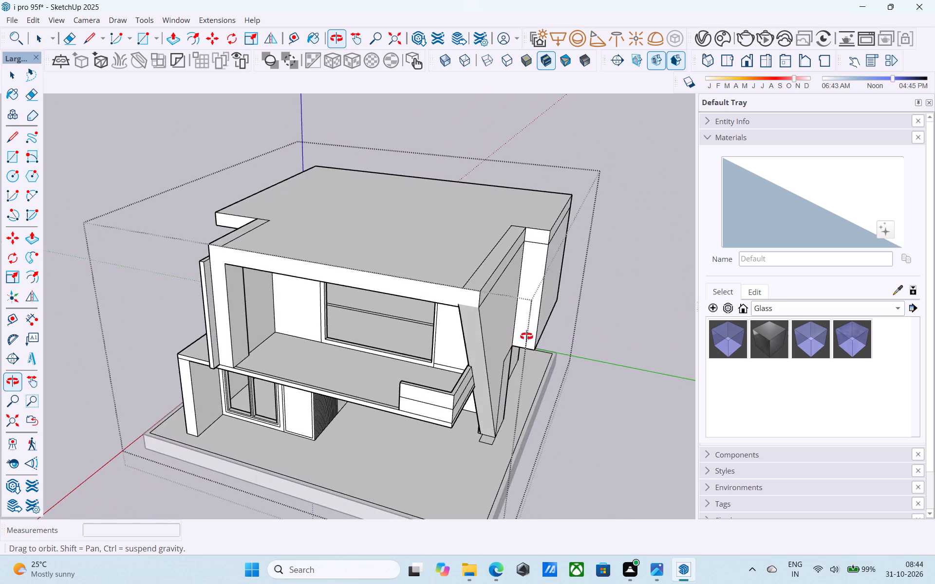
middle_drag(526, 336, 836, 357)
scroll(621, 354, up, 7)
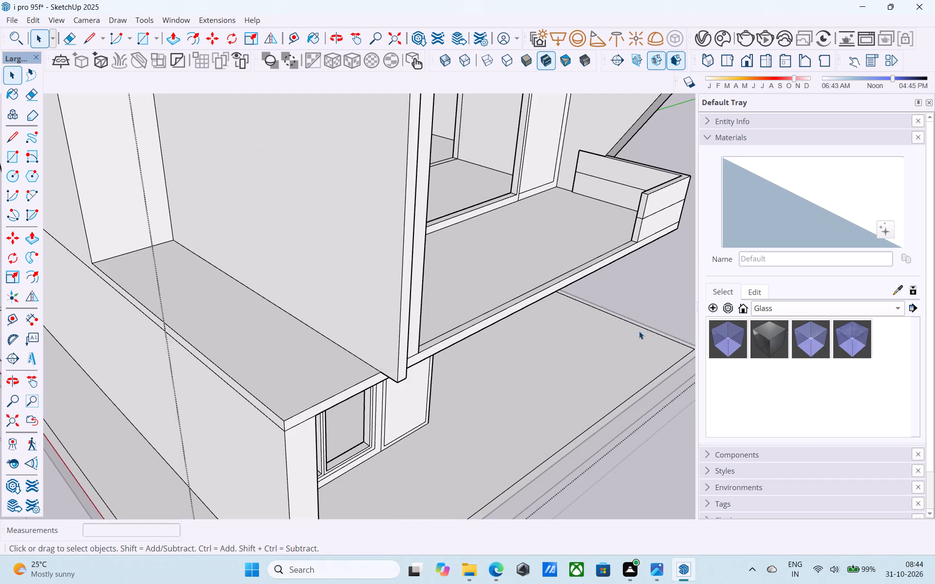
middle_drag(631, 300, 309, 329)
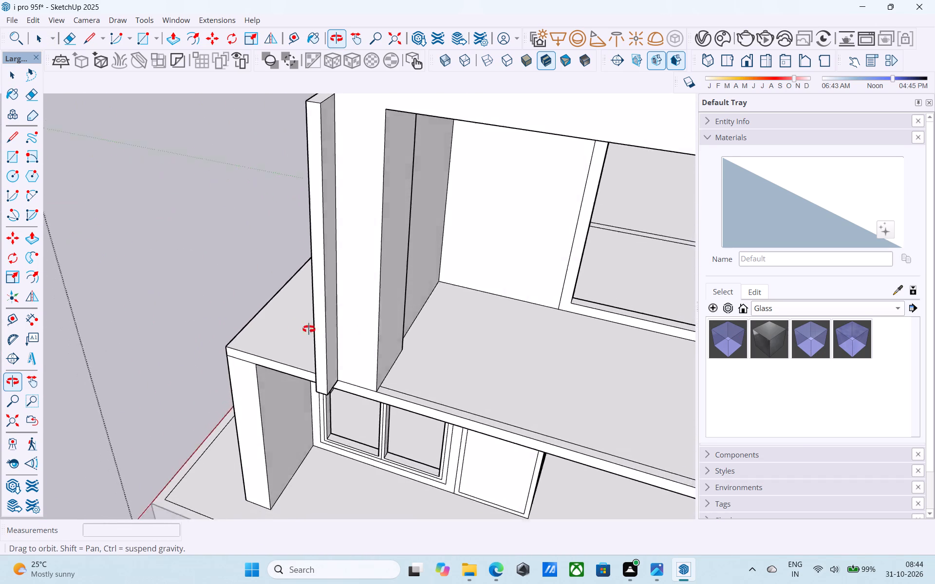
middle_drag(309, 329, 679, 302)
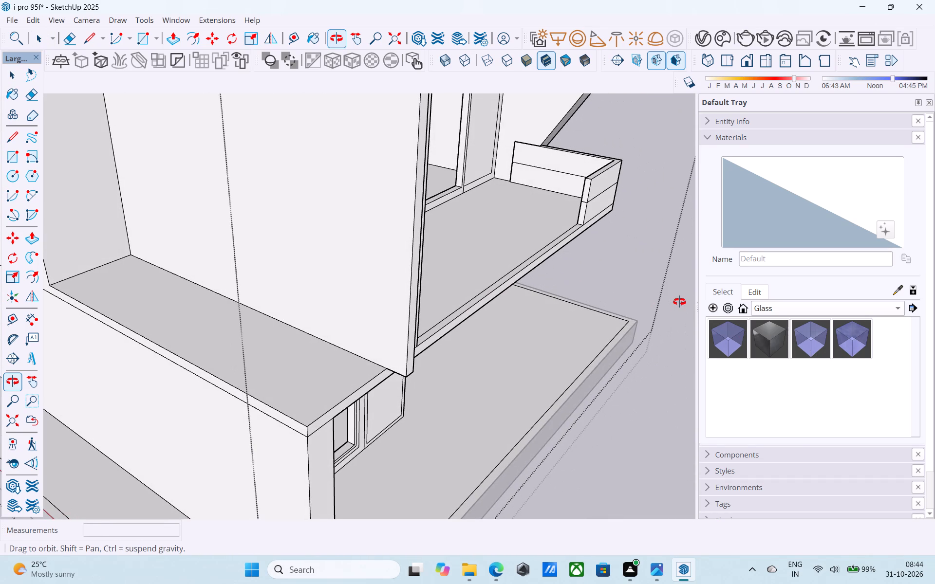
middle_drag(679, 302, 254, 318)
scroll(302, 325, down, 10)
middle_drag(318, 332, 230, 315)
scroll(261, 323, up, 15)
scroll(244, 325, down, 5)
middle_drag(365, 323, 655, 322)
scroll(277, 316, down, 6)
middle_drag(499, 302, 598, 302)
scroll(647, 270, up, 7)
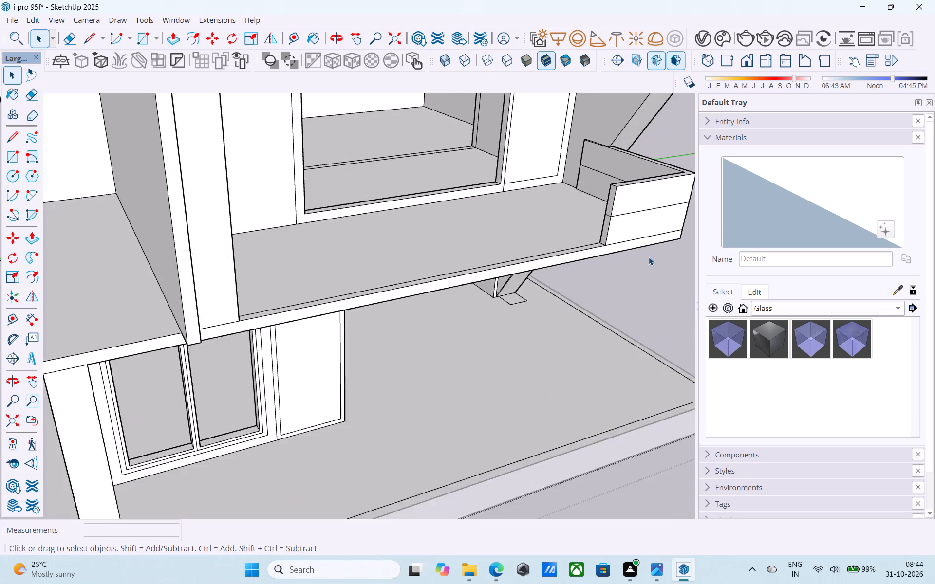
scroll(649, 257, up, 8)
scroll(626, 249, down, 5)
middle_drag(626, 249, 623, 270)
Draw a 2 1/4" edge to the front border strip's end midpoint and a centreline from there to the parapet's end face.
scroll(669, 229, up, 13)
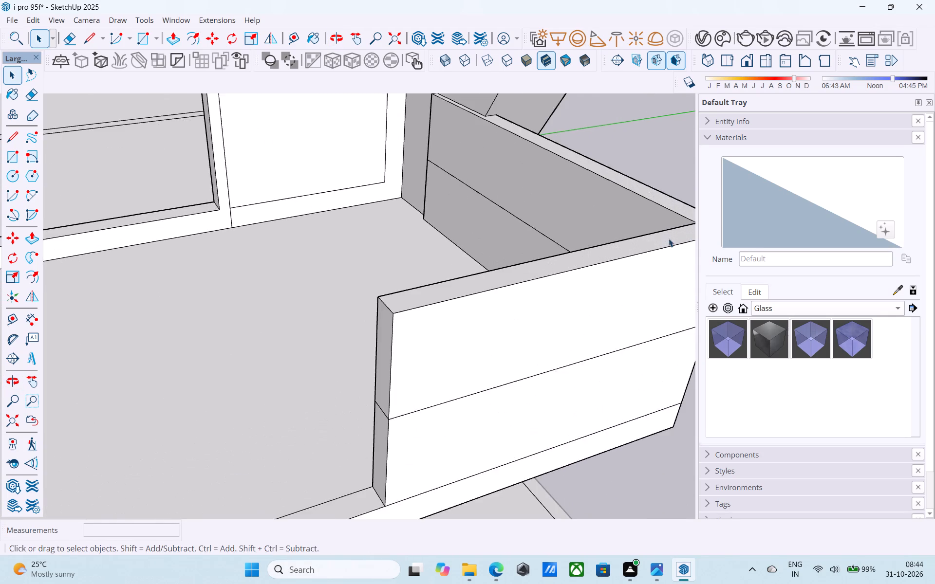
scroll(669, 238, up, 1)
middle_drag(669, 238, 627, 209)
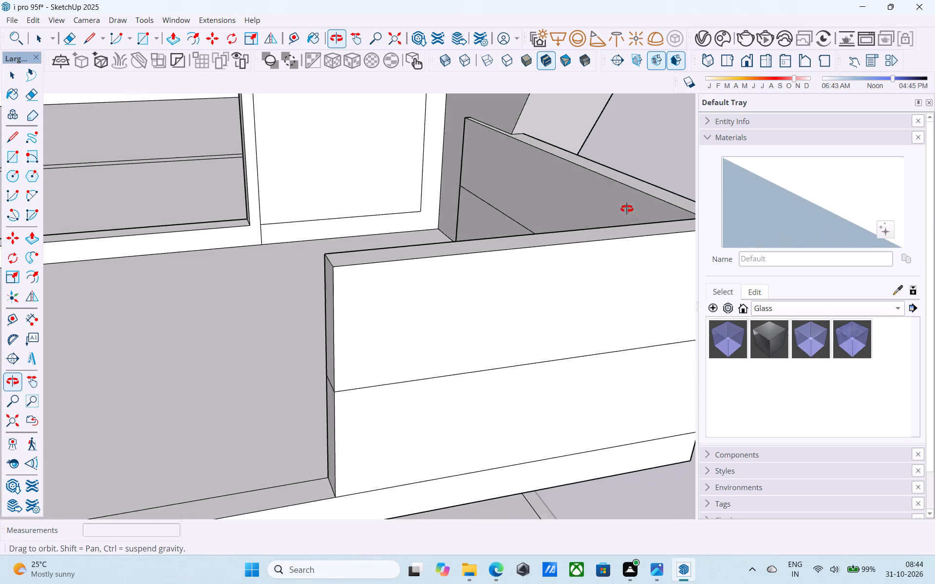
middle_drag(627, 209, 227, 214)
scroll(226, 213, up, 13)
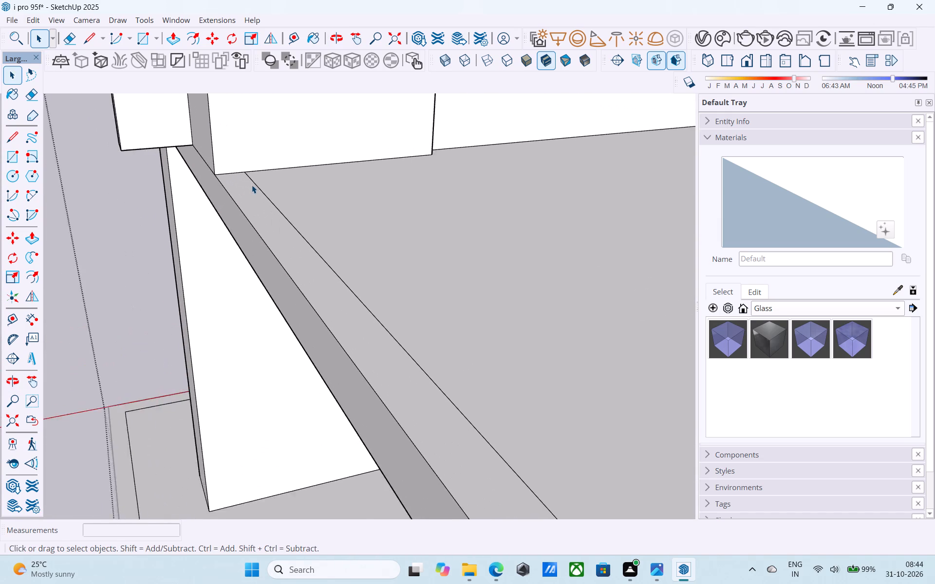
scroll(252, 185, up, 8)
key(l)
click(238, 156)
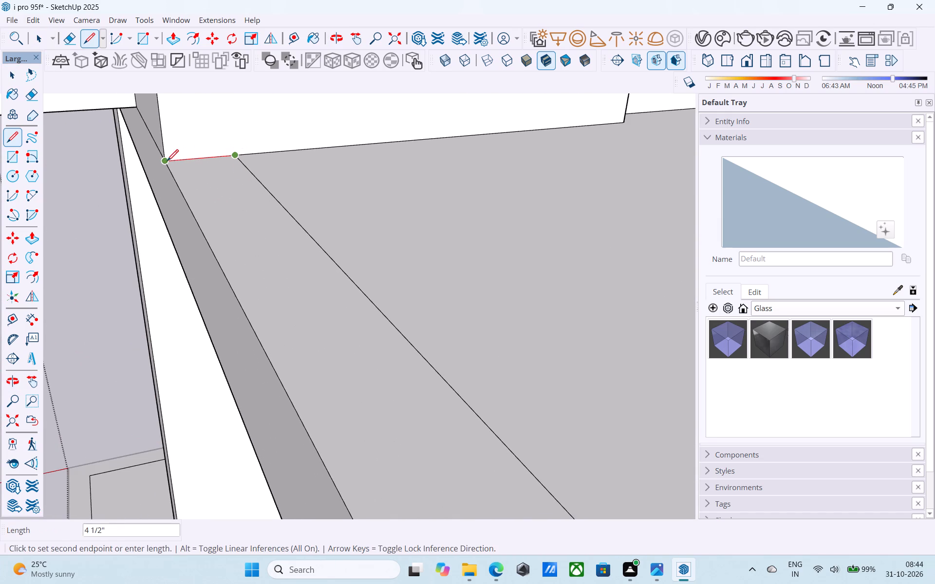
click(199, 155)
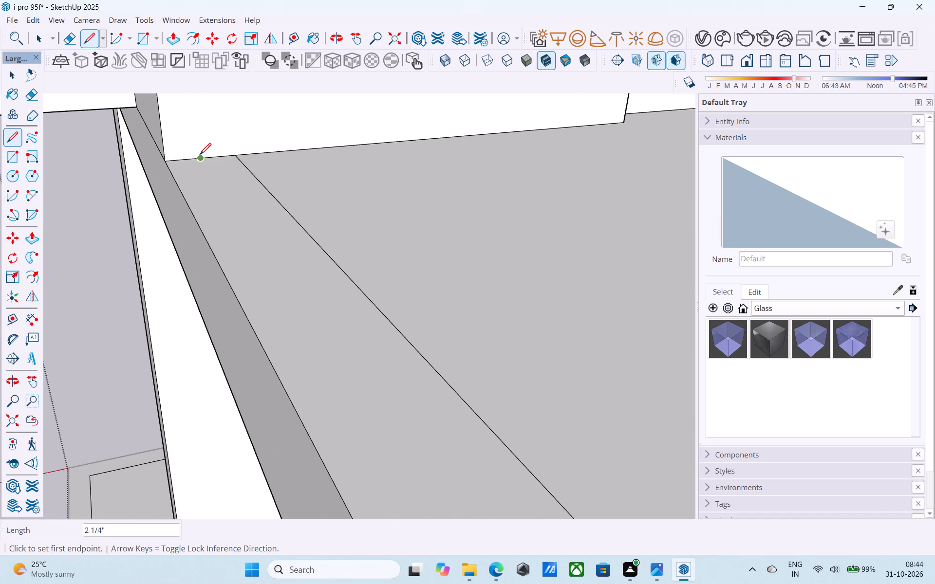
click(200, 156)
scroll(203, 160, down, 17)
middle_drag(226, 197, 874, 231)
scroll(416, 149, up, 7)
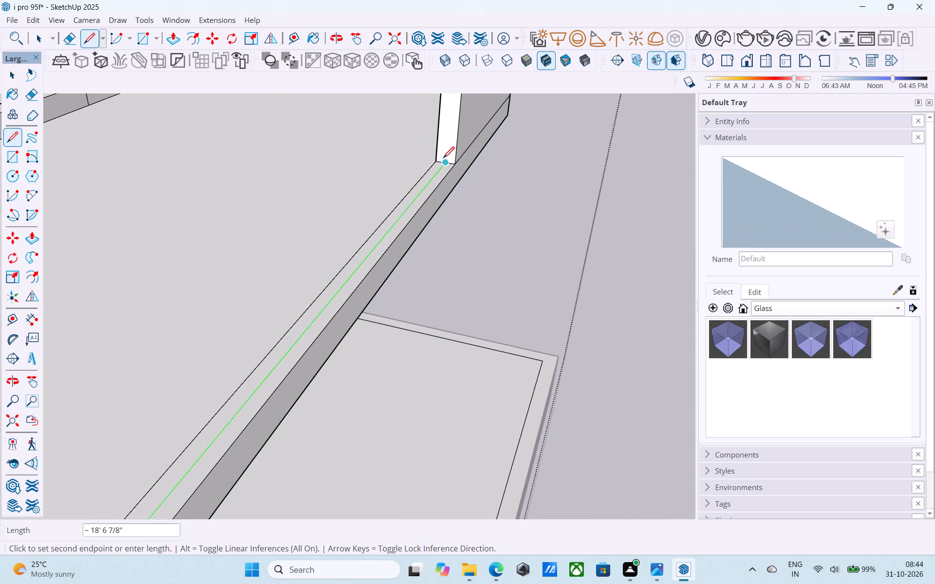
click(443, 159)
Push/Pull the inner half of the front border strip up 3' to the parapet's top as a thin balcony railing panel.
scroll(482, 166, down, 14)
middle_drag(472, 183, 303, 196)
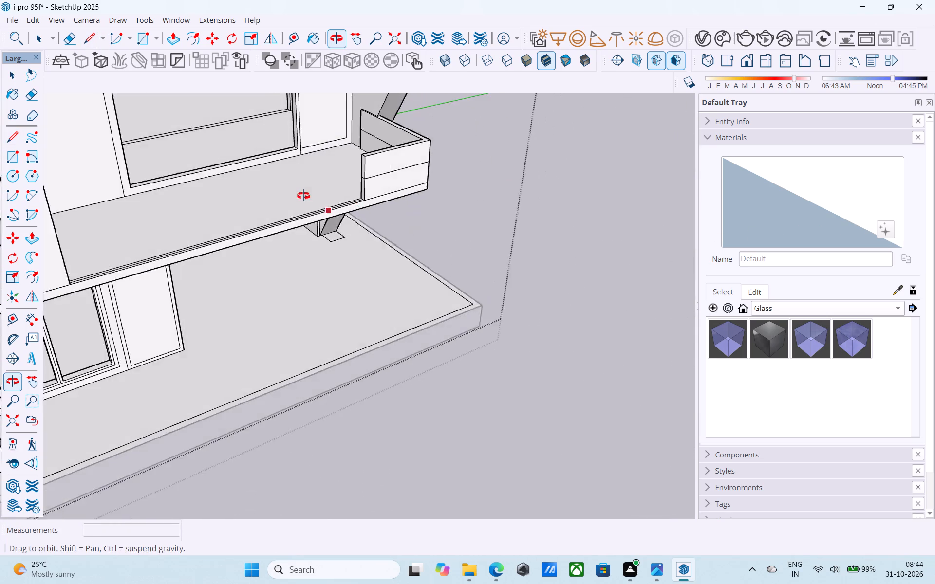
middle_drag(303, 196, 367, 196)
scroll(336, 196, down, 1)
scroll(597, 194, down, 6)
middle_drag(538, 251, 6, 260)
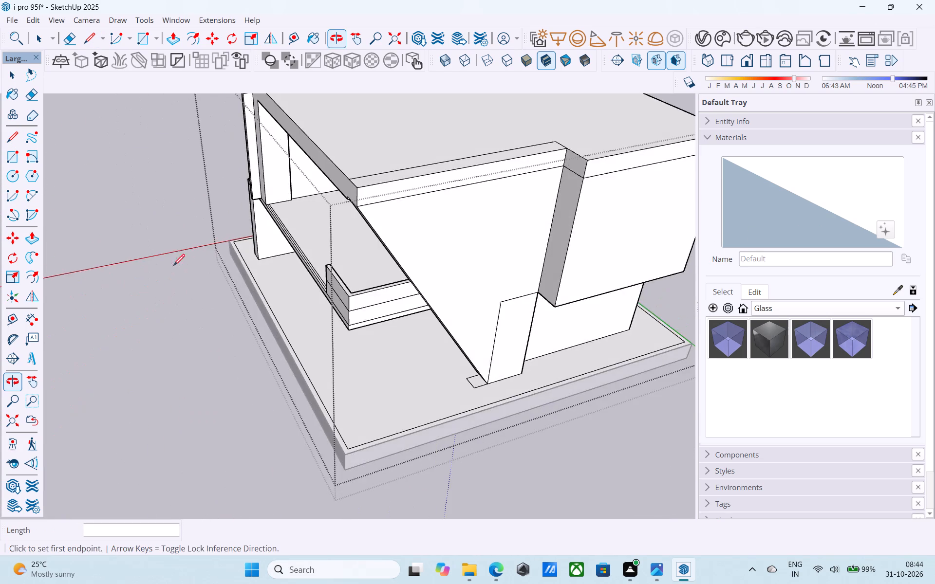
scroll(282, 201, up, 14)
key(space)
scroll(278, 270, up, 3)
click(258, 285)
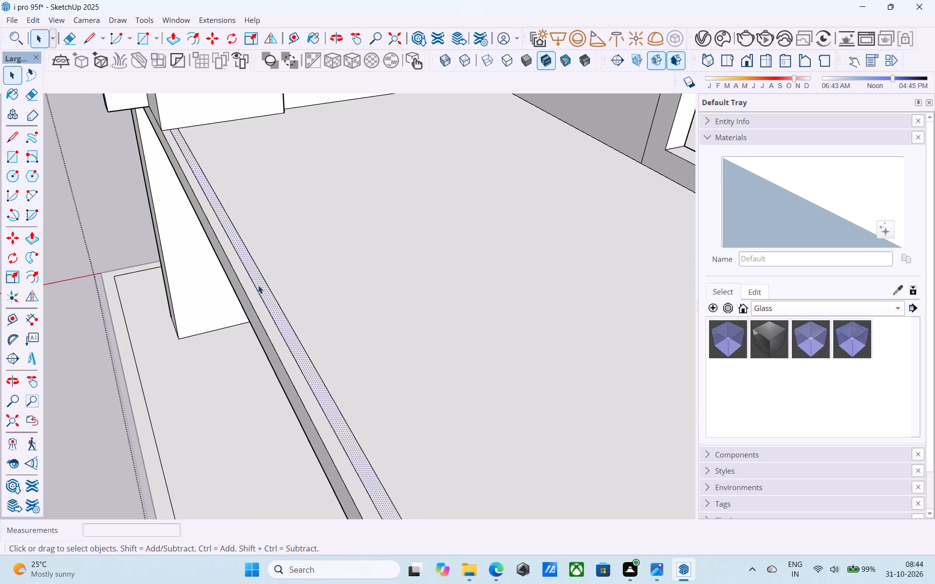
key(p)
click(260, 276)
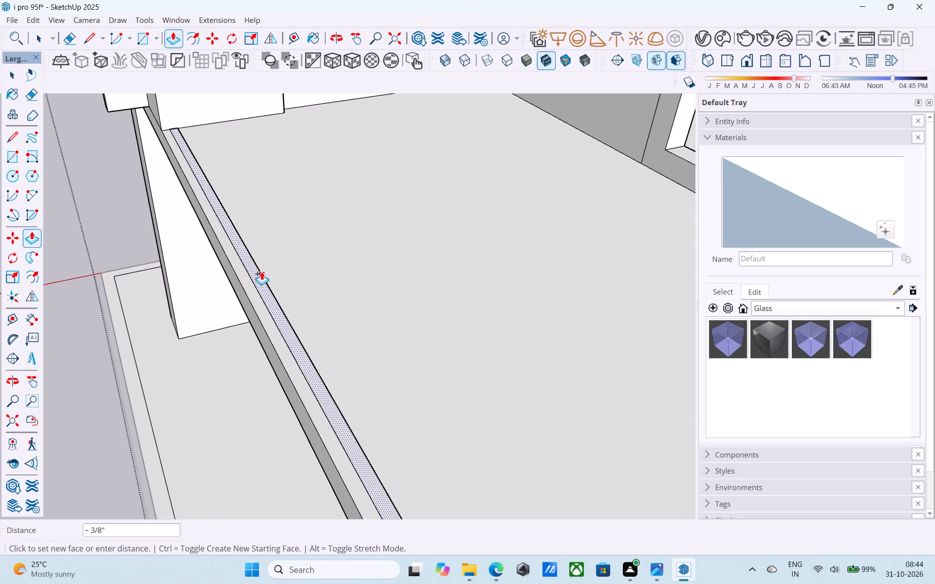
scroll(255, 228, down, 7)
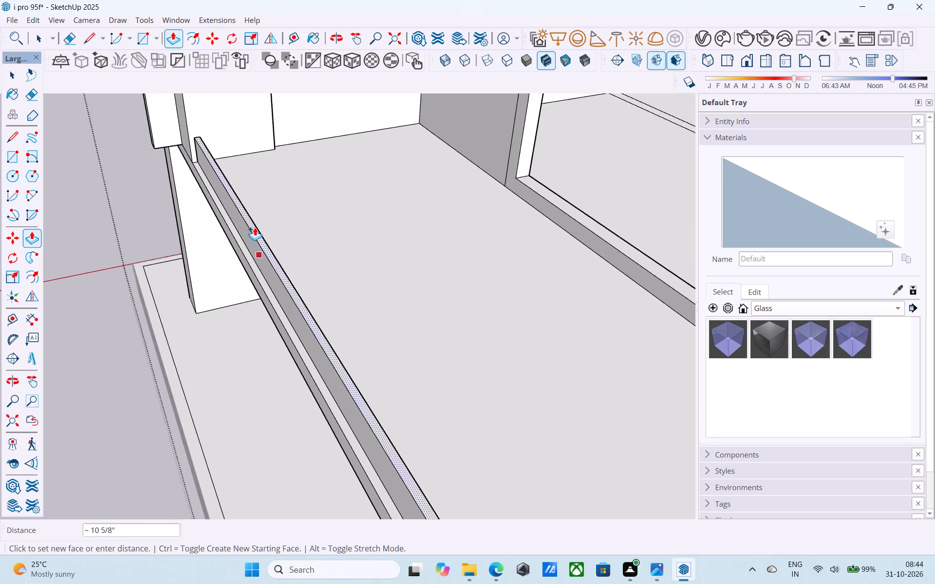
scroll(255, 227, down, 6)
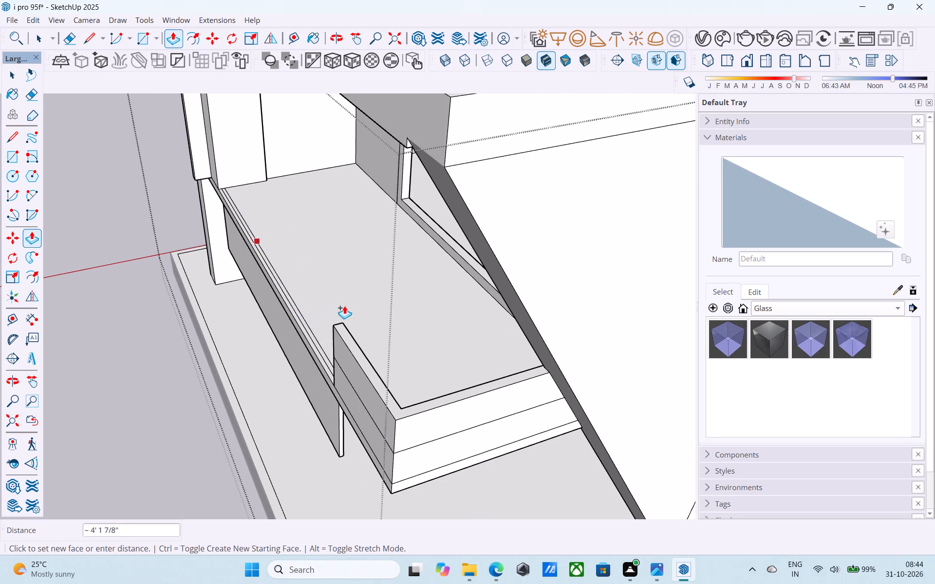
click(345, 339)
middle_drag(460, 306, 838, 214)
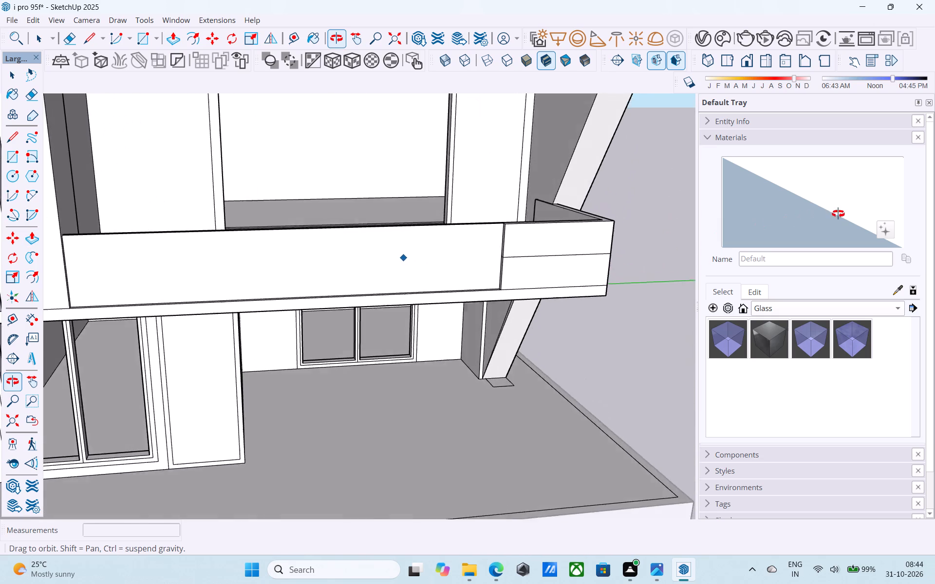
middle_drag(838, 214, 566, 208)
scroll(566, 208, down, 6)
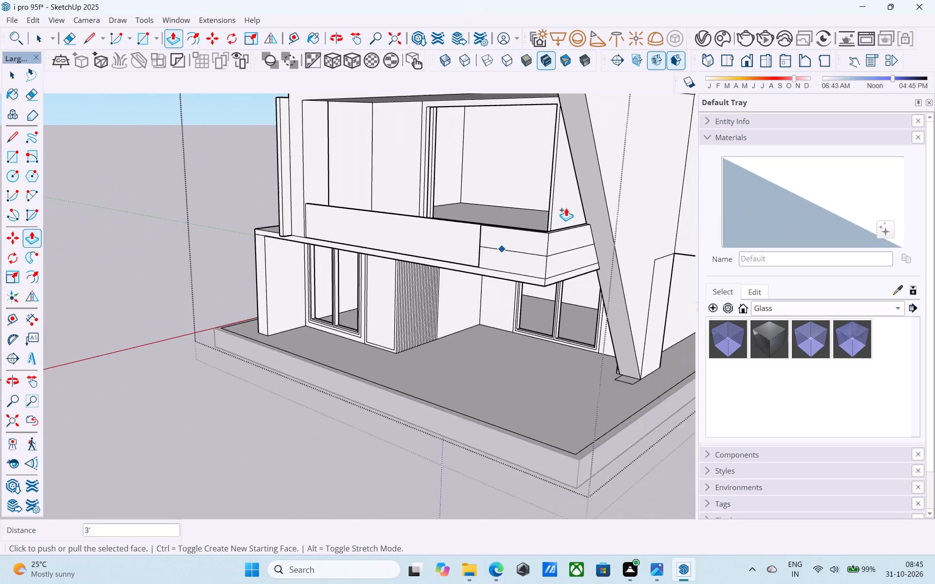
Offset the outline of the balcony railing panel's front face 2" inward.
scroll(566, 208, down, 1)
middle_drag(561, 201, 554, 194)
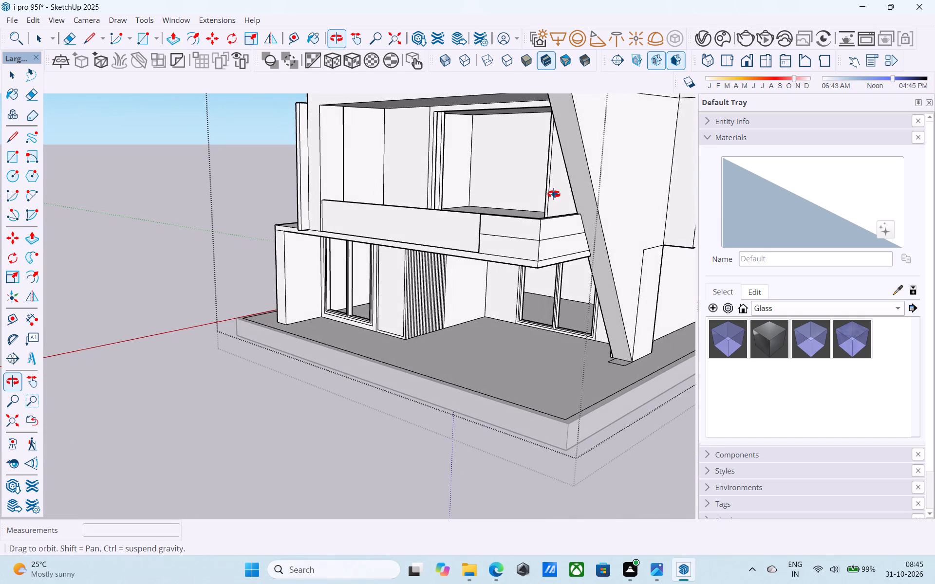
middle_drag(554, 194, 559, 172)
scroll(514, 196, up, 7)
middle_drag(442, 197, 435, 229)
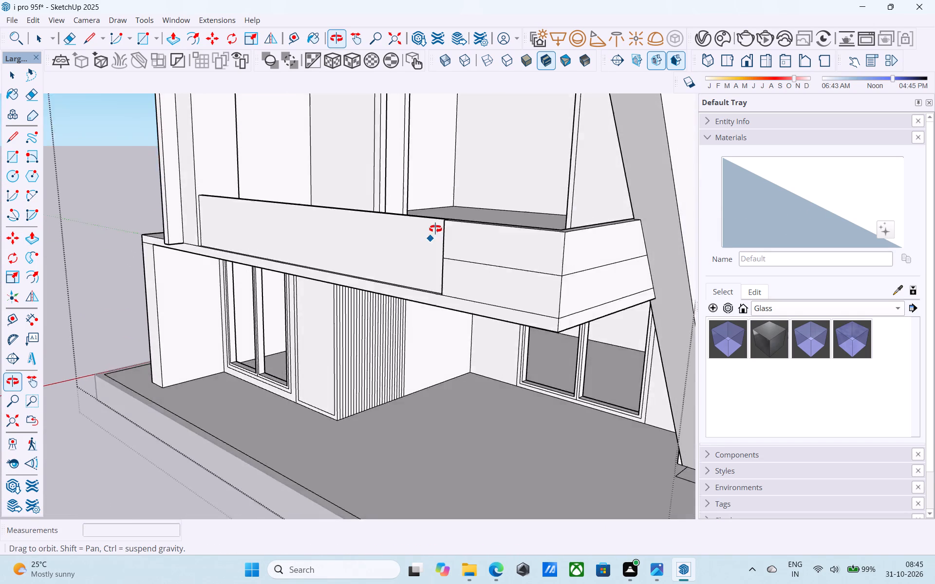
middle_drag(435, 229, 654, 249)
scroll(299, 211, down, 5)
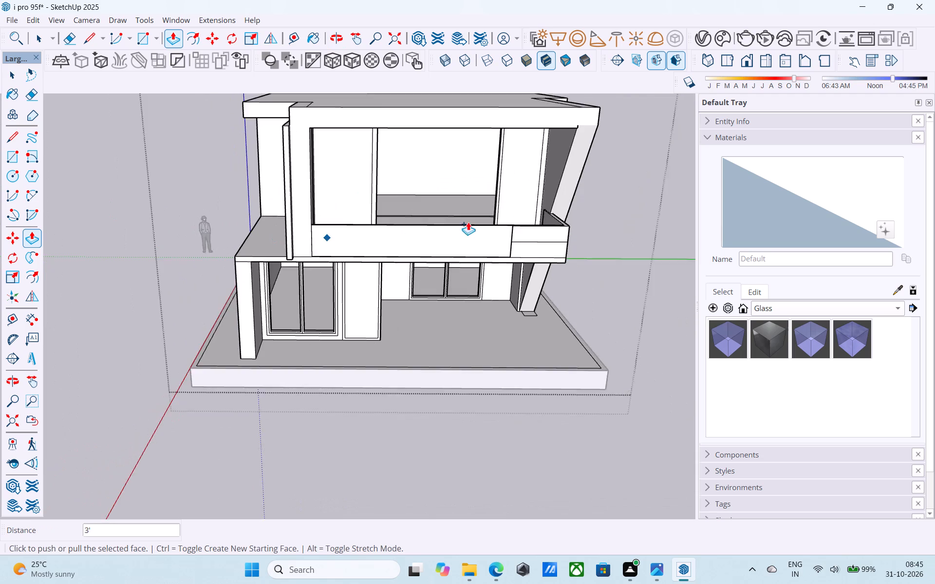
scroll(505, 202, up, 5)
scroll(451, 228, up, 4)
key(space)
click(427, 284)
scroll(426, 285, up, 5)
key(f)
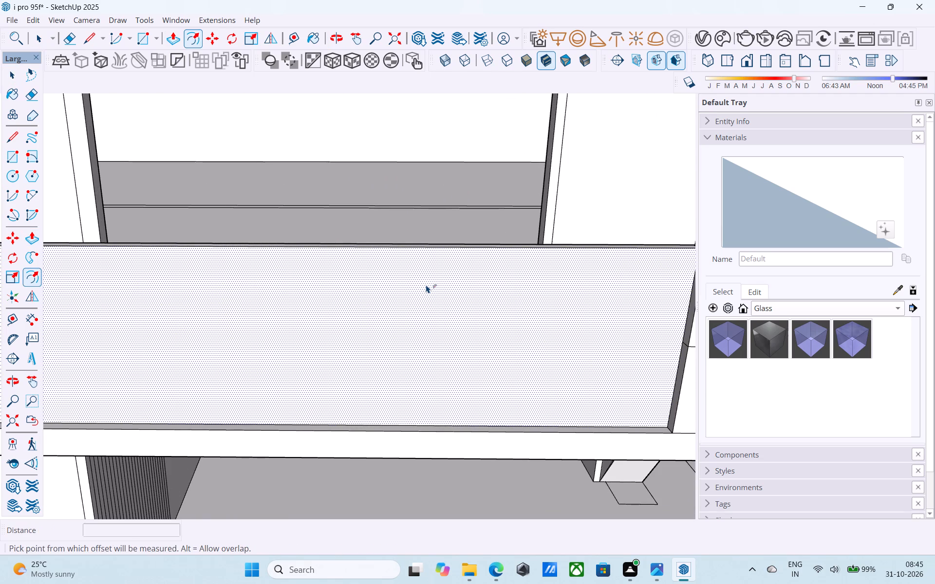
click(426, 285)
key(1)
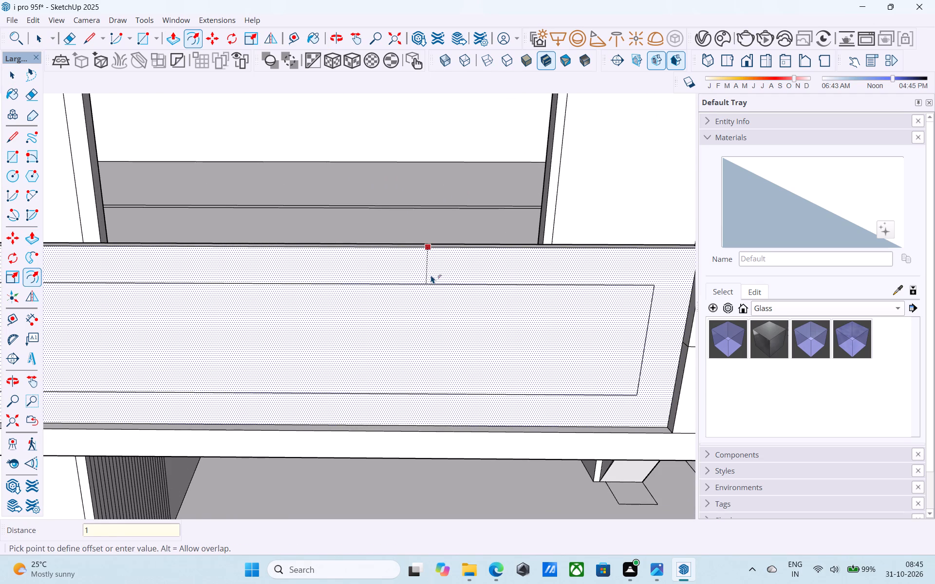
key(BackSpace)
key(2)
key(shift+quotedbl)
key(Return)
key(space)
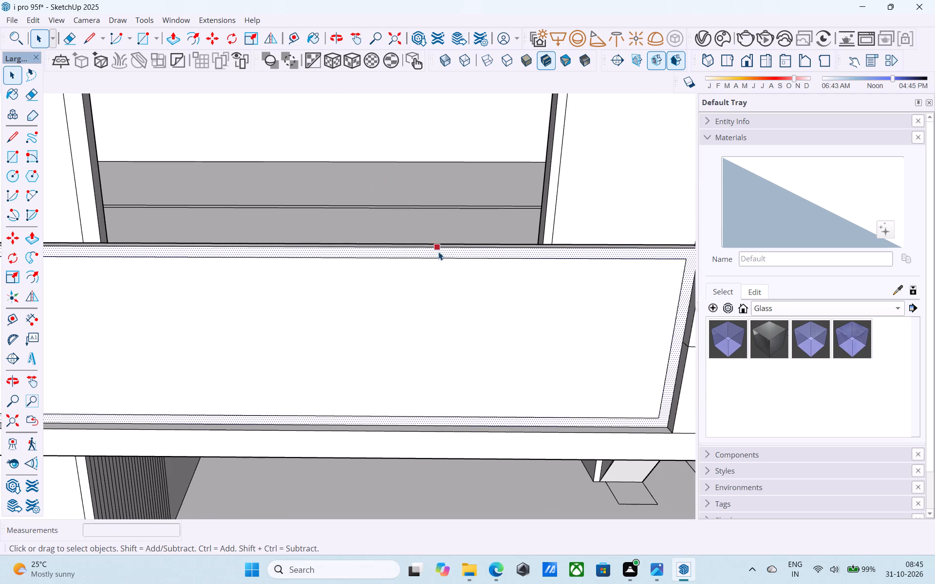
Push/Pull the railing panel's inner face 2 1/4" through the panel, leaving an open rectangular frame.
scroll(438, 252, down, 12)
click(438, 262)
scroll(438, 262, up, 6)
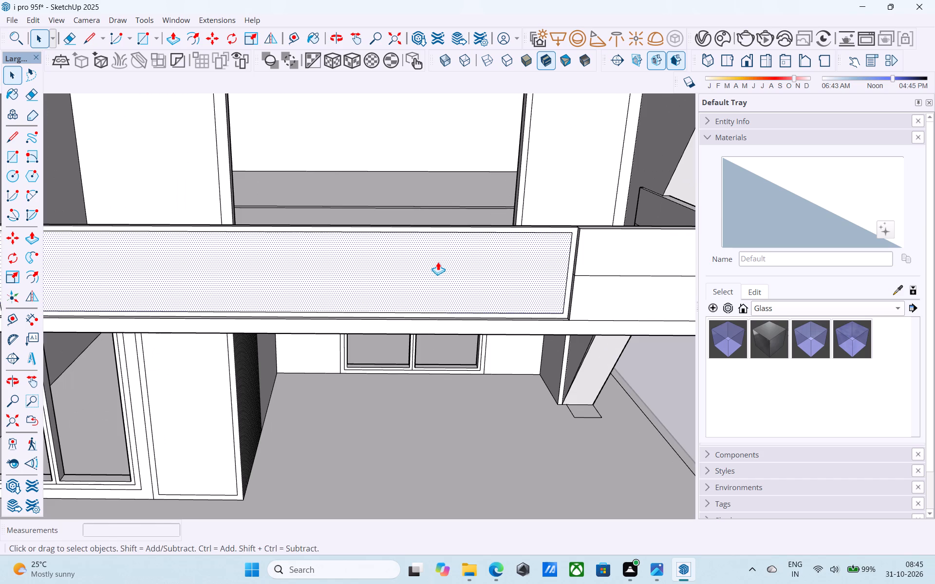
key(p)
click(438, 262)
scroll(438, 261, up, 4)
click(440, 253)
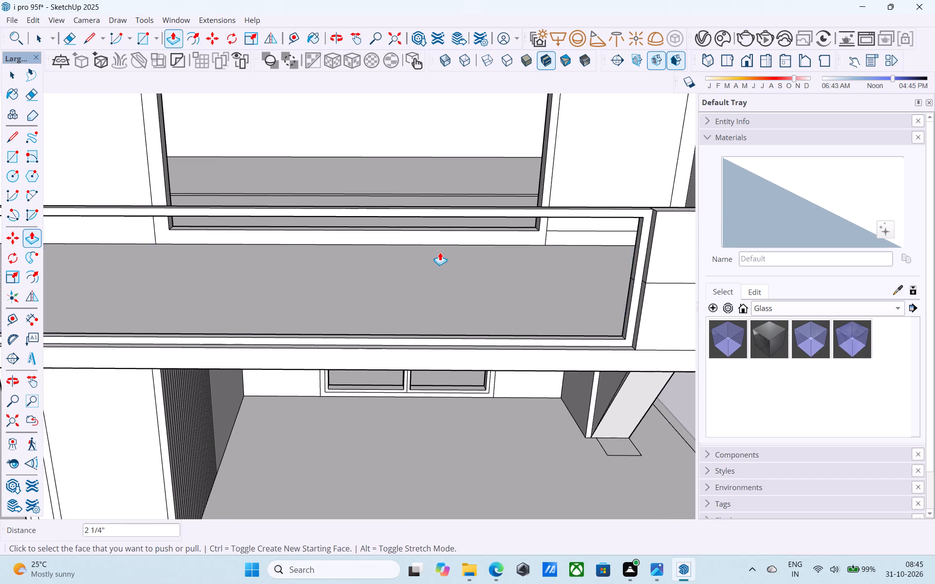
Draw a rectangle about 2' 8" by 18' 2 7/8" filling the railing frame's opening along its outer front edges.
scroll(440, 251, down, 13)
middle_drag(381, 267, 269, 249)
scroll(154, 199, up, 5)
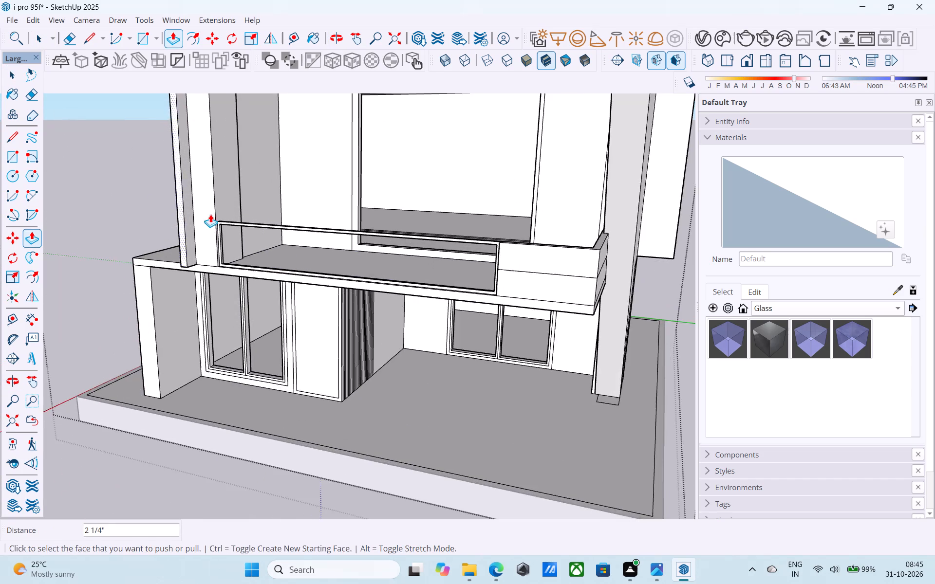
middle_drag(210, 214, 190, 211)
scroll(190, 211, up, 8)
key(r)
scroll(192, 227, up, 4)
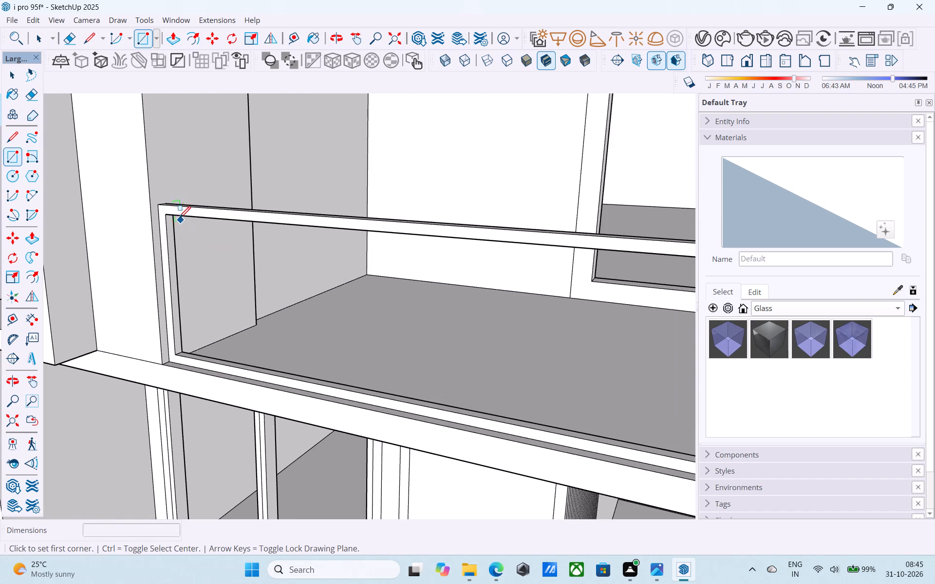
click(171, 214)
scroll(108, 124, down, 9)
scroll(107, 123, up, 1)
scroll(107, 123, down, 3)
middle_drag(497, 244, 618, 299)
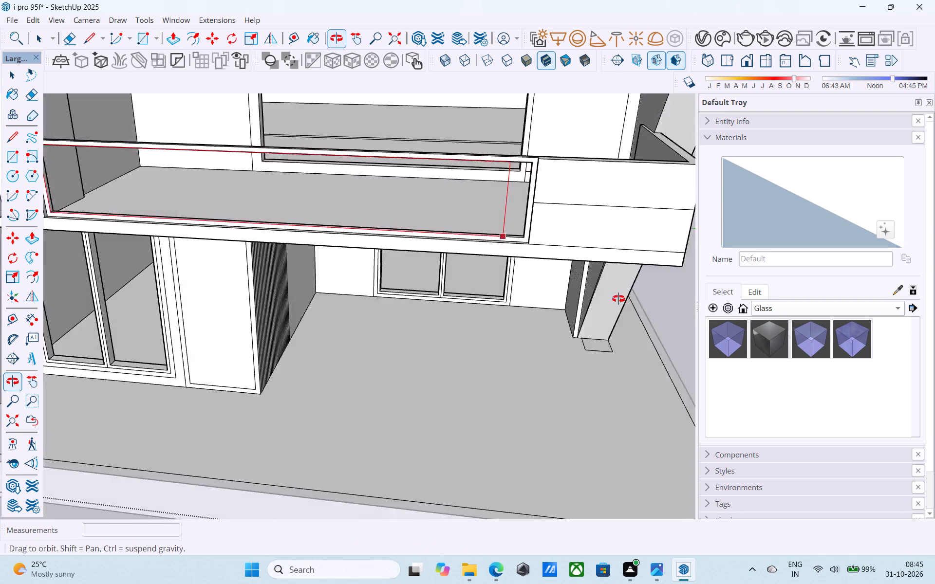
middle_drag(618, 299, 724, 320)
scroll(524, 202, up, 10)
click(501, 204)
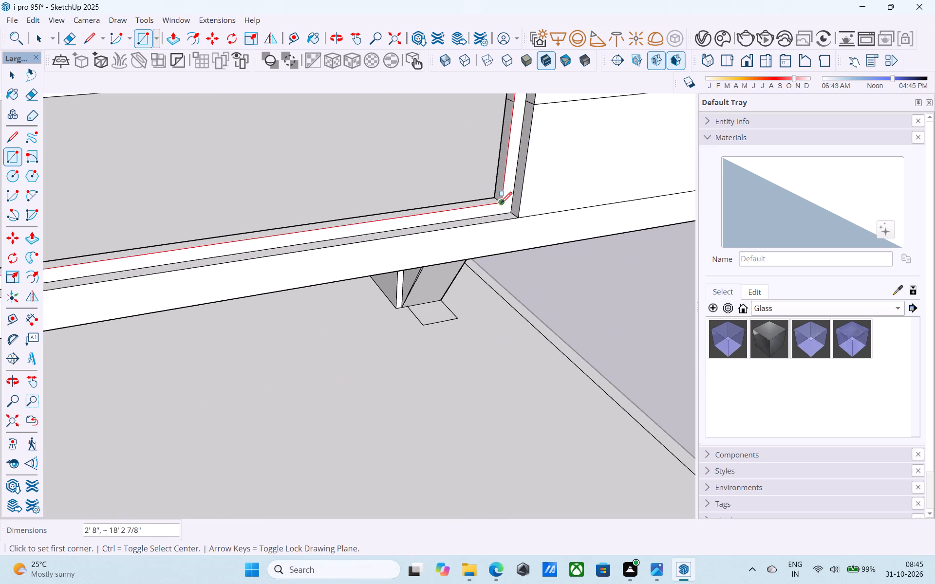
Draw a matching rectangle about 18' 2 7/8" by 2' 8" across the opening along the frame's balcony-side edges.
scroll(501, 204, down, 16)
middle_drag(425, 253, 25, 281)
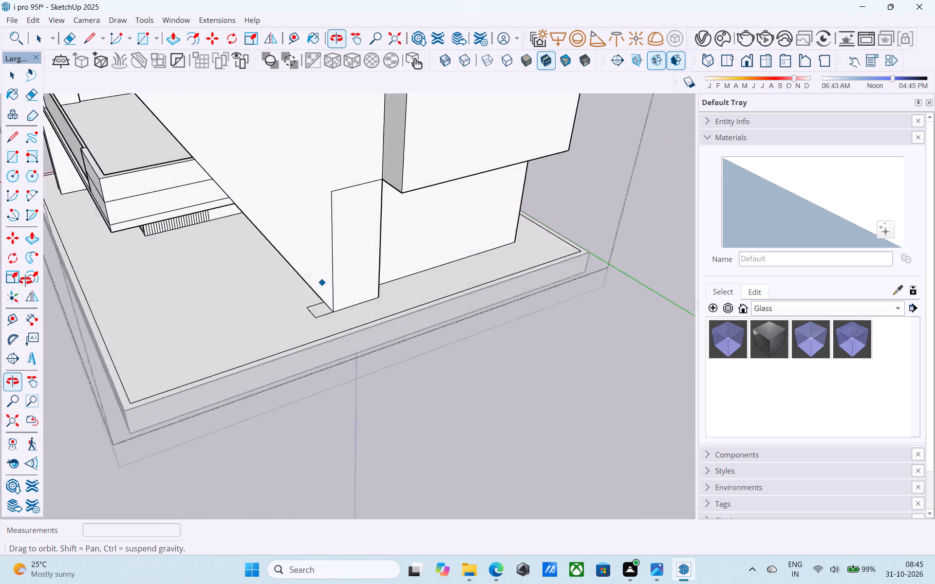
middle_drag(25, 281, 25, 280)
middle_drag(144, 132, 366, 315)
scroll(257, 271, up, 10)
middle_drag(125, 198, 109, 187)
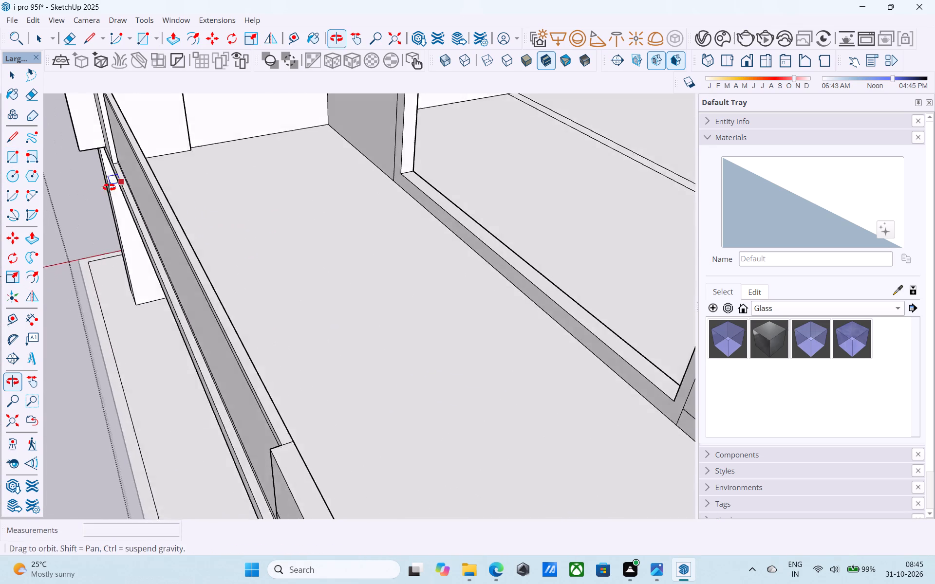
middle_drag(109, 187, 103, 178)
scroll(103, 175, up, 5)
shift+middle_drag(107, 174, 39, 187)
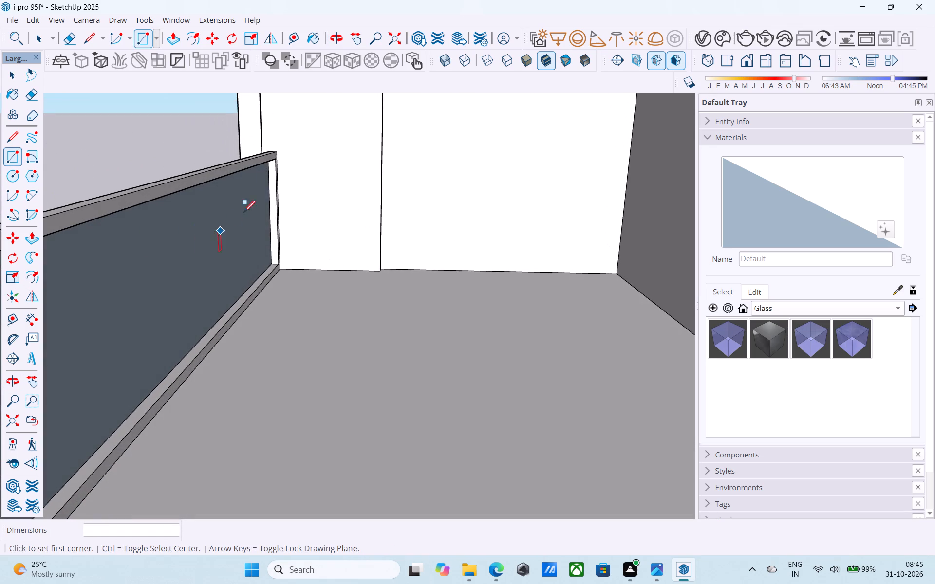
click(276, 164)
scroll(276, 164, down, 4)
middle_drag(276, 164, 334, 164)
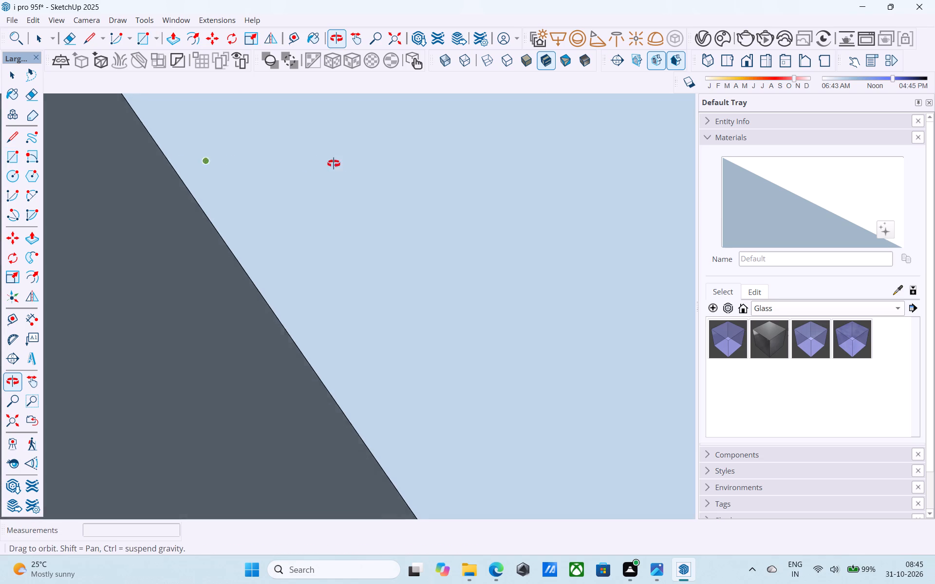
middle_drag(334, 164, 356, 166)
shift+middle_drag(297, 240, 720, 202)
shift+scroll(365, 249, down, 4)
shift+middle_drag(259, 277, 305, 230)
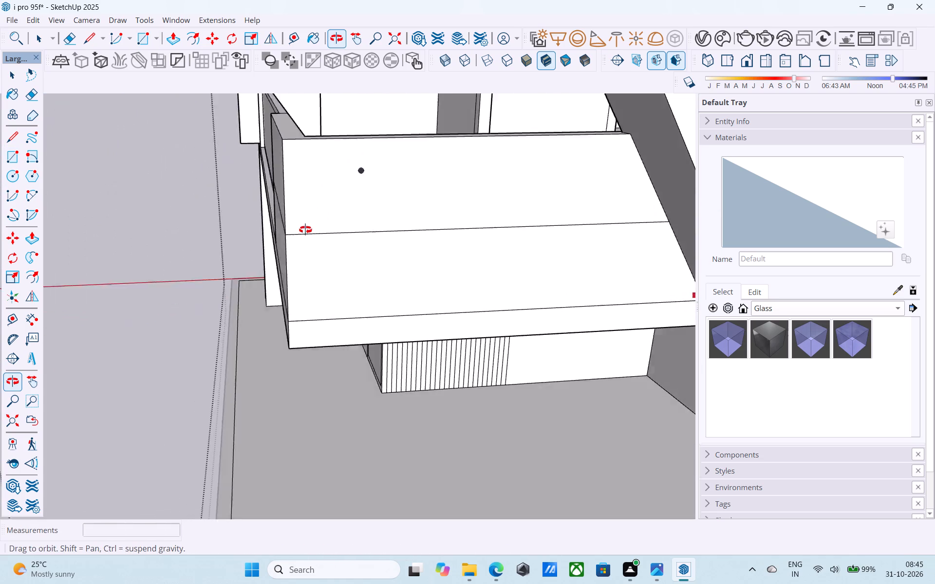
shift+middle_drag(305, 230, 224, 302)
scroll(387, 157, up, 8)
shift+middle_drag(398, 153, 349, 412)
scroll(358, 273, up, 12)
click(337, 276)
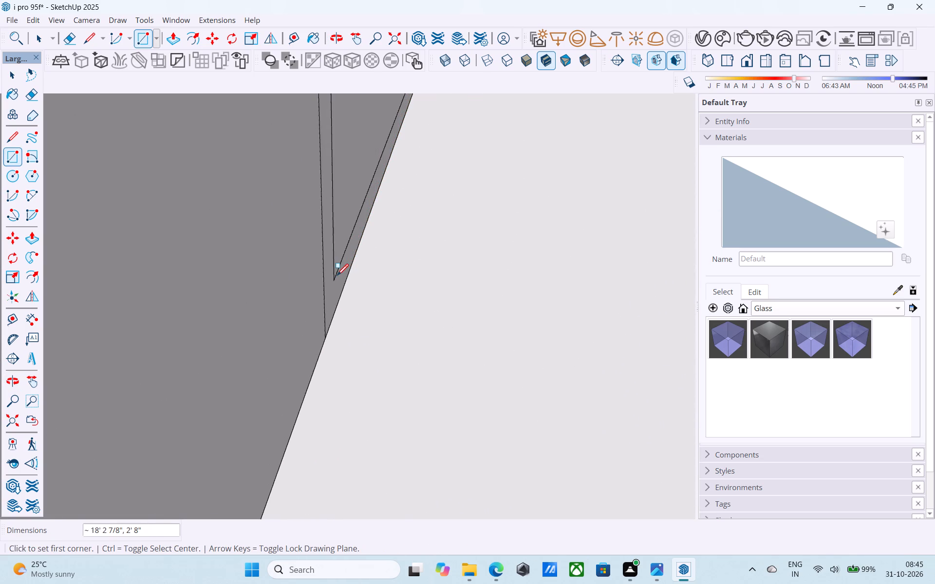
Paint the balcony-side and outer faces of the railing infill with the Glass_Basic_01 material.
scroll(337, 276, down, 16)
click(719, 347)
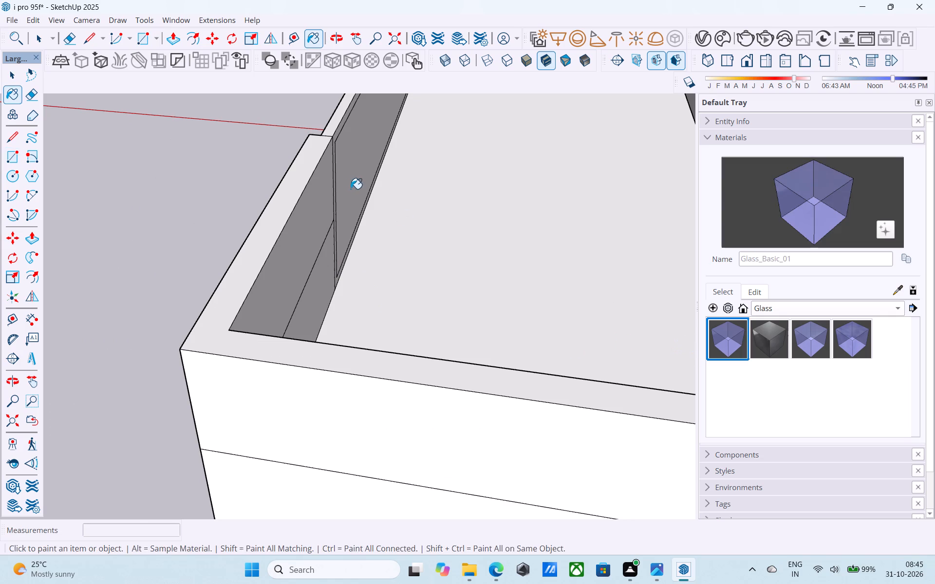
click(348, 185)
middle_drag(348, 185, 587, 170)
scroll(580, 170, up, 1)
click(243, 177)
scroll(240, 177, down, 1)
scroll(240, 177, up, 1)
scroll(240, 177, down, 4)
shift+middle_drag(243, 189, 329, 277)
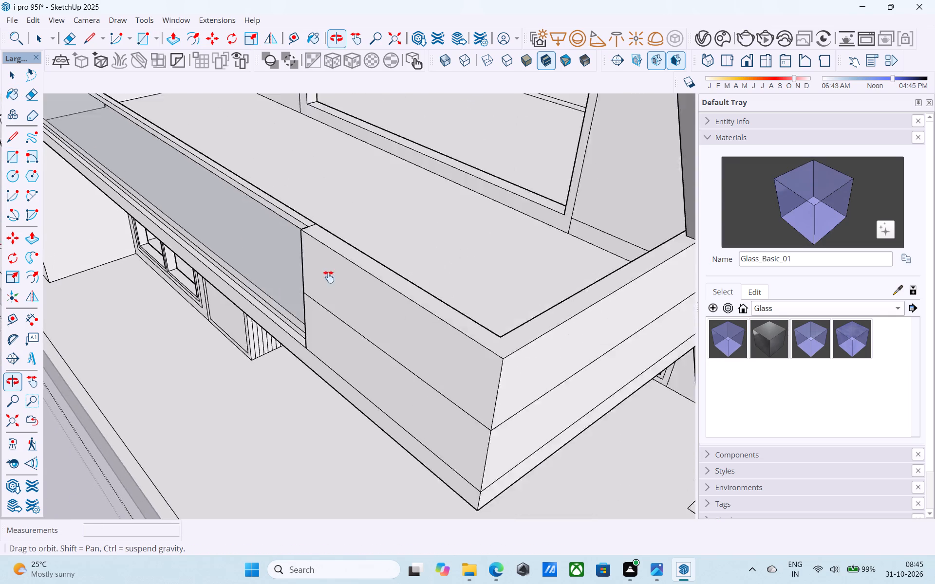
shift+middle_drag(329, 277, 573, 148)
scroll(543, 193, down, 7)
key(space)
Save the house model.
middle_drag(480, 233, 455, 252)
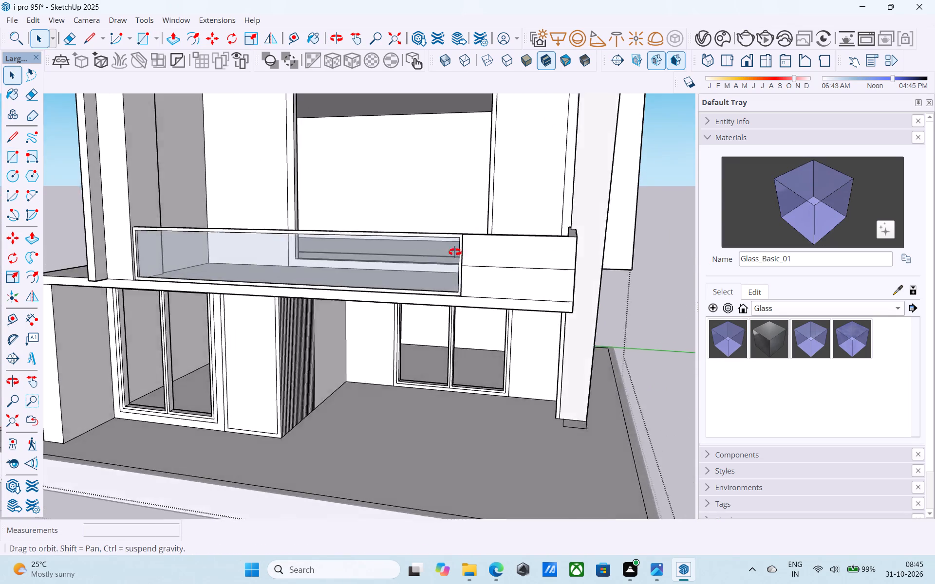
middle_drag(455, 252, 446, 257)
scroll(446, 257, down, 1)
key(ctrl+s)
Offset the tall upper-floor side wall panel behind the glass railing inward by 3".
scroll(431, 251, down, 11)
middle_drag(426, 254, 400, 218)
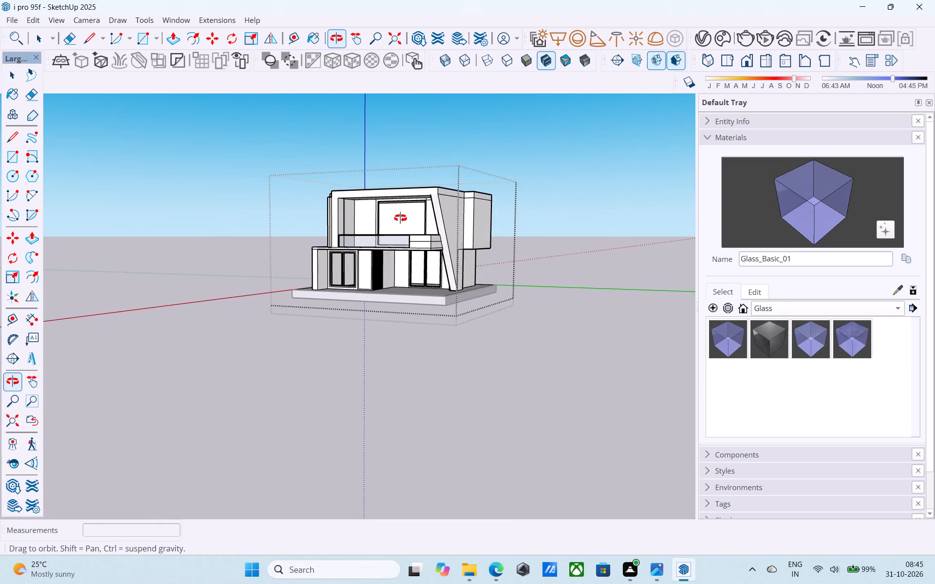
middle_drag(400, 218, 371, 222)
scroll(352, 224, up, 12)
middle_drag(336, 217, 316, 224)
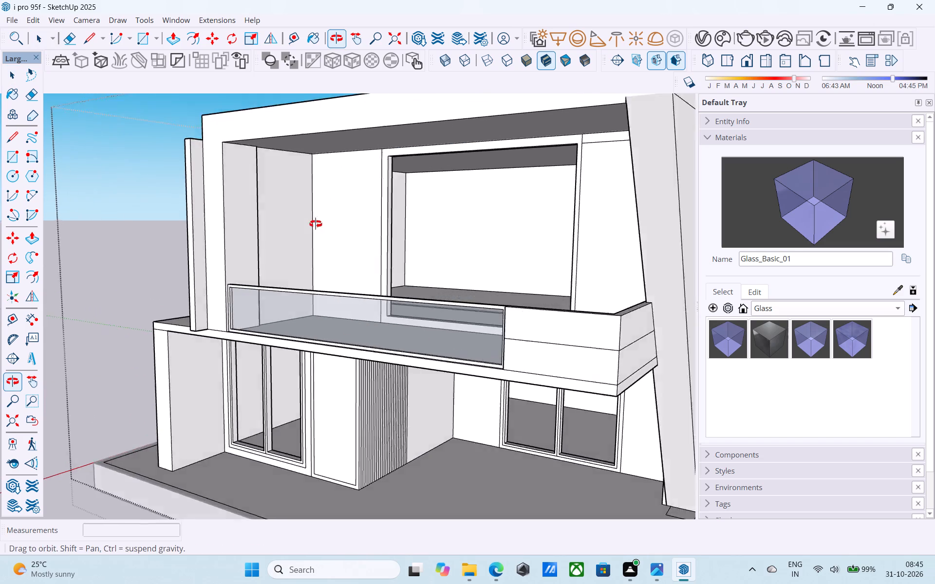
middle_drag(316, 224, 244, 234)
scroll(185, 250, up, 5)
scroll(187, 250, down, 4)
shift+middle_drag(187, 250, 293, 238)
scroll(225, 260, up, 4)
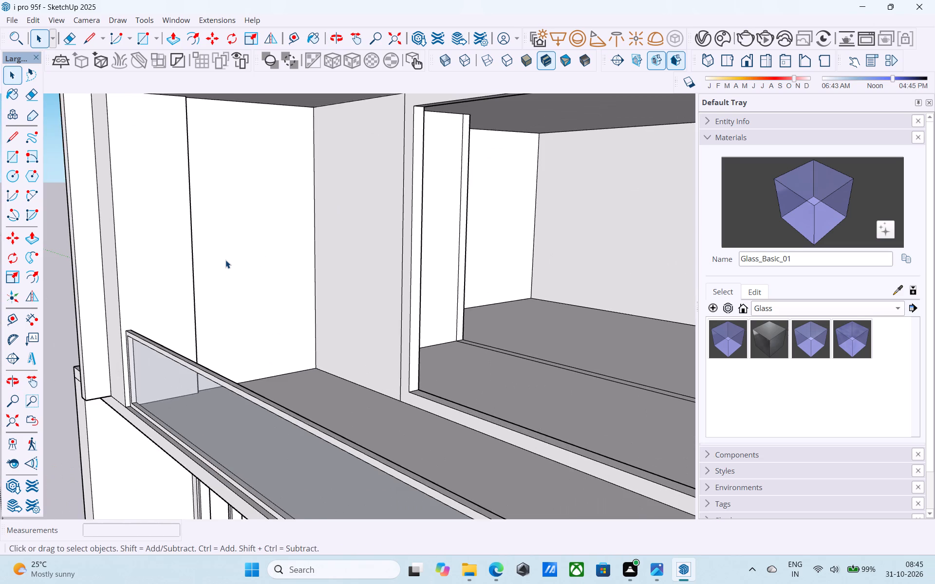
click(225, 260)
scroll(225, 260, up, 3)
key(f)
click(225, 260)
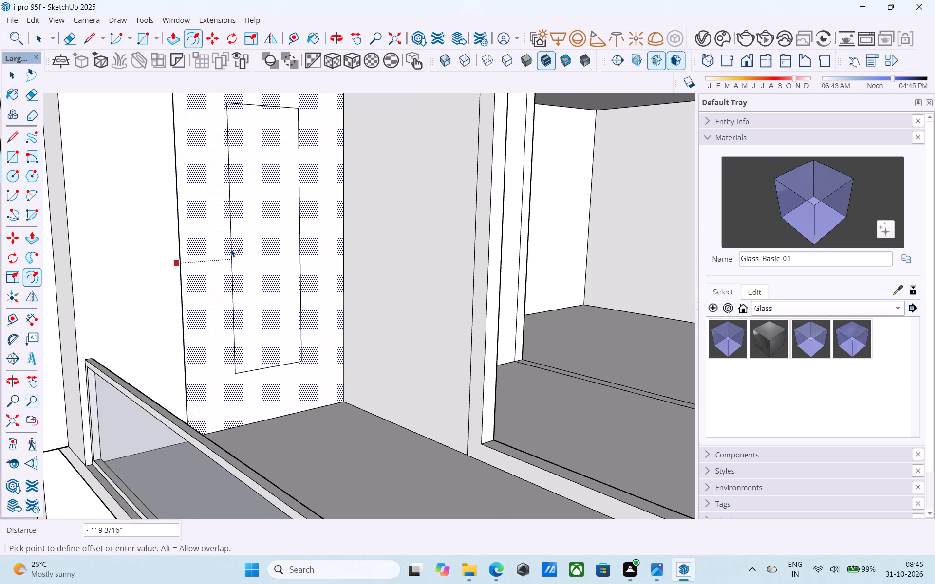
text(6")
key(Return)
text(3")
key(Return)
key(space)
scroll(250, 229, down, 11)
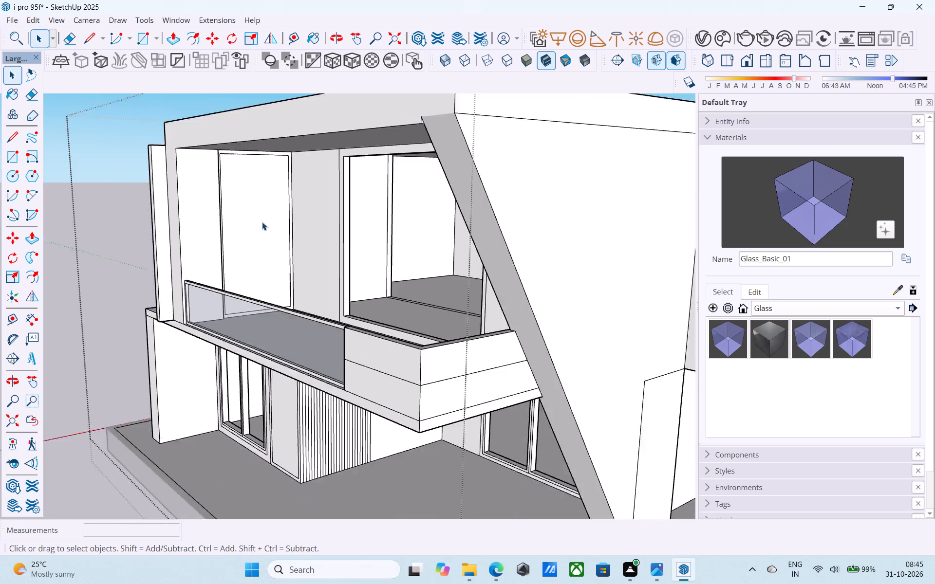
Draw a short vertical edge across the first-floor slab's side edge at the upper wall's corner, separating the slab strip from the wall.
scroll(262, 222, down, 3)
middle_drag(264, 221, 580, 280)
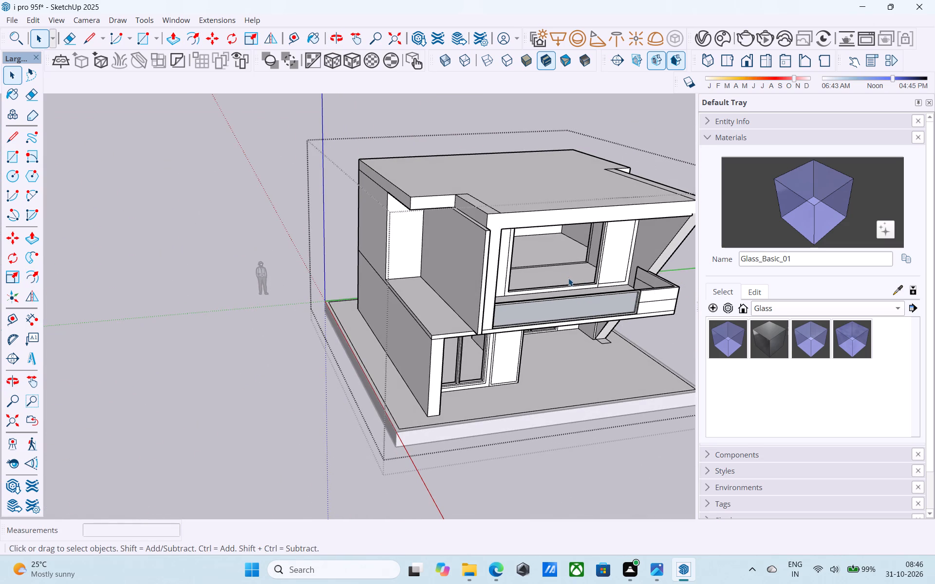
scroll(571, 273, down, 7)
scroll(568, 333, up, 2)
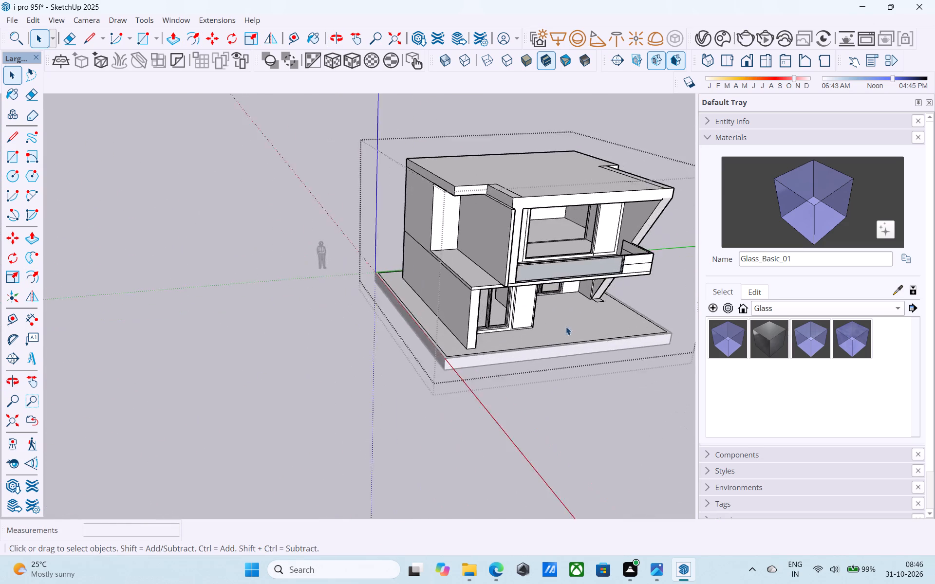
scroll(566, 327, up, 7)
scroll(434, 283, up, 6)
middle_drag(435, 281, 586, 299)
scroll(676, 284, down, 6)
key(l)
scroll(423, 231, up, 4)
click(419, 228)
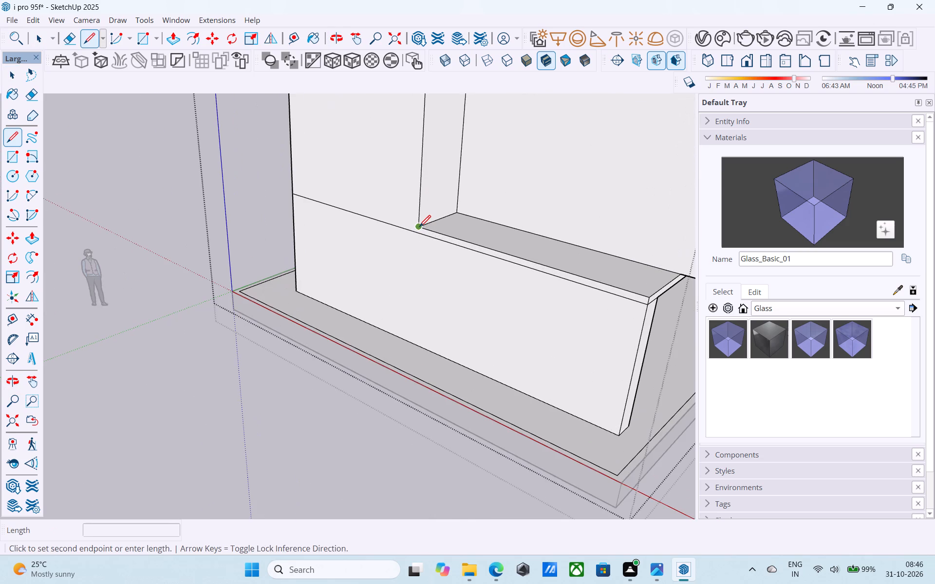
scroll(419, 228, up, 7)
click(413, 238)
key(space)
Push/Pull the slab's side edge strip above the ground-floor side wall outward 6' as an overhang.
scroll(371, 201, down, 4)
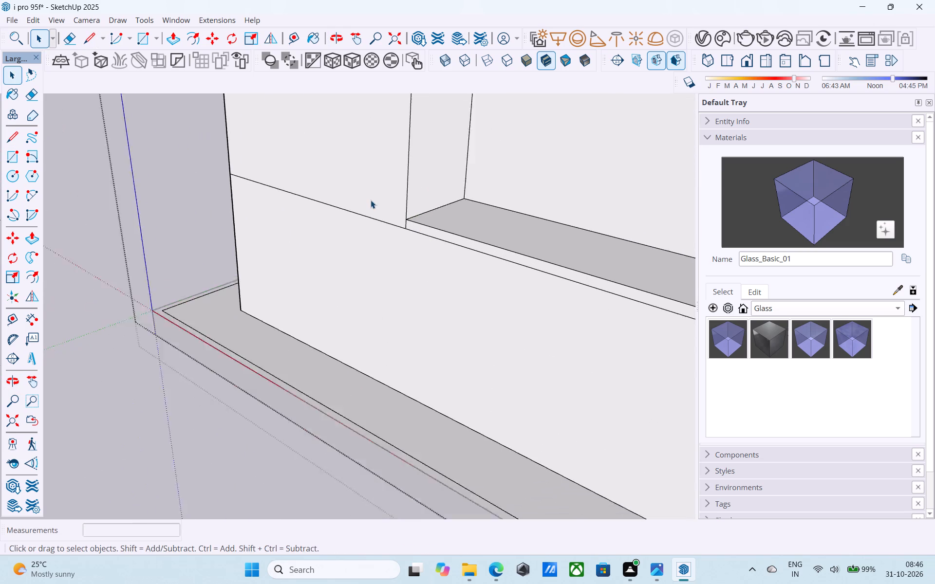
scroll(371, 200, down, 13)
scroll(416, 209, up, 12)
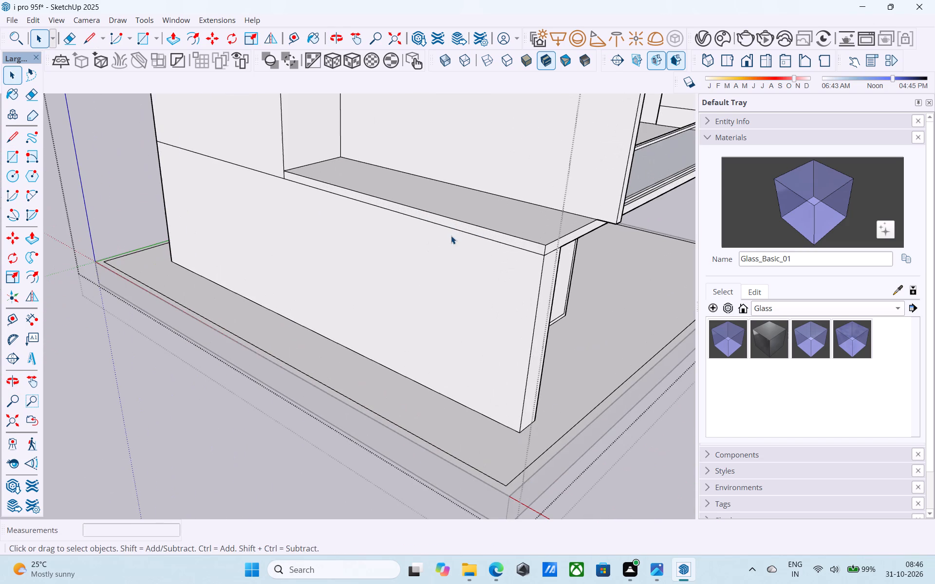
click(467, 226)
key(p)
click(467, 226)
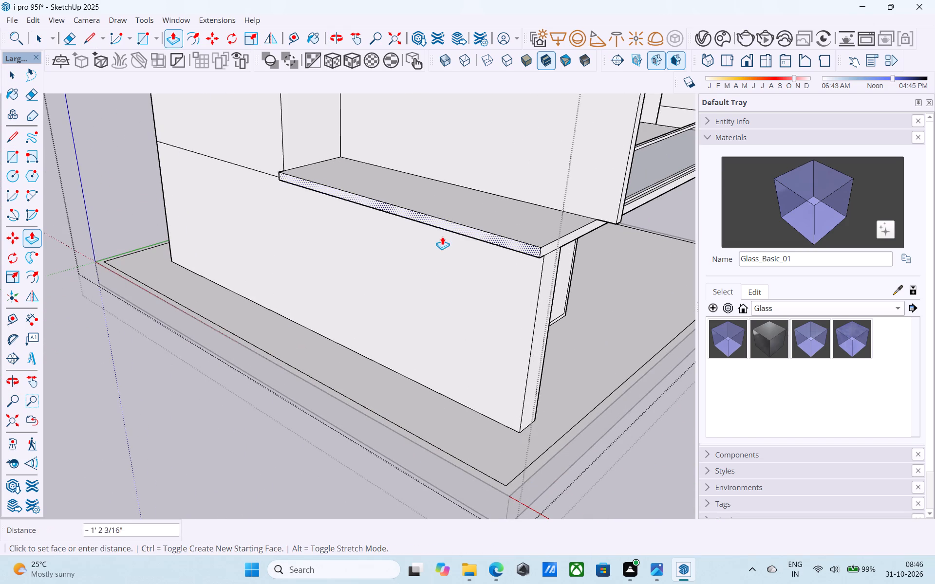
text(6')
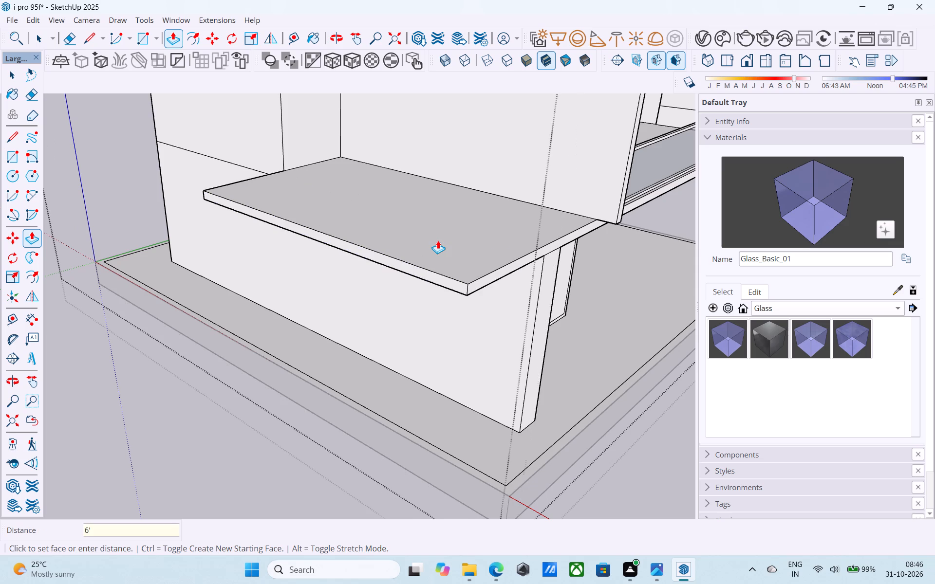
key(Return)
scroll(438, 240, up, 1)
scroll(443, 250, down, 11)
middle_drag(478, 302, 373, 318)
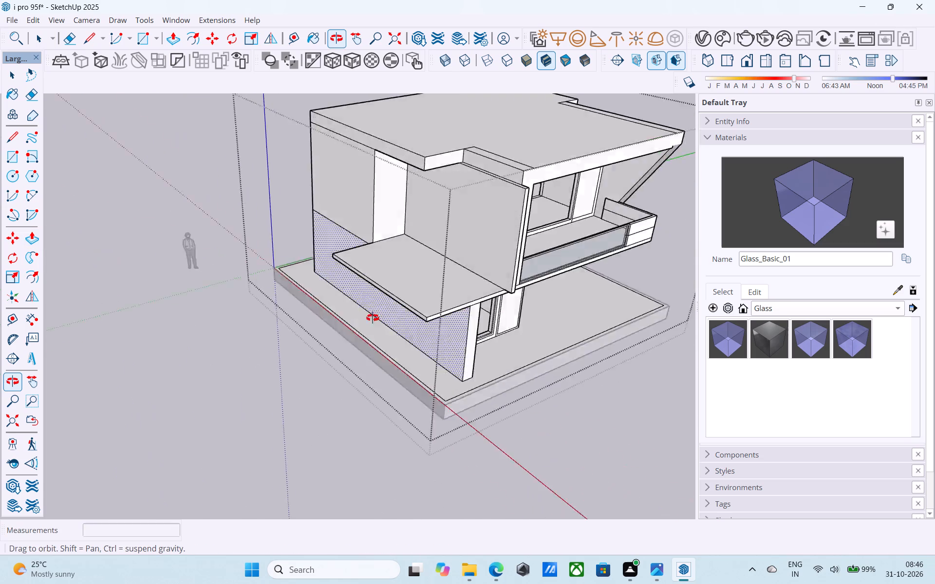
middle_drag(373, 318, 333, 366)
scroll(336, 325, up, 5)
key(space)
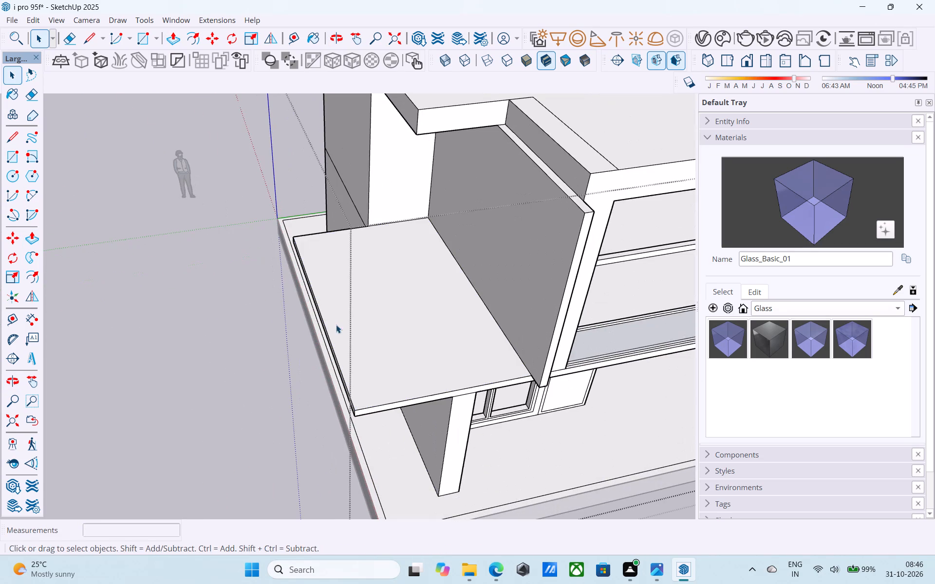
Copy the slab overhang's long outer top edge inward 4 1/2".
click(364, 317)
middle_drag(364, 317, 383, 314)
scroll(382, 383, up, 5)
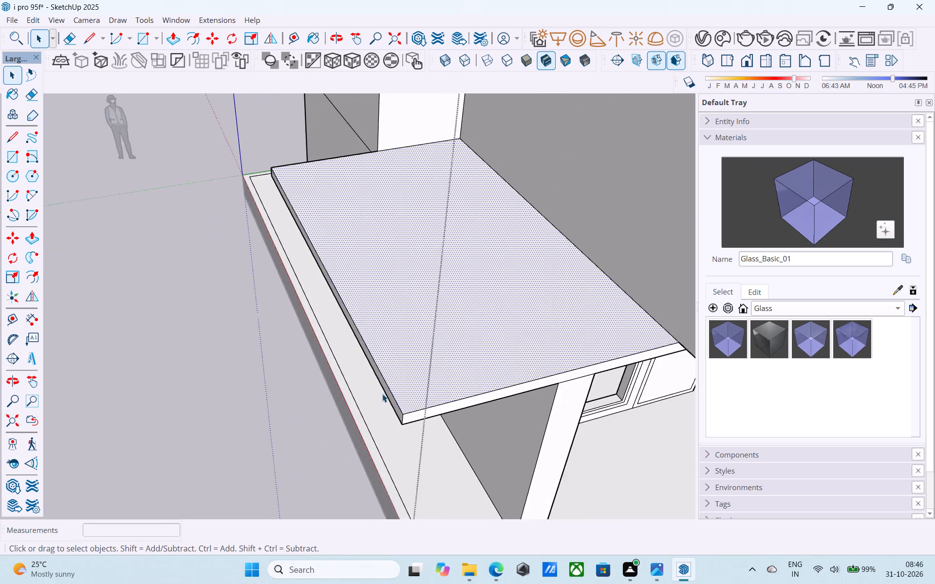
scroll(393, 405, up, 4)
click(402, 409)
key(m)
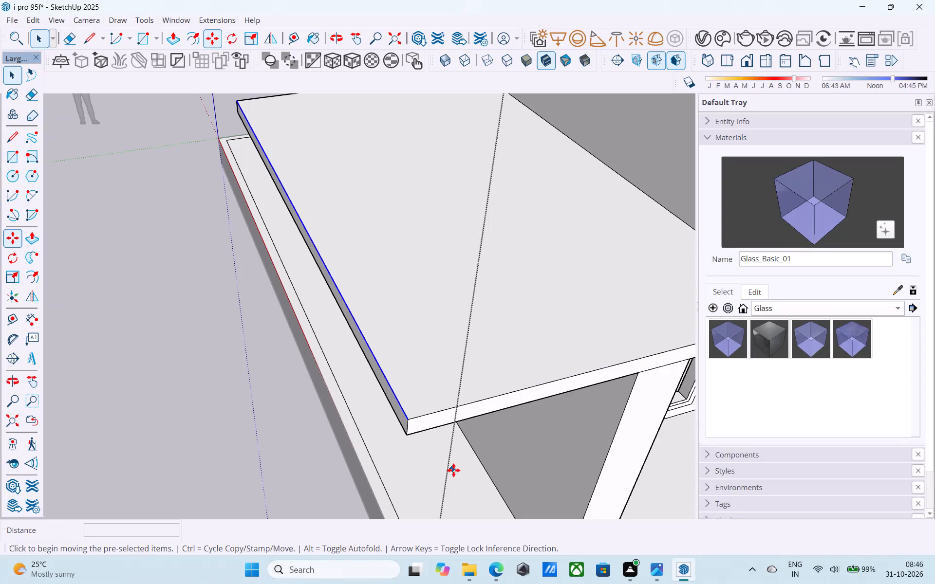
click(411, 420)
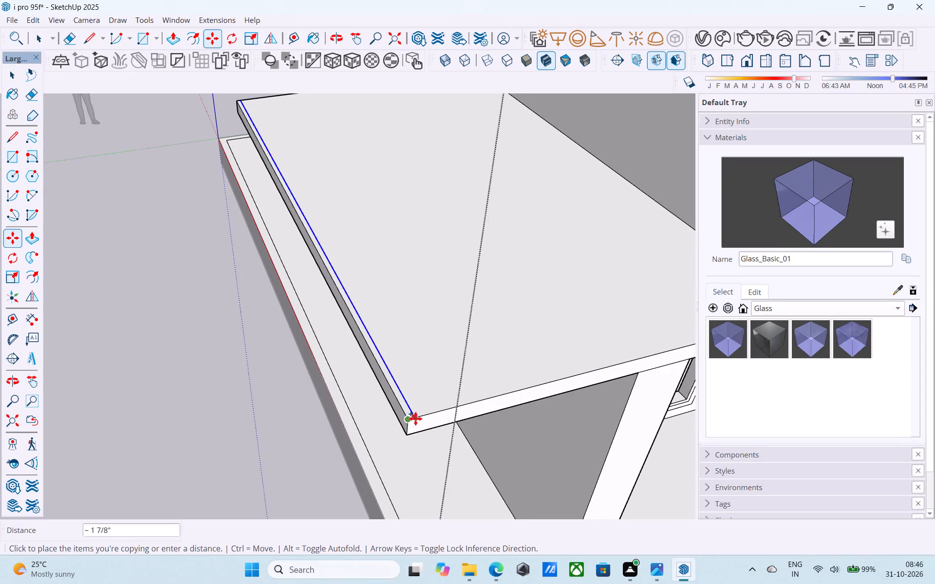
scroll(416, 418, up, 4)
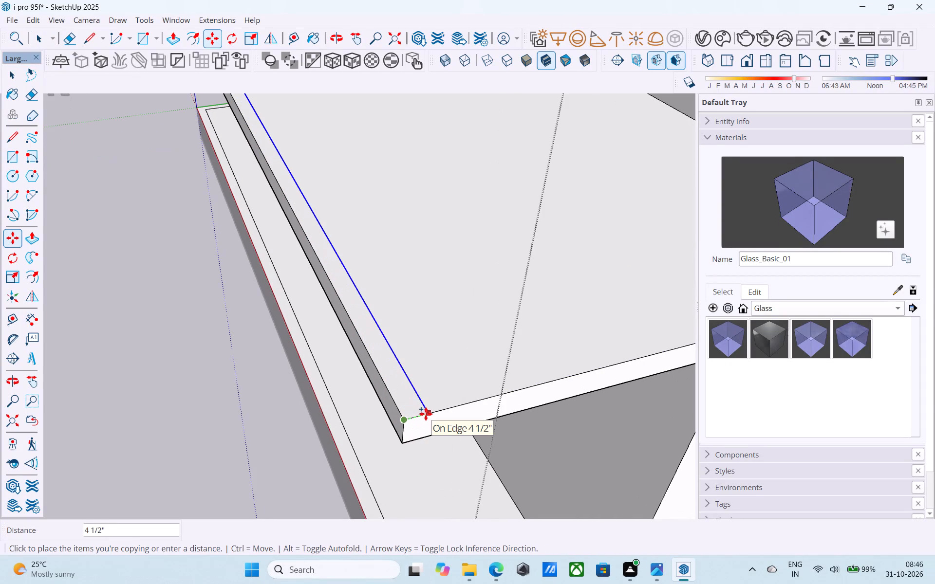
click(426, 414)
Copy the overhang's front top edge slightly inward to the inner line and erase the leftover segment at the corner.
key(space)
click(434, 410)
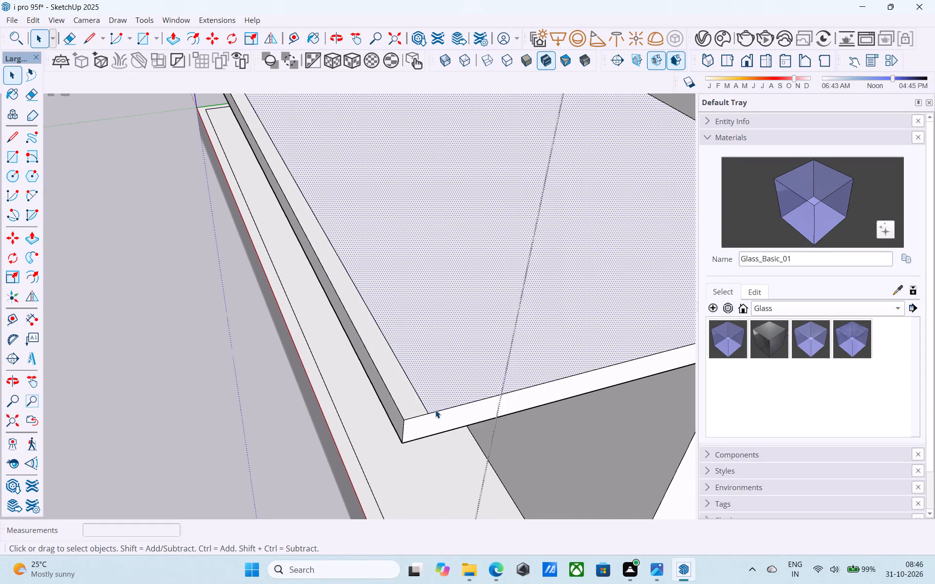
click(435, 410)
click(440, 410)
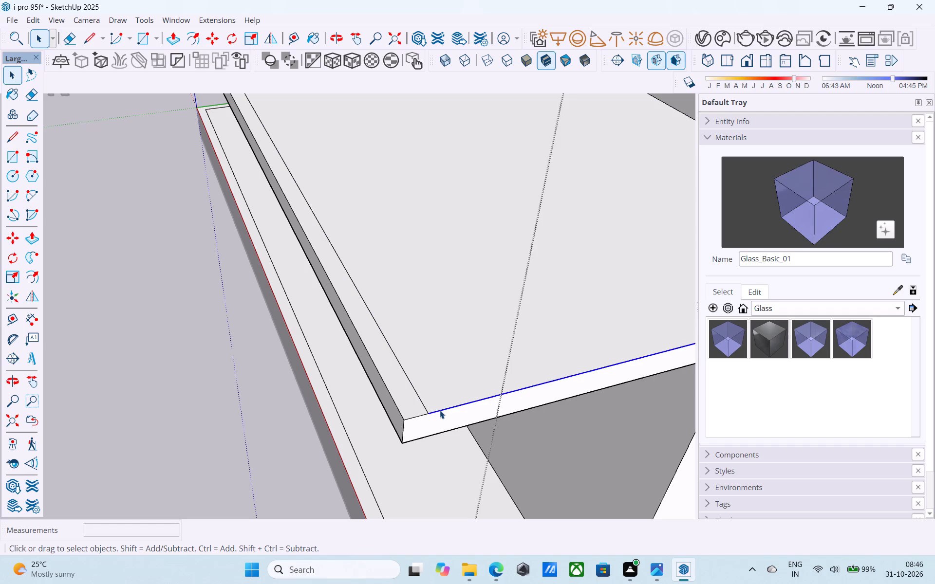
key(m)
click(433, 412)
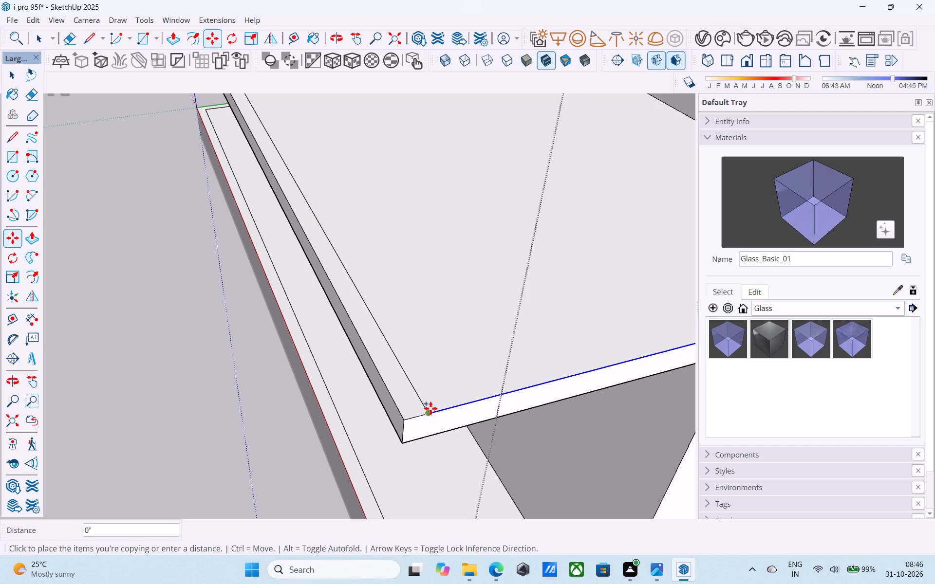
click(424, 397)
key(e)
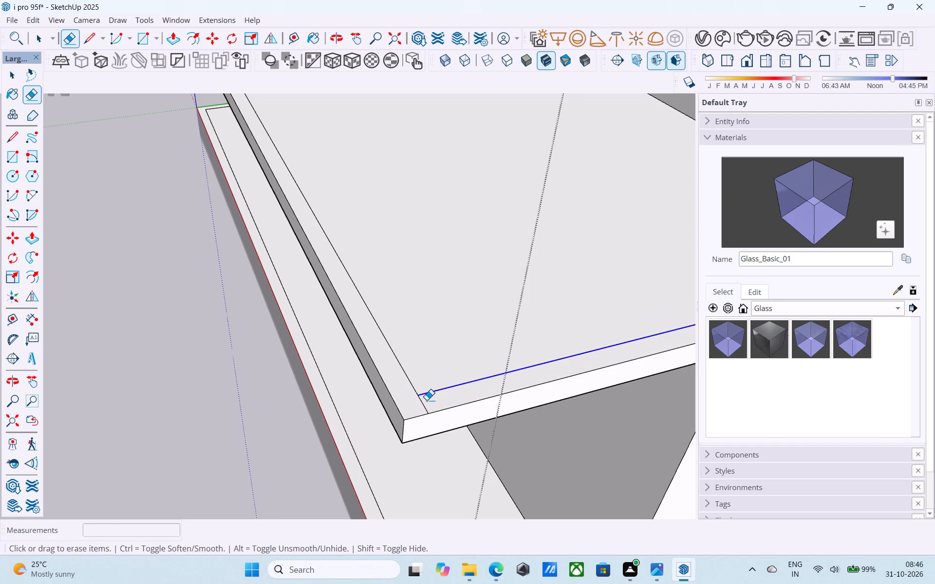
drag(427, 400, 417, 403)
Copy the overhang's rear top edge inward to the inner line and erase the leftover segment at that corner.
scroll(397, 434, down, 3)
key(space)
scroll(394, 448, down, 1)
middle_drag(394, 448, 531, 466)
scroll(304, 410, down, 6)
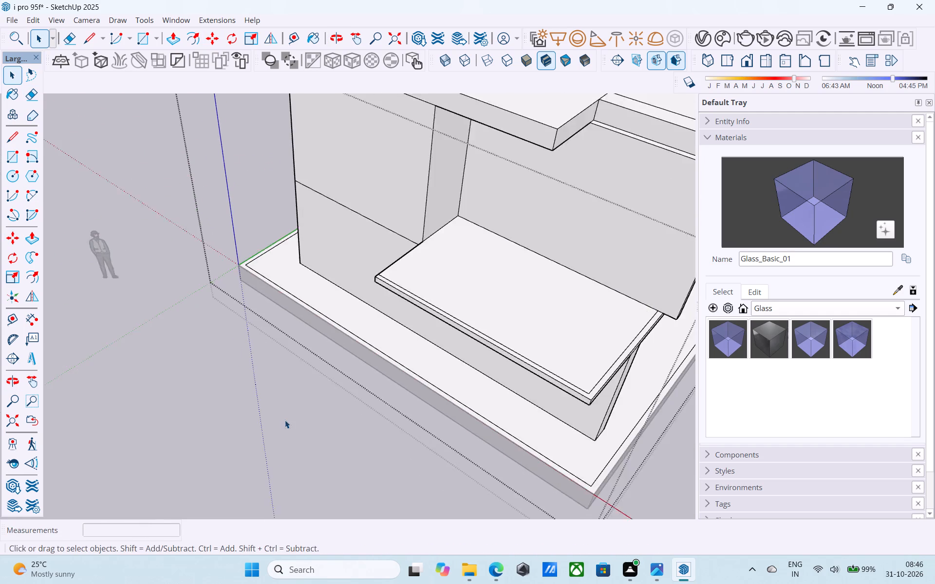
scroll(464, 414, down, 2)
shift+middle_drag(451, 411, 604, 451)
scroll(371, 365, up, 9)
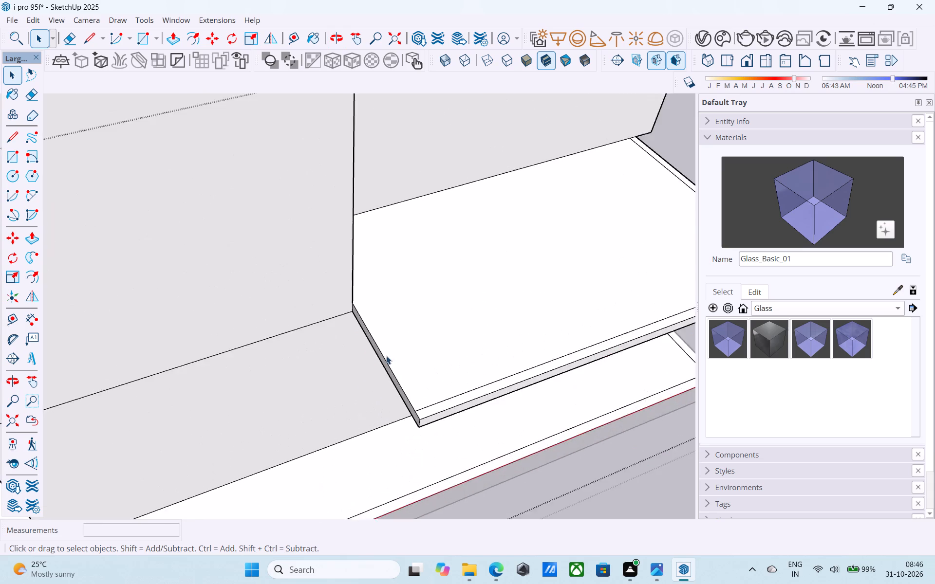
scroll(386, 356, up, 8)
click(440, 414)
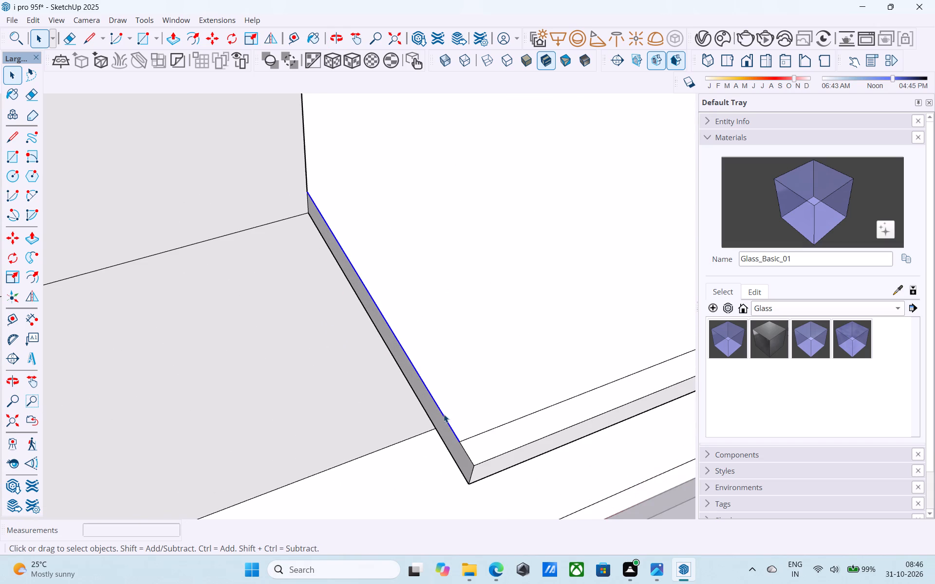
key(m)
click(460, 440)
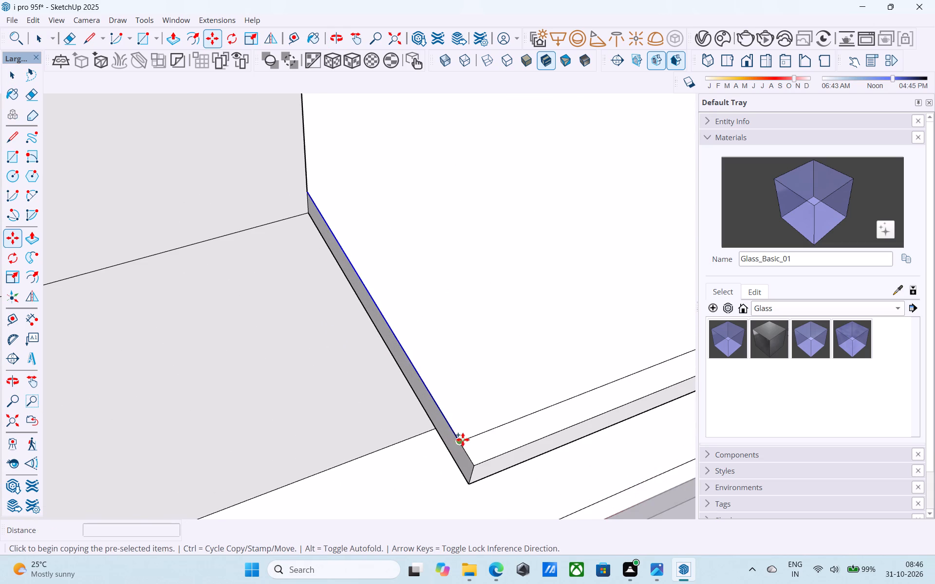
click(489, 428)
key(e)
drag(478, 438, 469, 439)
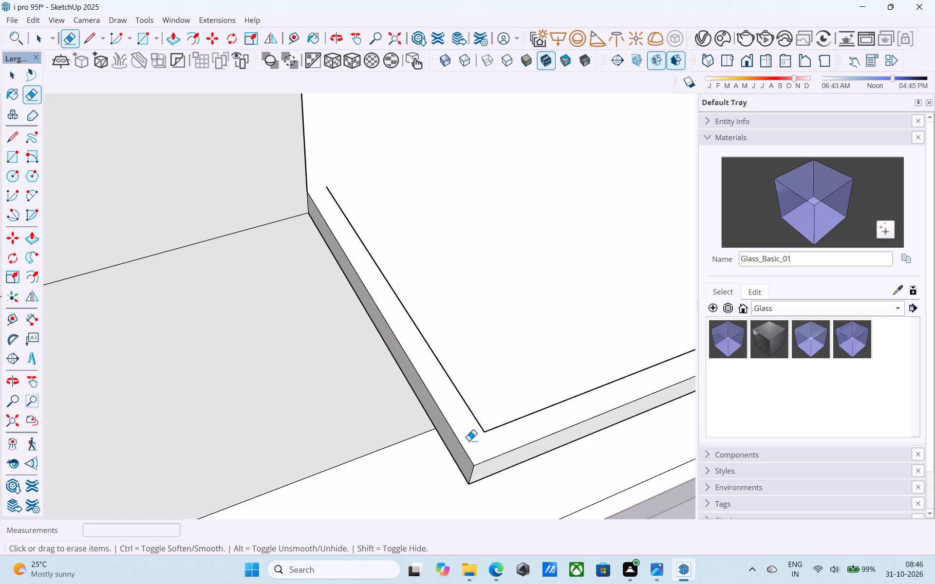
Draw a short line joining the inner rear line's open end to the slab's corner at the upper wall, closing the border strip.
key(space)
key(l)
click(327, 187)
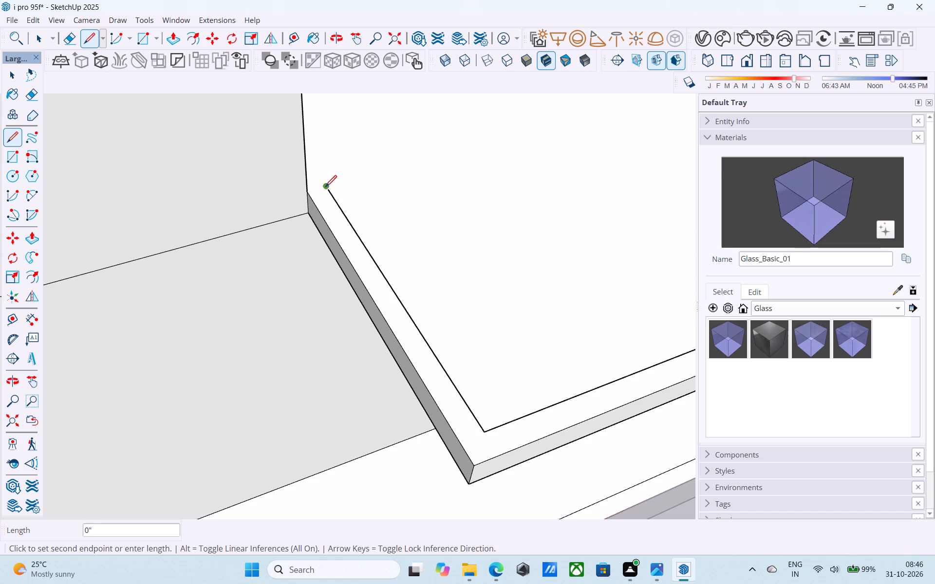
click(306, 192)
key(space)
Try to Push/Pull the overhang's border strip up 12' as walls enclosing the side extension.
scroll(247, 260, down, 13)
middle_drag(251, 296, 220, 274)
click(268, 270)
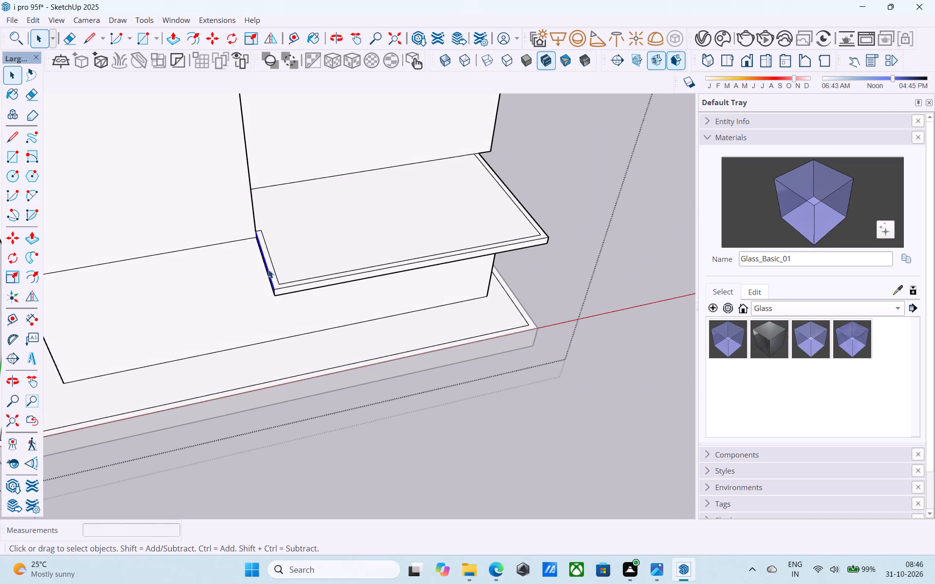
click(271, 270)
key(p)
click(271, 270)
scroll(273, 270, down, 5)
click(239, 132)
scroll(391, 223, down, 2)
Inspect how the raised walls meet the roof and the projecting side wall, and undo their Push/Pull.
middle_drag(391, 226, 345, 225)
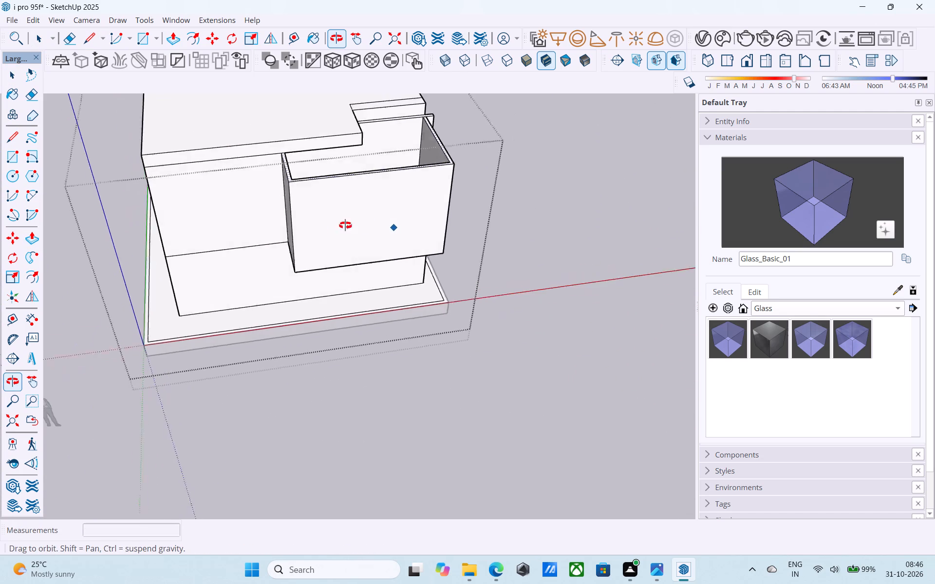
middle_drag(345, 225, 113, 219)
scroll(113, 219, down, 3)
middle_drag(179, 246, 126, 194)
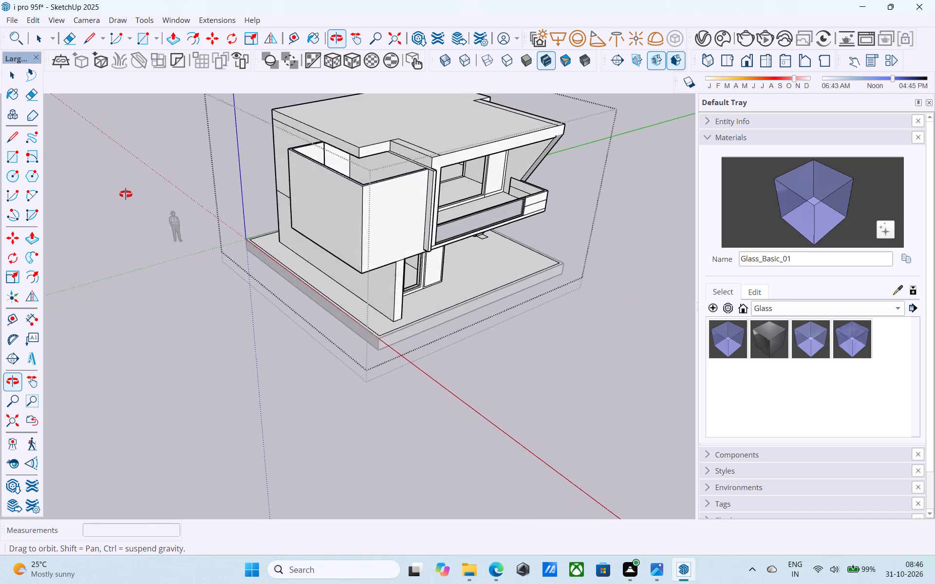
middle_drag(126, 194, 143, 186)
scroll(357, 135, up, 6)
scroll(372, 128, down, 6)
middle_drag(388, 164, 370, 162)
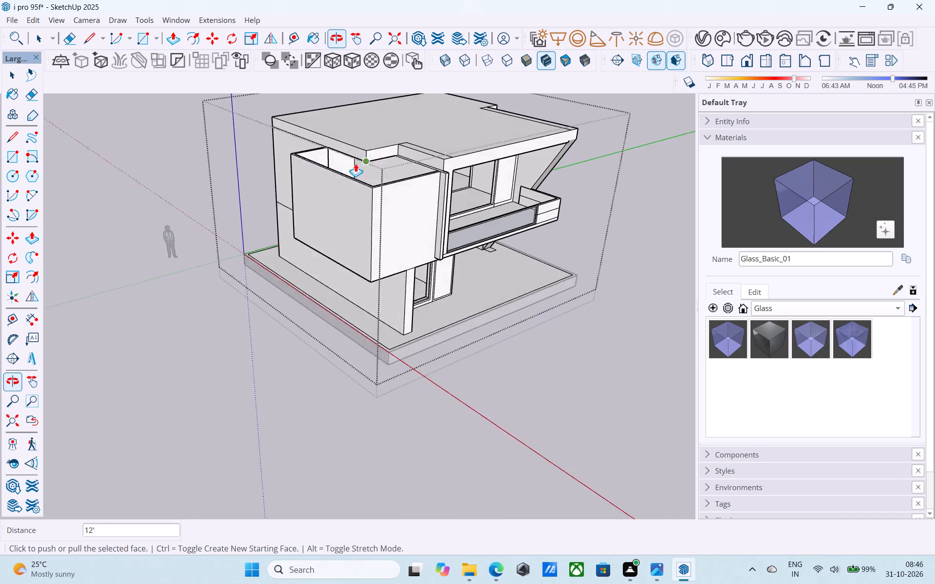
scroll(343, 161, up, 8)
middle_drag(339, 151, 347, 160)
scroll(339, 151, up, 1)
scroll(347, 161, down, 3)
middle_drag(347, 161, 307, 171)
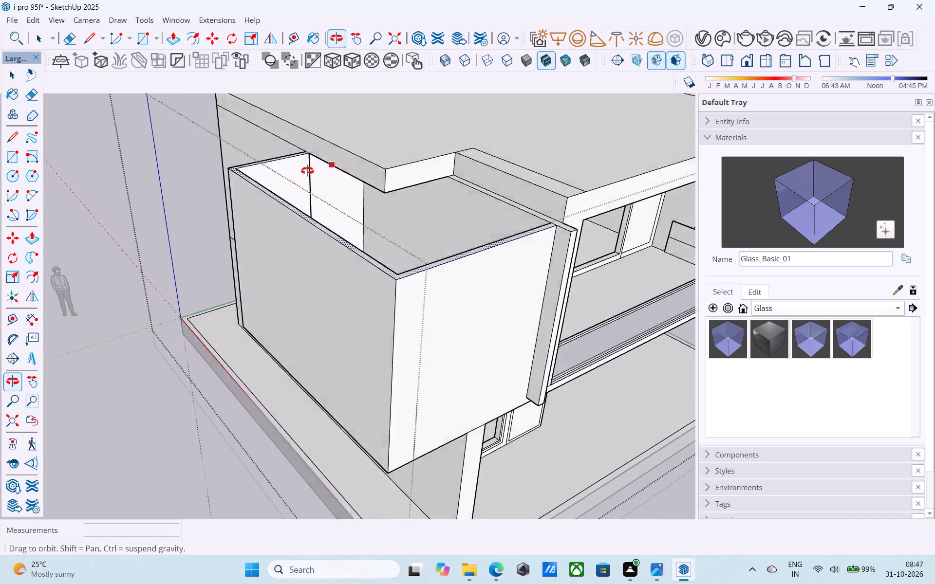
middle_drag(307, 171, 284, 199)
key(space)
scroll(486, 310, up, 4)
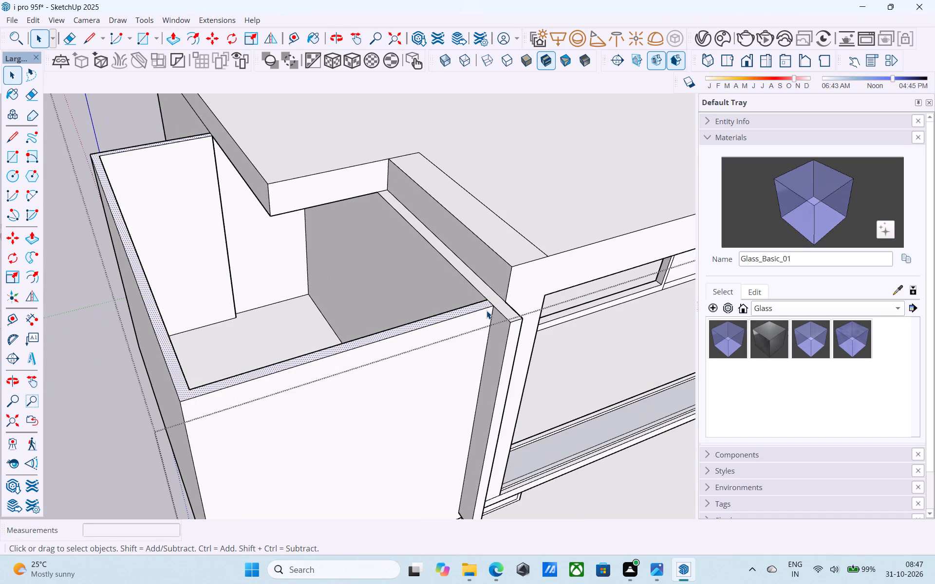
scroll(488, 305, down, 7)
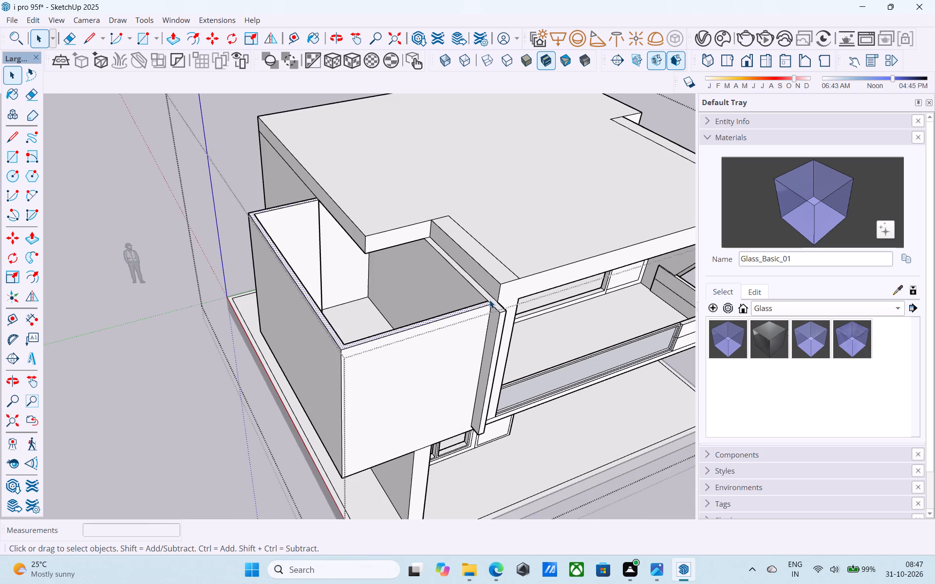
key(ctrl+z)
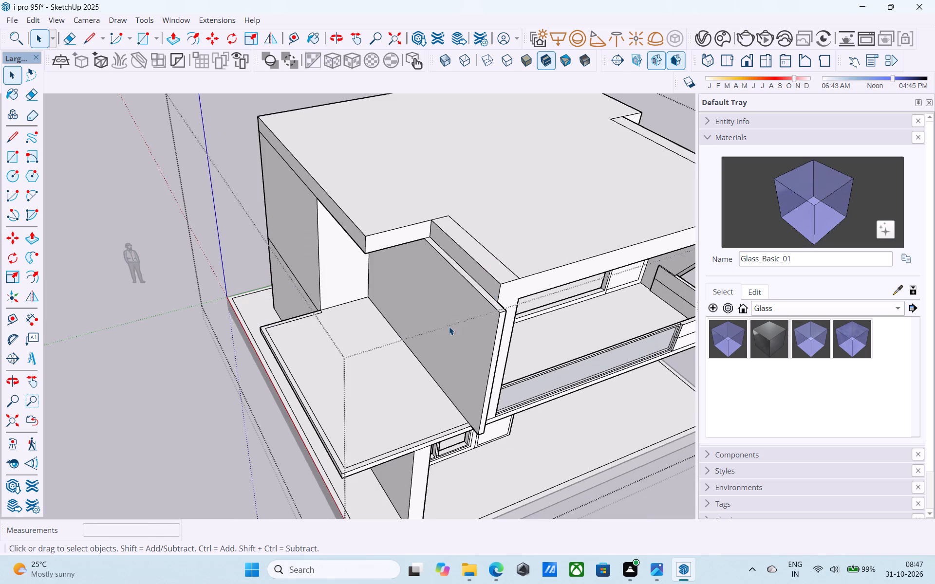
Draw a short vertical edge across the slab's front edge at the projecting upper wall's inner bottom corner.
scroll(449, 327, down, 3)
shift+middle_drag(443, 340, 516, 164)
scroll(543, 224, up, 10)
middle_drag(547, 227, 594, 238)
scroll(414, 247, up, 4)
middle_drag(508, 218, 280, 135)
scroll(288, 147, down, 5)
middle_drag(382, 186, 358, 148)
key(l)
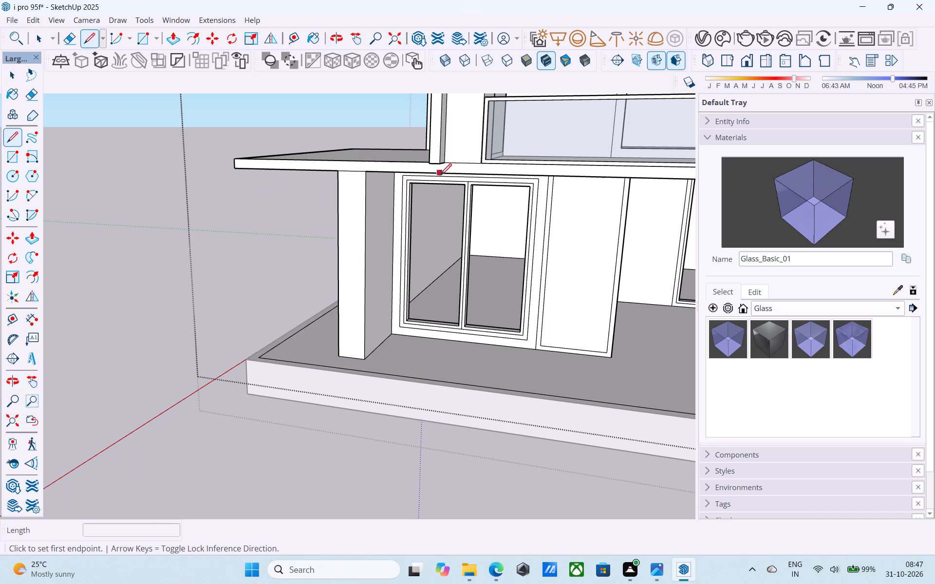
scroll(449, 175, up, 9)
click(438, 144)
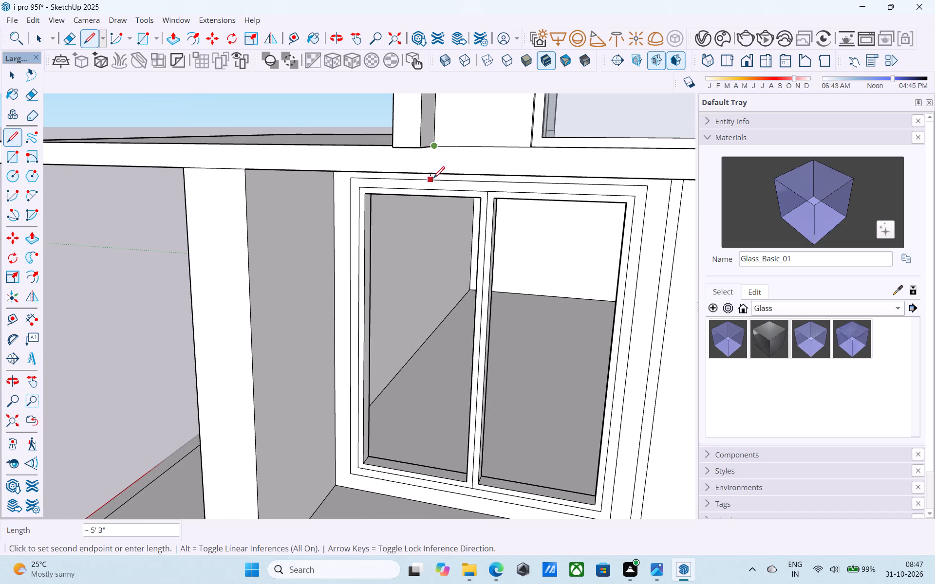
click(437, 172)
key(space)
Push/Pull the overhang's front edge face outward until it is flush with the projecting upper wall's front.
scroll(442, 170, down, 8)
middle_drag(444, 170, 637, 197)
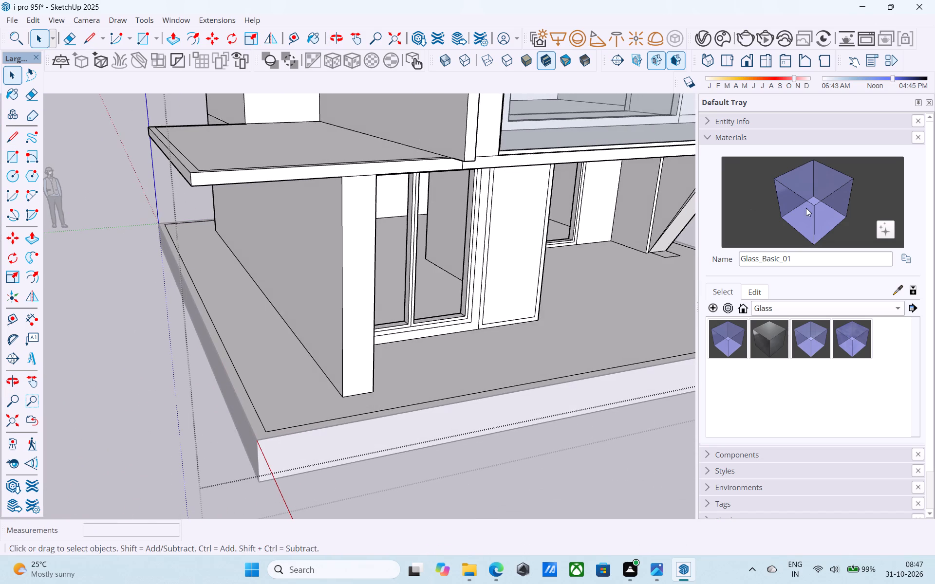
middle_drag(803, 207, 828, 220)
middle_drag(388, 169, 417, 211)
scroll(438, 182, up, 3)
click(424, 138)
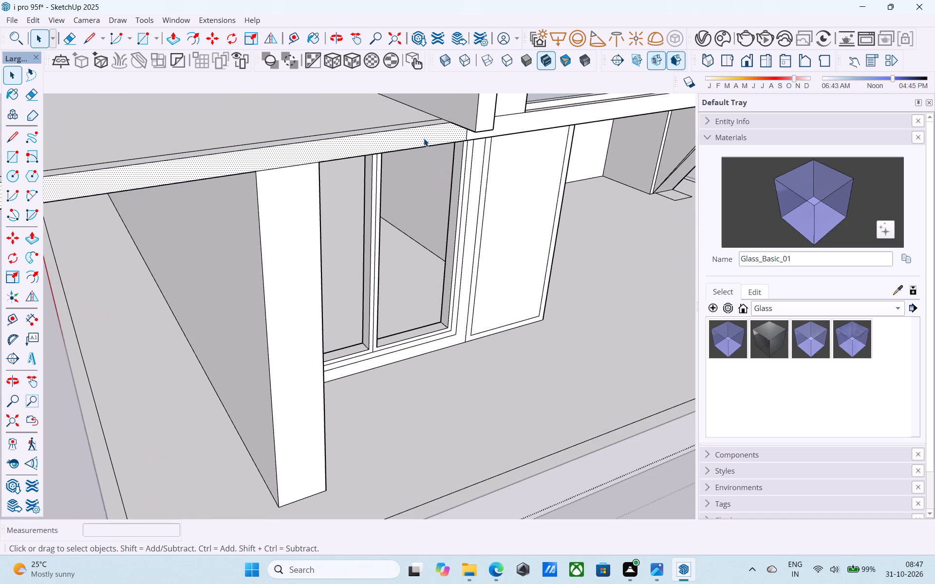
key(p)
click(424, 138)
click(473, 111)
scroll(475, 114, down, 8)
middle_drag(472, 119, 556, 257)
Erase the old inner front line on the overhang and copy the new front top edge inward 4 1/2".
key(e)
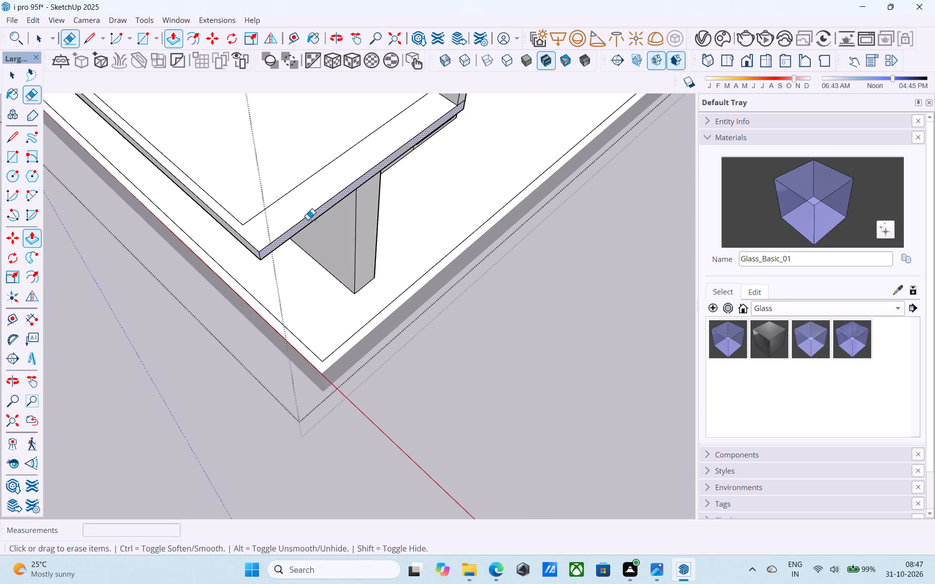
drag(289, 202, 273, 189)
key(space)
click(283, 232)
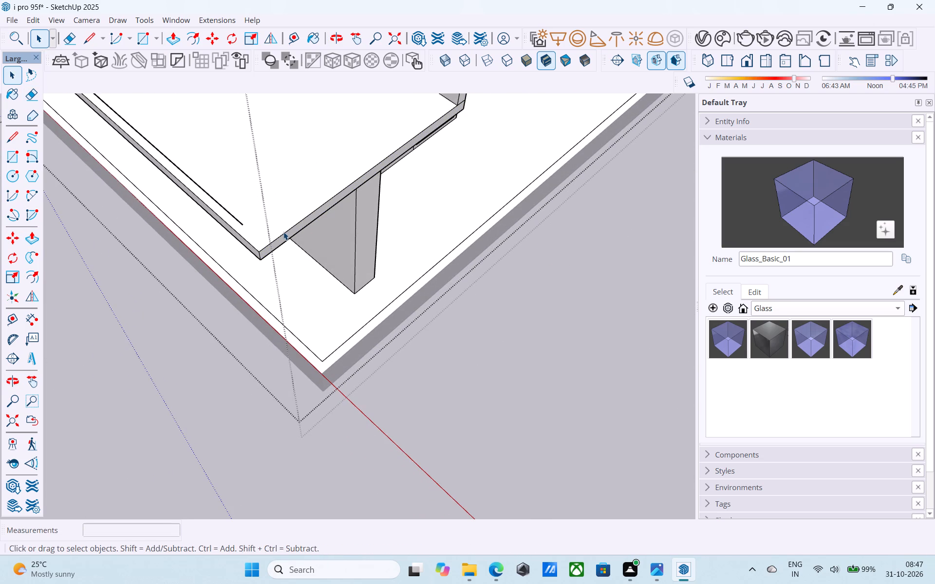
key(m)
scroll(262, 248, up, 4)
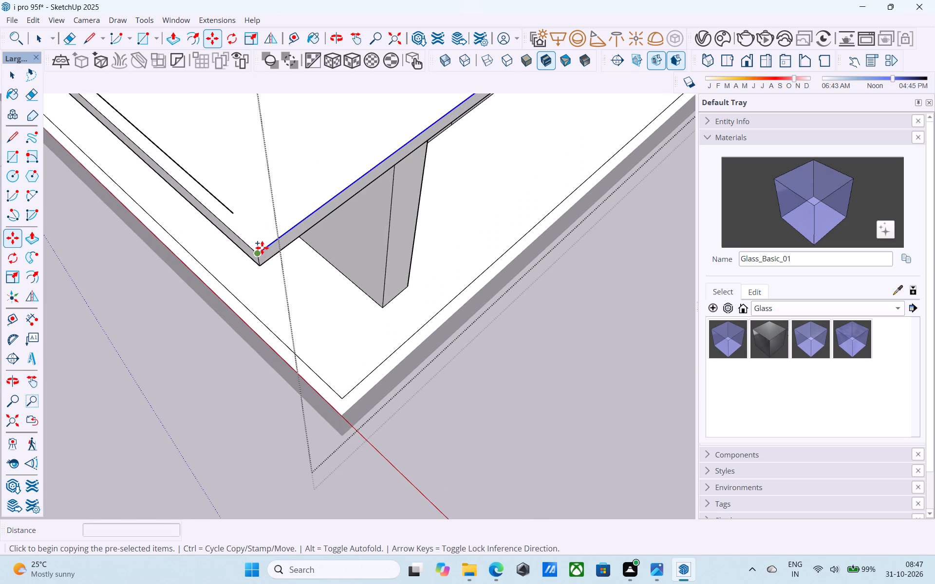
click(262, 248)
click(247, 240)
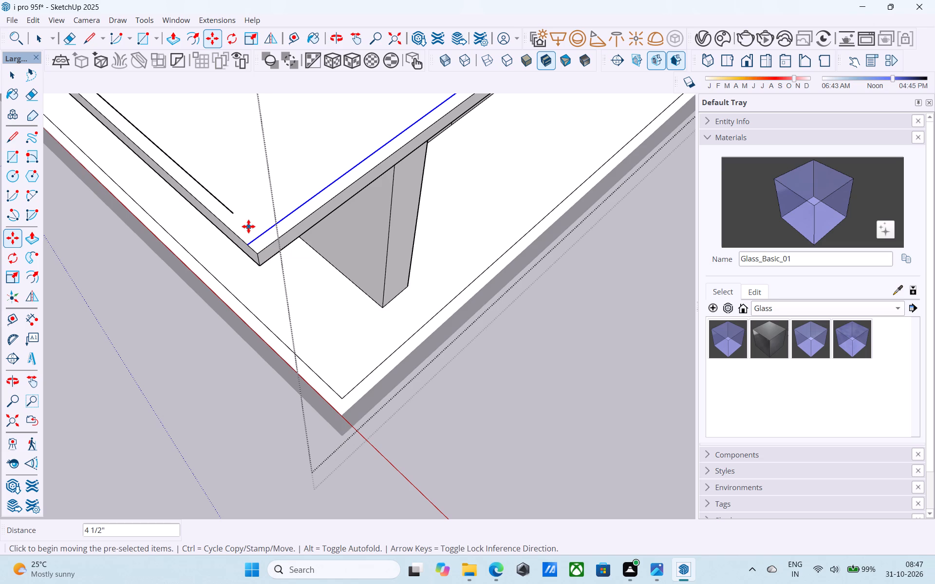
Extend the long inner line 1' to the new inner front line and erase the leftover segment beyond the corner.
key(l)
click(233, 209)
click(262, 231)
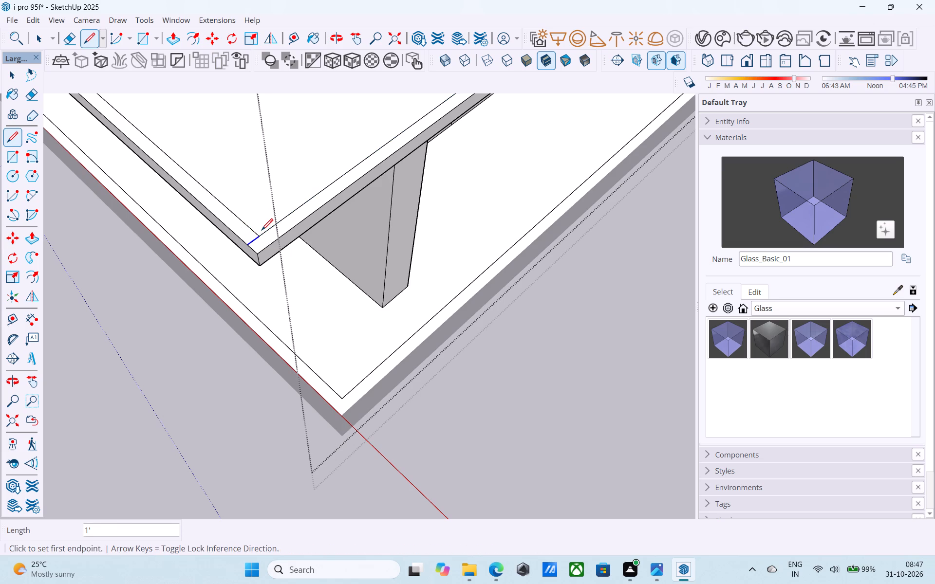
key(e)
click(253, 242)
key(space)
Push/Pull the narrow end face at the slab extension's opposite end outward 4.5".
scroll(256, 240, down, 16)
middle_drag(259, 242, 320, 296)
scroll(316, 297, up, 6)
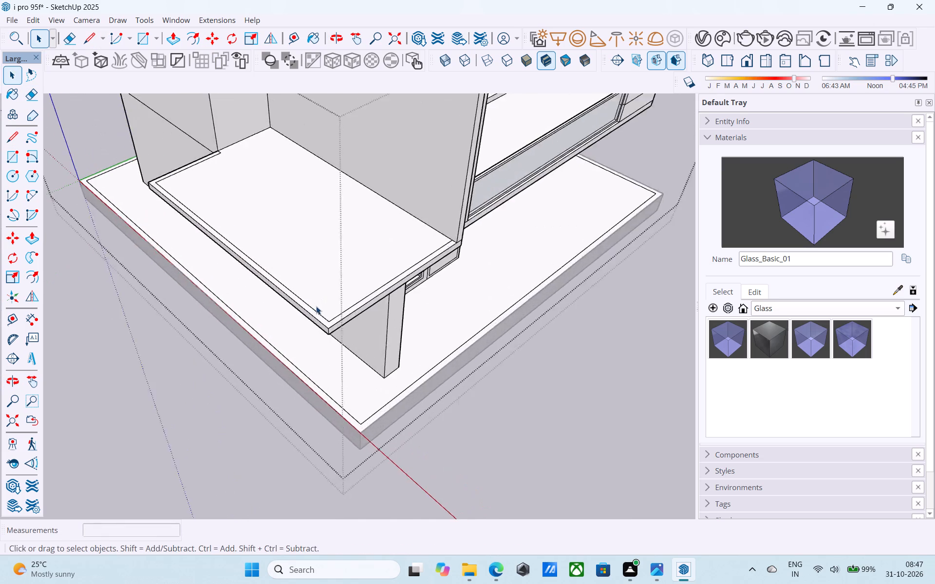
scroll(316, 306, up, 6)
scroll(314, 314, down, 4)
middle_drag(314, 315, 294, 294)
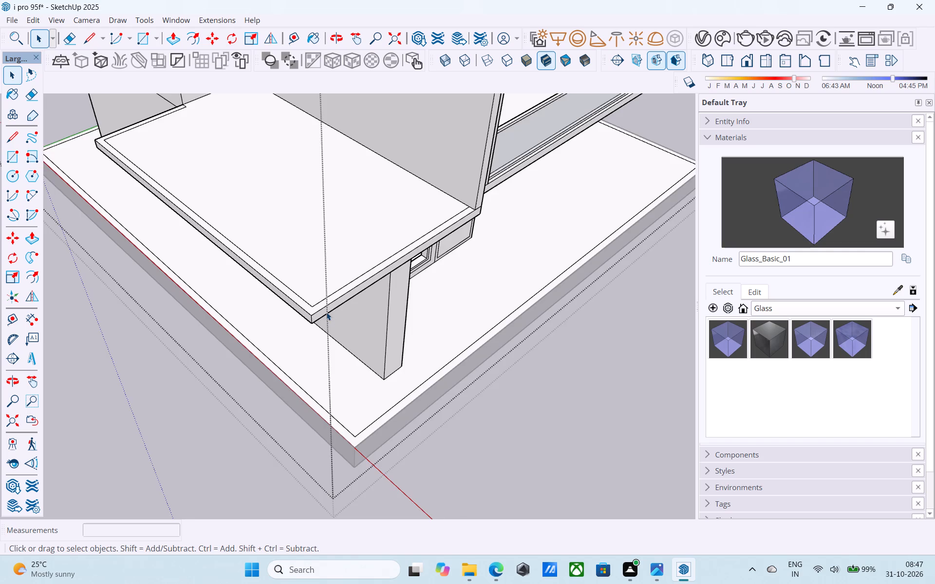
scroll(326, 312, down, 4)
shift+middle_drag(326, 312, 731, 282)
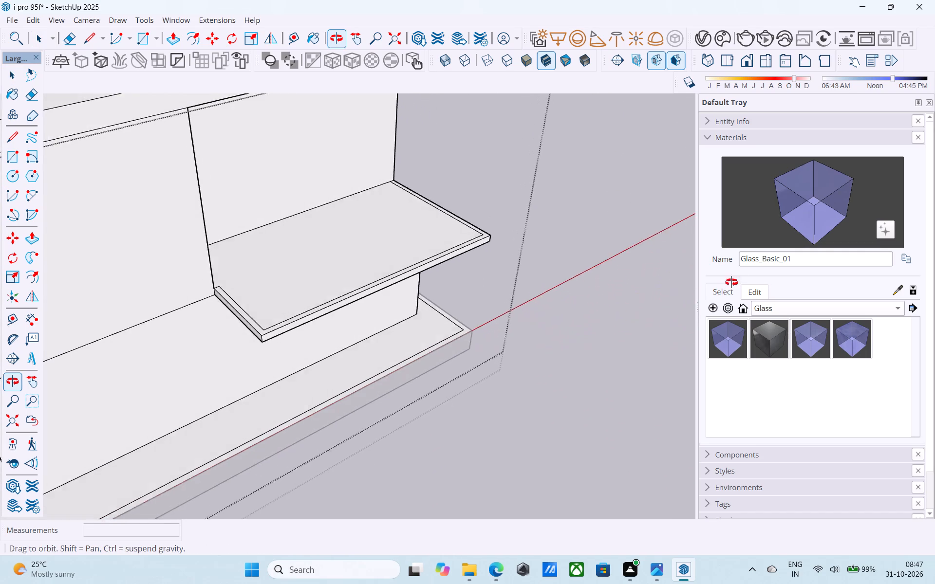
shift+middle_drag(731, 282, 739, 277)
scroll(232, 302, up, 7)
click(237, 292)
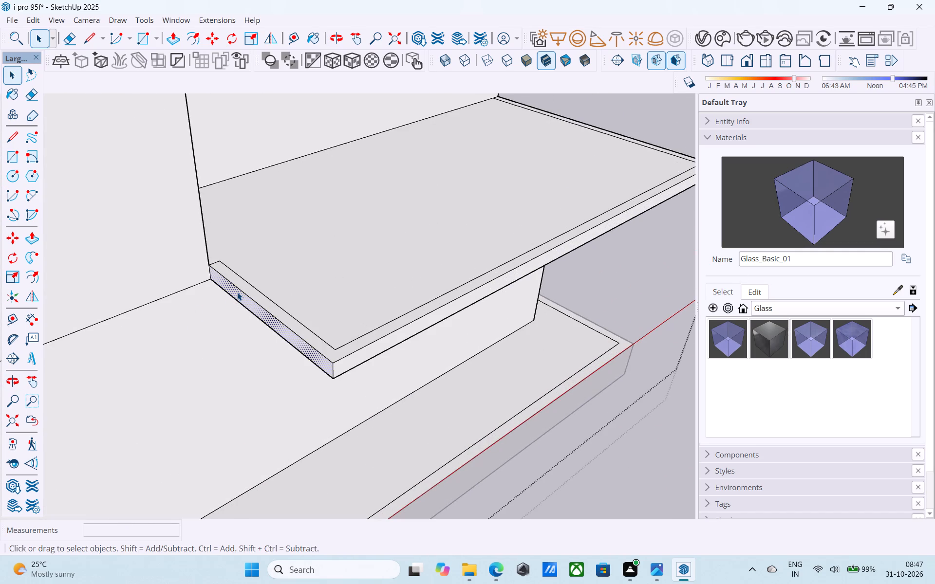
key(p)
click(236, 291)
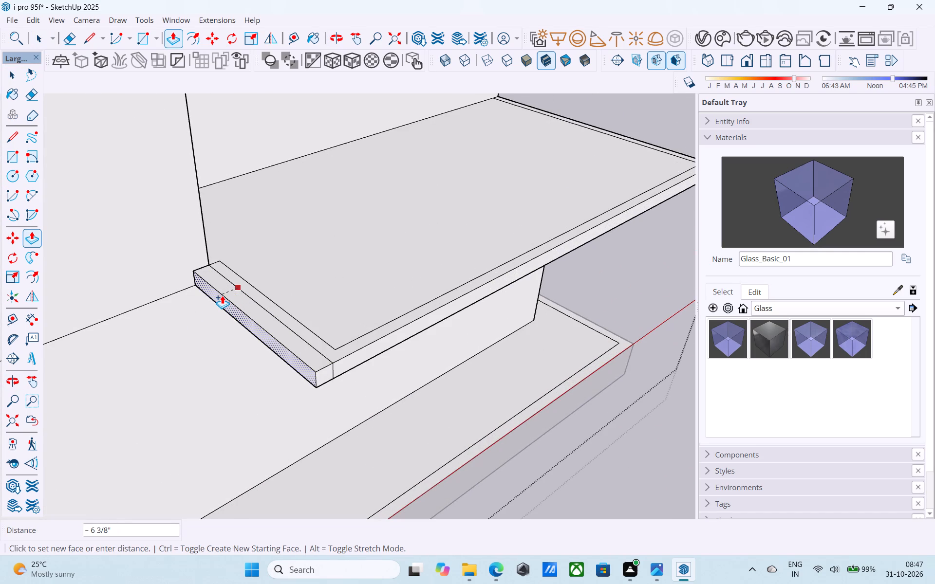
text(4..5")
key(Return)
Erase that end's old inner line, extend the long inner line 4 1/2" to the new one, and erase the corner leftover.
key(e)
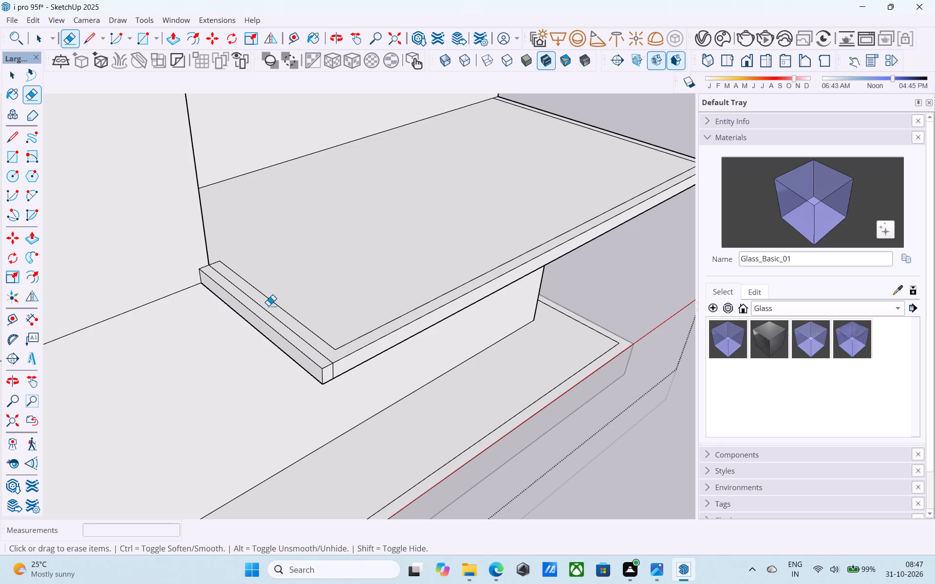
click(304, 323)
click(217, 262)
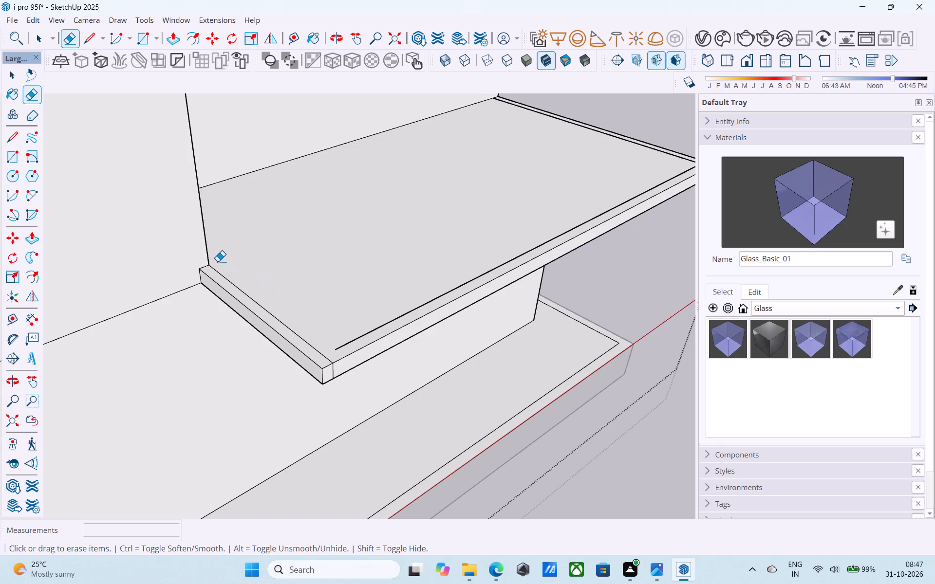
key(l)
scroll(336, 361, up, 7)
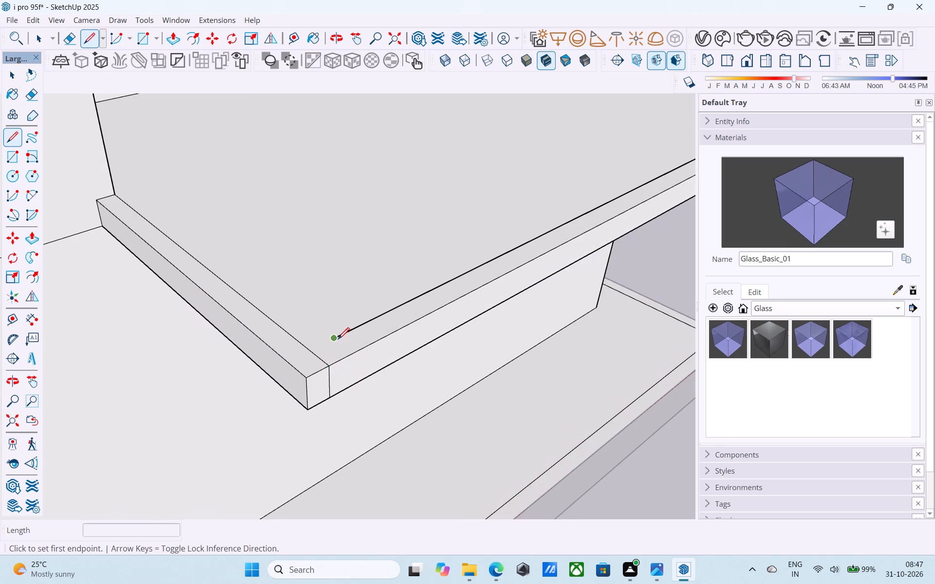
click(337, 337)
click(312, 350)
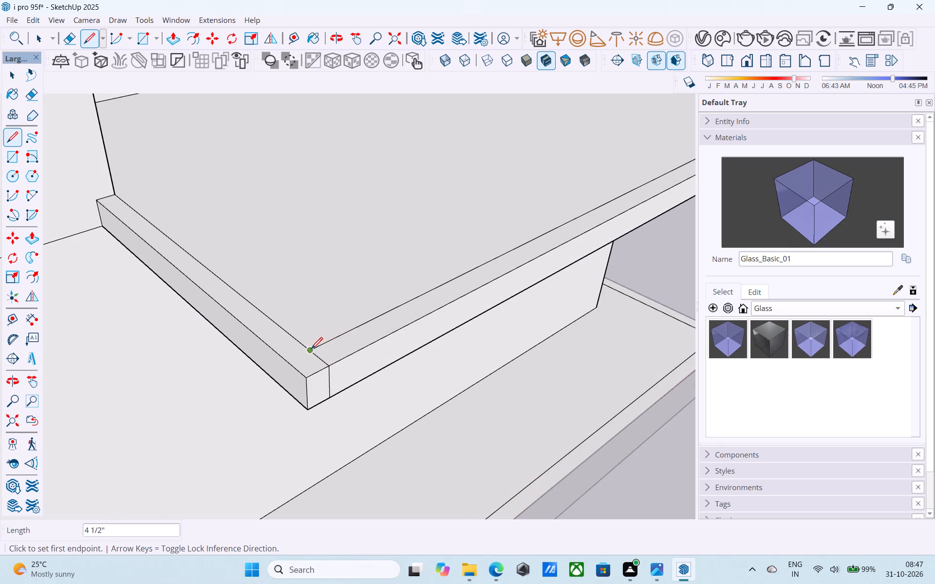
key(e)
click(319, 357)
Push/Pull the slab extension's border strip up 12' to raise its surrounding walls.
key(space)
click(317, 357)
scroll(318, 356, down, 5)
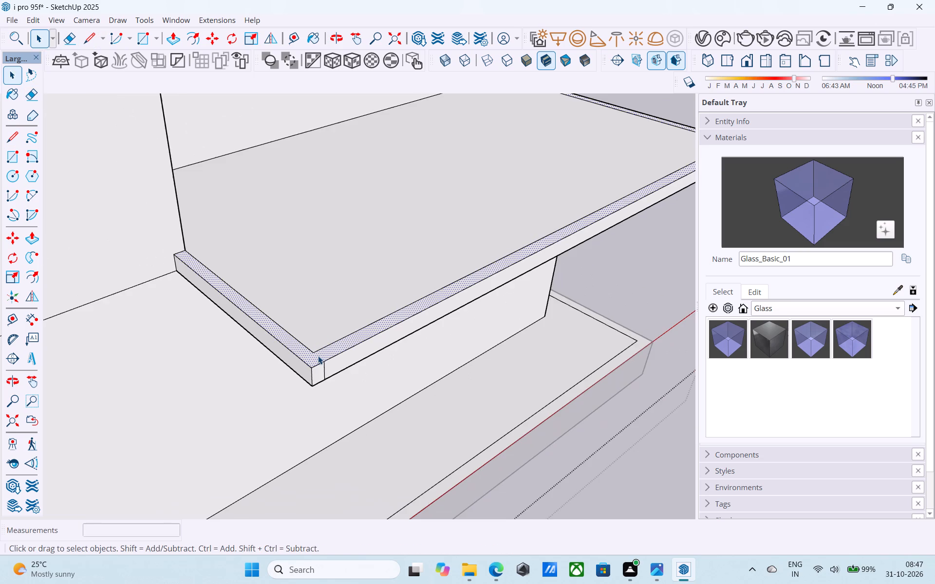
scroll(318, 356, down, 1)
key(p)
click(319, 355)
scroll(319, 353, down, 12)
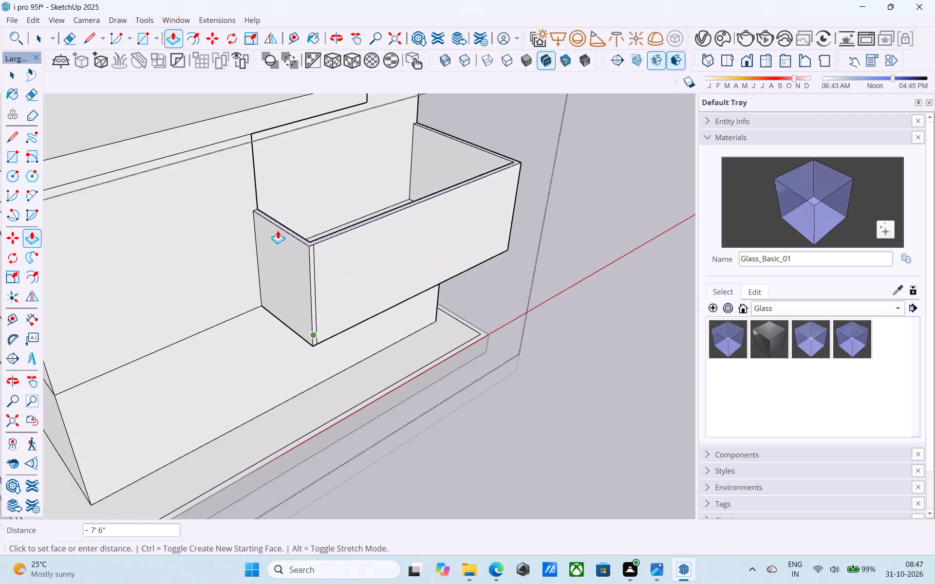
click(201, 121)
Erase the seam line between the new wall's top and the projecting upper wall's top at the front corner.
scroll(275, 204, down, 9)
middle_drag(329, 255, 170, 276)
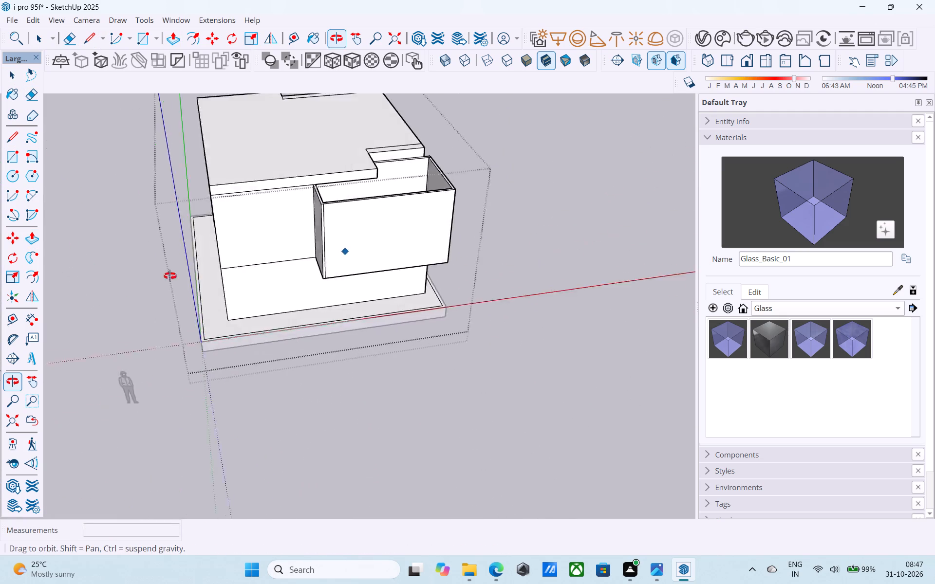
middle_drag(170, 276, 56, 307)
middle_drag(356, 286, 9, 275)
scroll(407, 274, up, 6)
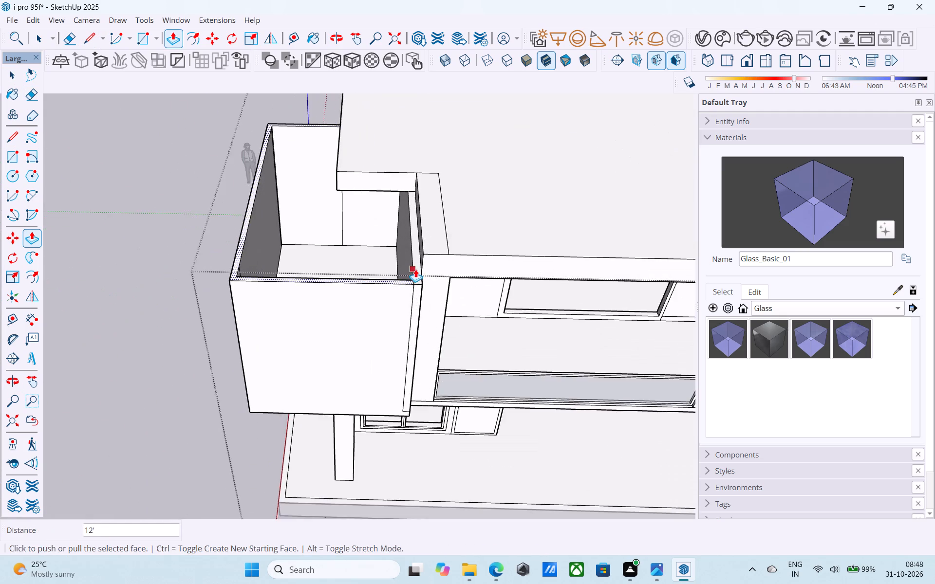
scroll(415, 269, up, 10)
key(e)
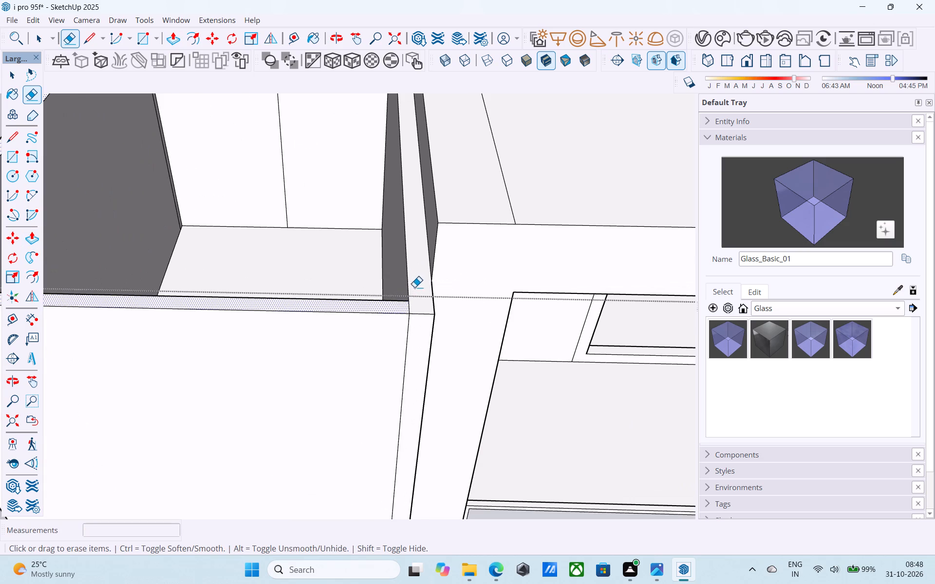
drag(410, 305, 400, 307)
Push/Pull the merged wall tops up until they are flush with the top of the front roof beam.
key(space)
click(419, 303)
key(p)
click(424, 295)
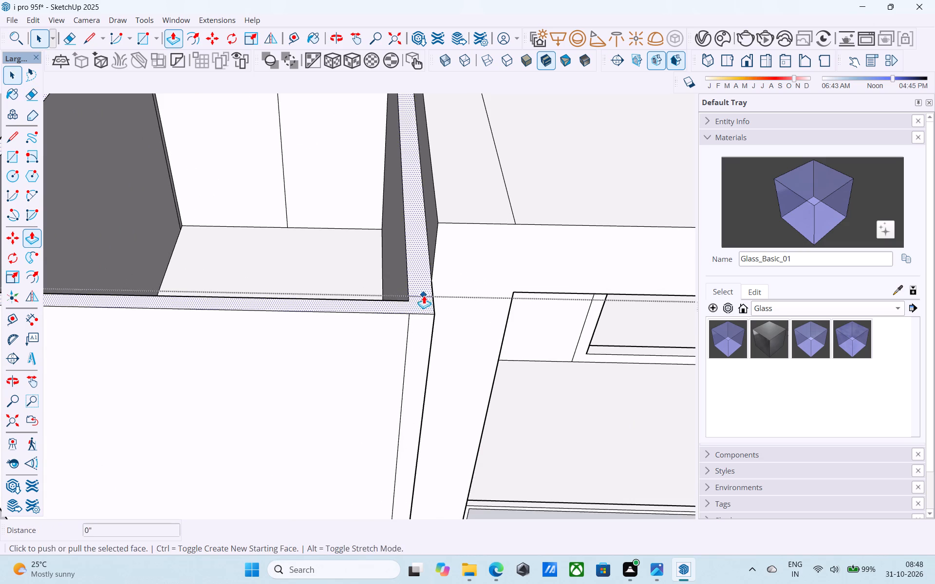
click(460, 223)
scroll(460, 225, down, 15)
middle_drag(392, 331, 368, 326)
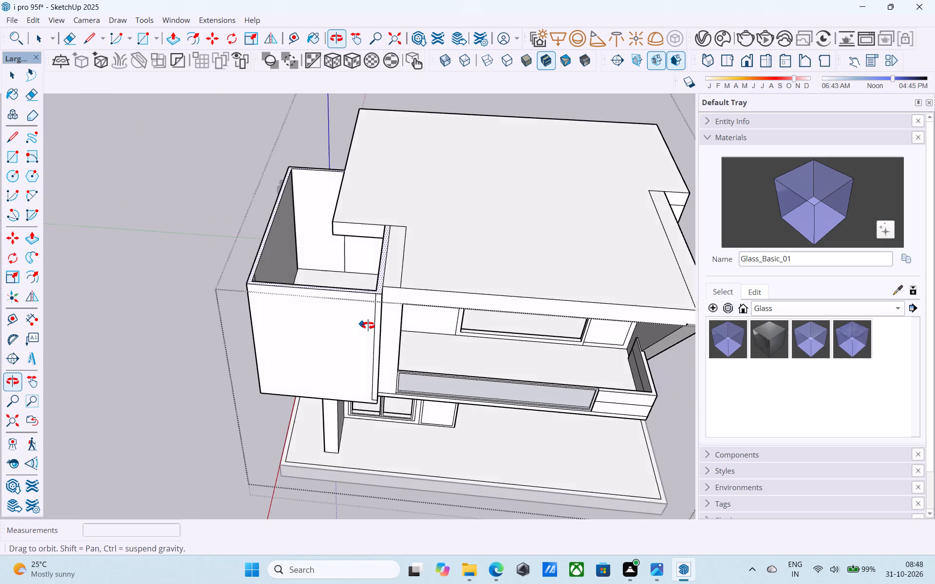
middle_drag(368, 326, 384, 330)
scroll(428, 283, up, 5)
click(382, 295)
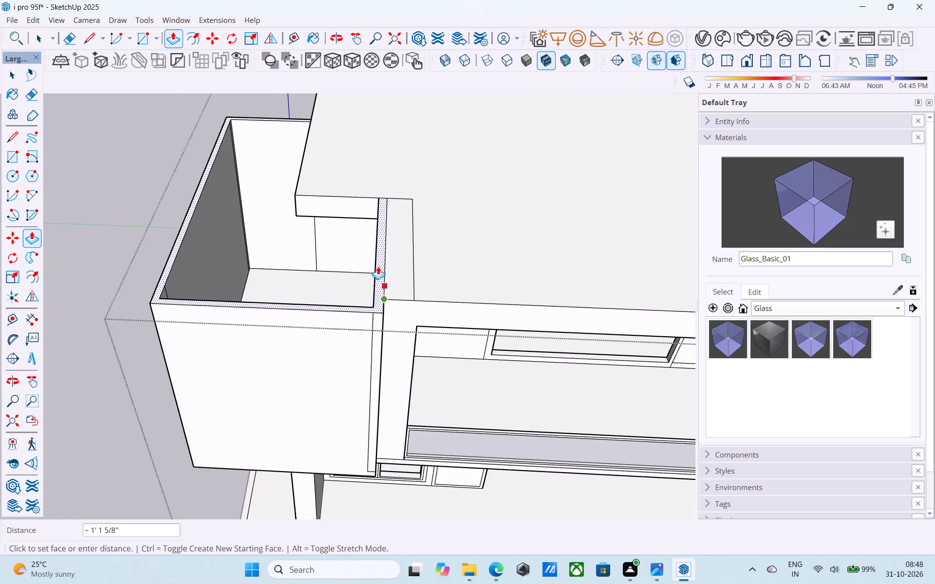
key(space)
Push/Pull the end face of the roof piece overhanging the new side room back until it is flush with the room's wall.
scroll(380, 231, down, 3)
middle_drag(380, 231, 395, 376)
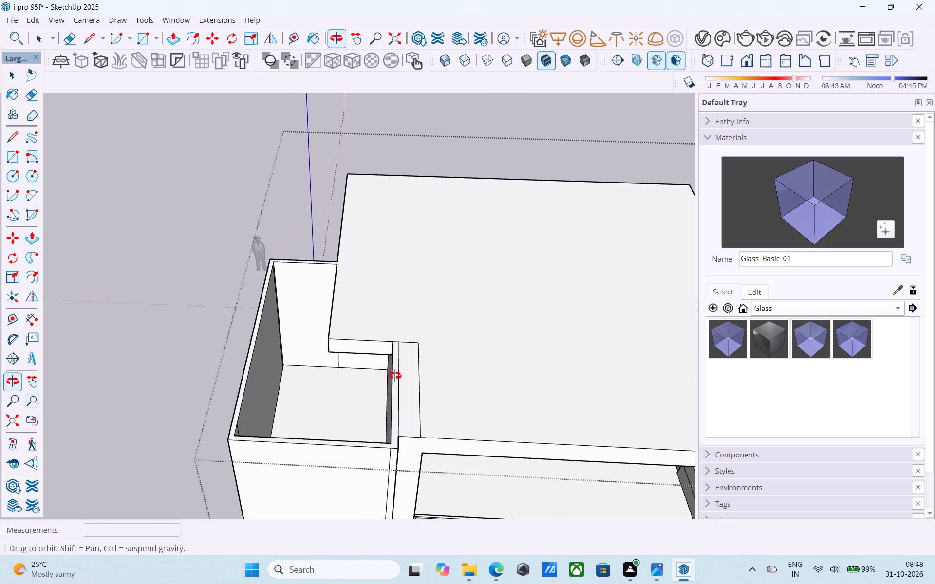
middle_drag(395, 376, 376, 346)
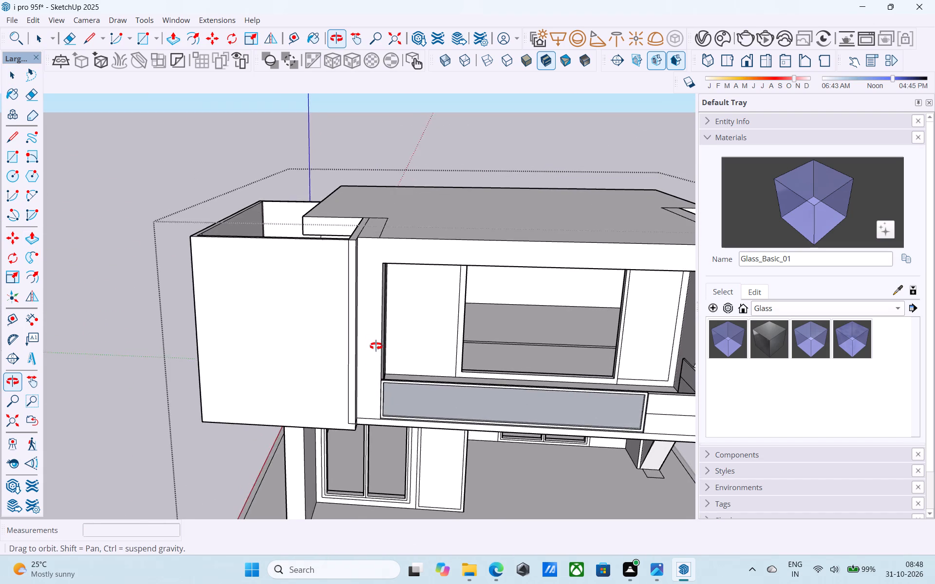
middle_drag(376, 346, 389, 345)
shift+middle_drag(384, 310, 290, 295)
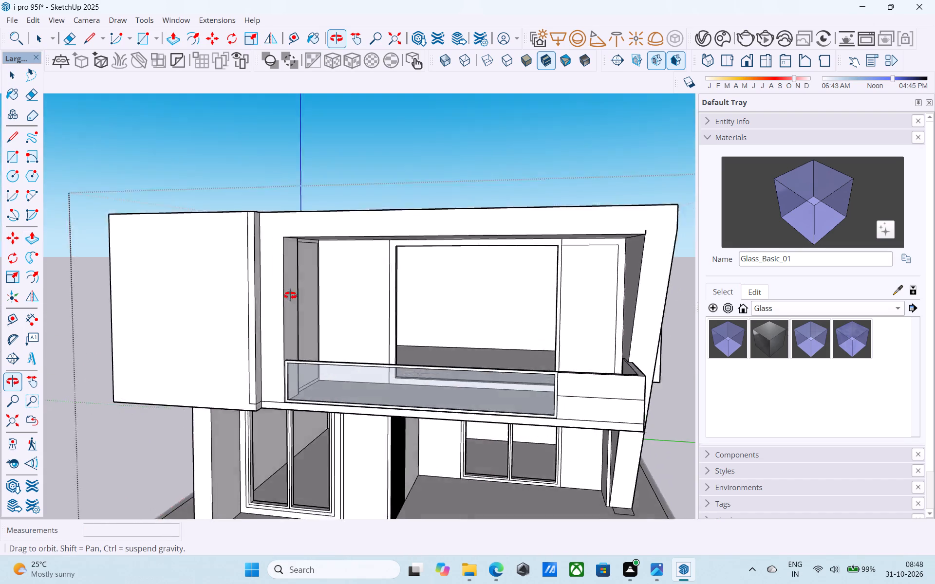
shift+middle_drag(290, 295, 473, 392)
scroll(425, 323, up, 4)
click(403, 278)
scroll(404, 278, up, 3)
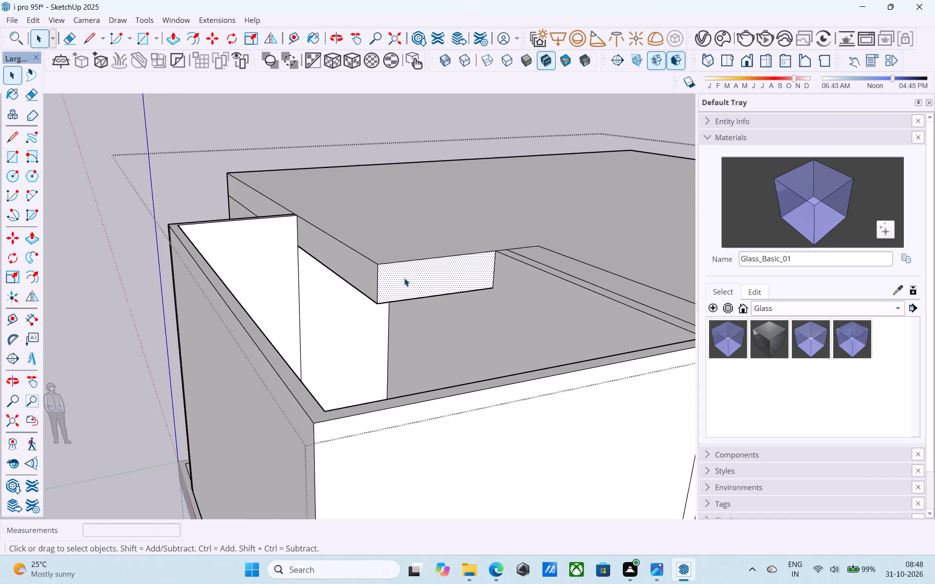
key(p)
click(404, 278)
click(274, 247)
click(406, 284)
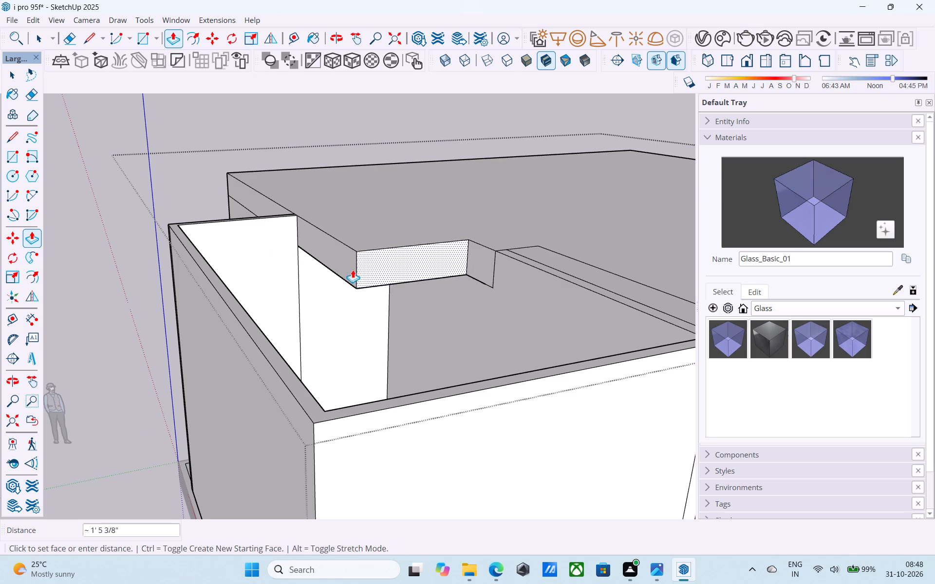
click(294, 259)
key(space)
Erase the leftover roof-edge lines and the vertical seam on the new side room's inner walls.
key(e)
drag(313, 253, 313, 250)
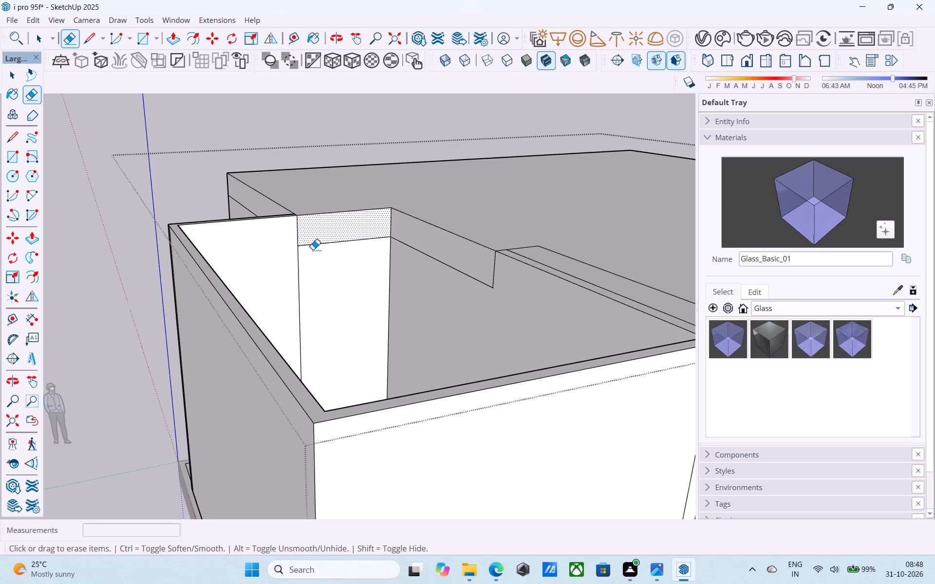
drag(313, 250, 312, 242)
drag(457, 263, 450, 275)
drag(495, 281, 481, 285)
drag(483, 288, 494, 300)
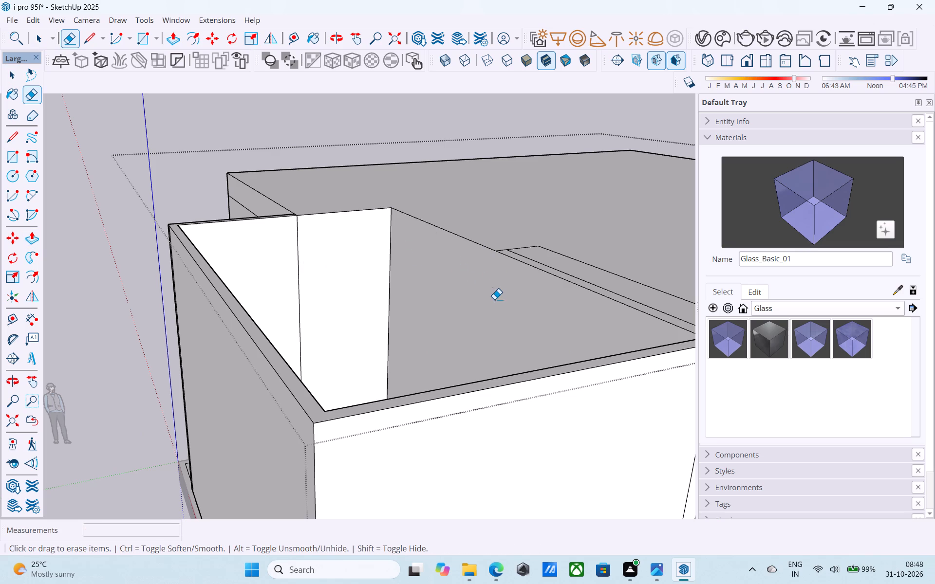
drag(495, 291, 484, 284)
drag(324, 301, 297, 295)
drag(300, 244, 292, 243)
Push/Pull the side room's continuous wall top up 1' to form a parapet above the roof.
scroll(289, 254, down, 5)
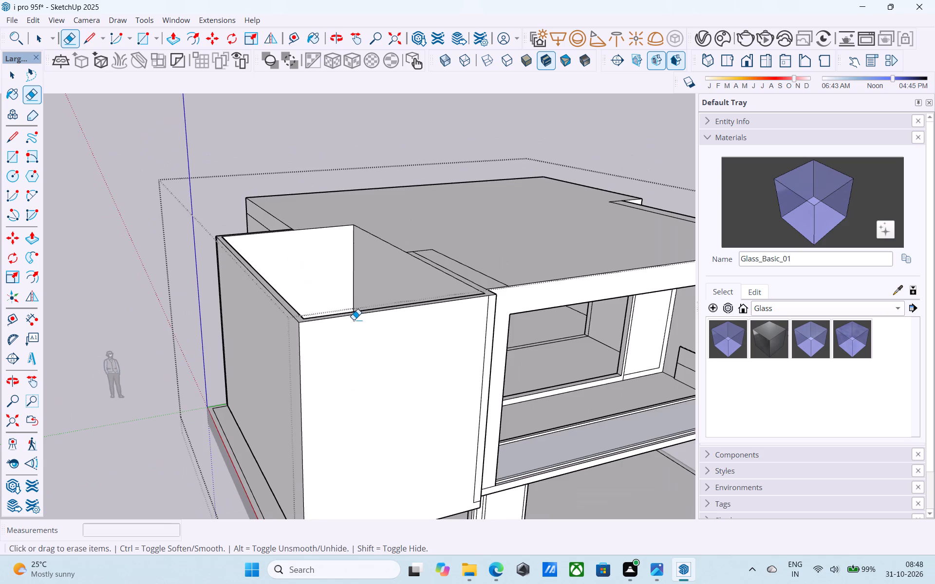
middle_drag(350, 321, 303, 342)
key(space)
scroll(471, 322, up, 8)
click(448, 297)
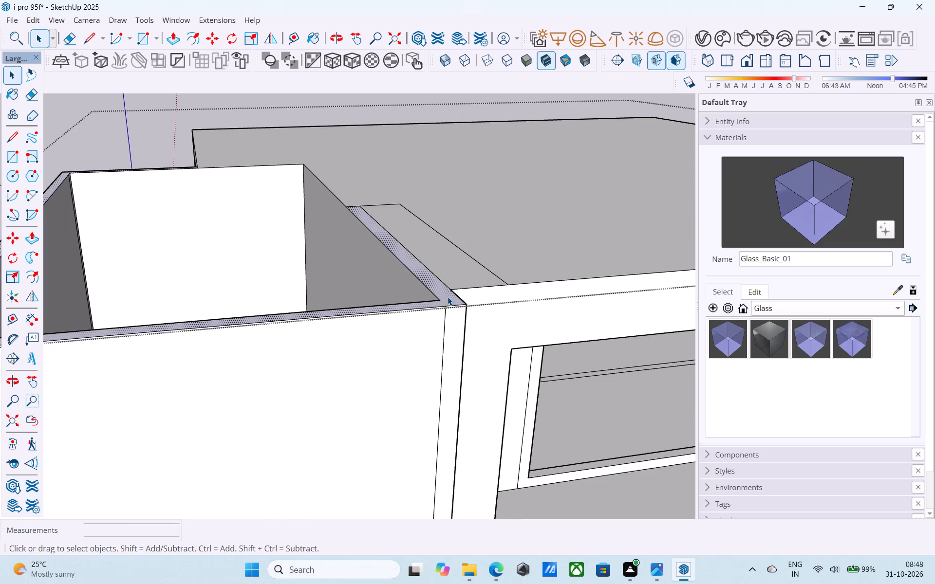
key(p)
click(448, 297)
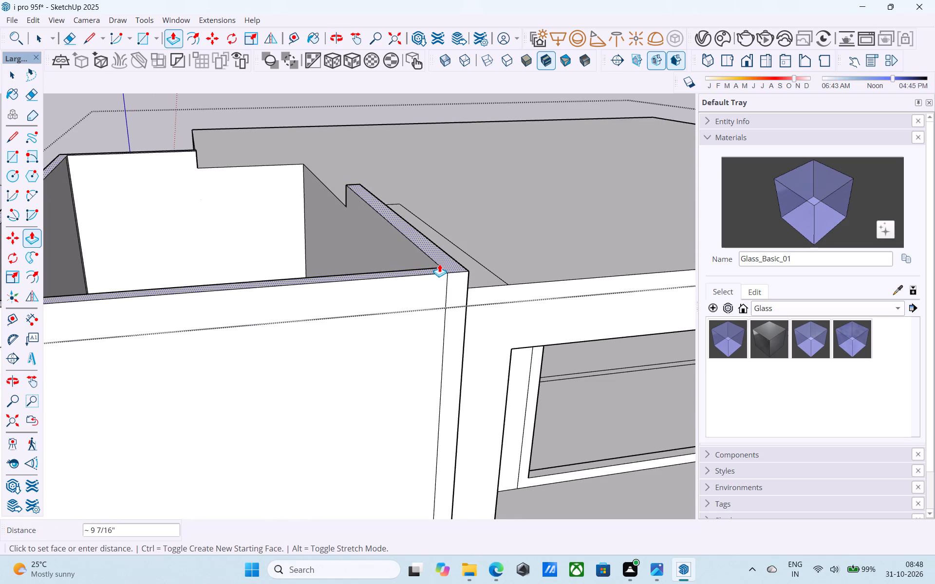
text(1')
key(Return)
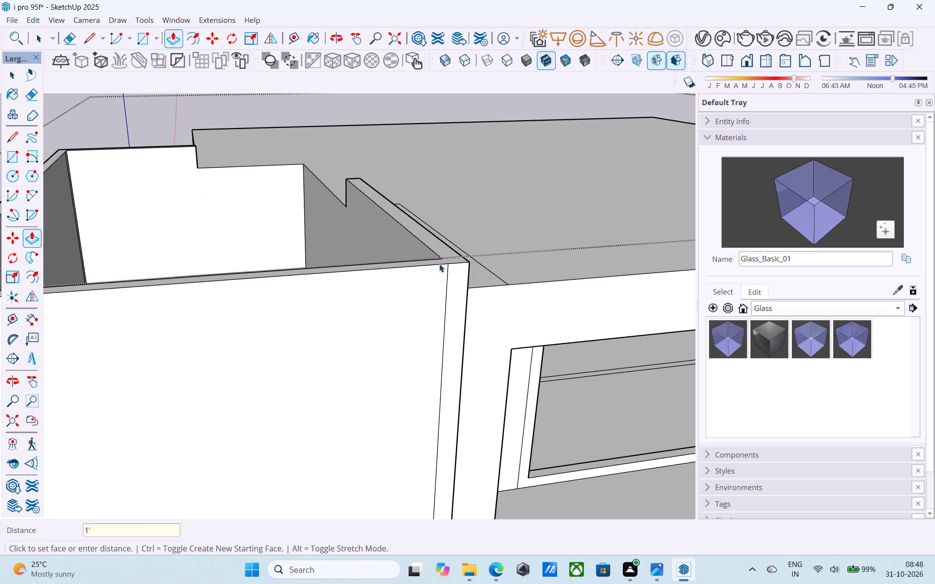
key(space)
Push/Pull the end face of the parapet stub over the projecting wall 9' 3" to the room's inner corner.
scroll(436, 255, down, 11)
middle_drag(436, 255, 797, 375)
middle_drag(561, 245, 544, 256)
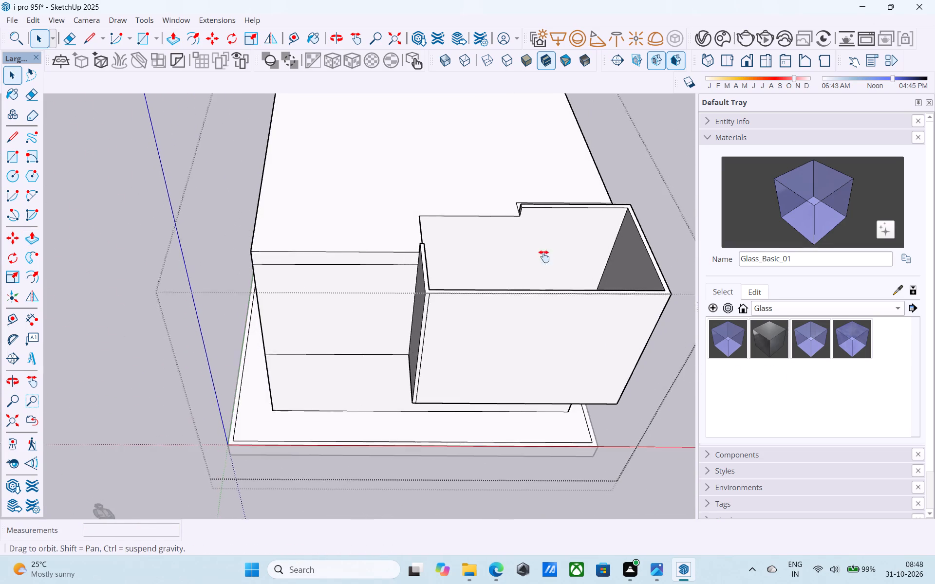
middle_drag(544, 256, 679, 304)
scroll(438, 215, up, 14)
click(474, 221)
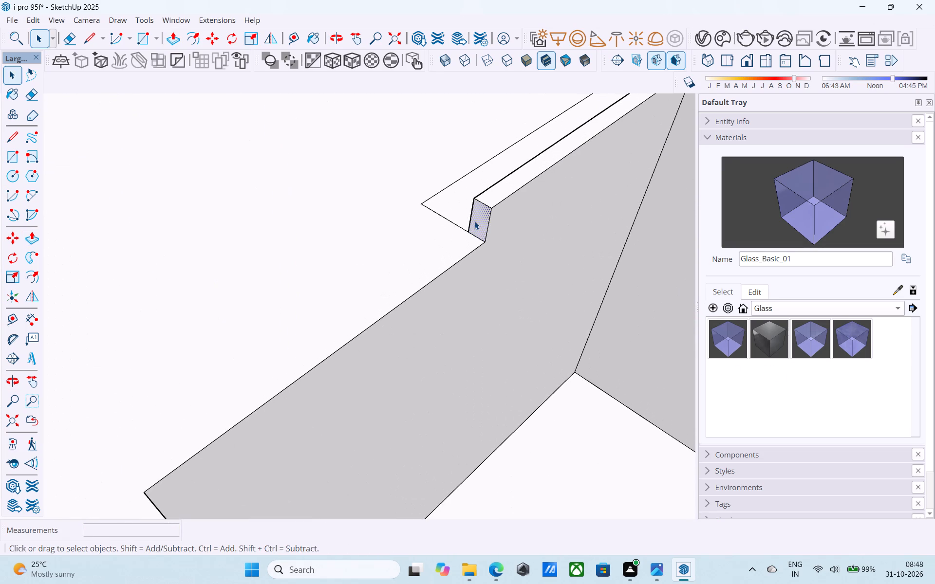
key(p)
click(474, 221)
scroll(474, 221, down, 7)
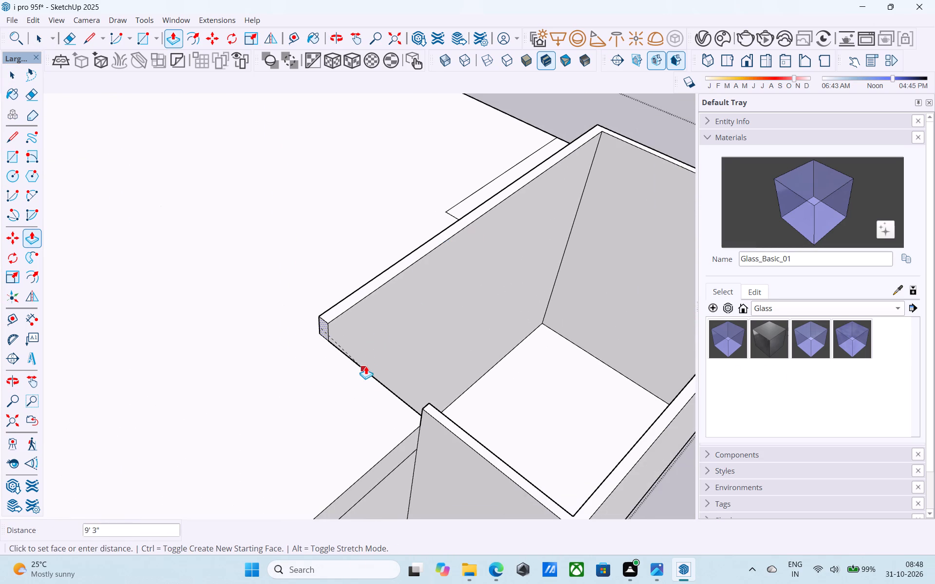
click(366, 366)
Push/Pull the same parapet end face a further 4.5" beyond the room's inner corner.
click(361, 366)
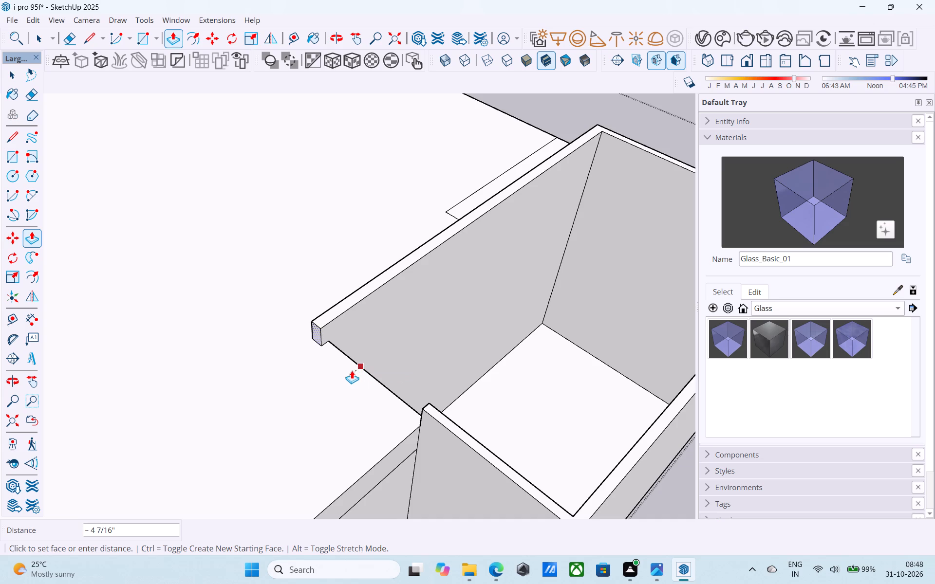
text(4.5")
key(Return)
key(space)
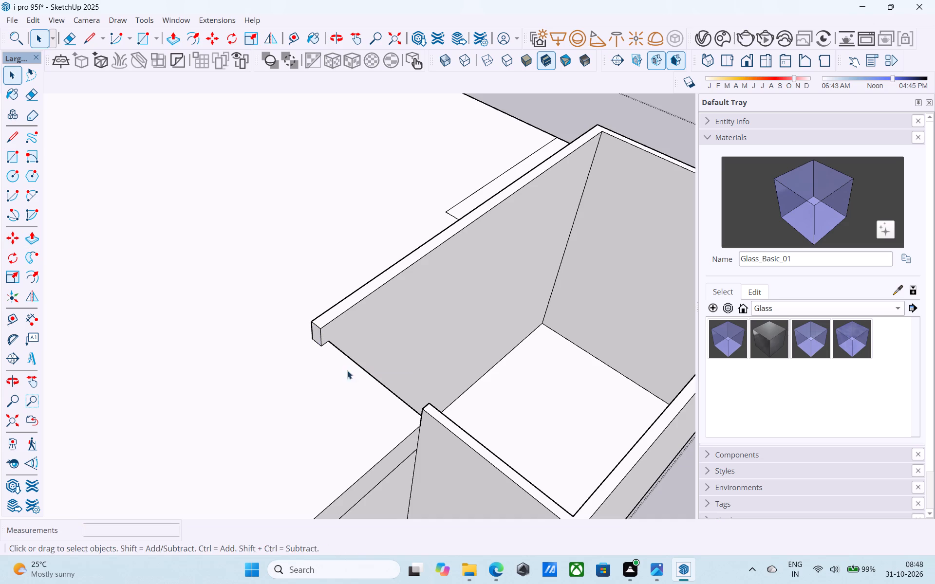
Draw a 1' vertical line on the parapet stub's inner face and Push/Pull the resulting end strip 5' to meet the side room's opposite wall.
key(l)
scroll(333, 351, up, 4)
click(326, 338)
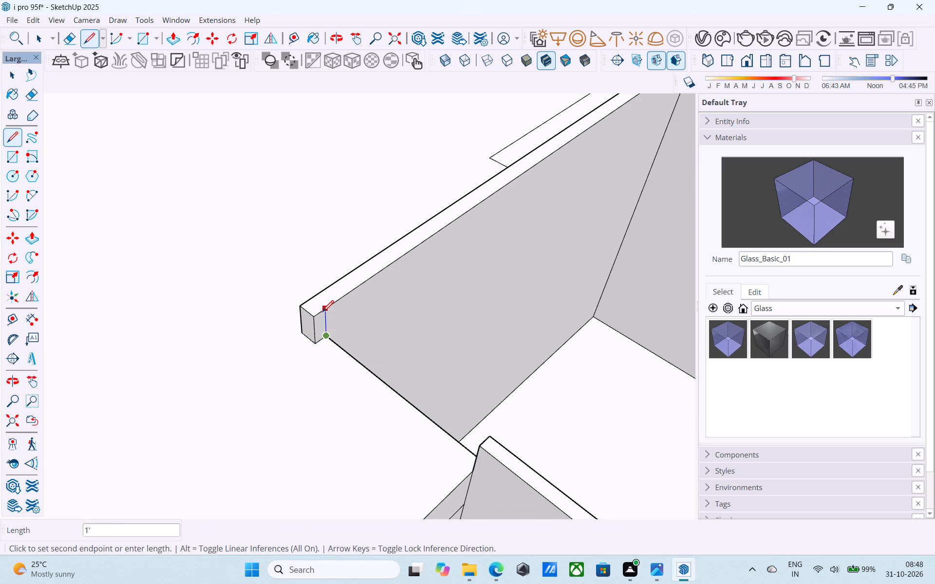
click(322, 313)
key(space)
click(319, 327)
key(p)
click(319, 327)
scroll(327, 329, down, 4)
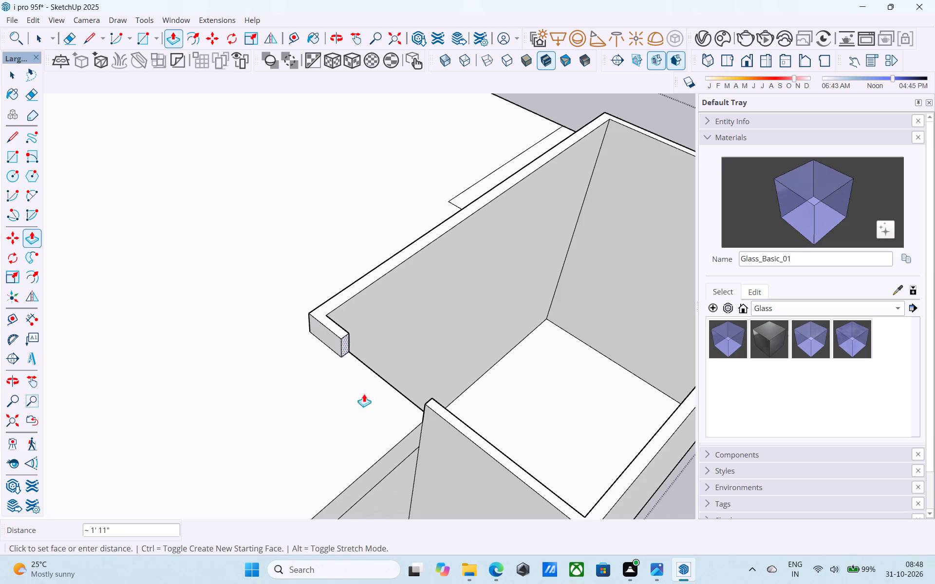
click(438, 422)
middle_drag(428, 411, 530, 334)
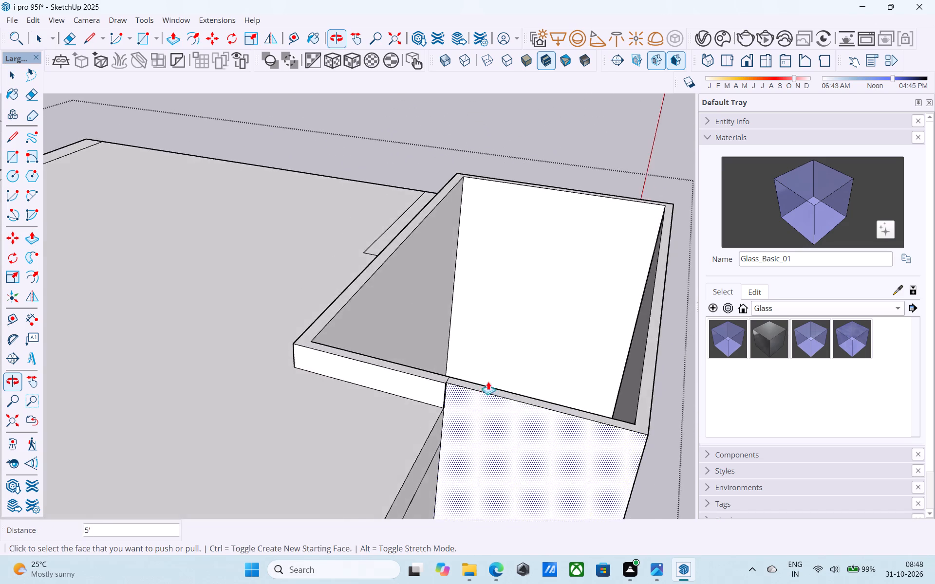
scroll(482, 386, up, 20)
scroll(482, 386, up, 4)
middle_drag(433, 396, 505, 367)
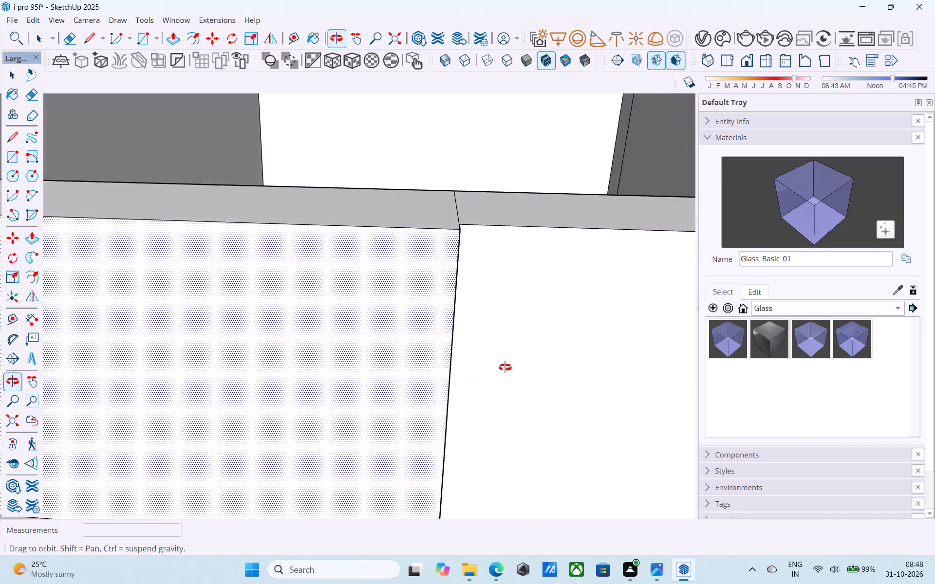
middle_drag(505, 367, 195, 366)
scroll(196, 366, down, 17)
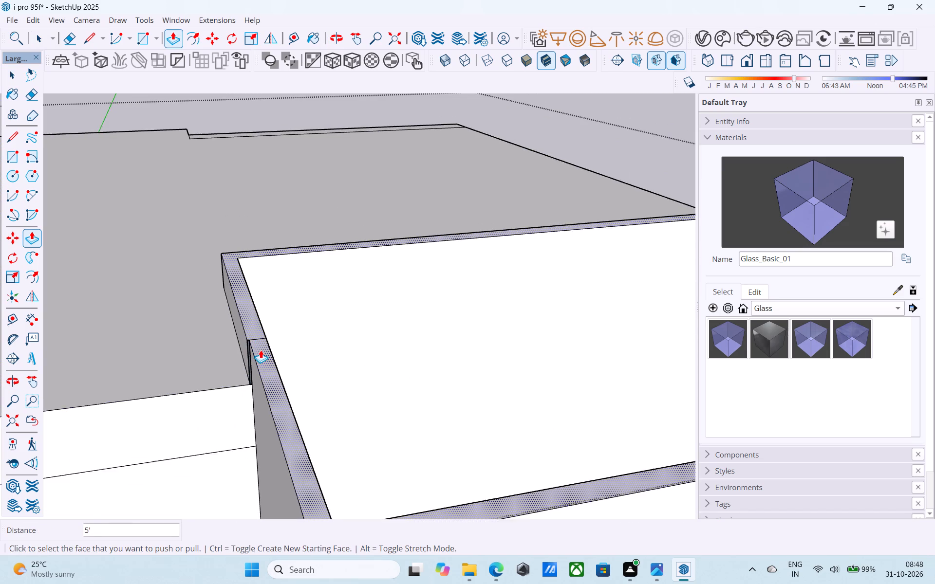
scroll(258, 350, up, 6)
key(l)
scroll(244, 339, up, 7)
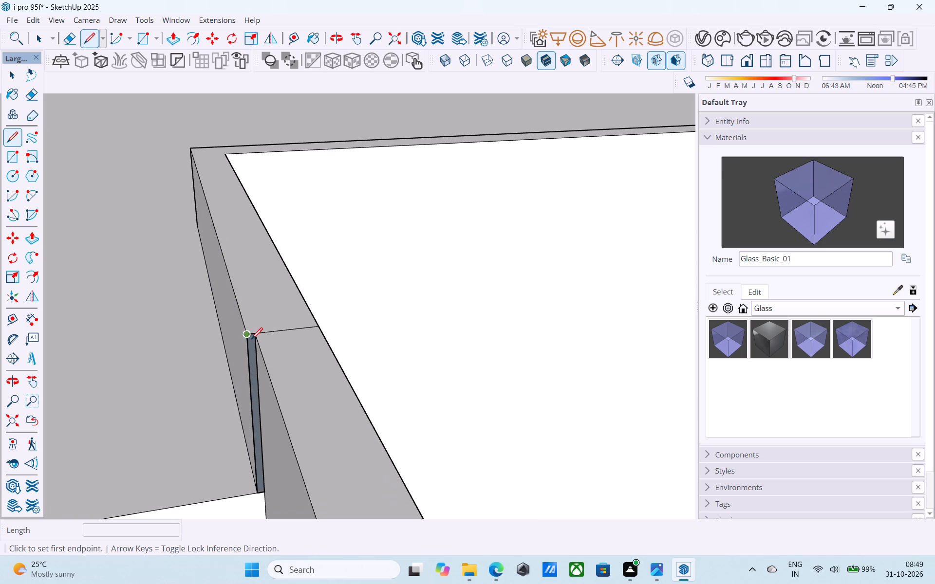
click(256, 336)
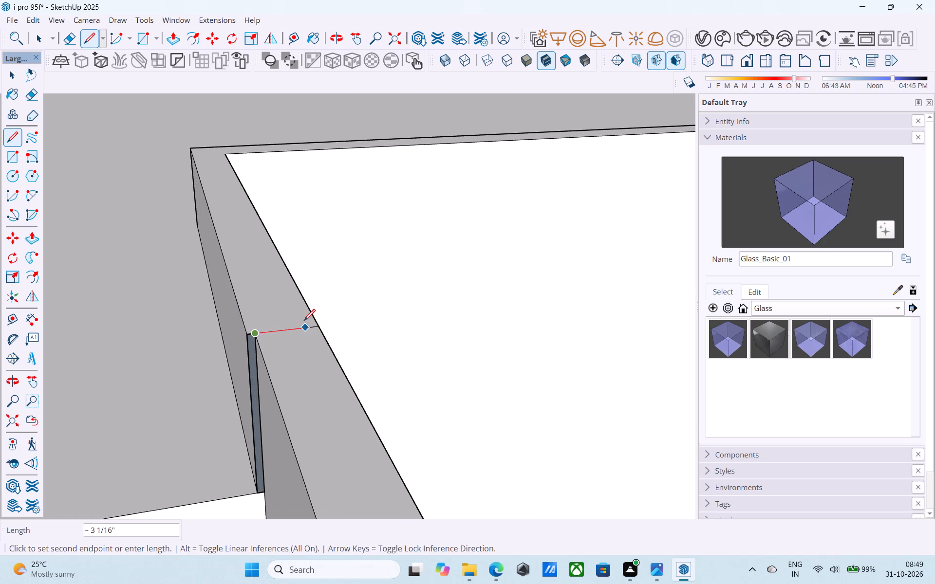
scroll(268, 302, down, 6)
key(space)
Push/Pull the side room's recessed outer wall face outward until flush with the new parapet section's outer face.
scroll(240, 360, up, 4)
click(291, 343)
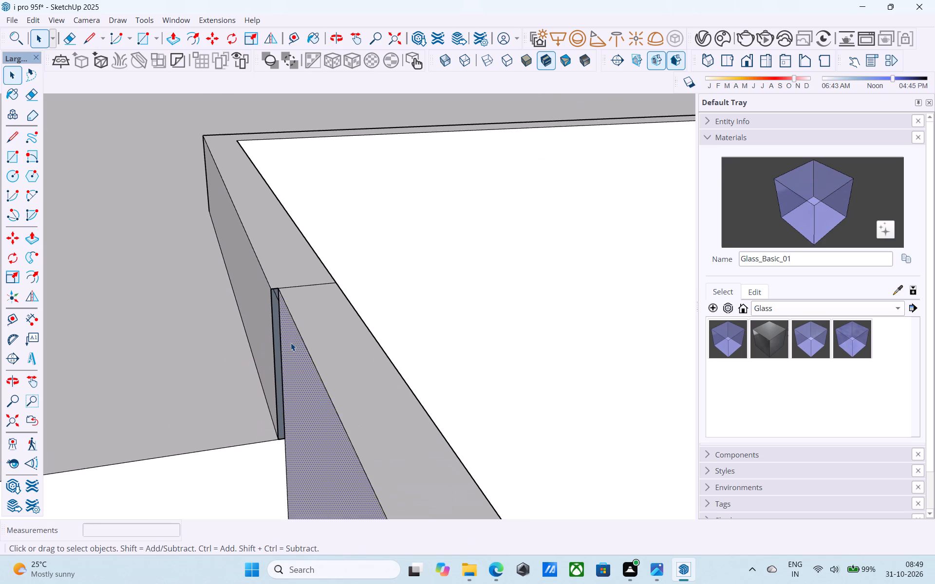
key(p)
click(290, 342)
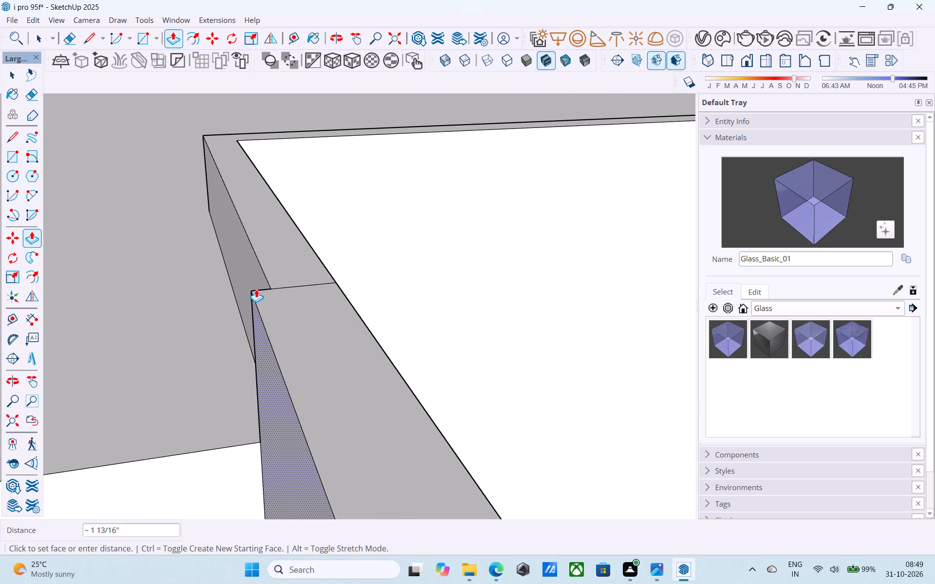
click(258, 265)
Erase the leftover seam lines where the new parapet section joins the side room's wall face and top.
scroll(261, 269, up, 1)
key(e)
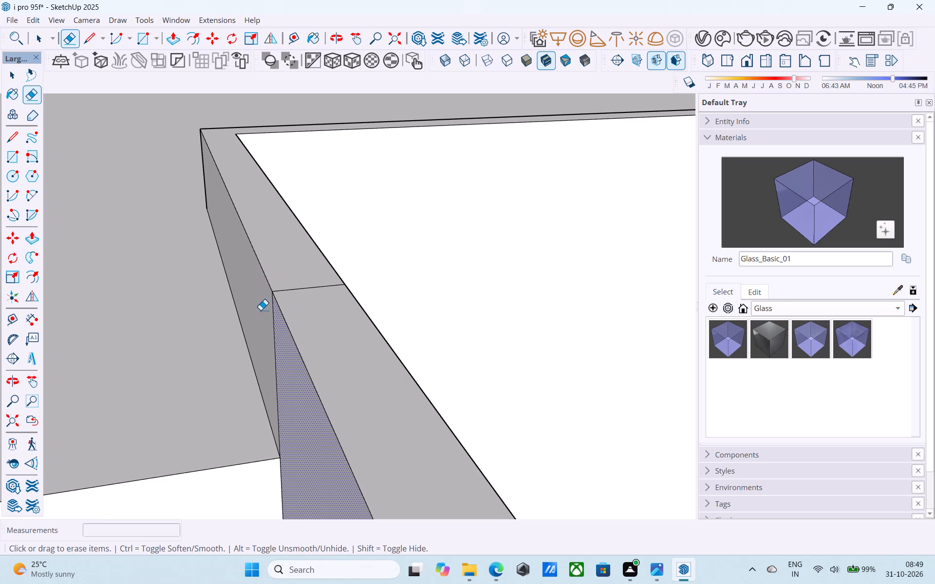
drag(272, 322, 253, 304)
drag(279, 340, 254, 318)
drag(297, 289, 284, 274)
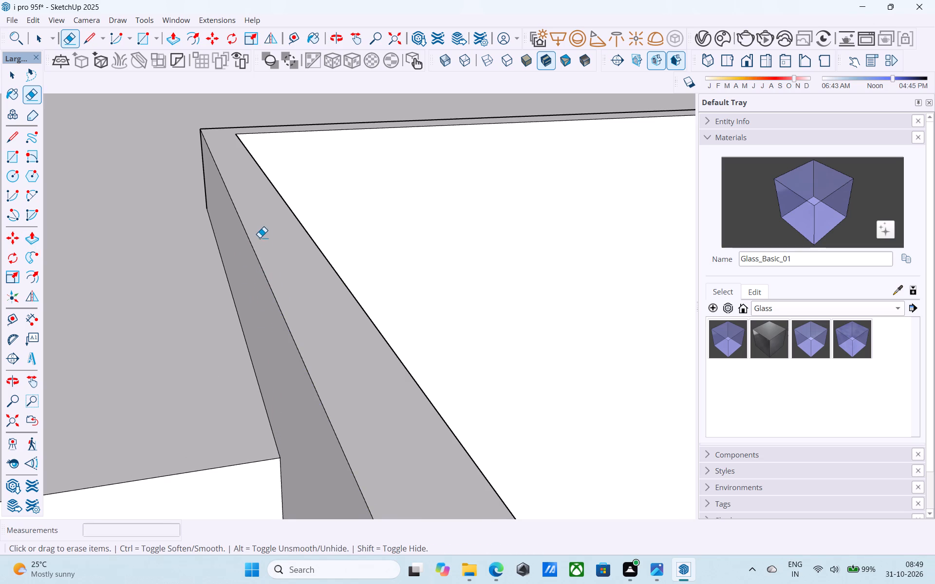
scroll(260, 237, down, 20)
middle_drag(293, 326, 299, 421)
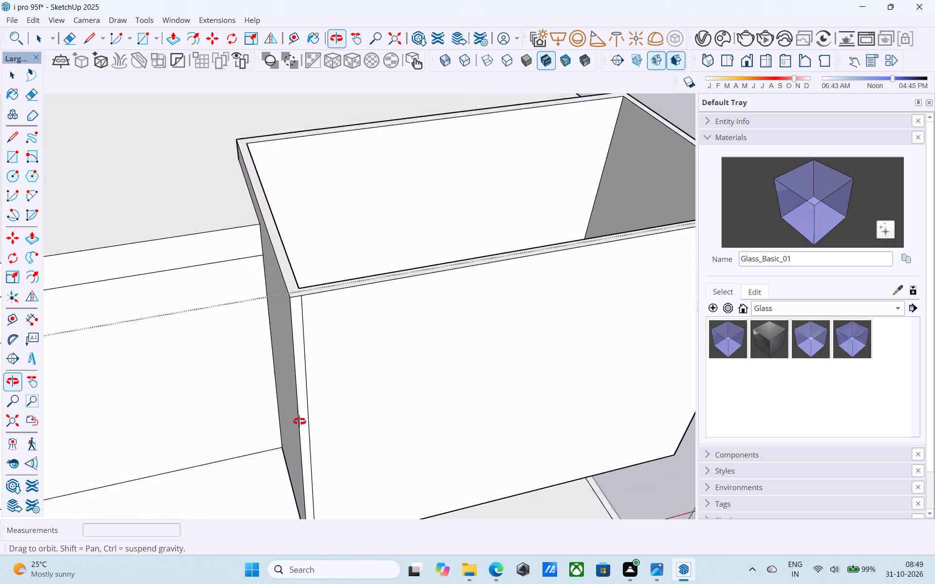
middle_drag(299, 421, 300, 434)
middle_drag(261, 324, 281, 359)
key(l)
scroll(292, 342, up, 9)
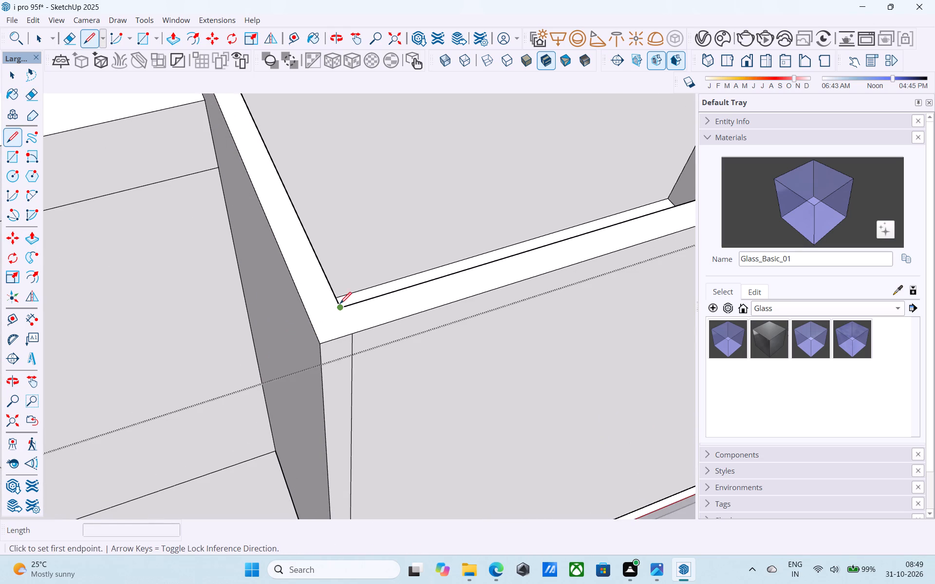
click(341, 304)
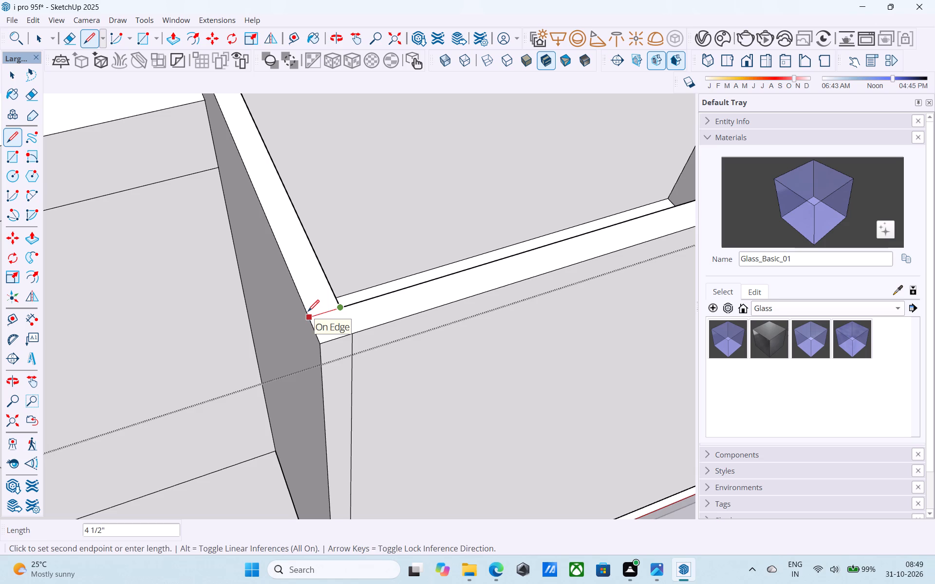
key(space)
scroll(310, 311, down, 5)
Save the model.
key(ctrl+s)
Inspect the completed side room parapet and the house exterior from several sides.
scroll(312, 307, down, 14)
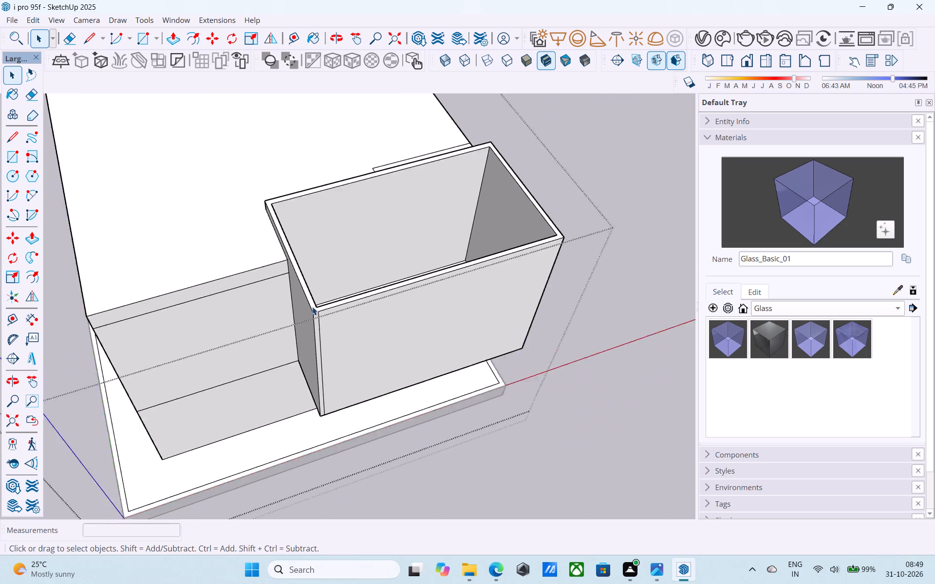
scroll(312, 307, down, 3)
middle_drag(312, 307, 133, 266)
scroll(280, 328, down, 3)
middle_drag(181, 259, 80, 242)
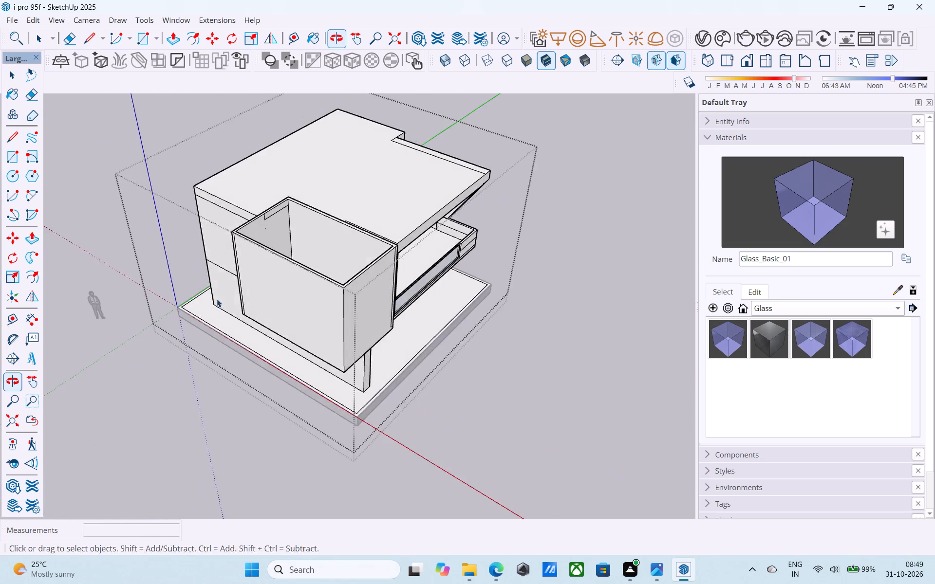
middle_drag(327, 335, 146, 175)
middle_drag(362, 272, 196, 283)
scroll(196, 283, up, 1)
middle_drag(287, 313, 192, 357)
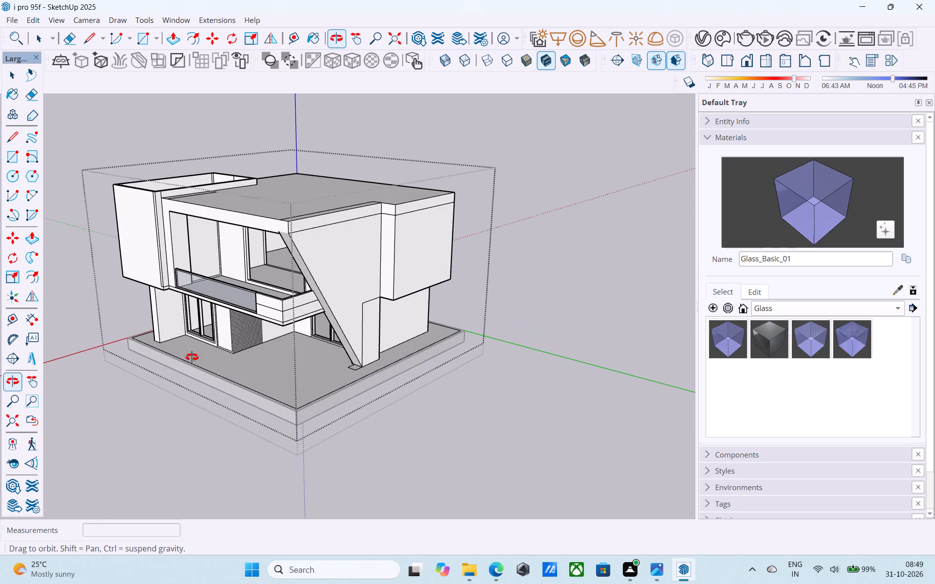
middle_drag(192, 357, 219, 365)
scroll(193, 244, up, 5)
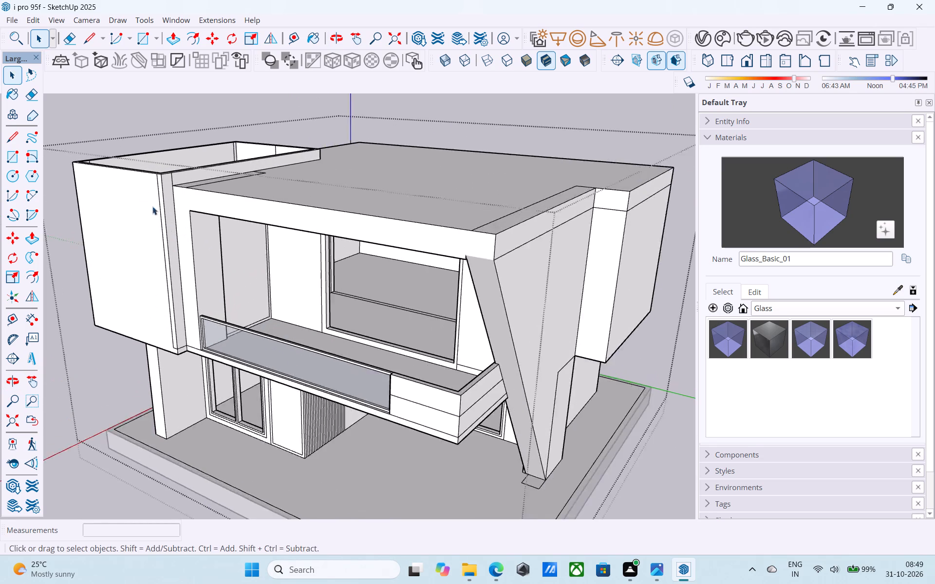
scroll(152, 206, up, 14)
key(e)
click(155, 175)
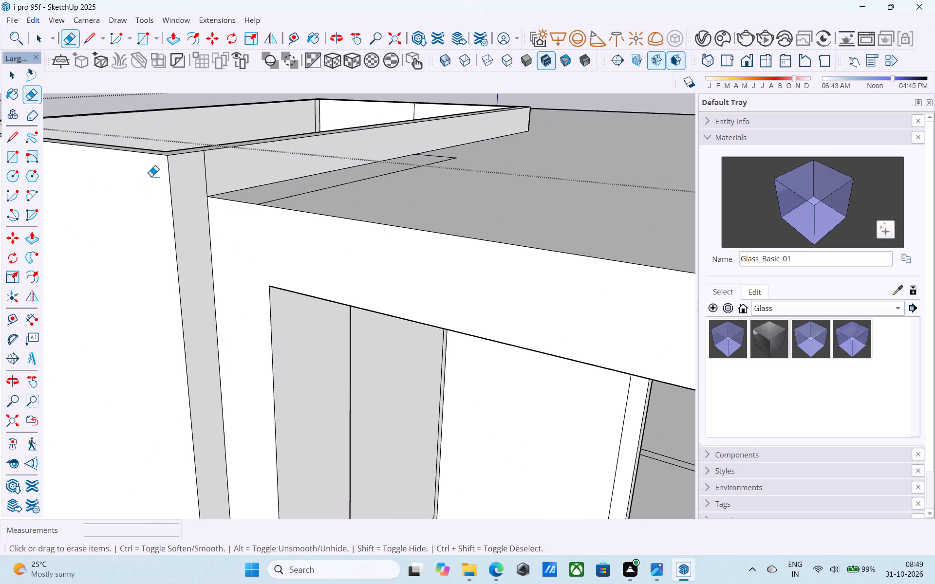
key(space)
Save the model again.
scroll(151, 176, down, 7)
key(ctrl+s)
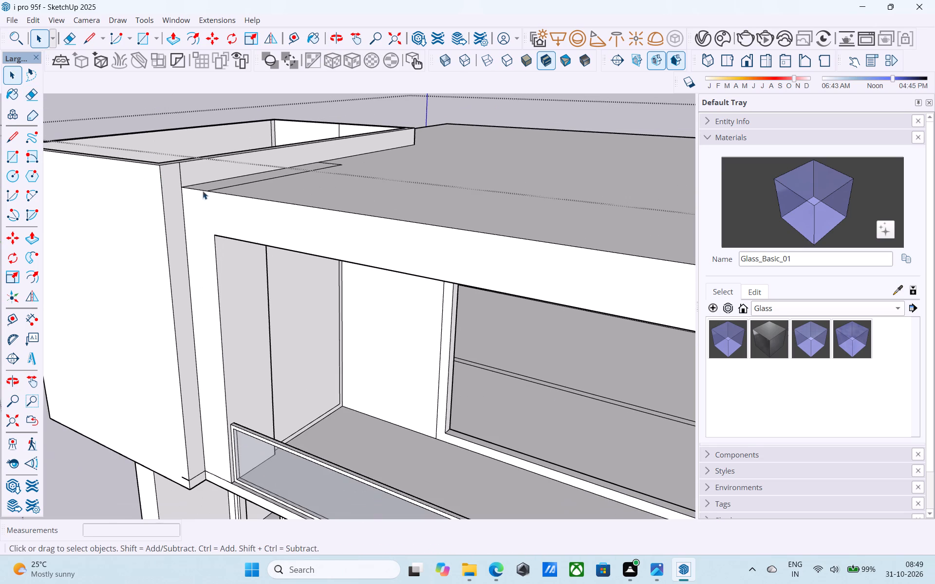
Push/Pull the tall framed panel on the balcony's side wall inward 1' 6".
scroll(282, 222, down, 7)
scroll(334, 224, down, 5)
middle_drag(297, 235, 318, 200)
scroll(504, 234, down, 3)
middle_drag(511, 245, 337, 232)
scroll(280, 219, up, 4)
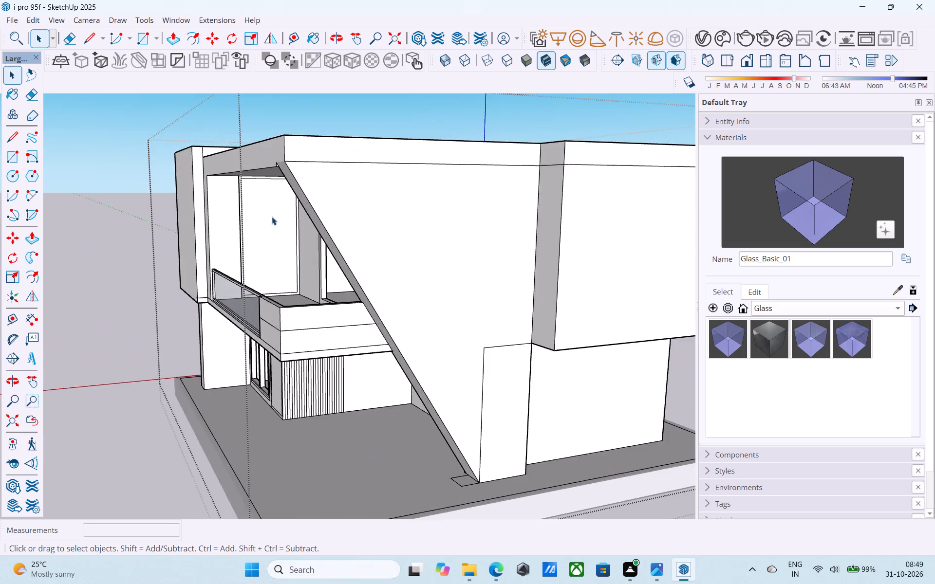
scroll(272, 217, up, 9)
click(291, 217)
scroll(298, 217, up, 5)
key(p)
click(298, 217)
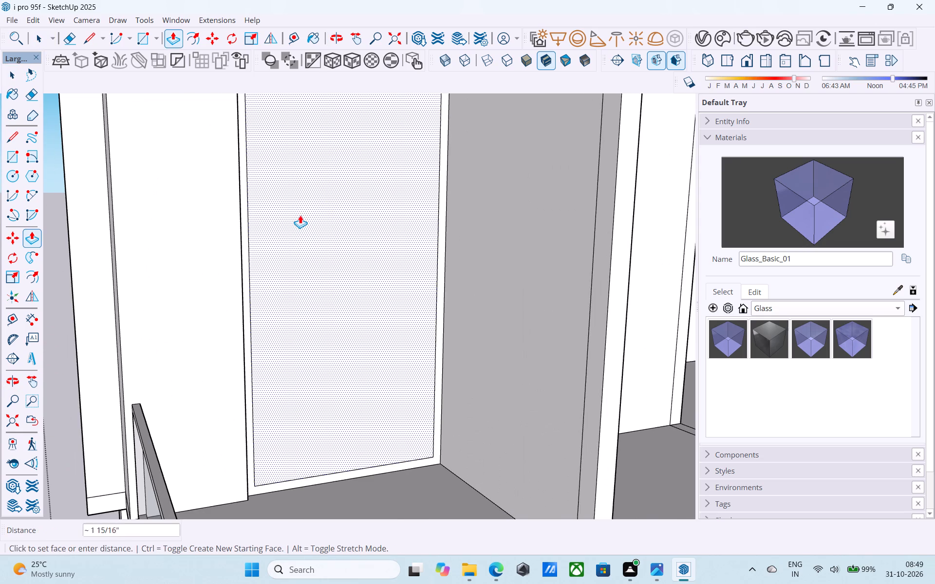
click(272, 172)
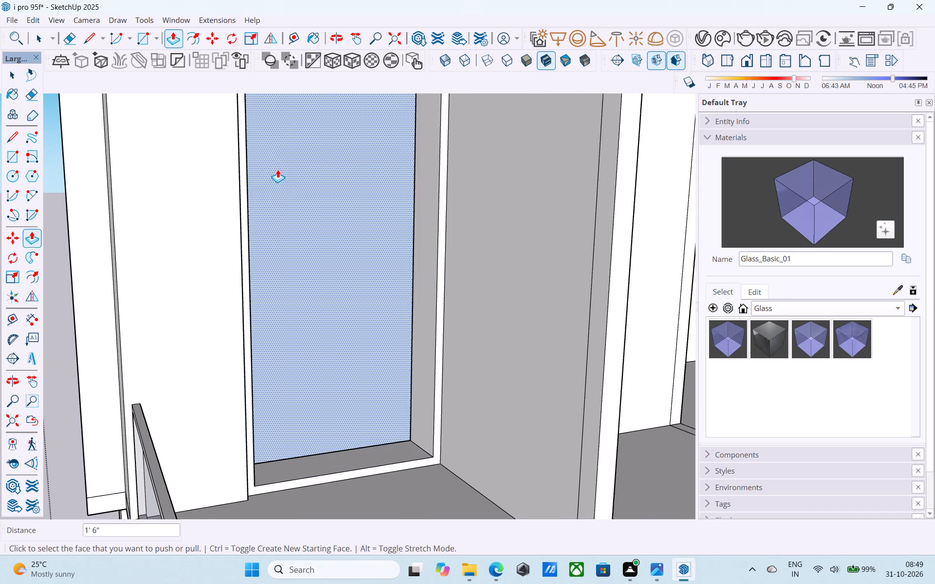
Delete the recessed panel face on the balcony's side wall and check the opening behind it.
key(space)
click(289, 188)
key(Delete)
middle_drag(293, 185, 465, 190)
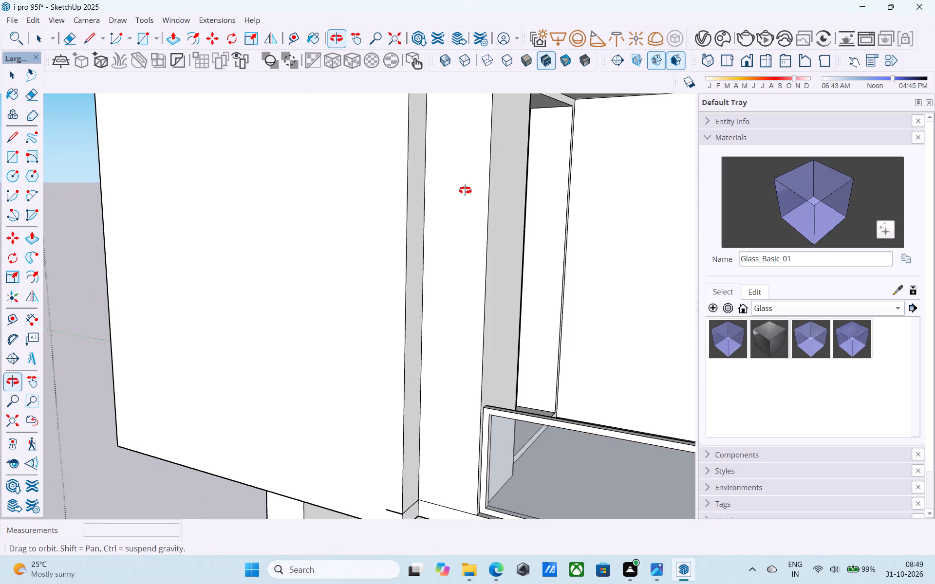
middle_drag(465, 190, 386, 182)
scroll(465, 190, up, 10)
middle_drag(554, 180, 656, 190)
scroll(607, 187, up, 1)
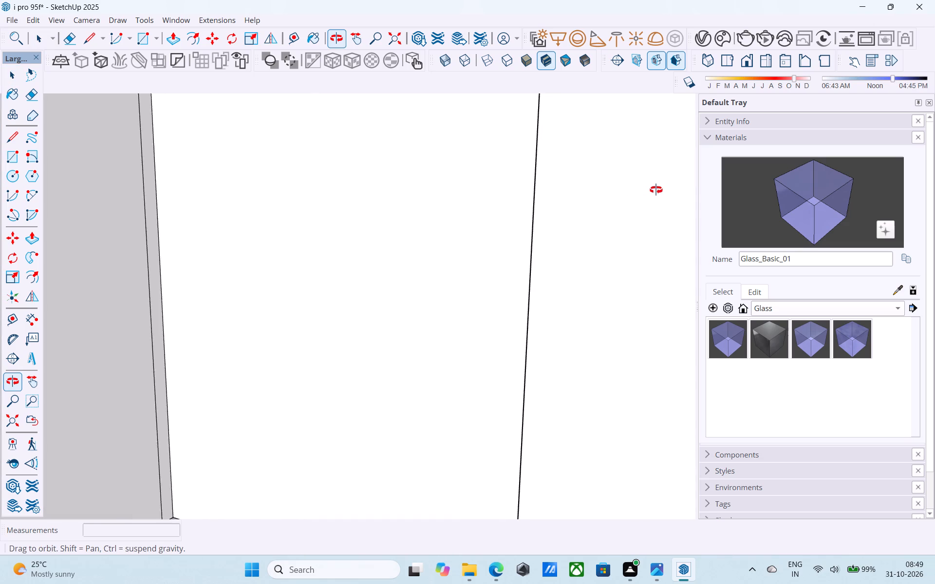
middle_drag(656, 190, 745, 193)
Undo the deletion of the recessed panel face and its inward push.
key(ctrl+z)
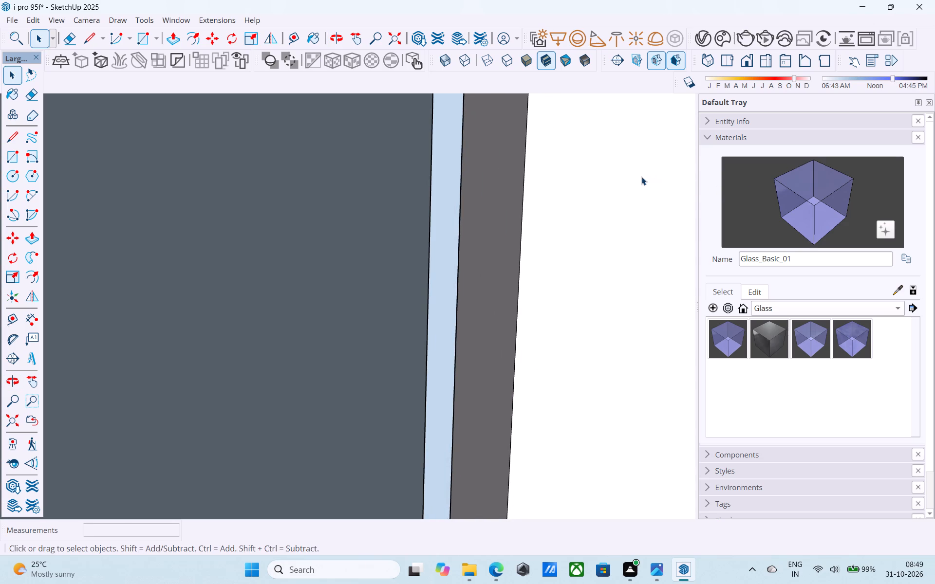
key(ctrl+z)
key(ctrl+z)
Push/Pull the tall framed panel on the balcony's side wall inward 1' 6" again.
middle_drag(616, 177, 409, 175)
scroll(408, 175, down, 20)
scroll(408, 175, down, 20)
scroll(408, 175, down, 5)
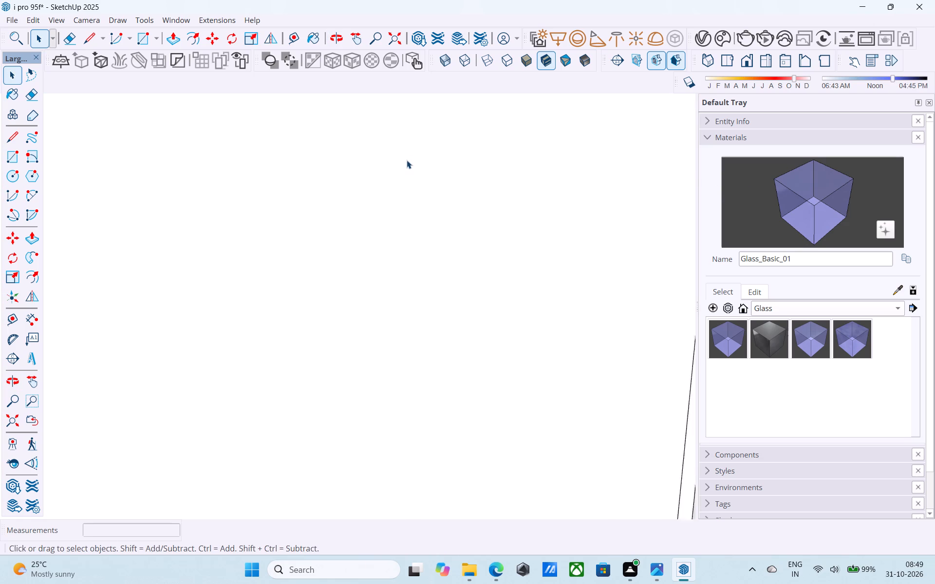
scroll(407, 160, down, 16)
click(376, 242)
key(p)
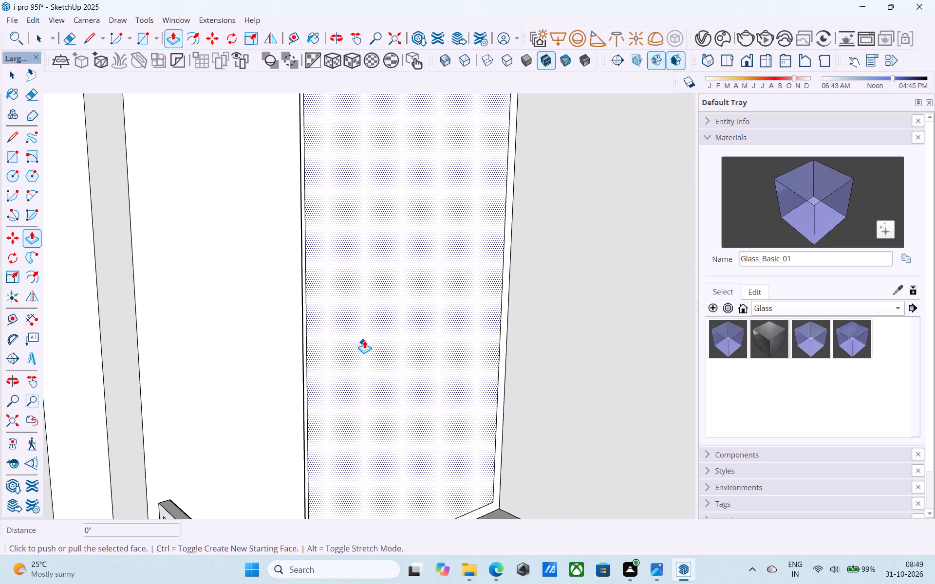
click(371, 337)
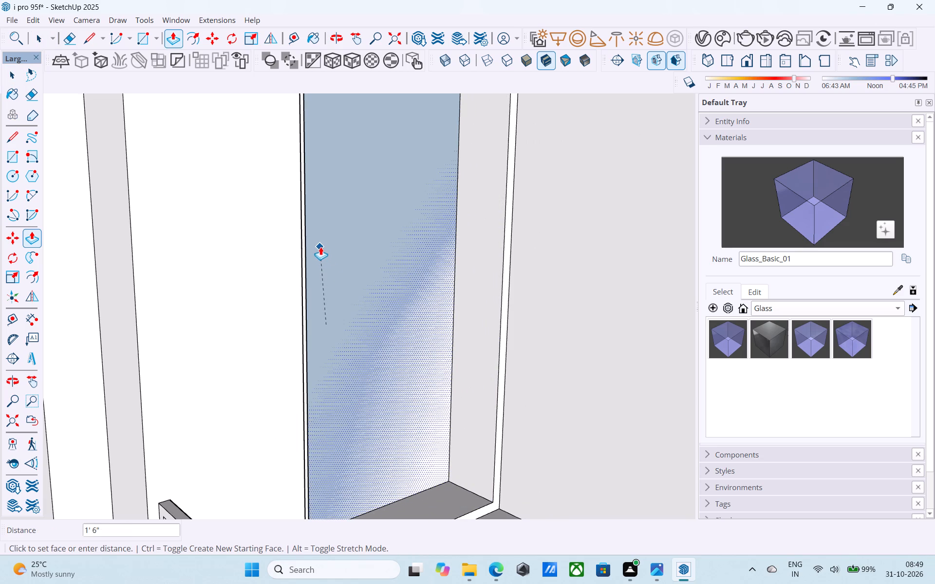
click(323, 242)
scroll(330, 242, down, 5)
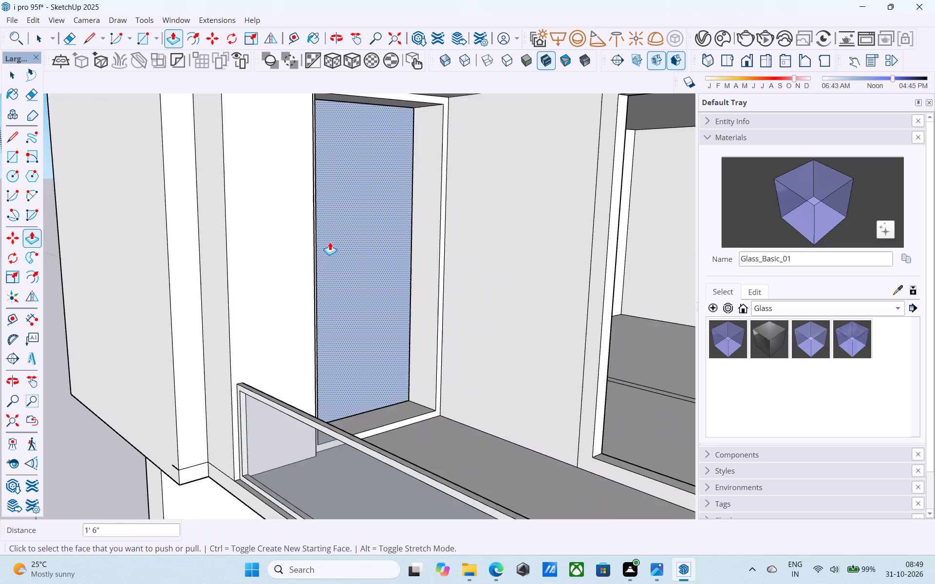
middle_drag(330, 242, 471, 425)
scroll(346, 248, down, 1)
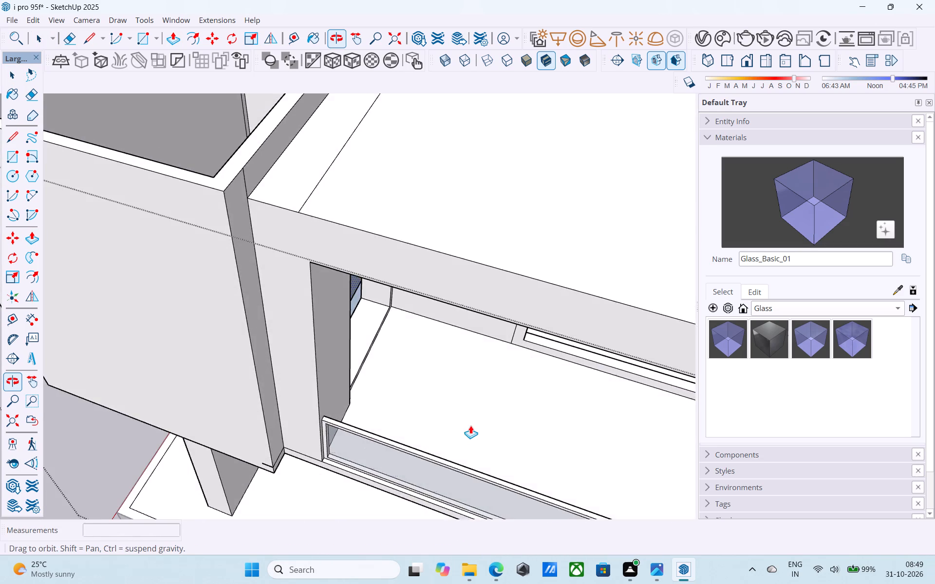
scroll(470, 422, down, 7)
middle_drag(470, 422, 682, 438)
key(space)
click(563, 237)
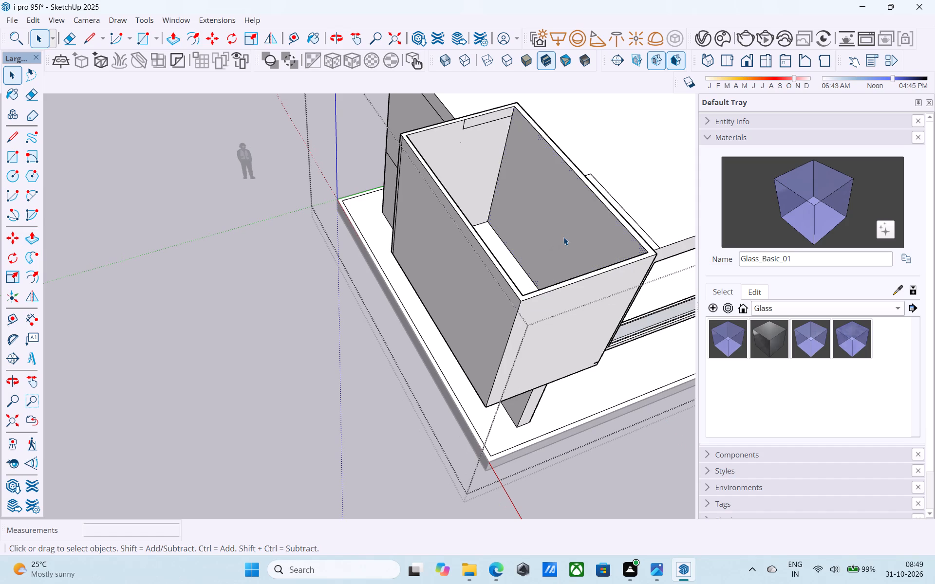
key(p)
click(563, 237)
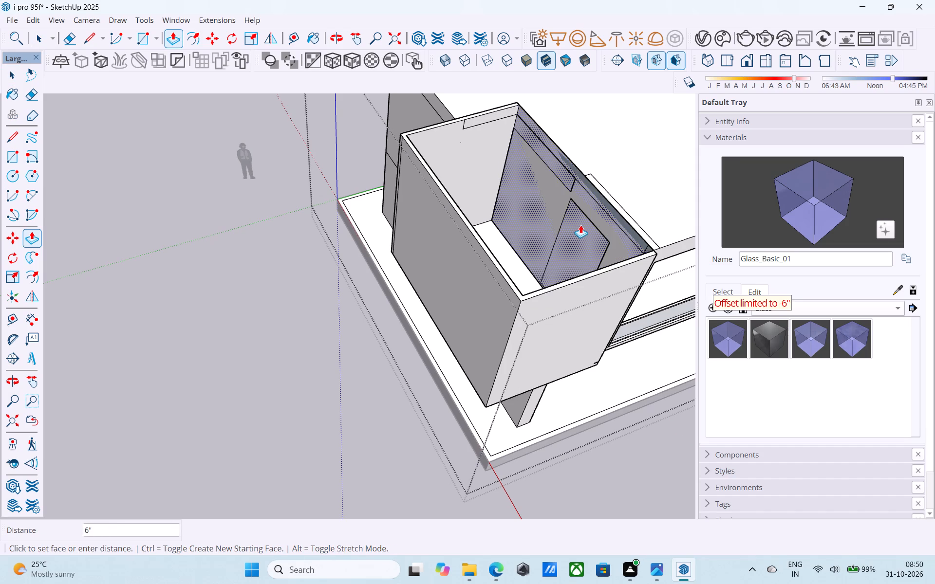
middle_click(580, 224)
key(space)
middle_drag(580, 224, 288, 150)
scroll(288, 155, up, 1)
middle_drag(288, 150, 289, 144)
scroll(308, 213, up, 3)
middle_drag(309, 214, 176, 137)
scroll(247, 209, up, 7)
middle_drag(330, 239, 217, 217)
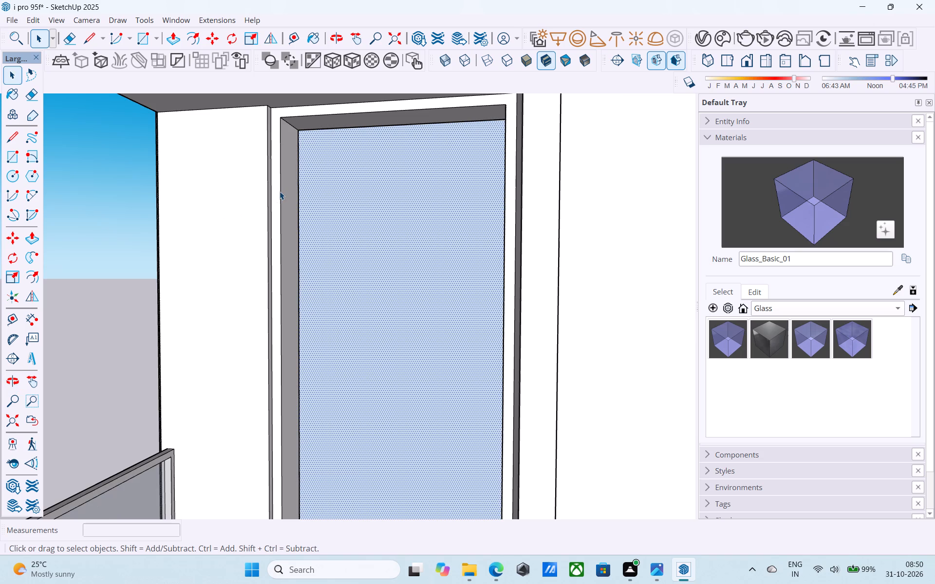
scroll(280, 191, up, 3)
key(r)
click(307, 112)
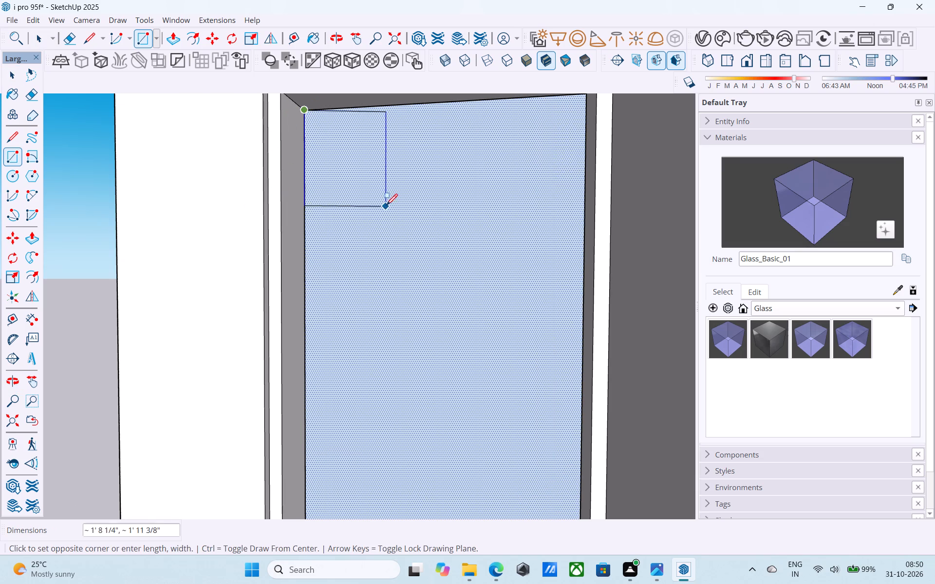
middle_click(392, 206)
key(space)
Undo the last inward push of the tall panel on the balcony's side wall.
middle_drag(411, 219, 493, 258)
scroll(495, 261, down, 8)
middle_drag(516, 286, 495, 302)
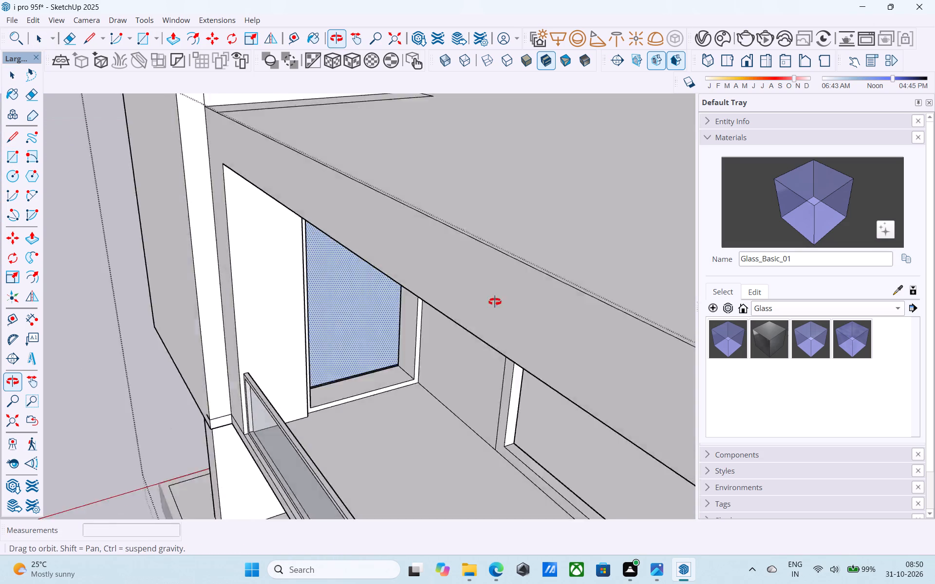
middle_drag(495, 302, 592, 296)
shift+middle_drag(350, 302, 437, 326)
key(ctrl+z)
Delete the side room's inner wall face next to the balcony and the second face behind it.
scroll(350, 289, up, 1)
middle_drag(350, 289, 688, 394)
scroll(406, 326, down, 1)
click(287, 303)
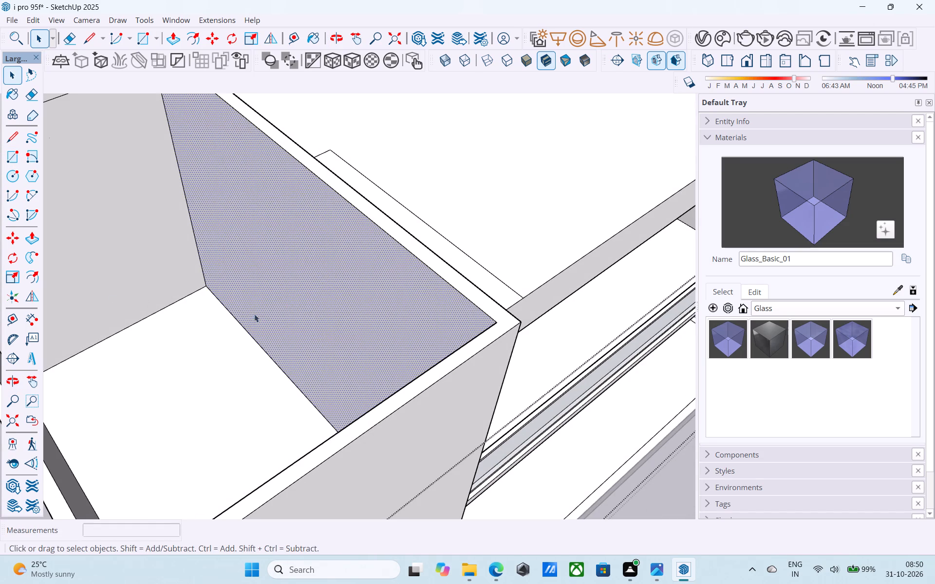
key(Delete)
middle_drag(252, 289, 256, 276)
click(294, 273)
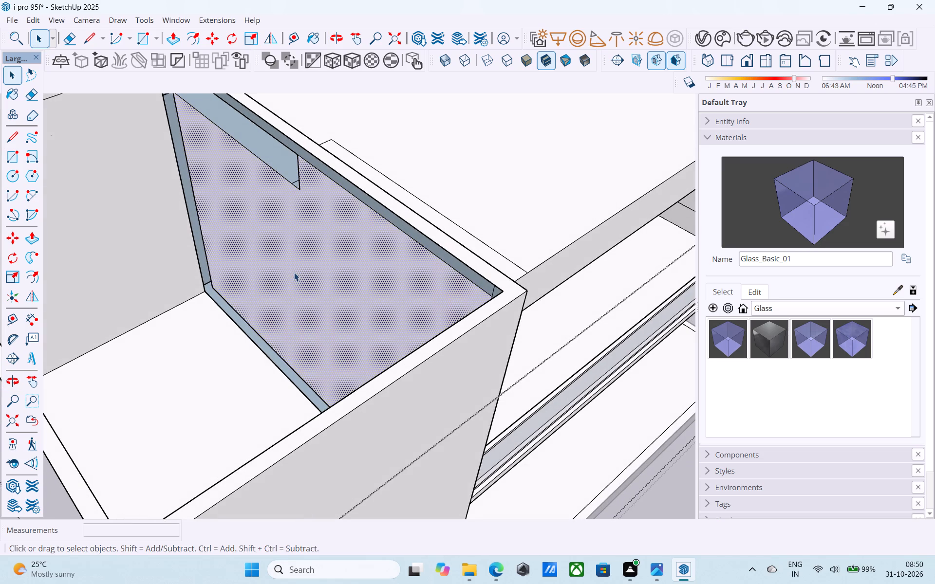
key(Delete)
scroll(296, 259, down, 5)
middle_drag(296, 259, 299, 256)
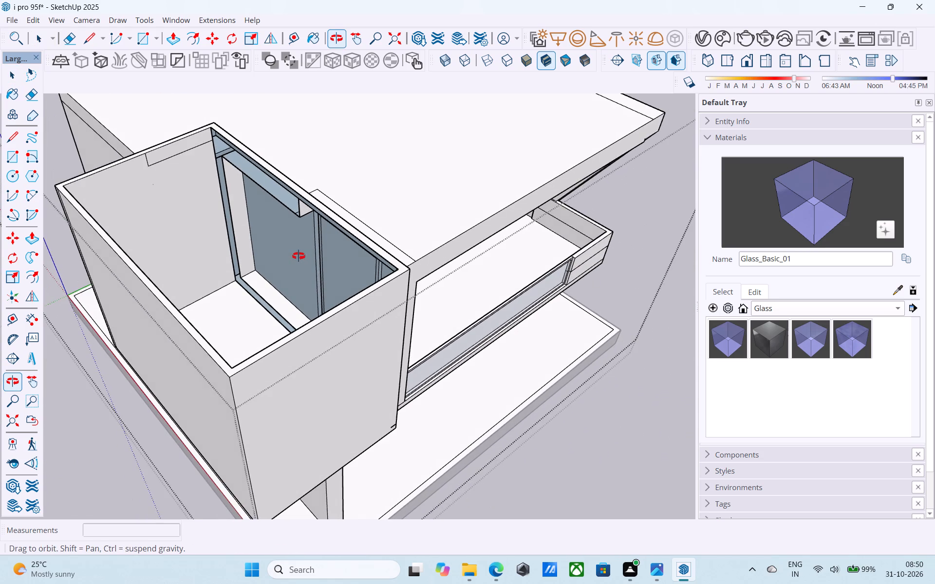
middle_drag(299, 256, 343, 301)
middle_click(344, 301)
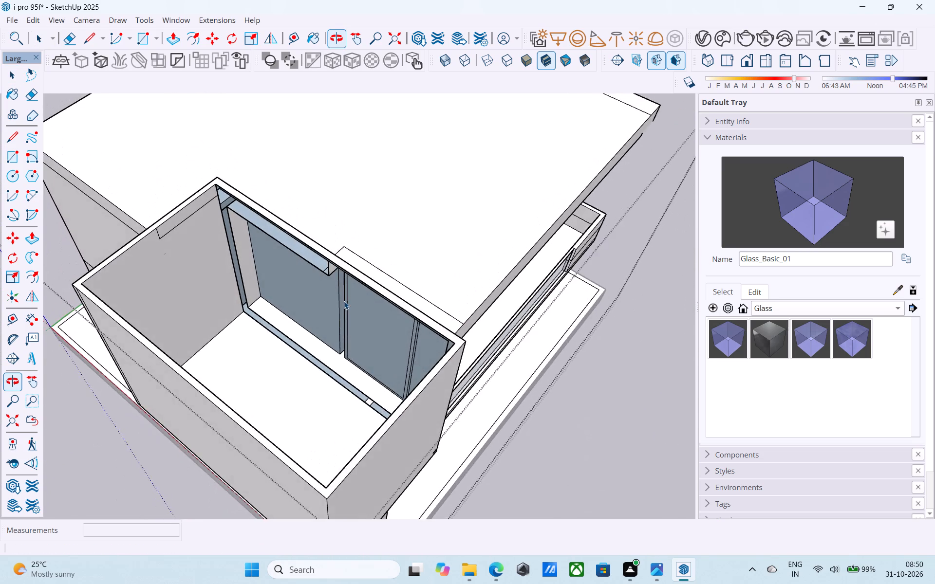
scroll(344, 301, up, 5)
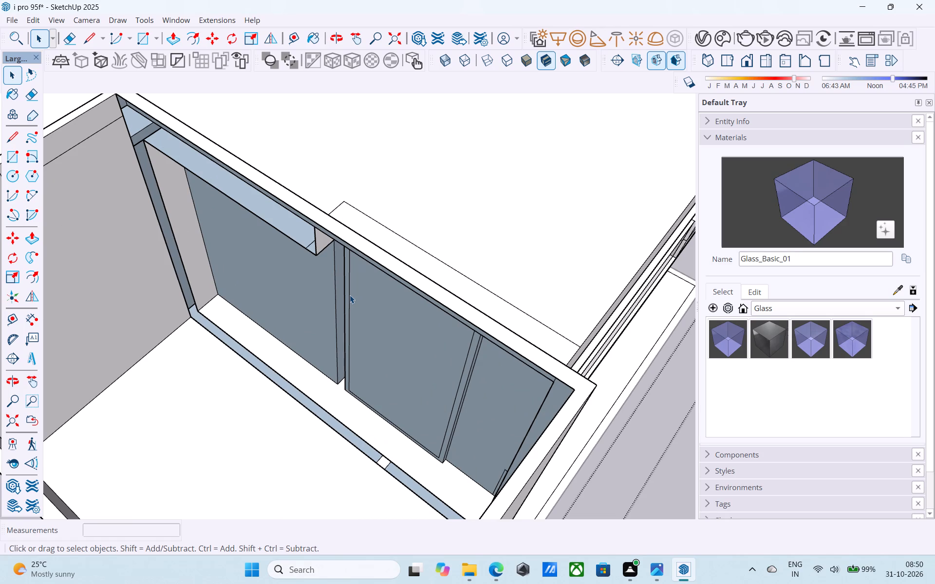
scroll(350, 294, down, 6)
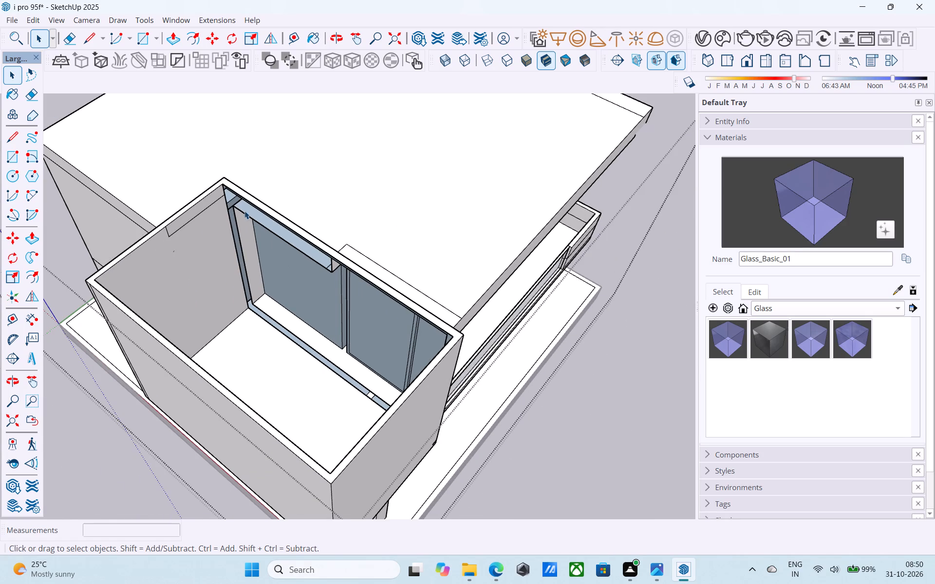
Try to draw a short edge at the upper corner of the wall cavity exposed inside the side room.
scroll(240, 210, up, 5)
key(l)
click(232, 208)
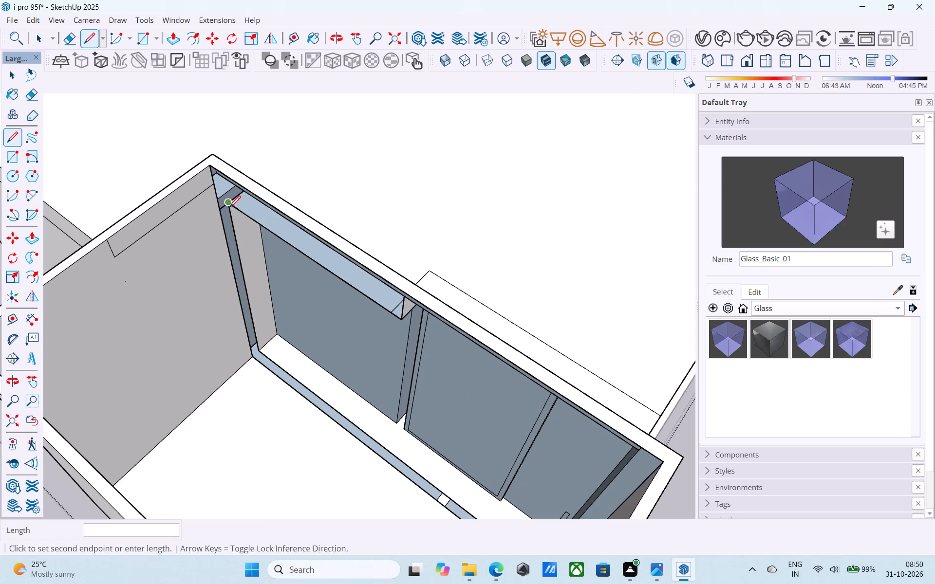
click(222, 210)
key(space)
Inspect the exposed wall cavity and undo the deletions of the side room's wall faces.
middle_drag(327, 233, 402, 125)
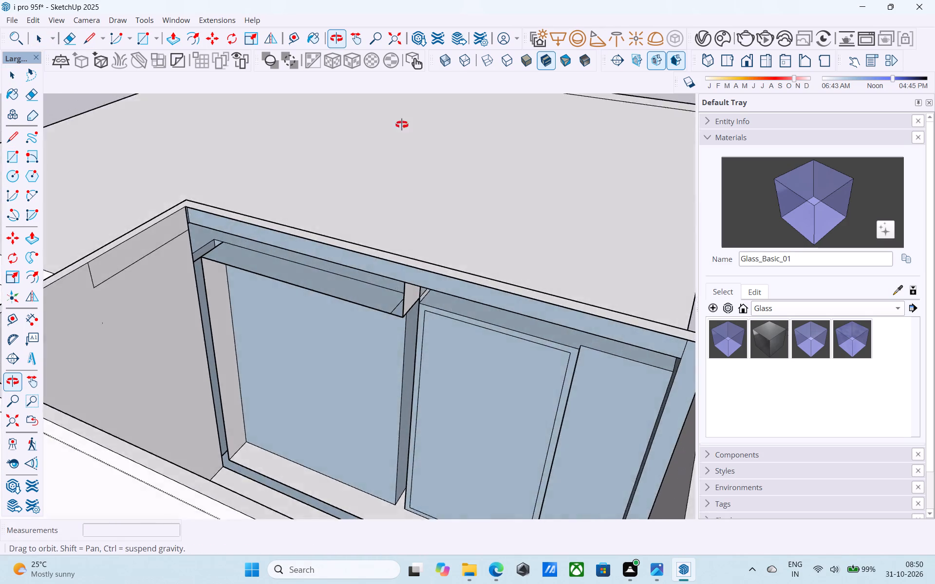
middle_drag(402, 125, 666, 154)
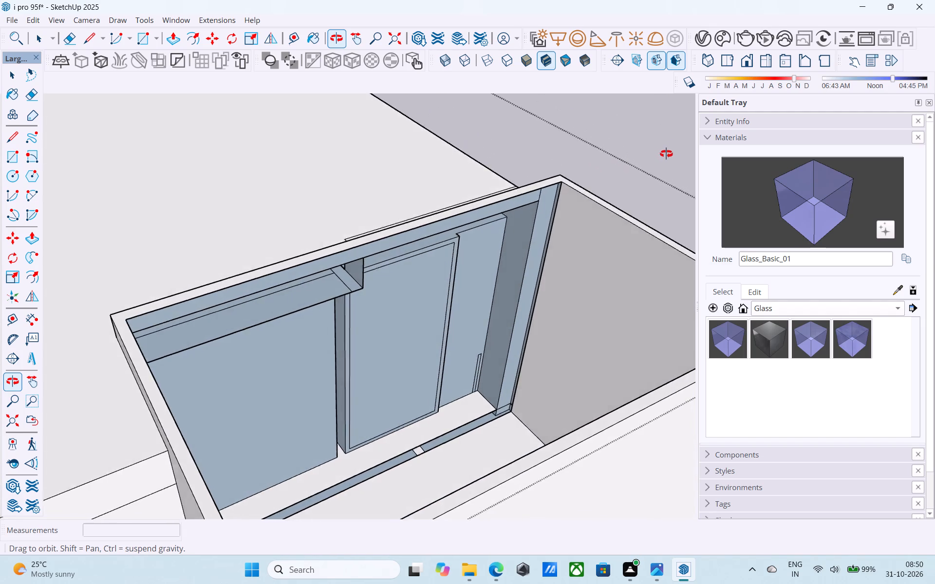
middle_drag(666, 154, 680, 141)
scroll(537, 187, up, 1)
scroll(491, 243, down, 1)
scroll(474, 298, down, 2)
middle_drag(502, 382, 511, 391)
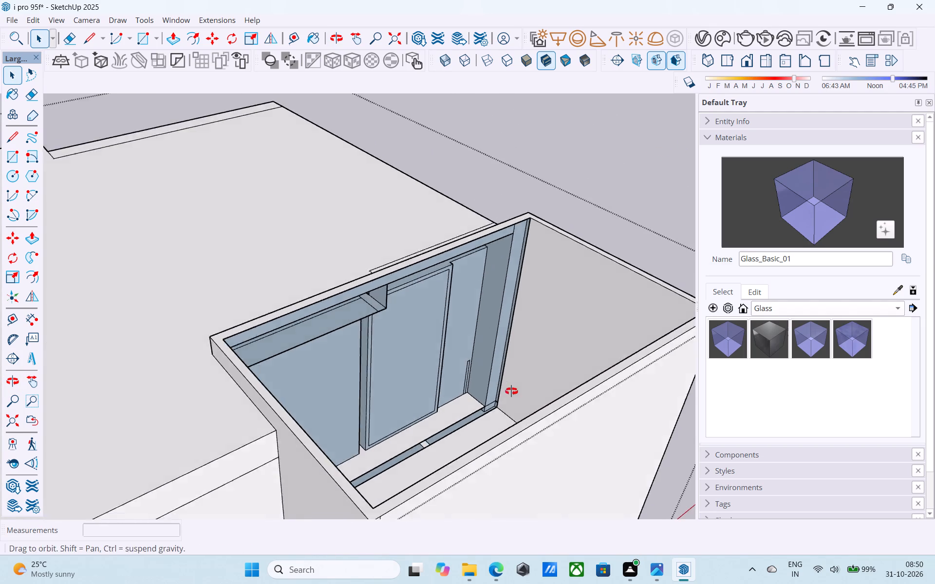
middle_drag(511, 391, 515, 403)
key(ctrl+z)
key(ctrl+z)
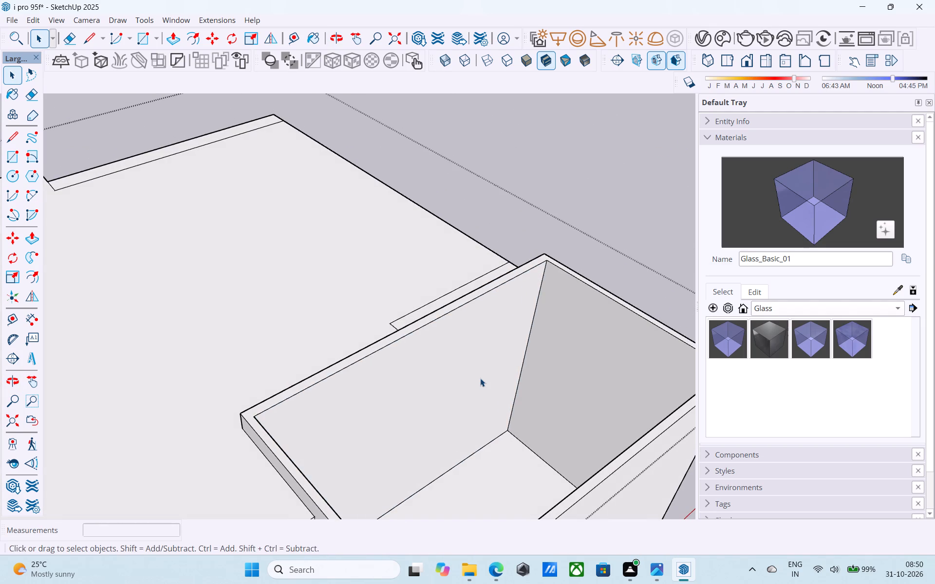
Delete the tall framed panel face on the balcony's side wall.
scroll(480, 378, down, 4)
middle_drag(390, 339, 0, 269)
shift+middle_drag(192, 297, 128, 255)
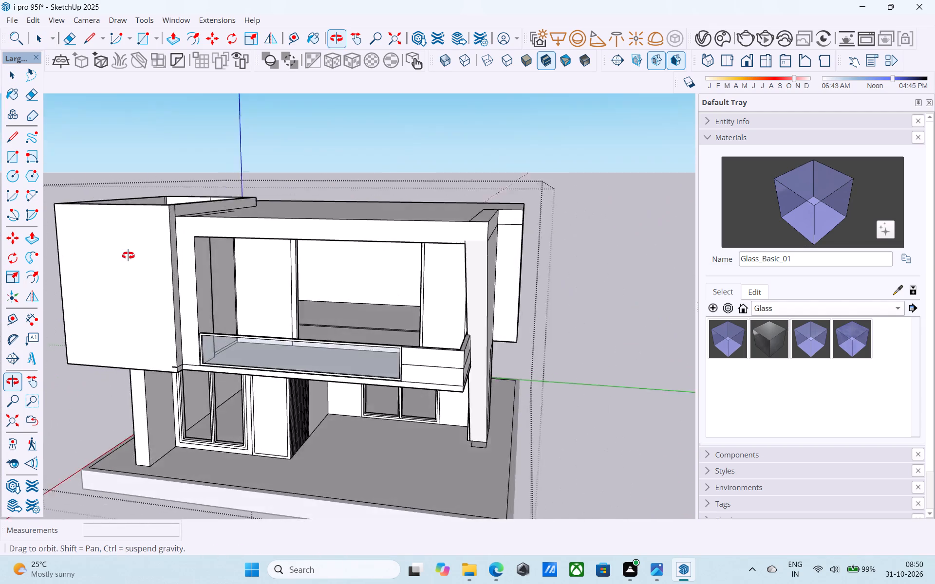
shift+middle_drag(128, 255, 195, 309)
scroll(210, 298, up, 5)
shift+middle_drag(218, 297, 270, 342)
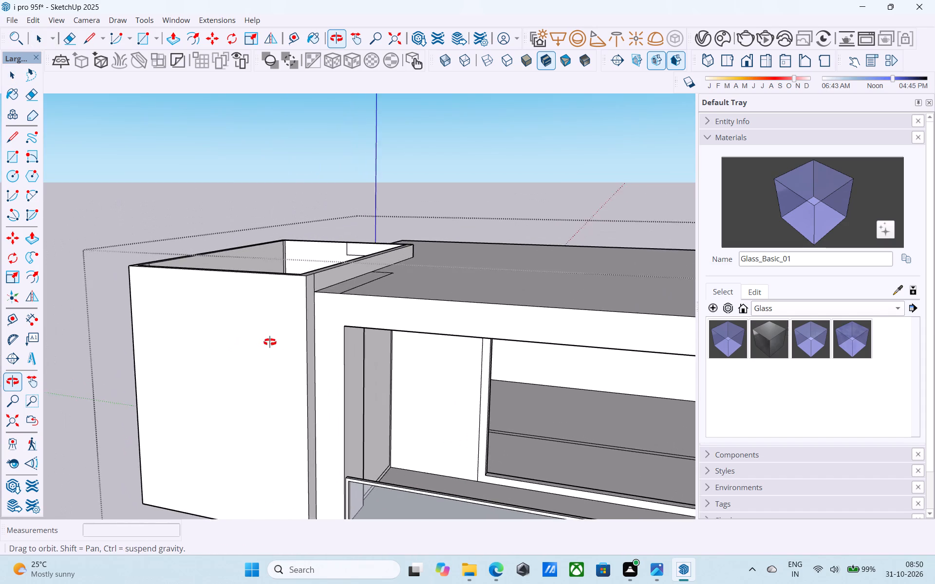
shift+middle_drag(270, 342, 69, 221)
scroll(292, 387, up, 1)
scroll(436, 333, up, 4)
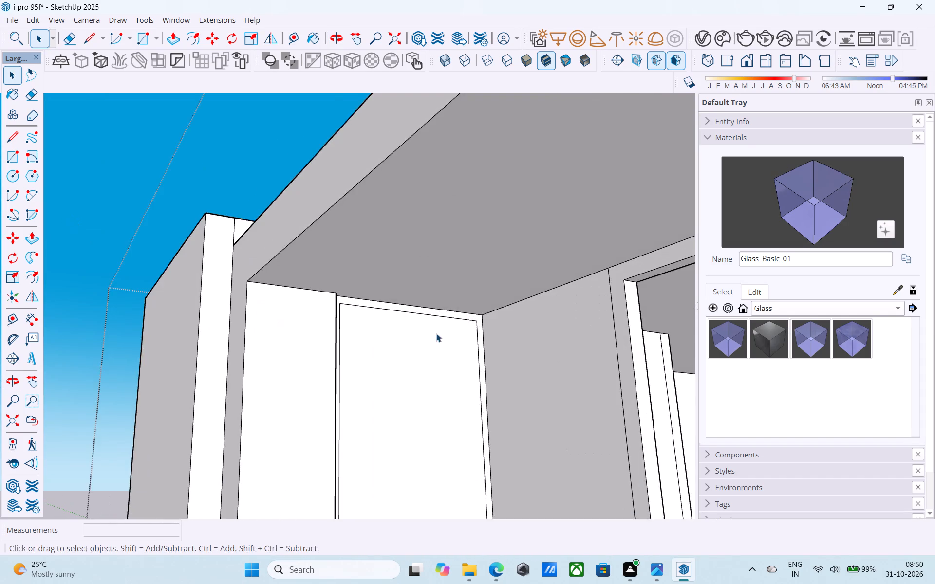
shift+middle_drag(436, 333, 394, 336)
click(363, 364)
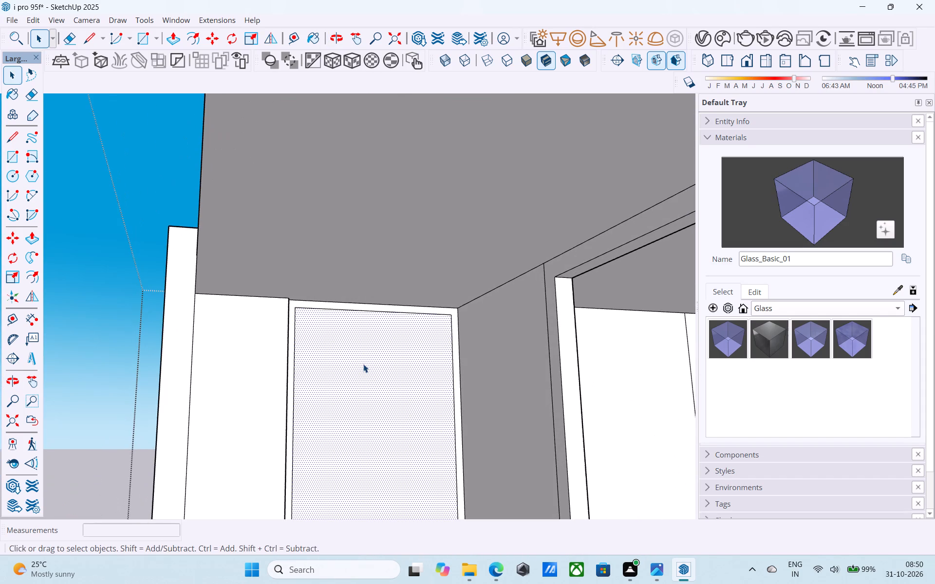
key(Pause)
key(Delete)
Examine the framed opening in the balcony's side wall and the space behind it.
scroll(372, 350, down, 5)
middle_drag(372, 347, 366, 348)
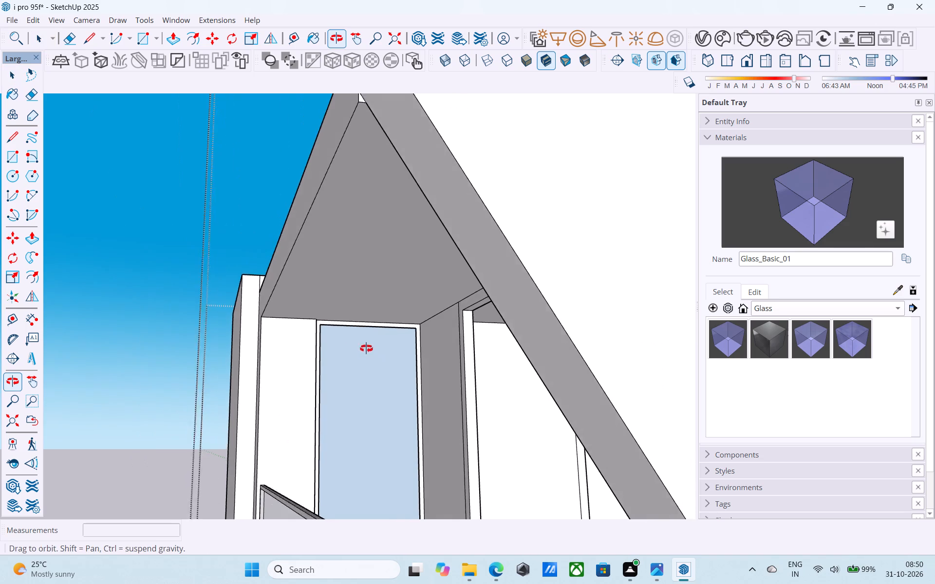
middle_drag(366, 348, 365, 355)
scroll(312, 354, up, 5)
middle_drag(322, 347, 306, 344)
scroll(303, 339, up, 13)
middle_drag(299, 335, 83, 349)
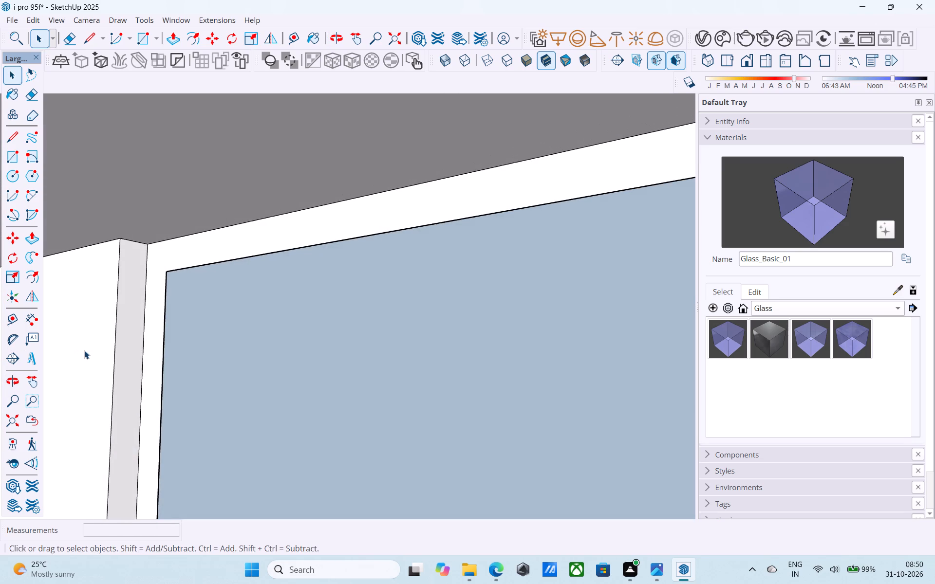
key(space)
scroll(115, 341, down, 5)
middle_drag(252, 314, 820, 282)
scroll(453, 230, down, 17)
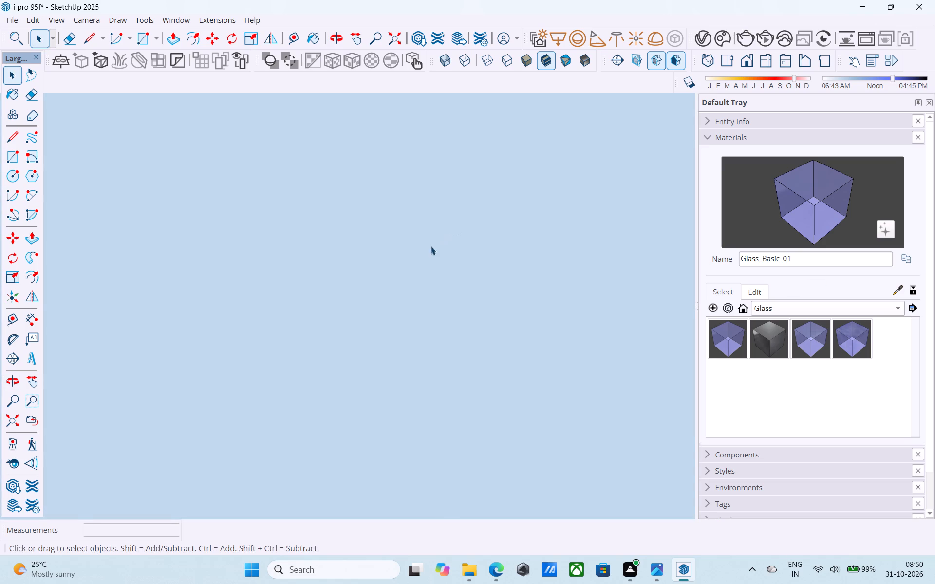
scroll(431, 246, down, 20)
scroll(431, 246, down, 16)
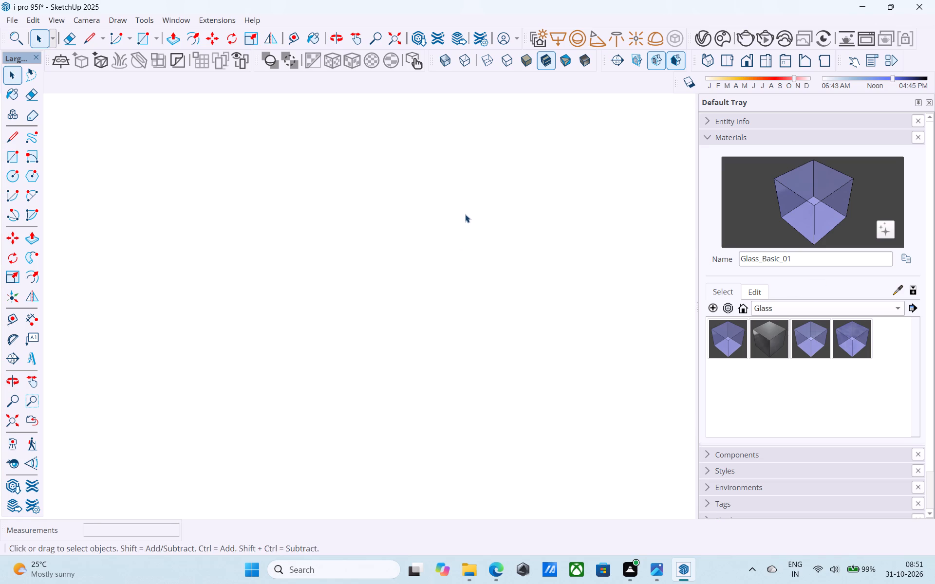
scroll(465, 214, down, 20)
scroll(465, 214, down, 16)
key(space)
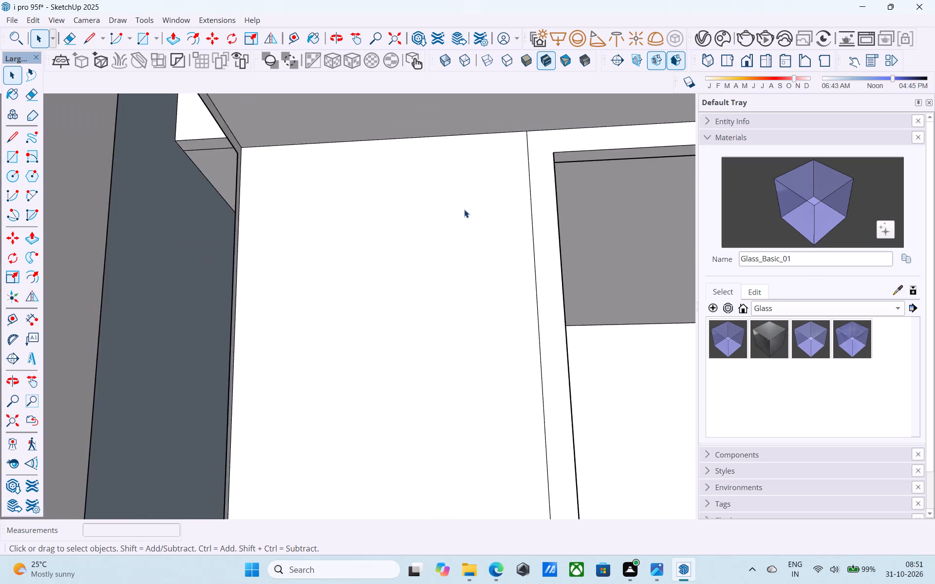
scroll(464, 209, down, 11)
middle_drag(450, 233, 353, 281)
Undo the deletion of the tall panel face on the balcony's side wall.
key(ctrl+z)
Push/Pull the tall framed panel on the balcony's side wall inward 1' 6".
scroll(291, 275, down, 5)
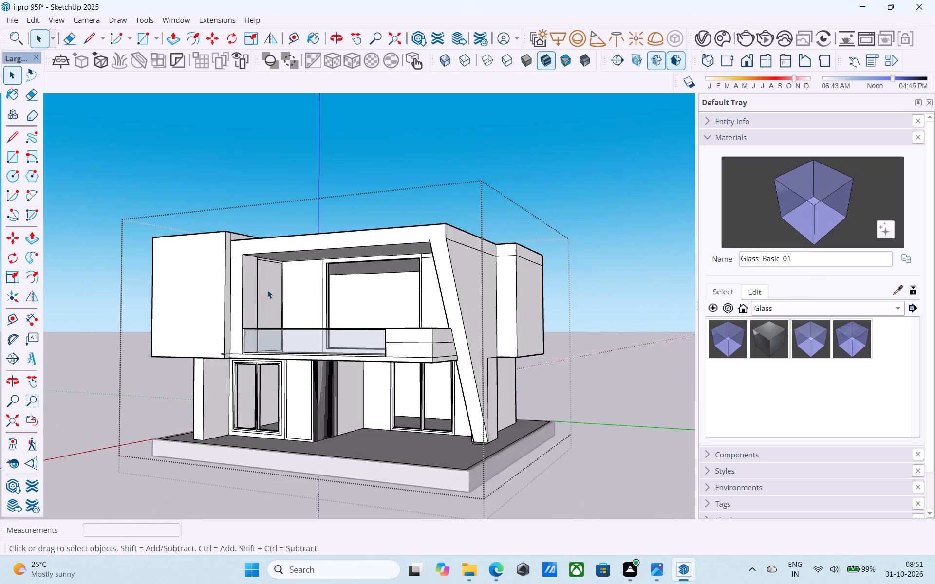
middle_drag(266, 291, 227, 336)
scroll(256, 322, up, 12)
click(260, 319)
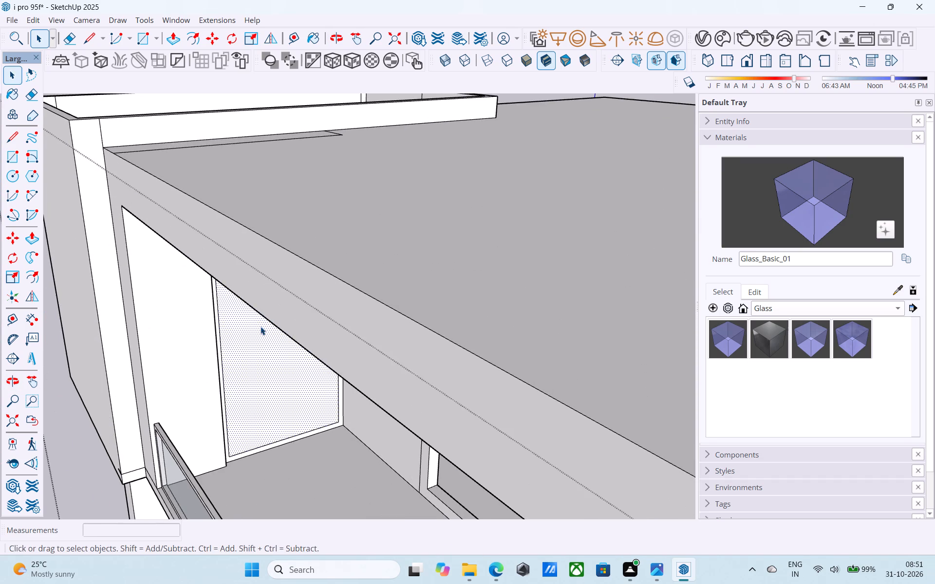
shift+middle_drag(261, 327, 273, 281)
scroll(271, 293, up, 4)
key(p)
click(270, 296)
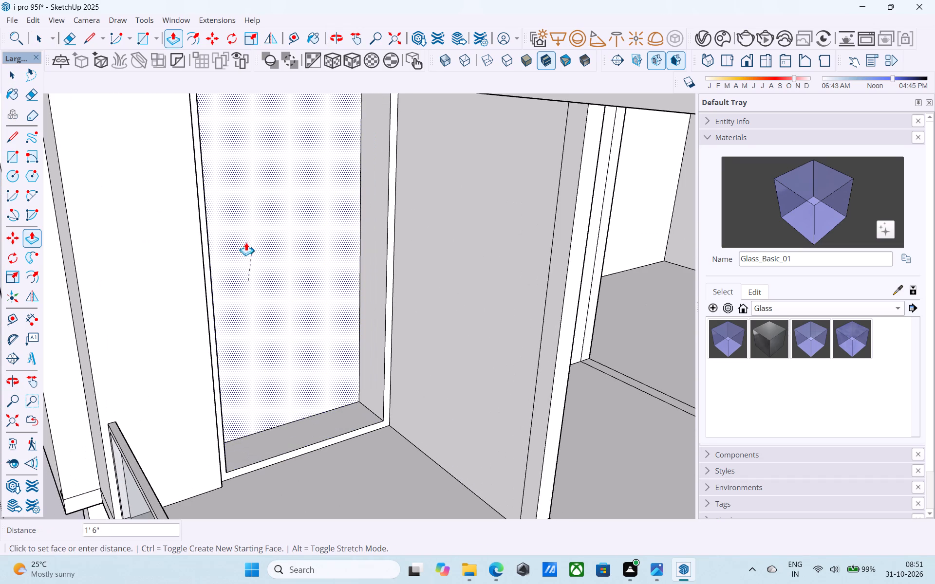
click(240, 232)
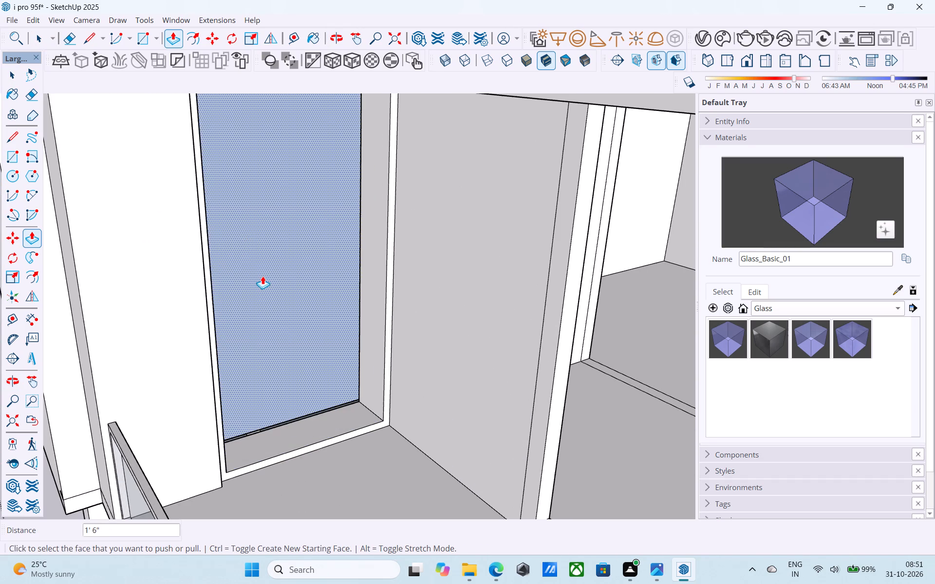
key(space)
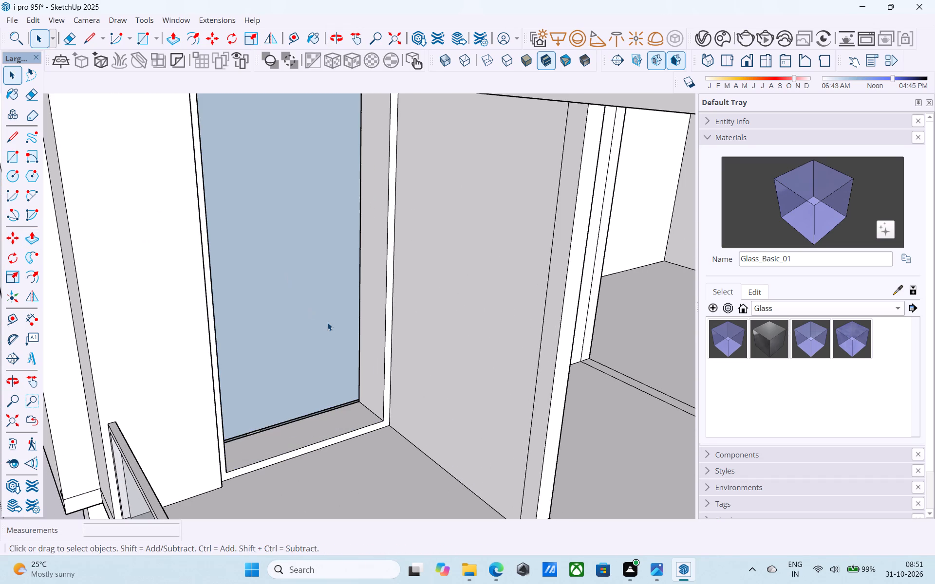
Draw a short edge from the lower back corner of the recessed door opening, beside the balcony's rear wall.
key(l)
click(361, 402)
scroll(361, 402, up, 12)
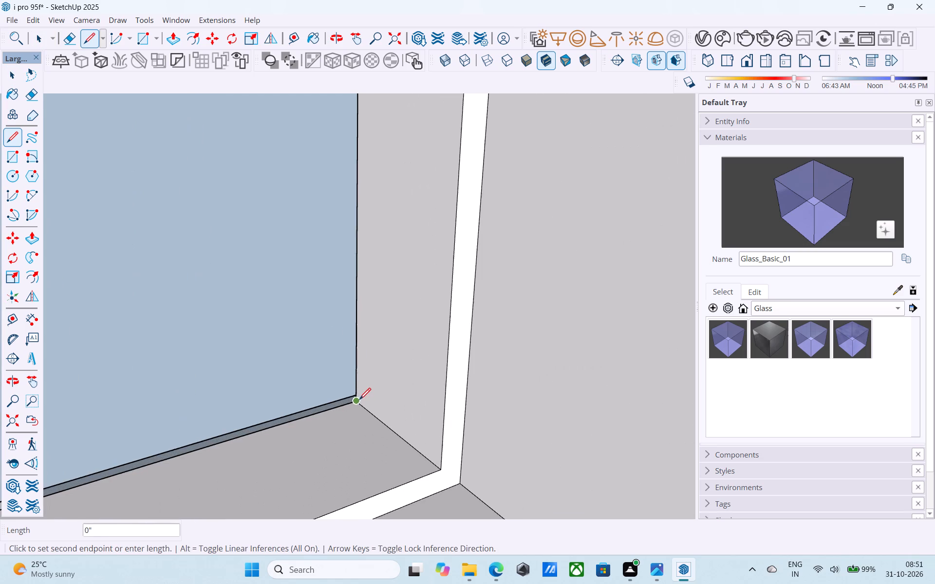
click(332, 378)
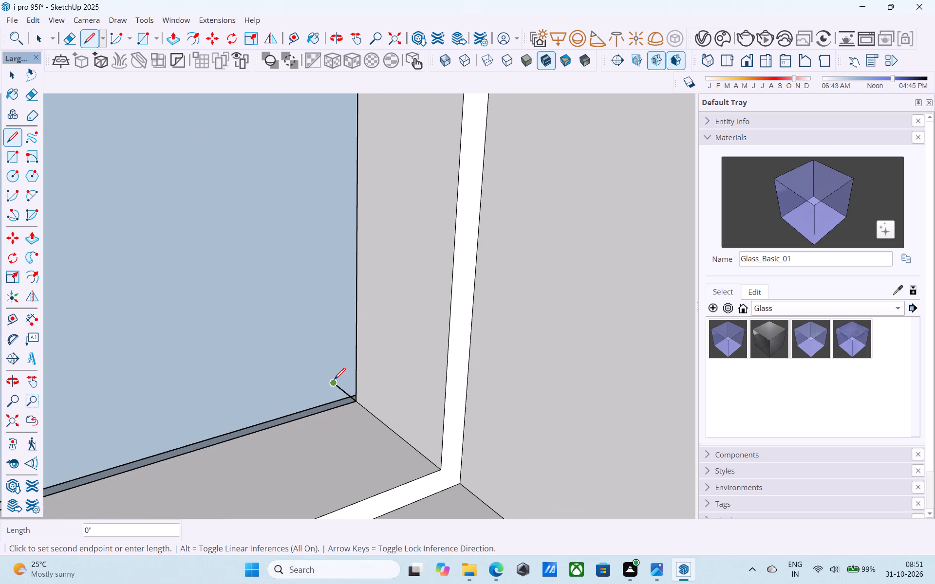
click(333, 380)
key(space)
Draw a guide edge from the recessed door opening's upper front corner straight into the side room.
scroll(335, 362, down, 5)
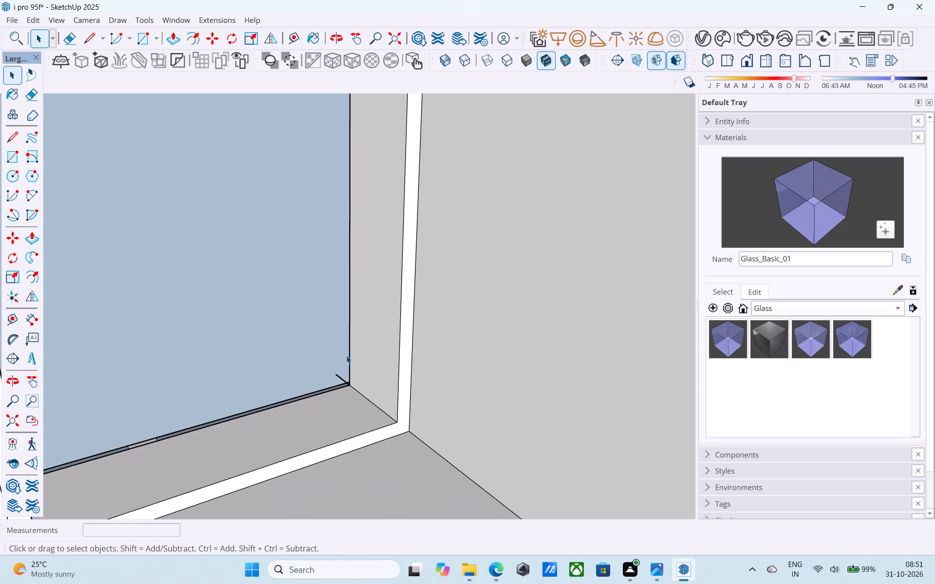
scroll(359, 338, down, 9)
shift+middle_drag(362, 332, 561, 396)
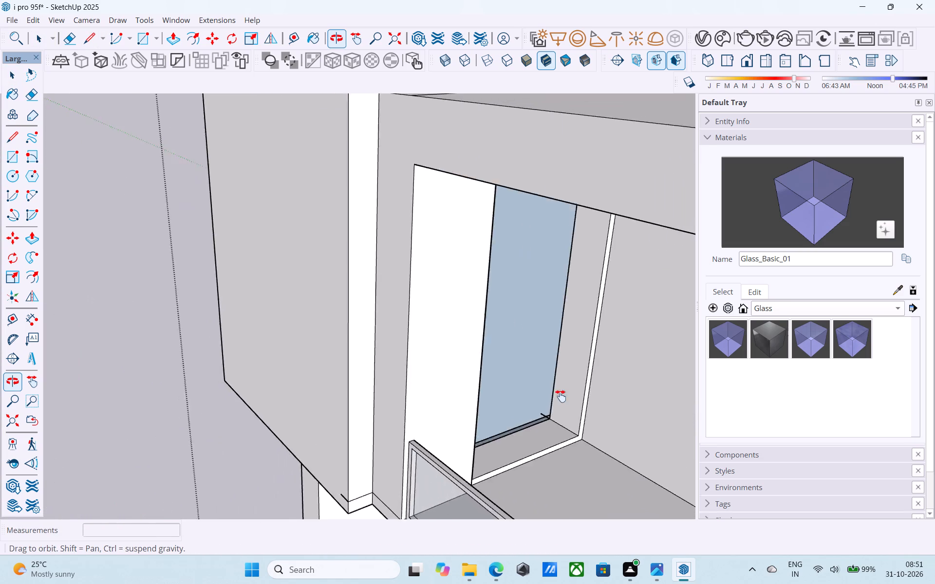
shift+middle_drag(561, 396, 406, 309)
scroll(434, 208, up, 4)
middle_drag(435, 206, 392, 192)
key(l)
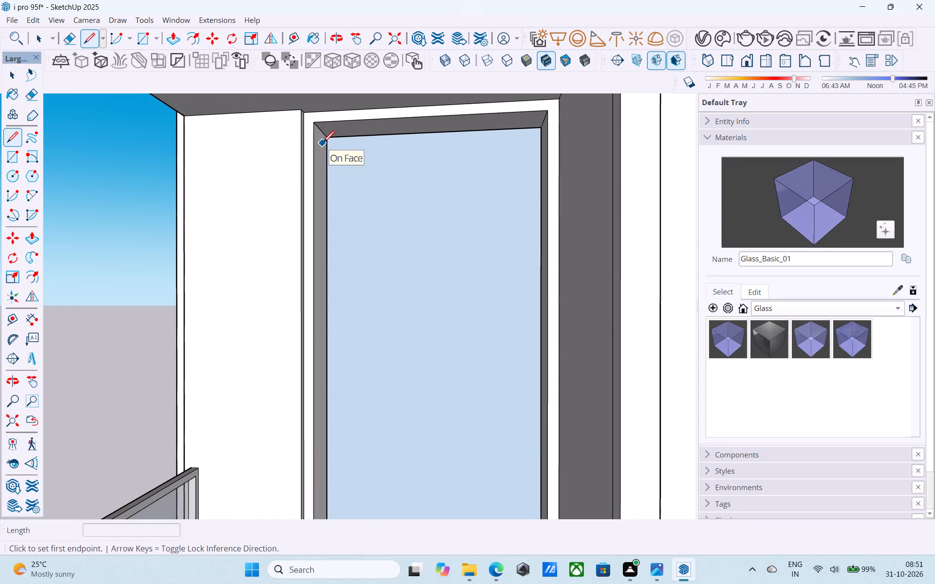
click(326, 141)
middle_drag(336, 154, 594, 392)
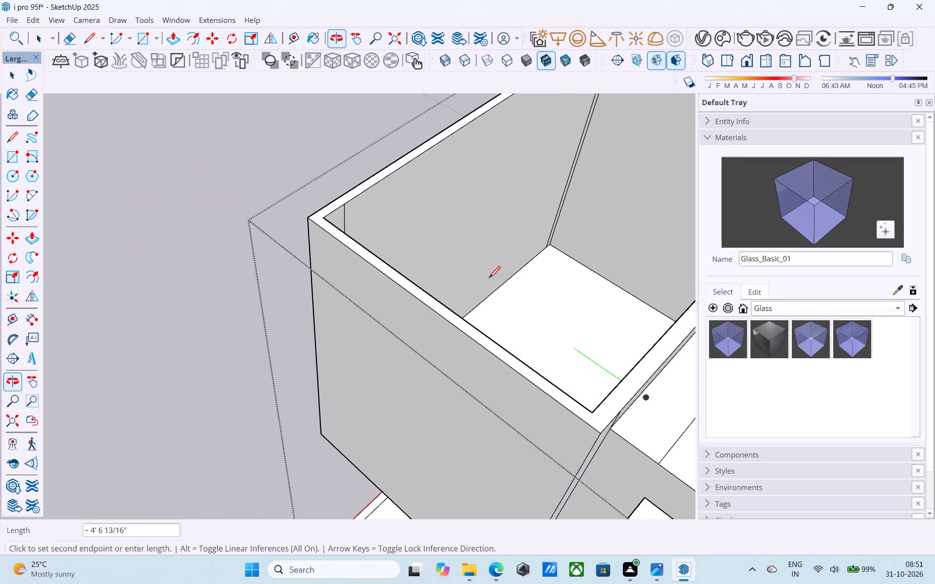
click(388, 220)
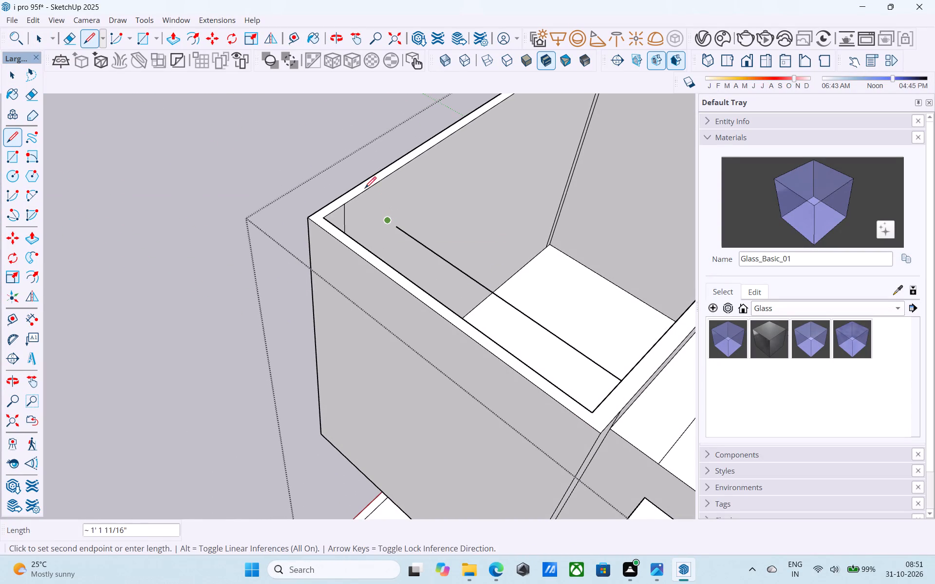
middle_drag(276, 97, 262, 88)
scroll(262, 88, down, 12)
middle_drag(370, 255, 335, 169)
key(space)
Draw a parallel guide edge about 11' 1 1/2" long from the opening's lower rear corner across the side room.
middle_drag(494, 315, 447, 189)
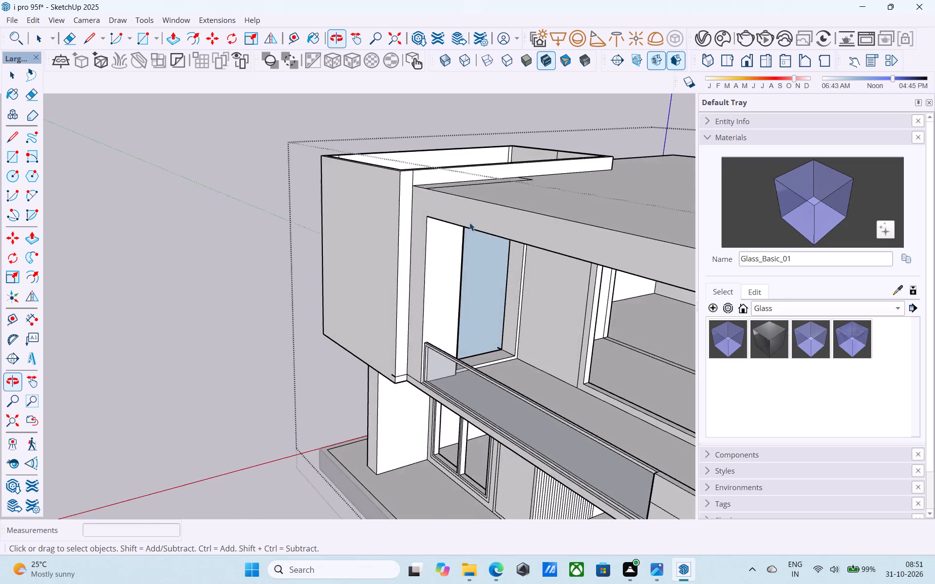
scroll(525, 343, up, 5)
key(l)
scroll(515, 351, up, 5)
click(474, 354)
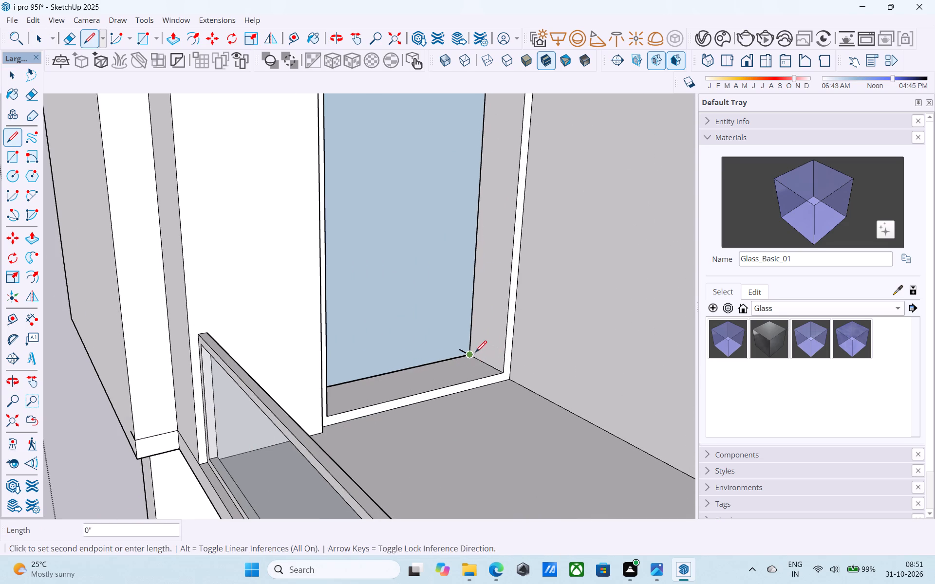
scroll(476, 353, down, 9)
middle_drag(490, 400, 612, 547)
middle_drag(450, 382, 411, 456)
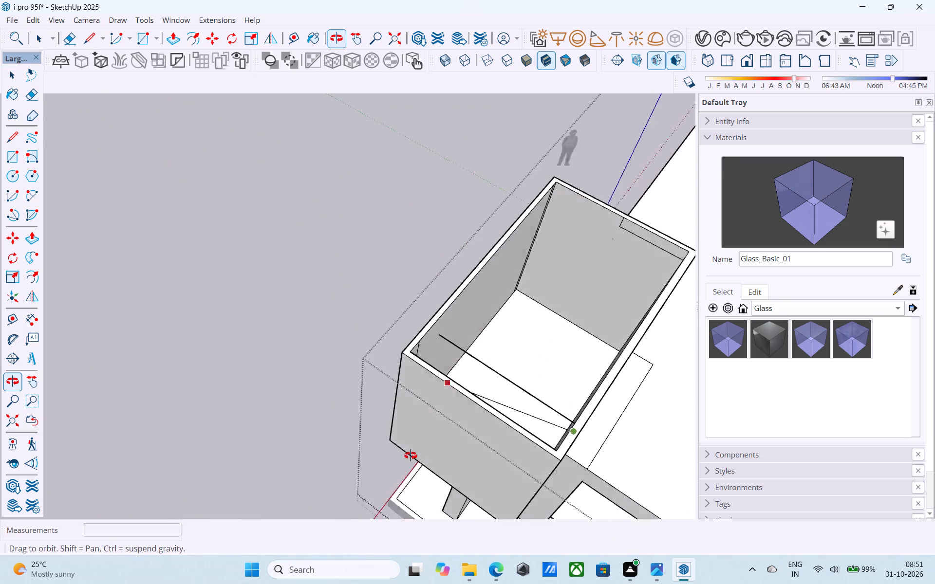
middle_drag(411, 456, 392, 474)
click(470, 332)
key(space)
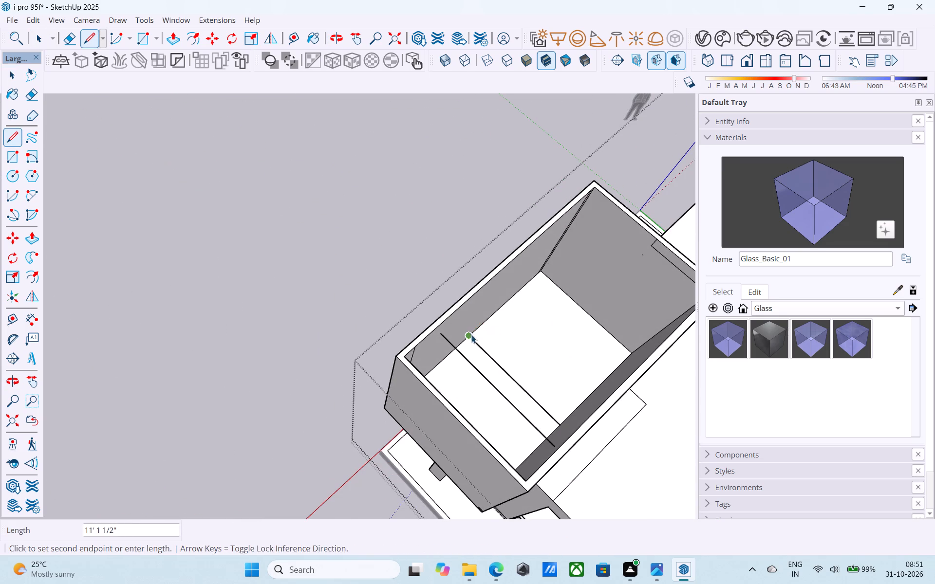
Draw a door-sized rectangle on the side room's inner wall facing the balcony, spanning diagonally between the two guide edges.
middle_drag(526, 356, 934, 352)
key(r)
scroll(654, 287, down, 4)
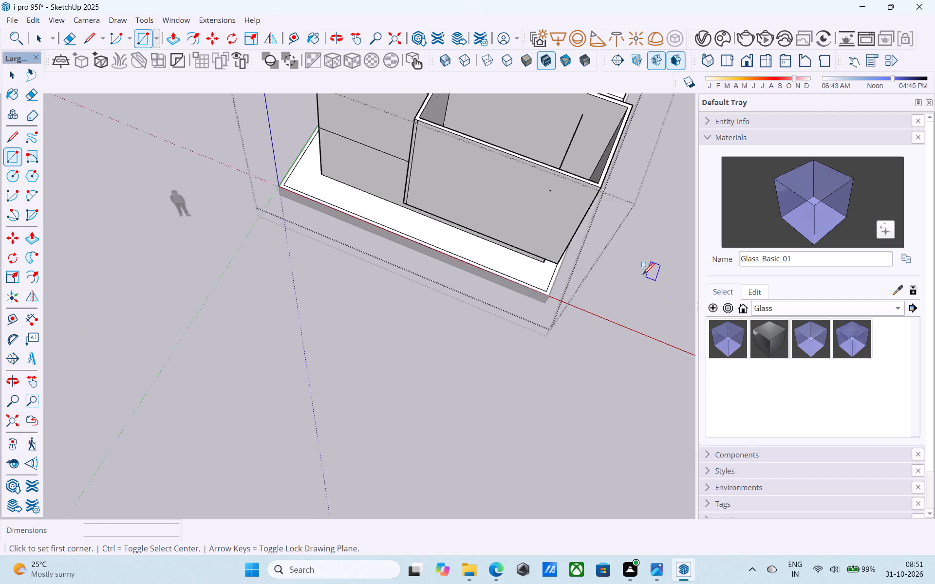
shift+middle_drag(639, 287, 577, 521)
scroll(492, 303, up, 12)
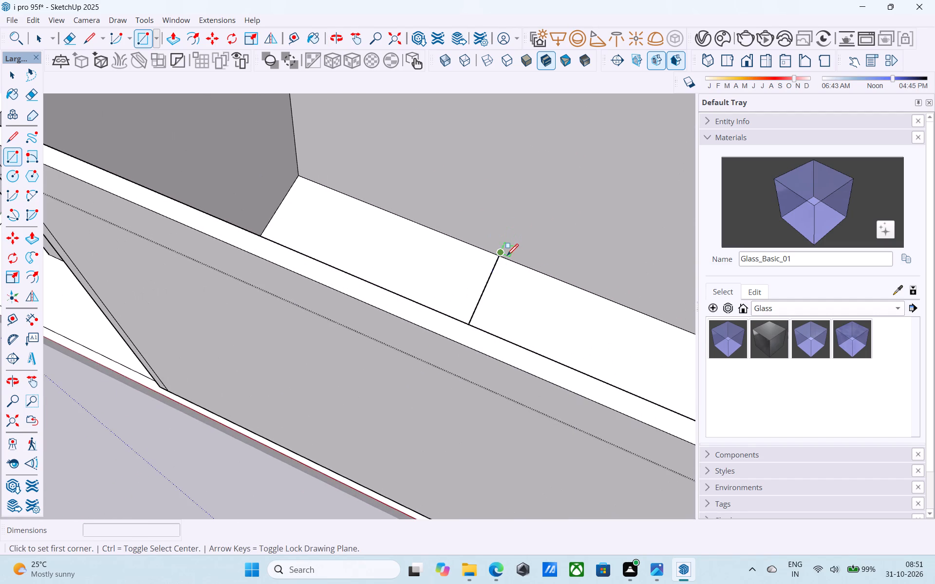
click(502, 254)
scroll(502, 253, down, 5)
middle_drag(502, 253, 423, 312)
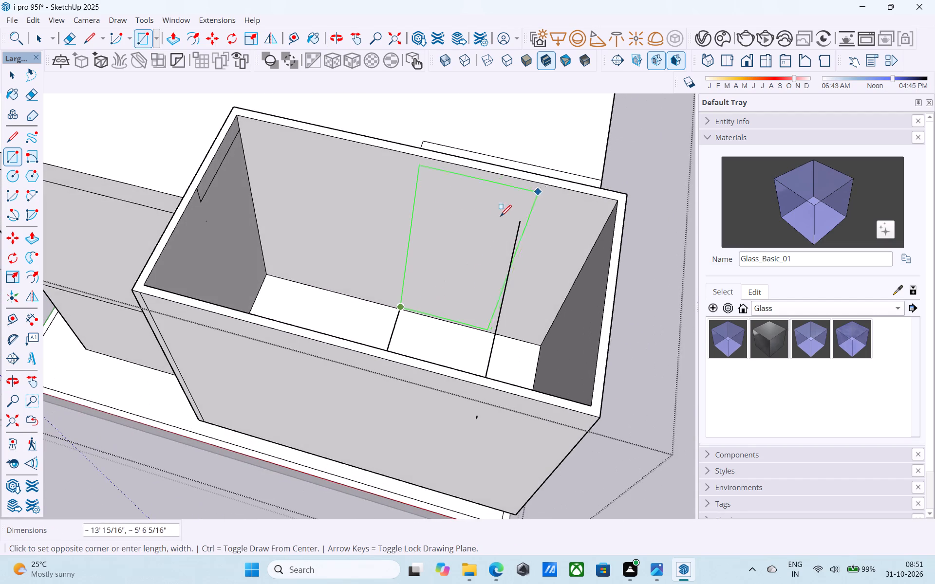
click(519, 223)
key(space)
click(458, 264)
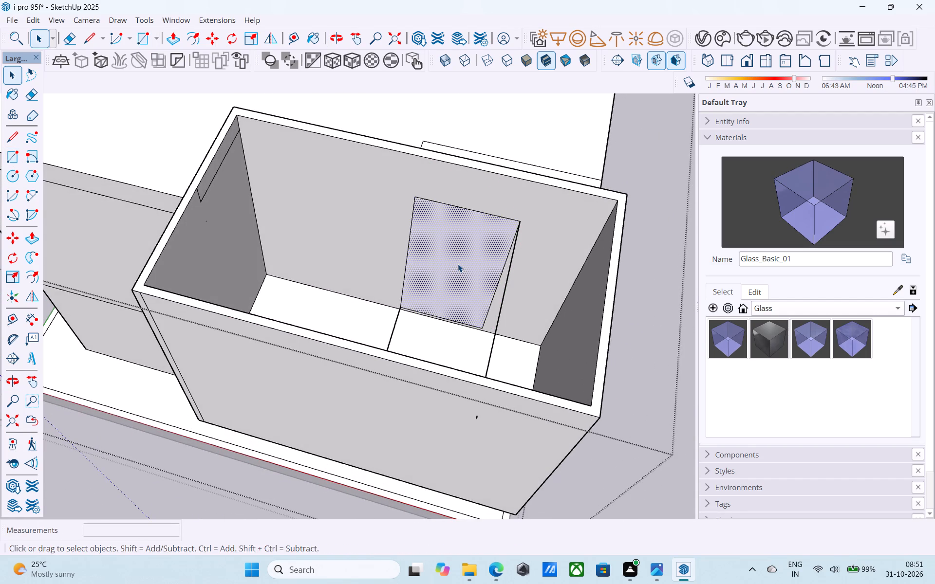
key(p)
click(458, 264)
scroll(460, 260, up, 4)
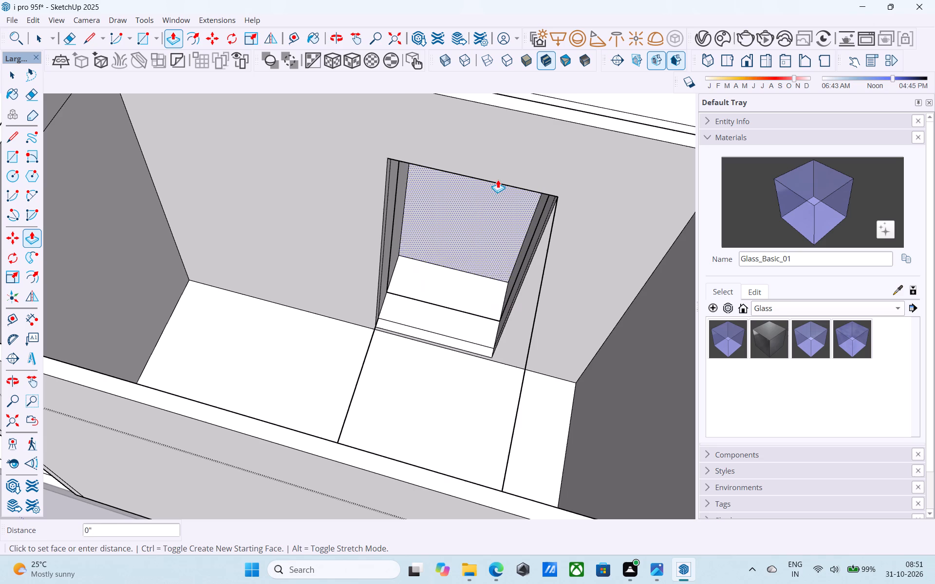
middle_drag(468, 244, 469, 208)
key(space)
Delete the door-sized rectangular face on the side room's inner wall to open it through to the balcony.
scroll(474, 213, down, 3)
middle_drag(468, 226, 87, 197)
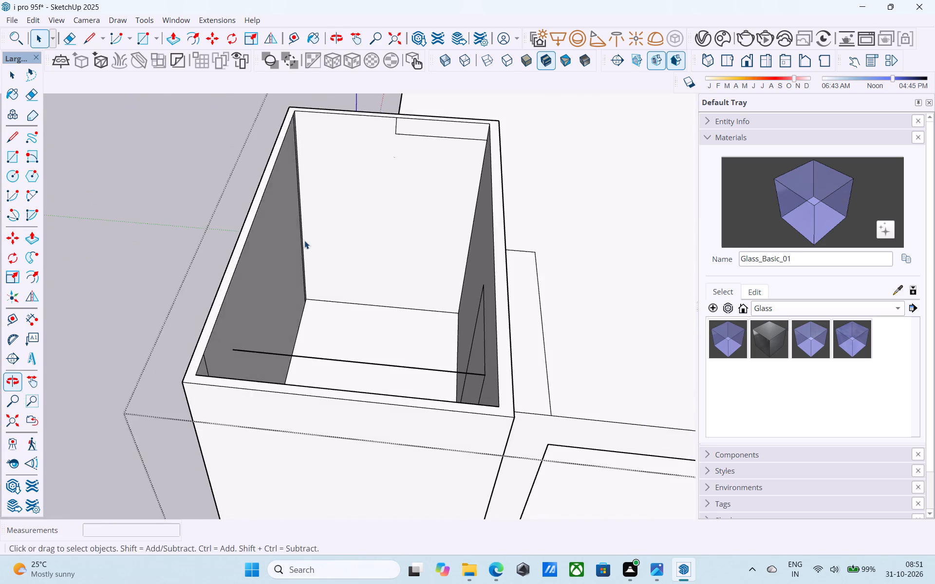
middle_drag(410, 264, 618, 286)
scroll(614, 285, down, 5)
middle_drag(614, 285, 332, 282)
click(455, 255)
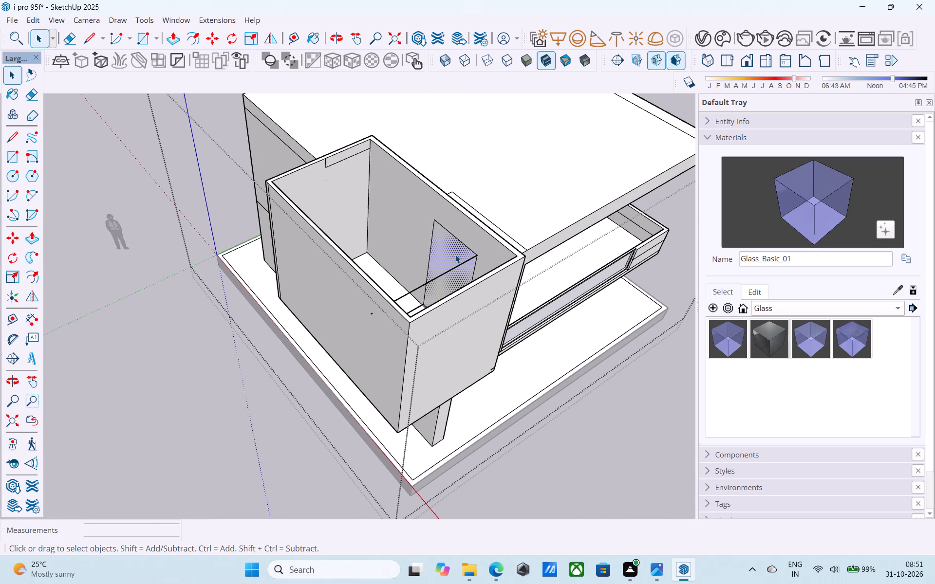
key(Delete)
Draw a short edge bridging the gap between the recess and the side room's wall opening at the lower rear corner.
middle_drag(452, 254, 216, 198)
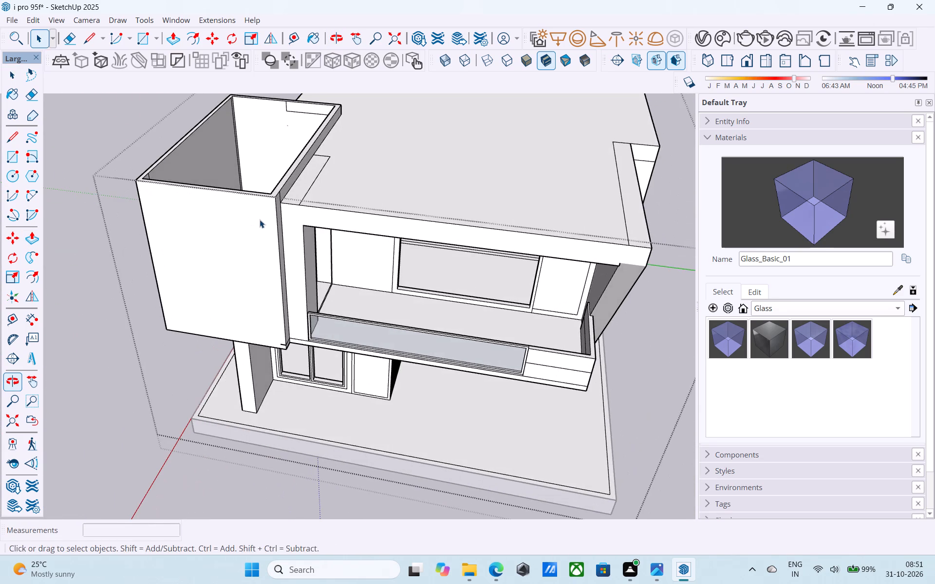
key(space)
middle_drag(264, 220, 588, 296)
scroll(401, 273, up, 12)
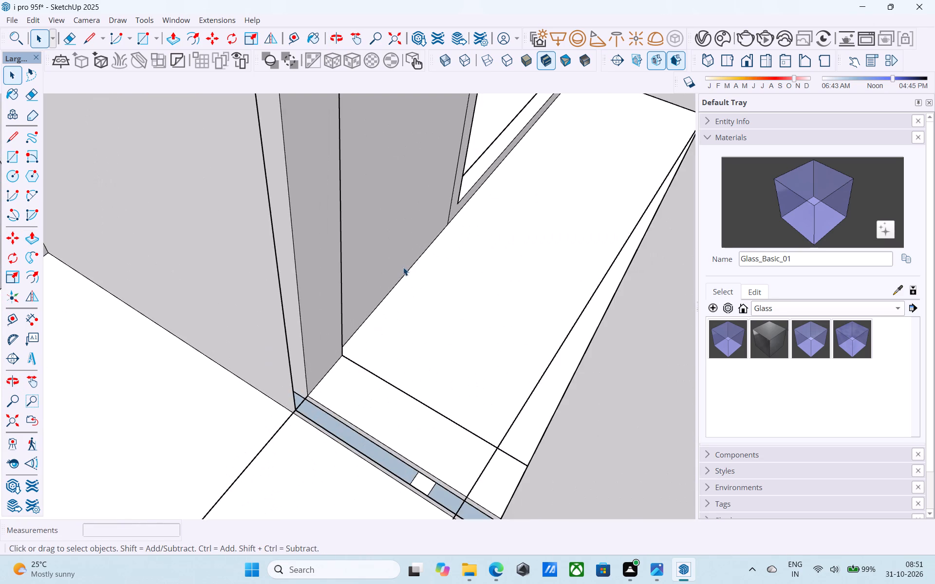
scroll(403, 267, down, 2)
shift+middle_drag(403, 267, 372, 294)
scroll(309, 365, up, 5)
middle_drag(284, 398, 217, 390)
scroll(244, 431, up, 2)
key(l)
click(262, 404)
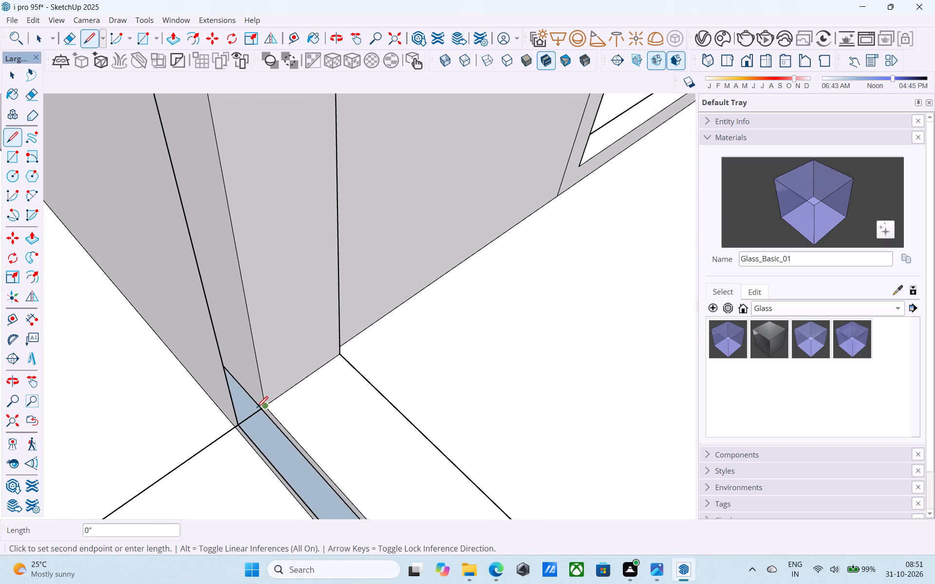
click(236, 426)
scroll(237, 424, down, 7)
middle_click(267, 428)
key(space)
Draw a short edge bridging the gap in the door opening at its upper rear corner.
scroll(265, 415, down, 5)
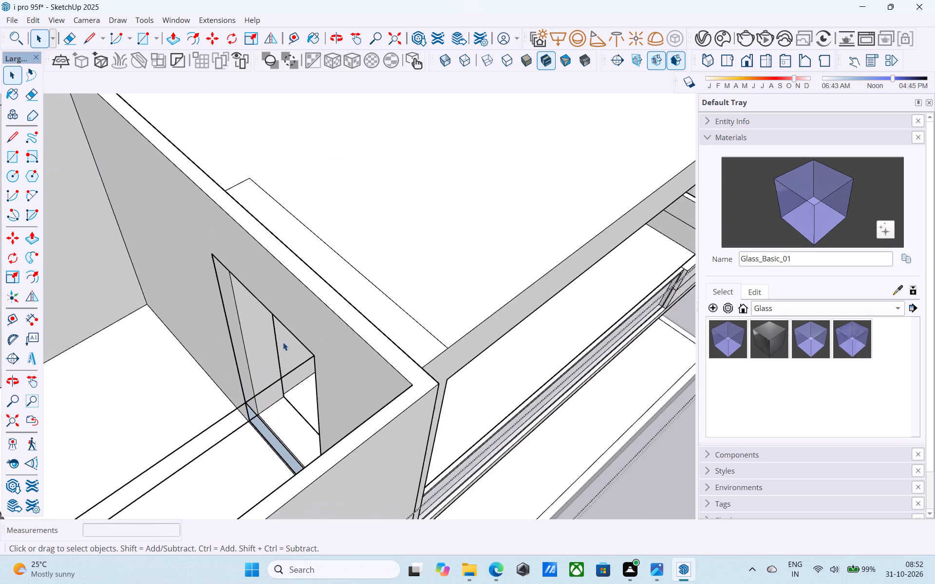
middle_drag(283, 339, 10, 212)
middle_drag(271, 313, 290, 251)
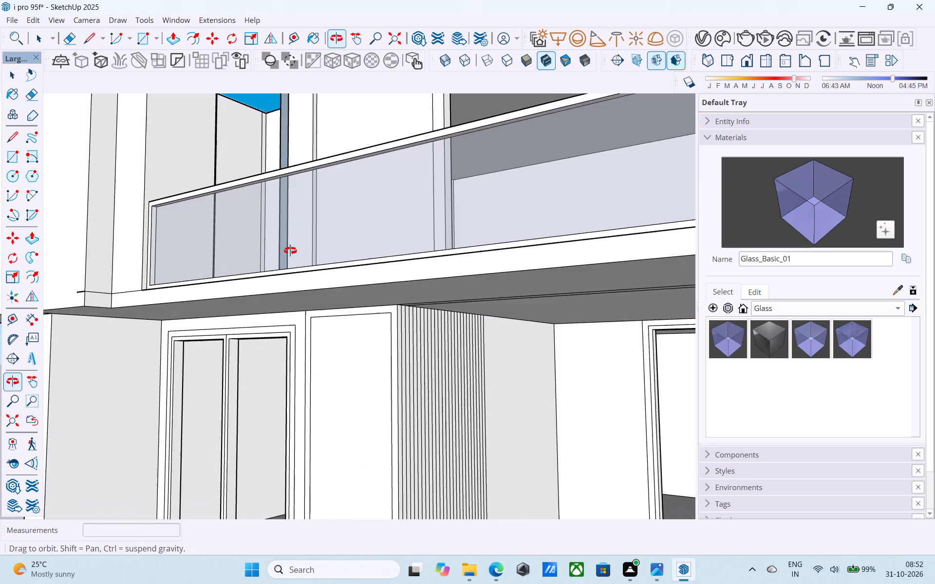
middle_drag(290, 251, 280, 302)
scroll(305, 266, up, 5)
shift+middle_drag(305, 265, 431, 298)
key(l)
scroll(456, 310, up, 1)
click(318, 226)
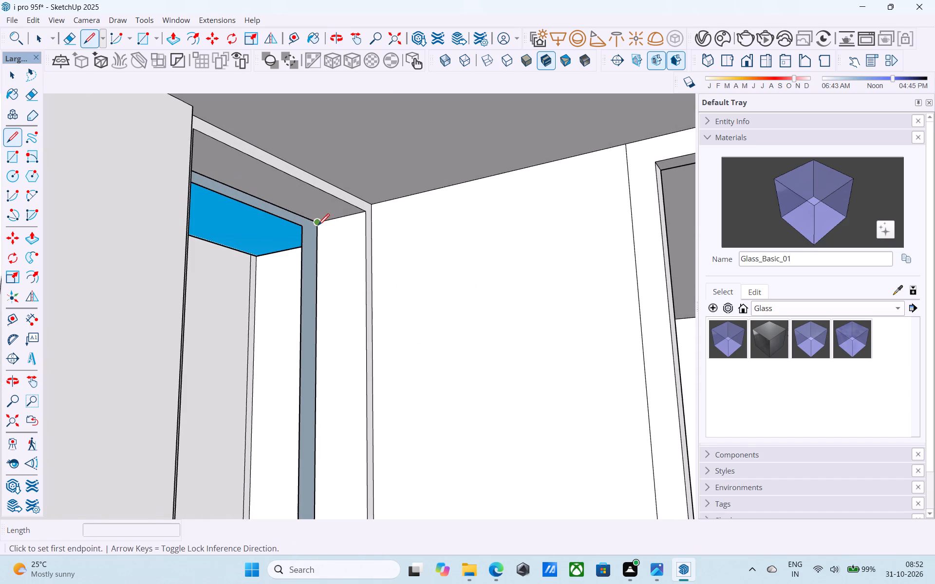
click(303, 227)
key(space)
Draw a short edge bridging the gap in the door opening at its upper front corner.
scroll(309, 226, down, 15)
middle_drag(308, 270, 290, 305)
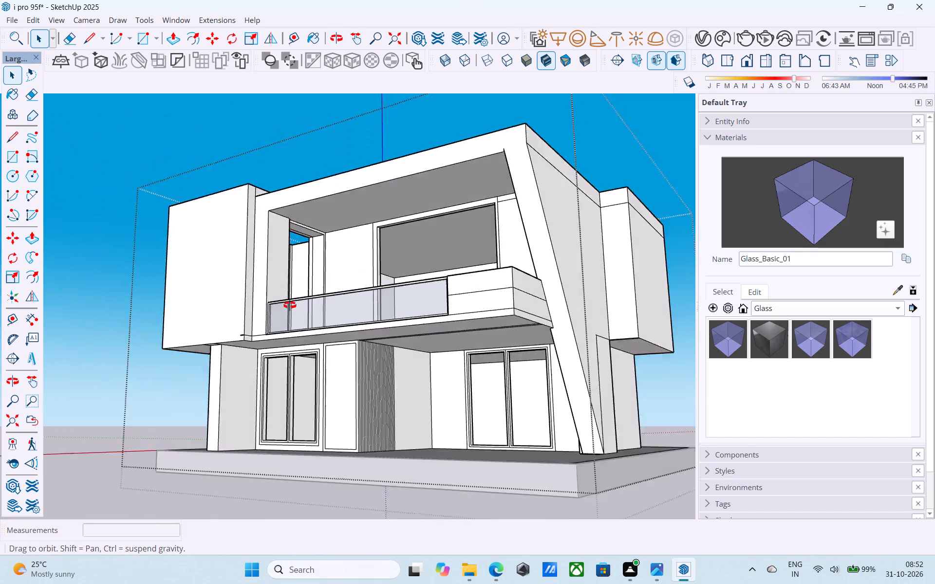
middle_drag(290, 305, 157, 326)
scroll(150, 329, up, 13)
middle_drag(145, 317, 126, 314)
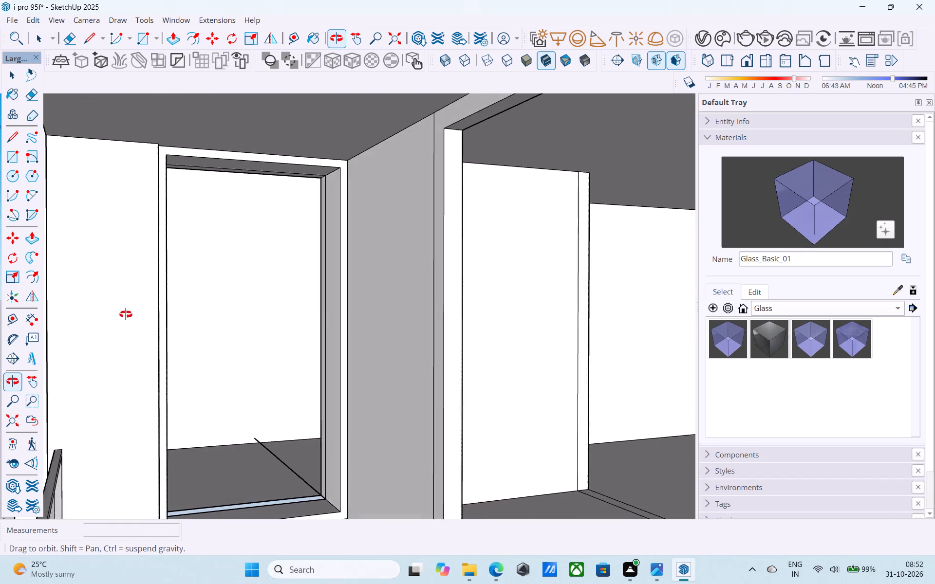
middle_drag(126, 314, 76, 307)
scroll(131, 162, up, 9)
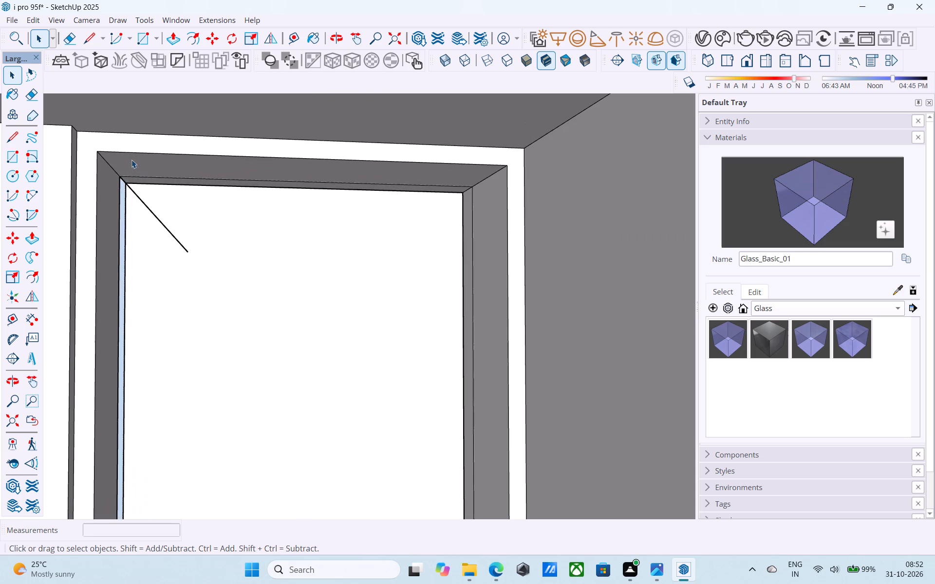
key(l)
scroll(131, 170, up, 7)
click(113, 185)
scroll(120, 196, up, 8)
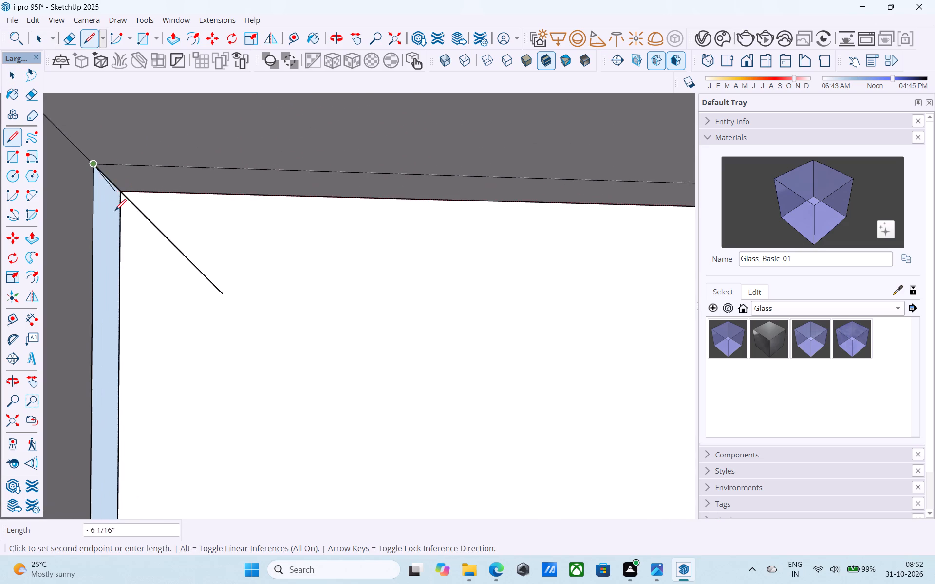
scroll(115, 212, up, 2)
click(122, 189)
key(space)
Draw a short edge across the gap at the door opening's lower front corner to close the remaining jamb and sill strips.
scroll(123, 188, down, 5)
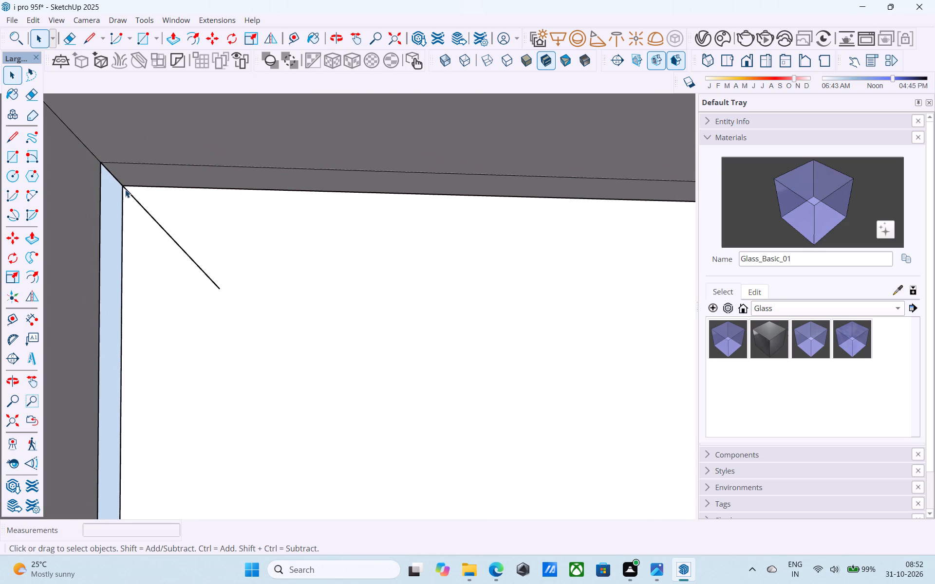
middle_click(142, 196)
scroll(162, 256, down, 3)
shift+middle_drag(163, 302, 185, 212)
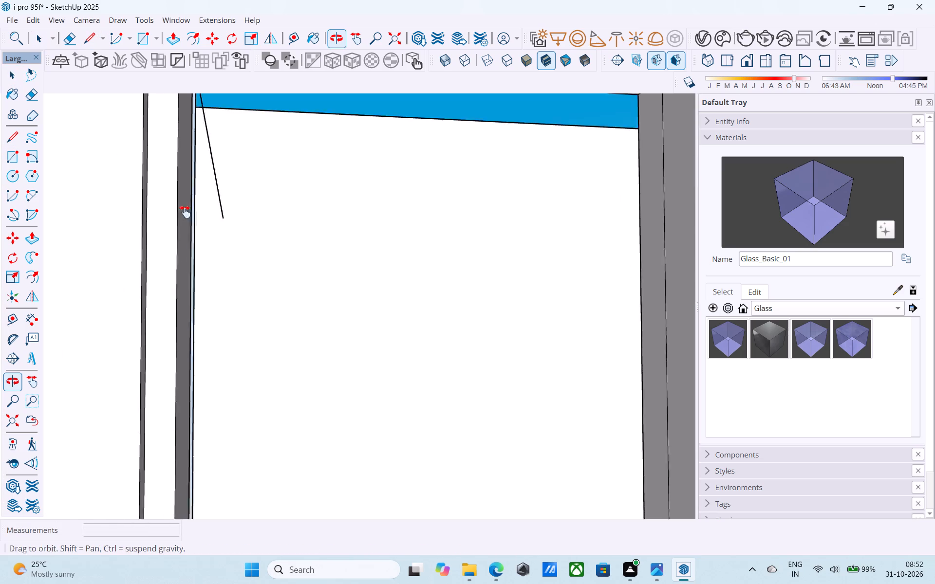
shift+middle_drag(185, 212, 203, 147)
shift+middle_drag(254, 327, 208, 298)
middle_drag(191, 395, 246, 237)
shift+middle_drag(241, 381, 221, 370)
key(l)
scroll(219, 398, up, 4)
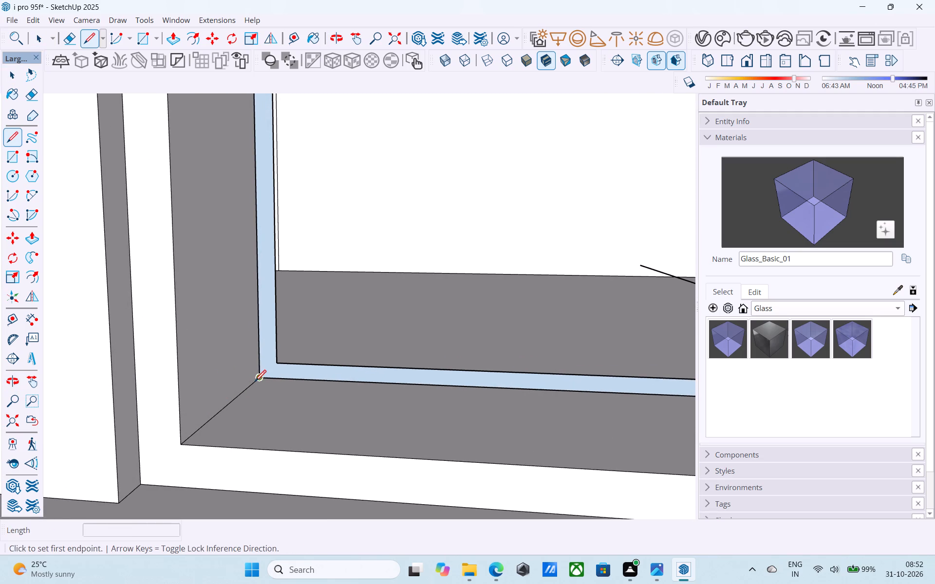
click(257, 382)
click(272, 365)
key(space)
Erase the leftover lower guide edge inside the side room behind the door opening.
middle_drag(273, 365, 278, 363)
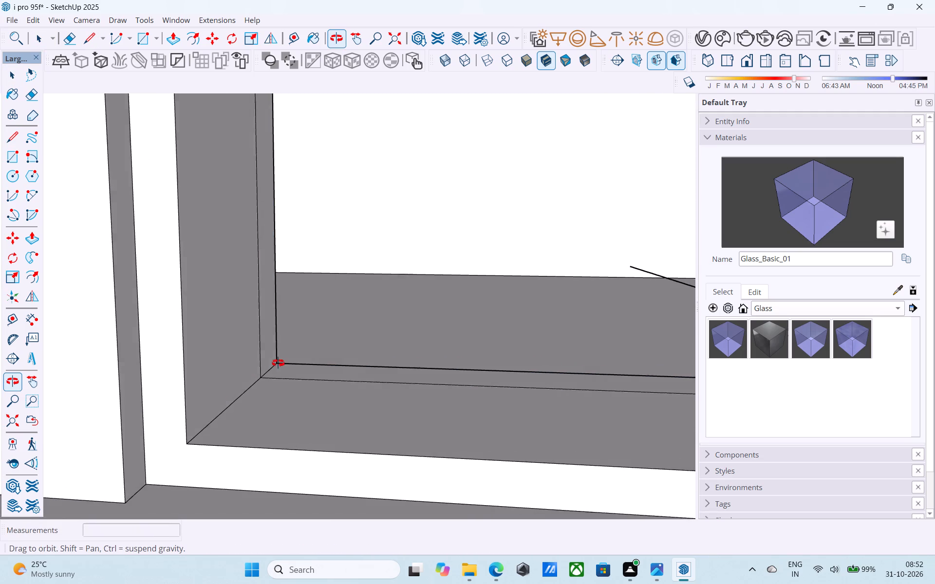
middle_drag(278, 363, 373, 387)
key(e)
drag(645, 273, 633, 278)
Erase the leftover upper guide edge spanning the inside of the side room.
scroll(626, 279, down, 3)
middle_drag(632, 284, 641, 313)
scroll(641, 313, down, 11)
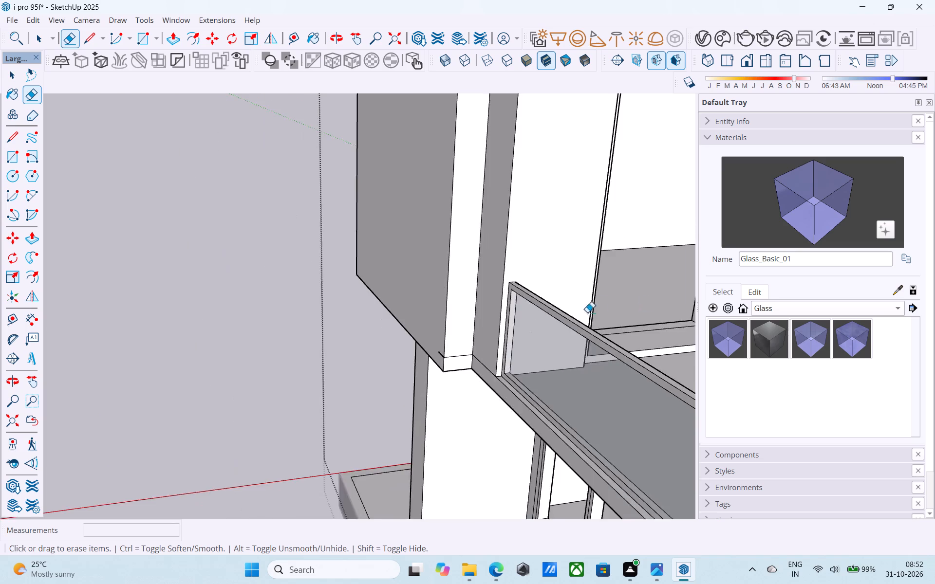
scroll(587, 312, down, 4)
scroll(578, 319, up, 1)
scroll(578, 319, down, 7)
middle_drag(574, 321, 274, 469)
middle_drag(409, 378, 369, 366)
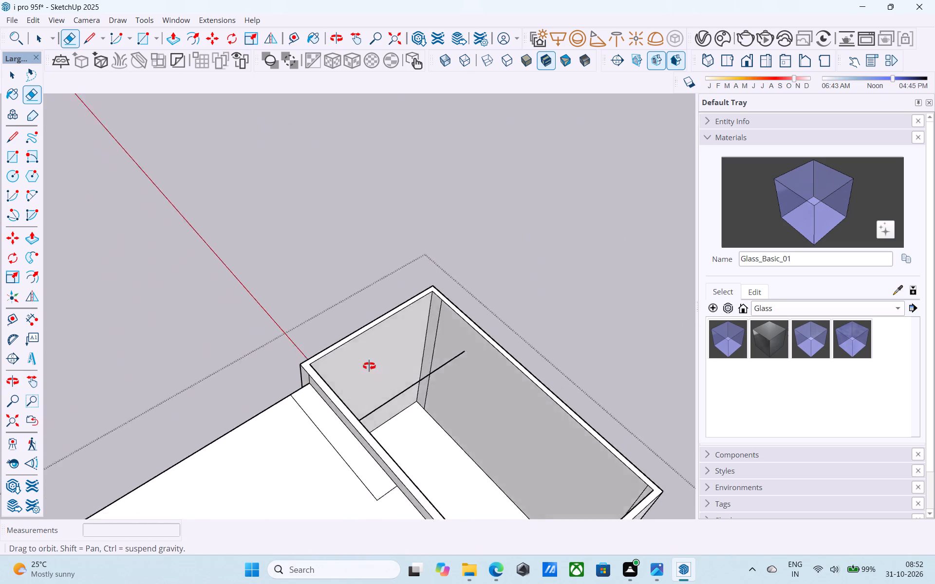
middle_drag(369, 366, 290, 314)
drag(308, 333, 308, 364)
Erase the stray vertical edge on the side room's outer wall and the leftover long and short edges on the adjoining roof.
middle_drag(312, 358, 463, 332)
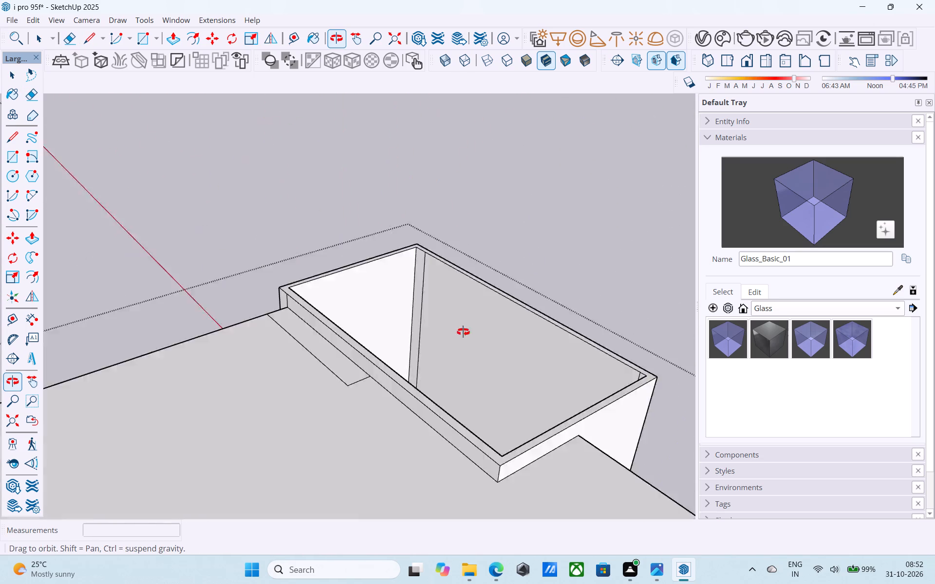
middle_drag(463, 332, 804, 300)
middle_drag(335, 341, 202, 348)
scroll(259, 271, up, 8)
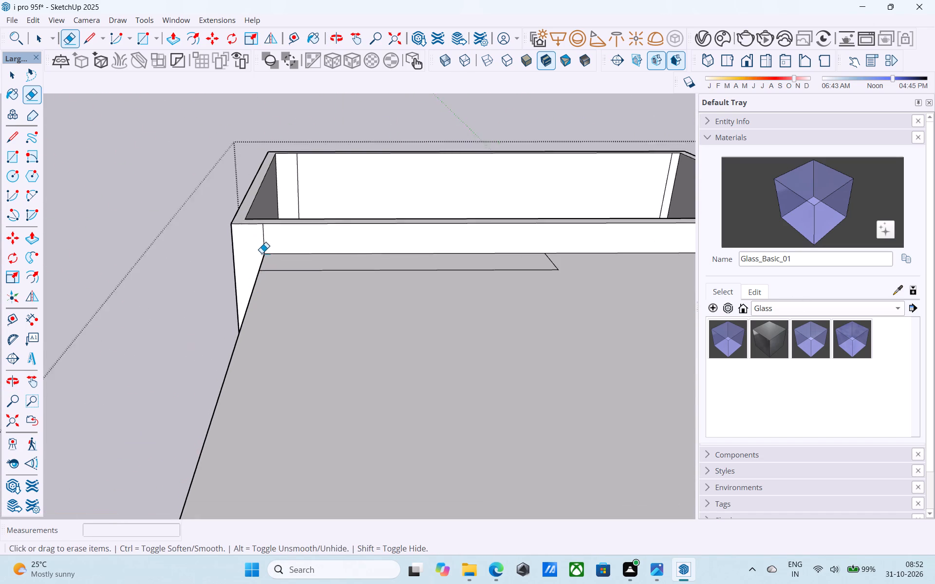
scroll(262, 253, up, 3)
click(263, 242)
drag(312, 284, 312, 277)
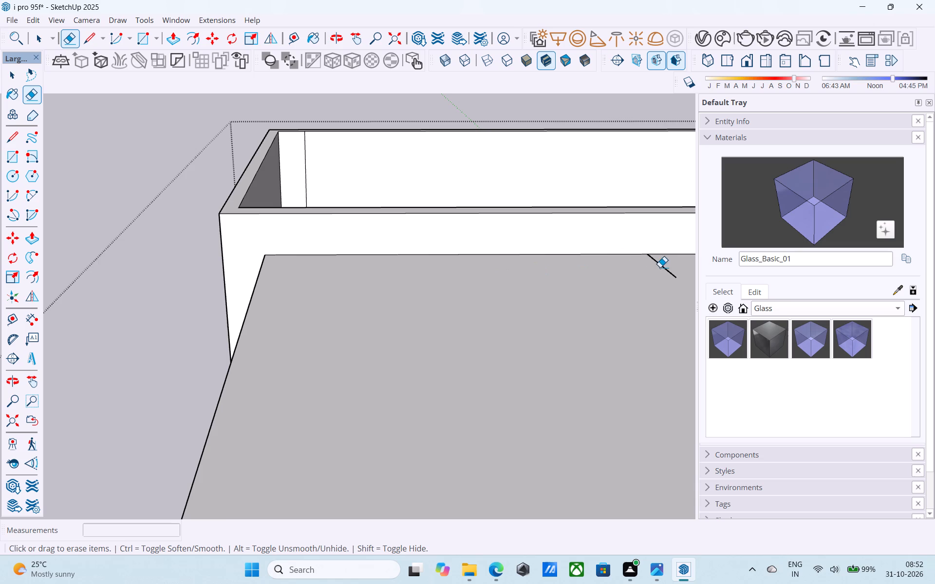
drag(663, 267, 668, 266)
Erase the stray vertical edge near the corner on the side room's inner long wall.
scroll(321, 259, down, 6)
scroll(280, 202, up, 4)
drag(311, 192, 321, 189)
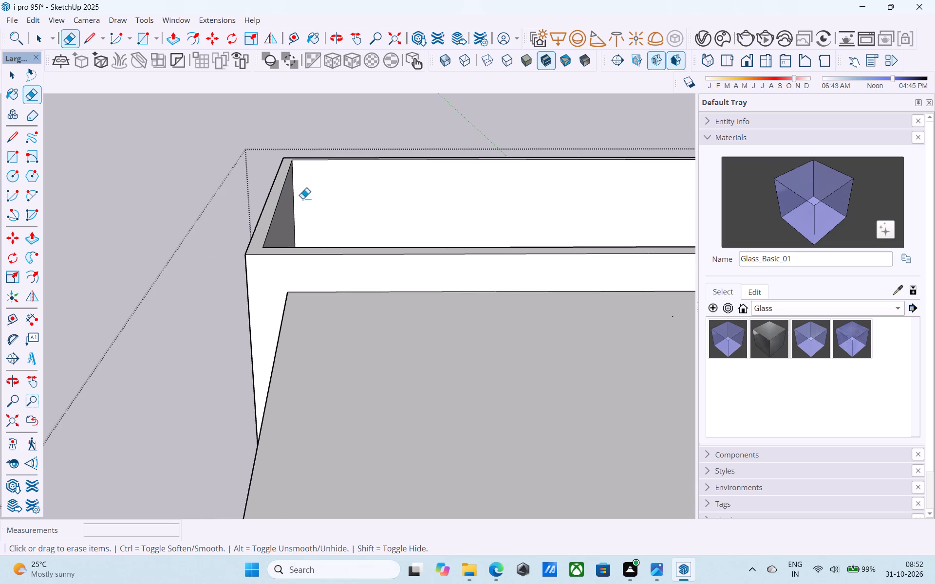
Erase the leftover horizontal edge and short vertical edge near the top of the side room's inner end wall.
scroll(208, 252, down, 3)
middle_drag(205, 268, 612, 355)
middle_drag(447, 249, 397, 444)
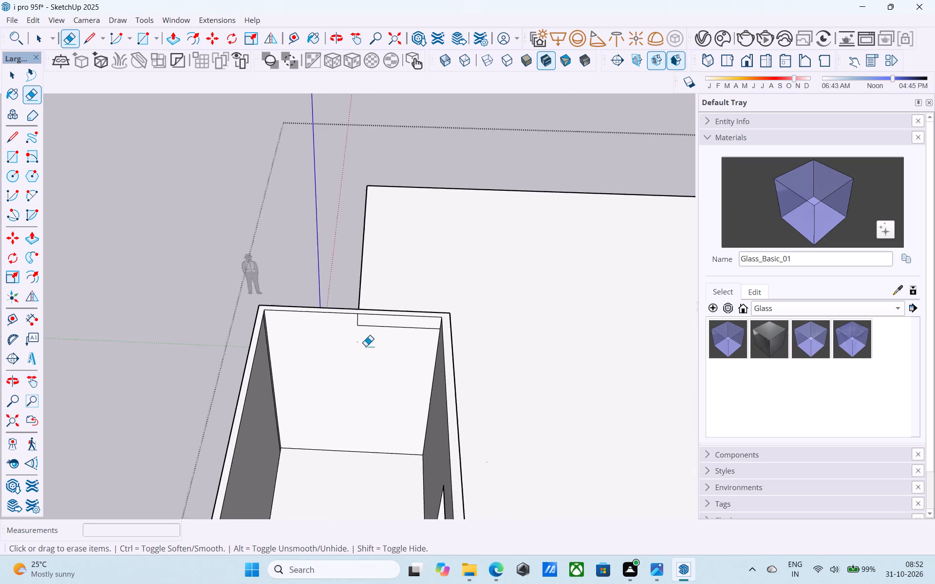
scroll(366, 346, up, 9)
drag(379, 310, 379, 335)
drag(334, 295, 343, 293)
Save the house model.
scroll(344, 292, down, 7)
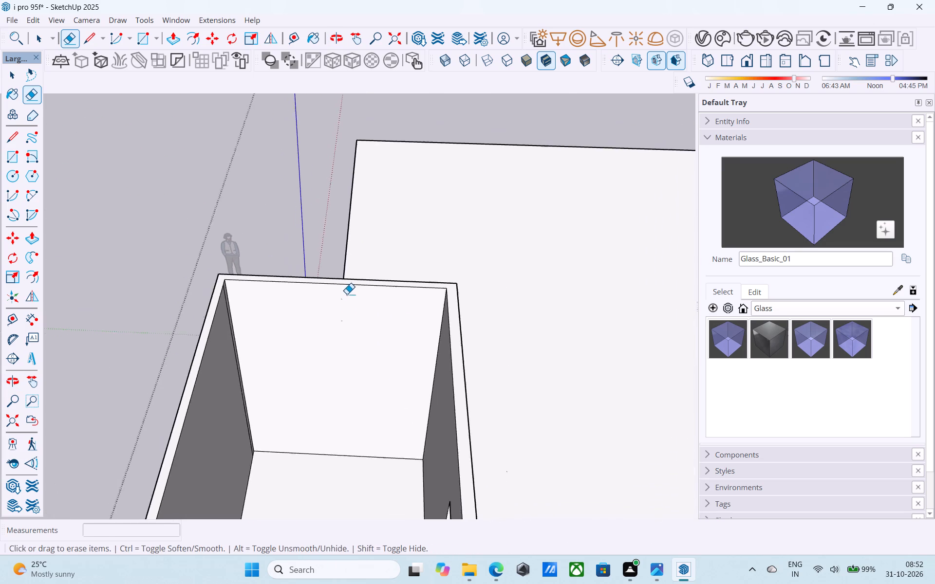
scroll(347, 294, down, 8)
middle_drag(351, 327, 199, 291)
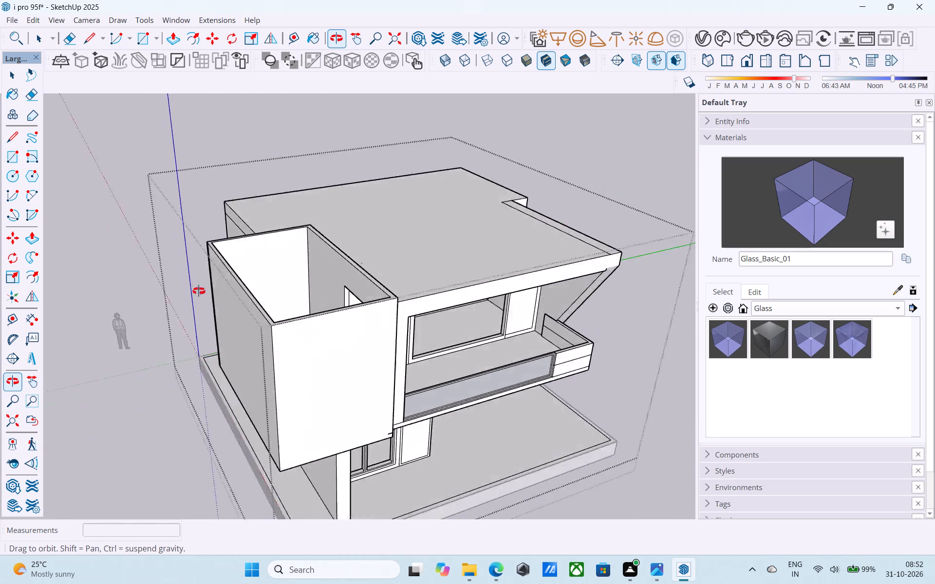
middle_drag(199, 291, 156, 265)
scroll(267, 300, up, 1)
shift+middle_drag(267, 301, 271, 330)
key(ctrl+s)
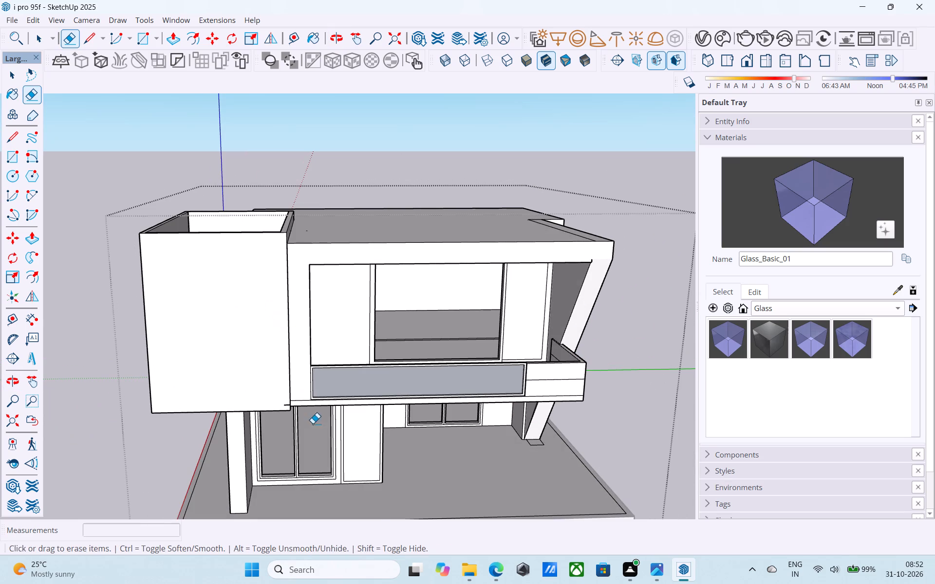
Erase the short stray edge at the side room's lower front corner beside the balcony slab and save the model.
scroll(313, 421, up, 13)
drag(268, 398, 269, 404)
key(space)
scroll(273, 398, down, 5)
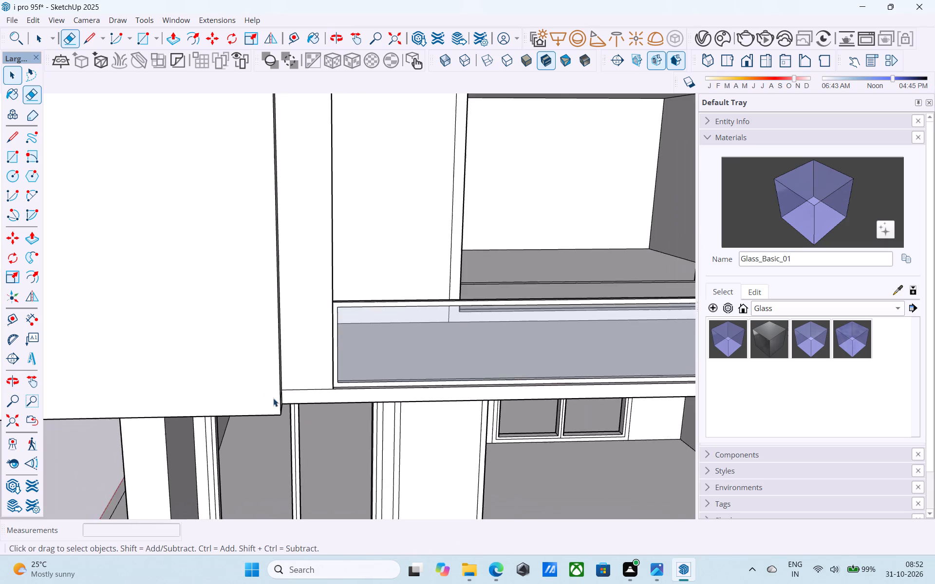
scroll(273, 398, down, 6)
key(ctrl+s)
Examine the front facade, ground-floor openings, balcony and the slanted column's junction with the roof beam for remaining flaws.
scroll(278, 389, down, 9)
shift+middle_drag(281, 391, 353, 362)
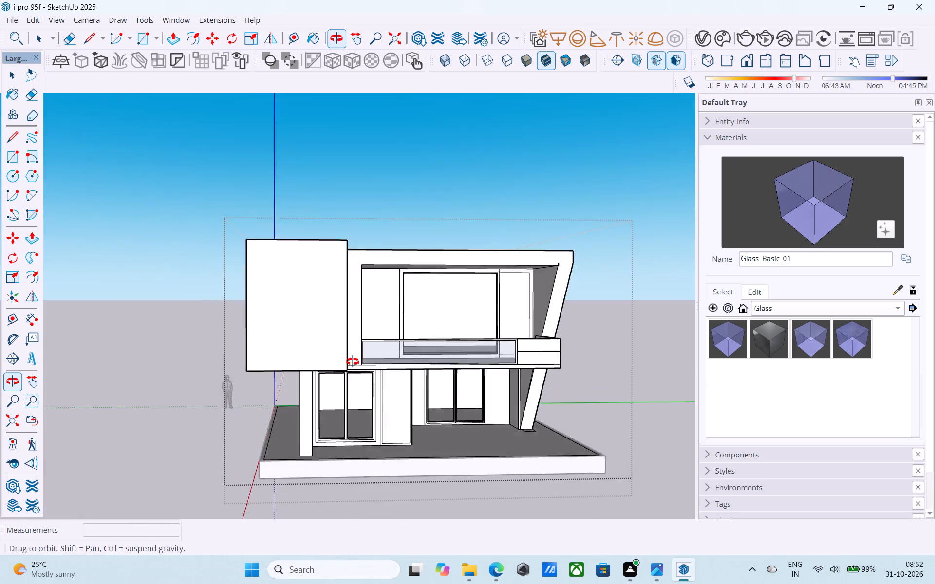
shift+middle_drag(353, 362, 367, 348)
scroll(410, 371, up, 5)
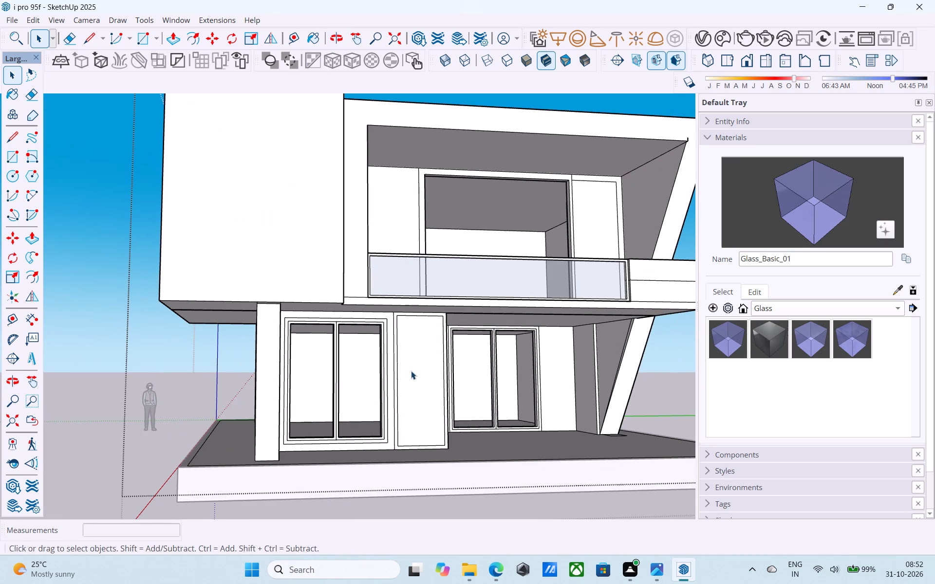
middle_drag(411, 371, 409, 369)
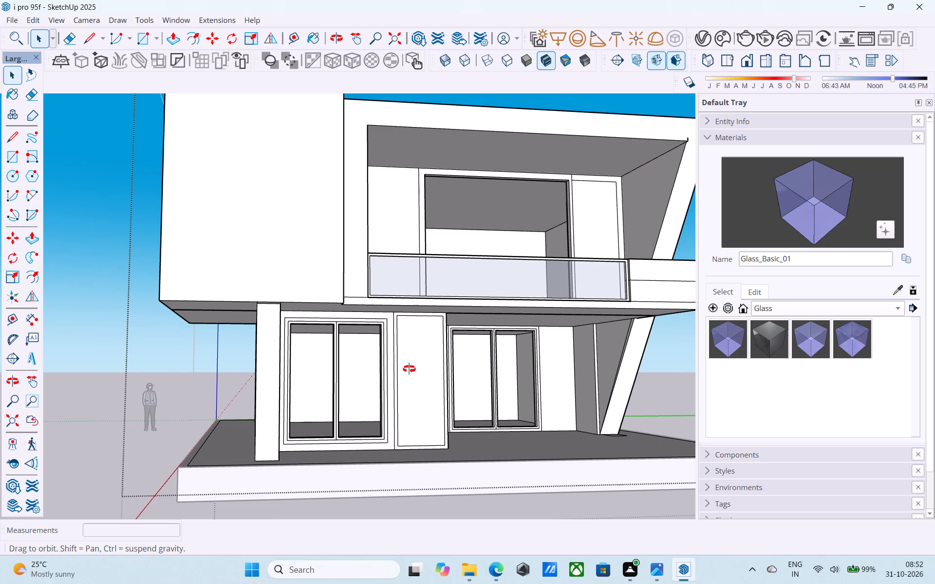
middle_drag(409, 369, 384, 354)
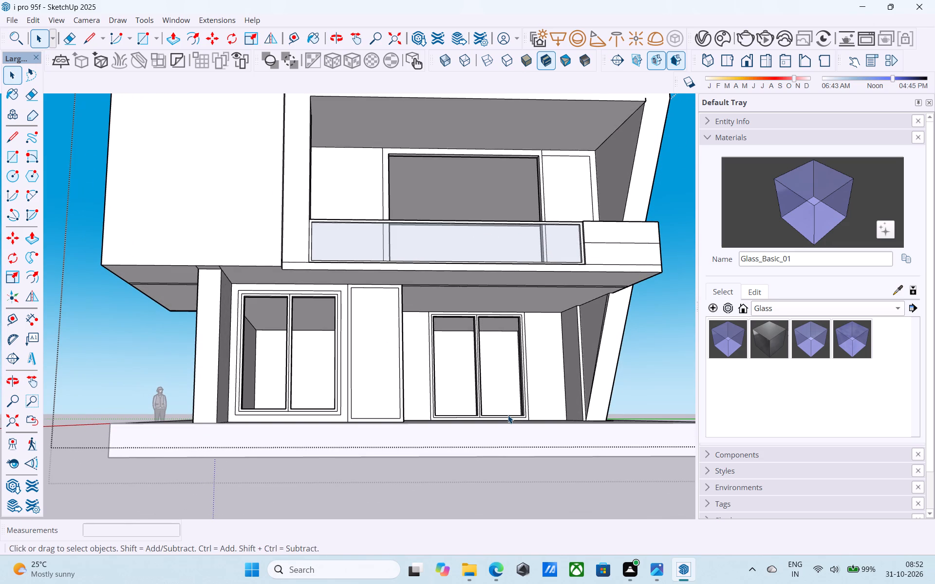
scroll(568, 393, down, 5)
middle_drag(561, 396, 405, 477)
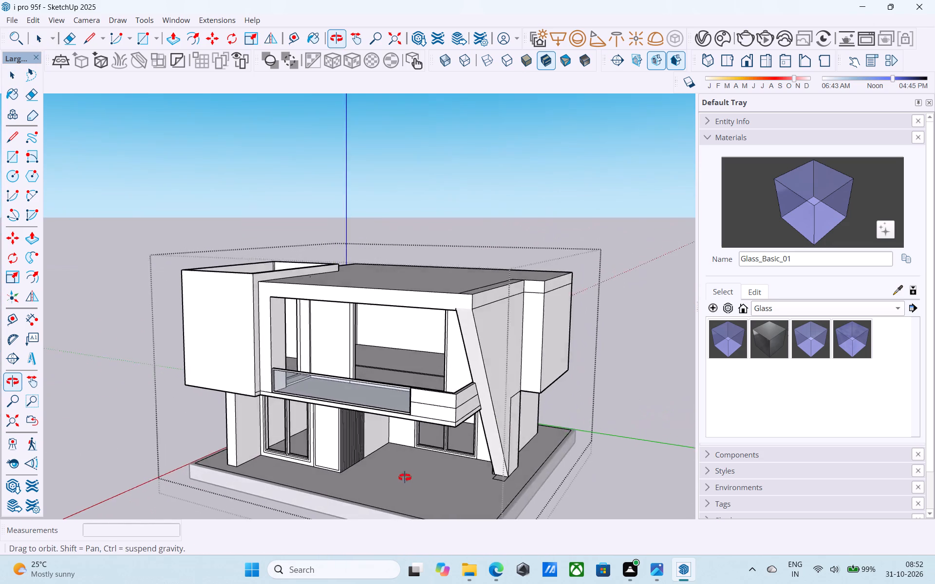
middle_drag(405, 477, 403, 477)
scroll(580, 445, down, 5)
middle_drag(597, 453, 561, 436)
scroll(449, 432, up, 5)
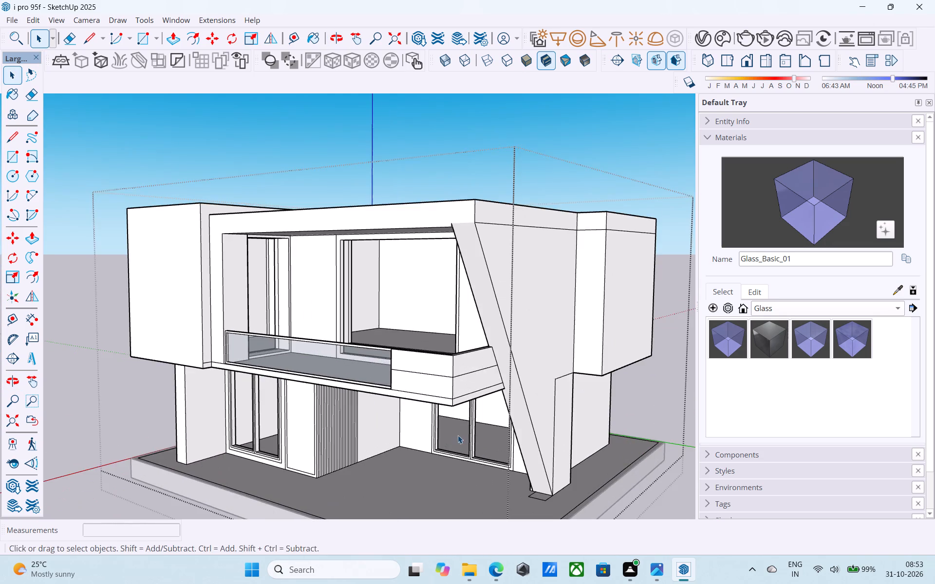
middle_drag(458, 435, 463, 423)
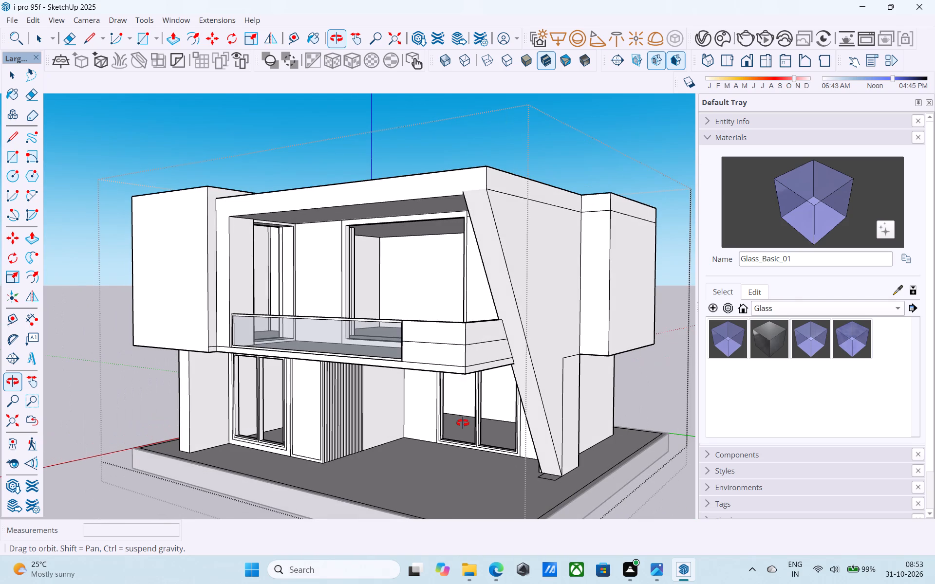
middle_drag(463, 423, 507, 454)
scroll(562, 361, up, 1)
scroll(574, 291, up, 4)
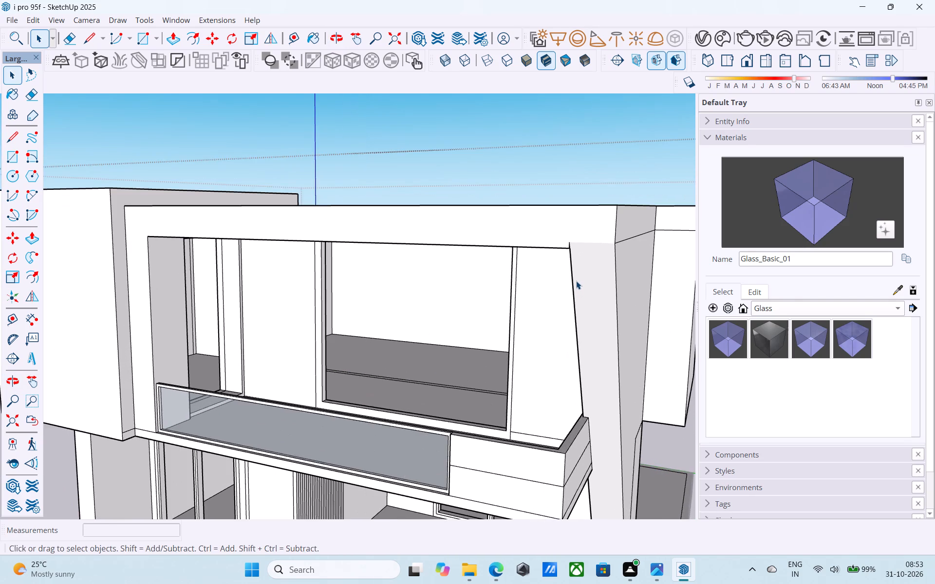
scroll(576, 281, up, 6)
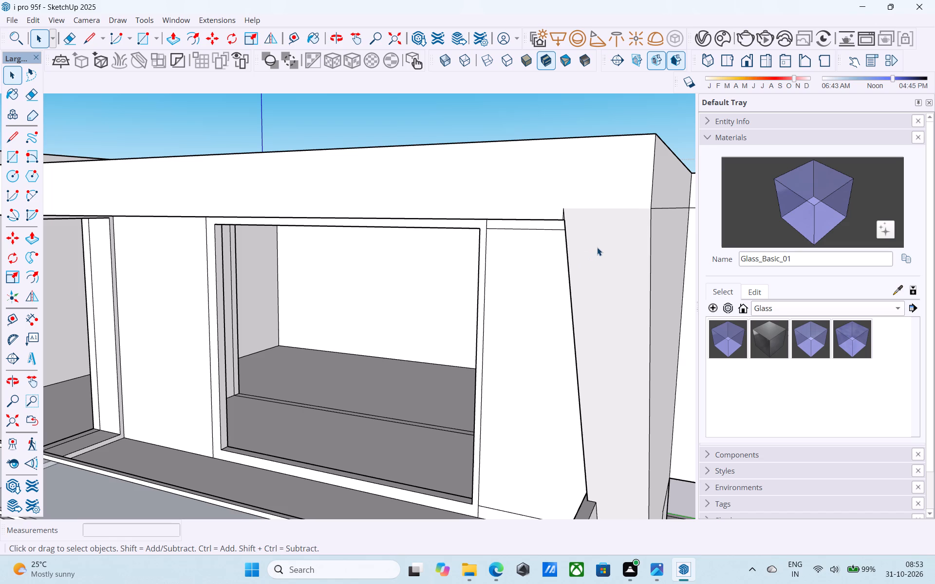
middle_drag(598, 256, 399, 321)
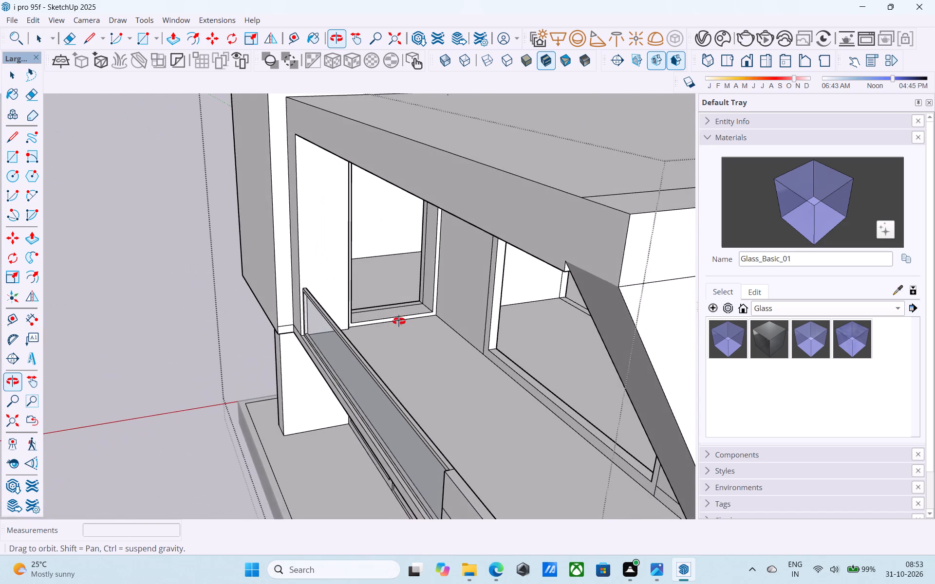
middle_drag(399, 321, 393, 322)
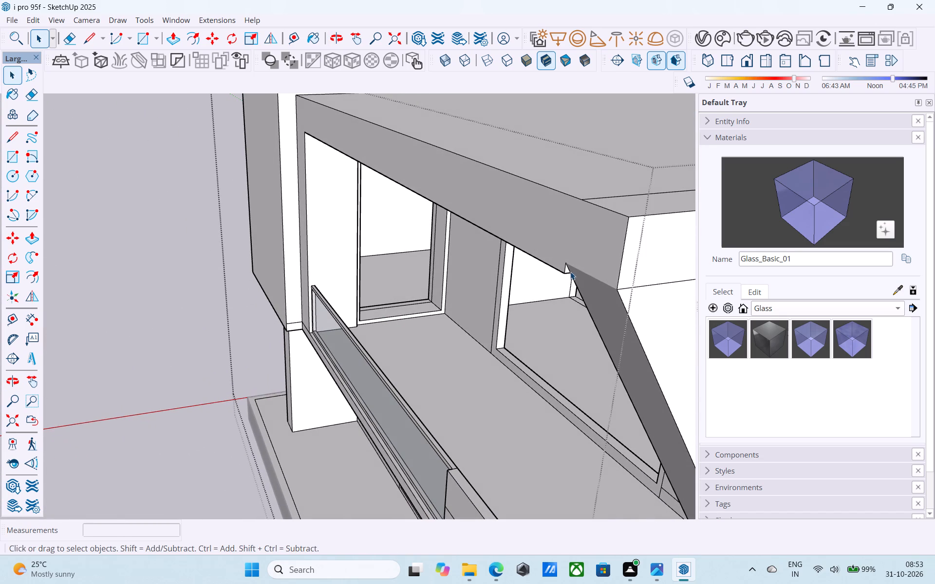
scroll(577, 266, up, 10)
scroll(557, 279, down, 8)
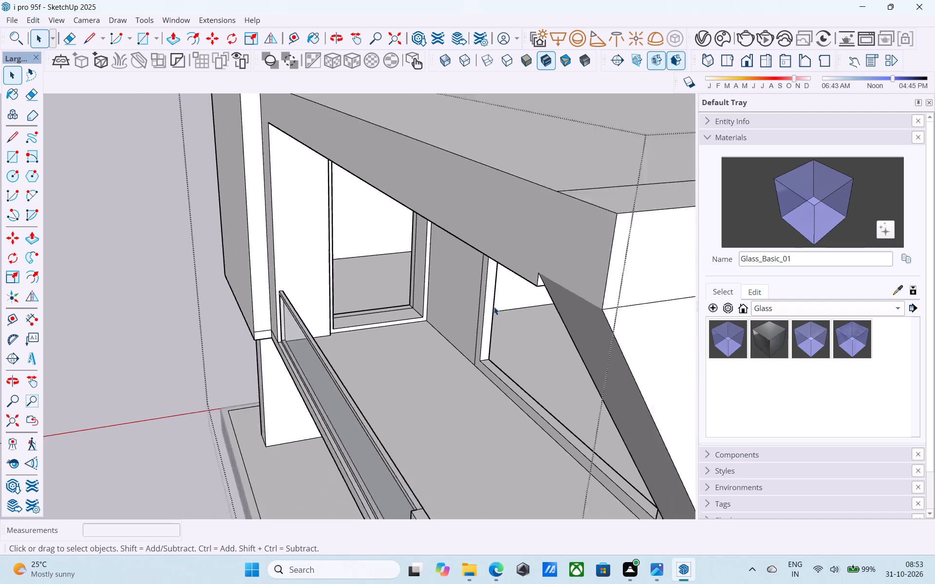
scroll(494, 307, down, 7)
middle_drag(448, 366, 501, 409)
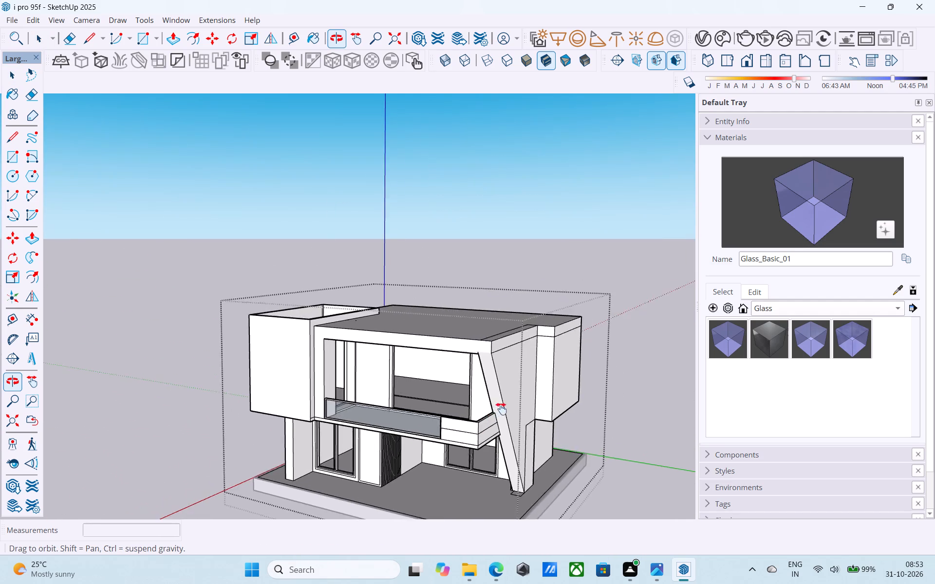
middle_drag(501, 409, 517, 417)
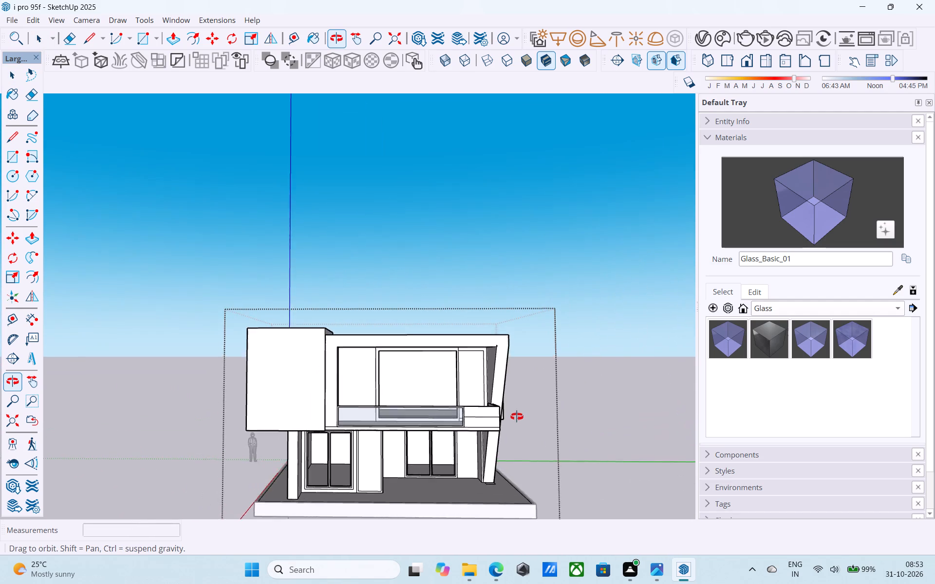
middle_drag(517, 417, 492, 408)
Erase the vertical edge on the balcony's rear wall between the large window opening and the side room.
scroll(419, 357, up, 4)
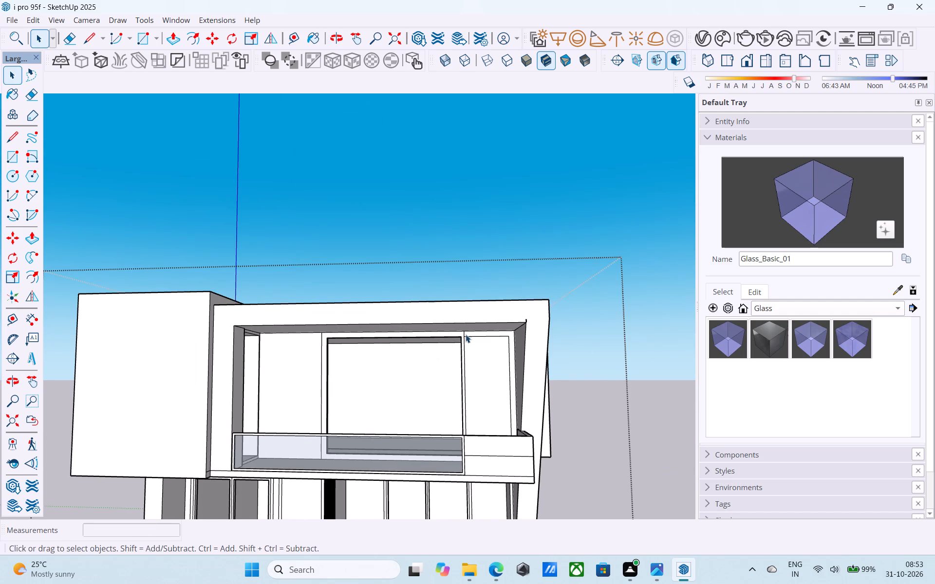
scroll(466, 334, up, 1)
middle_click(466, 334)
middle_drag(479, 340, 505, 324)
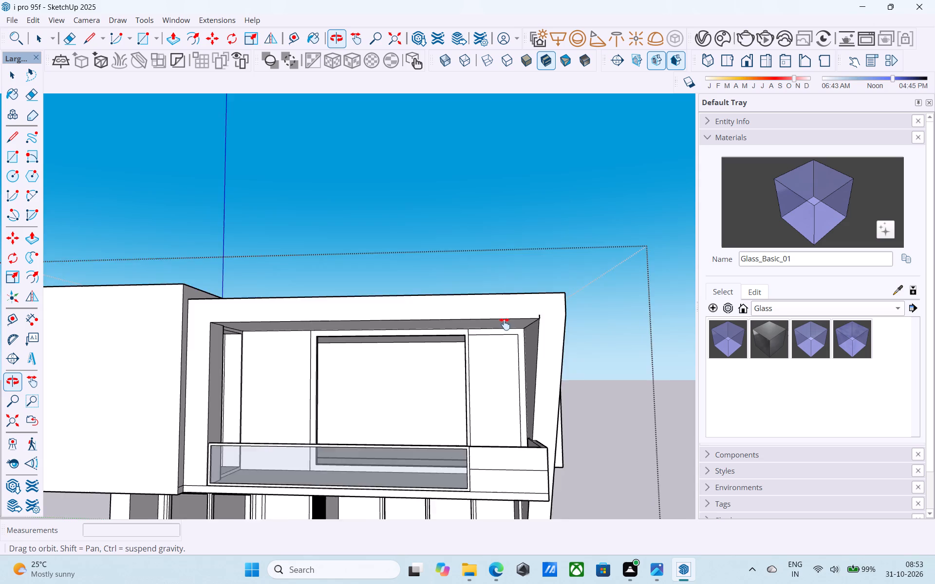
middle_drag(505, 324, 526, 310)
scroll(526, 310, up, 1)
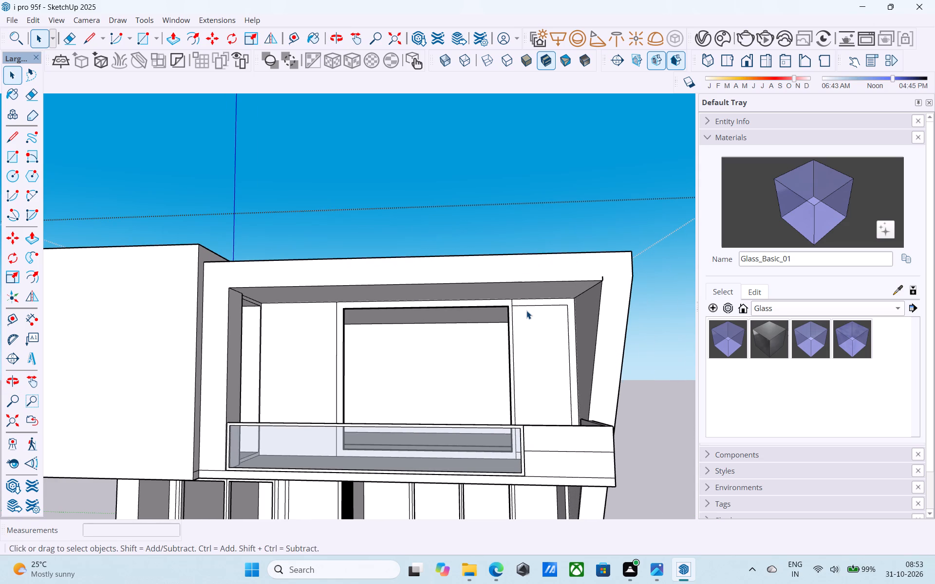
scroll(363, 316, up, 5)
key(e)
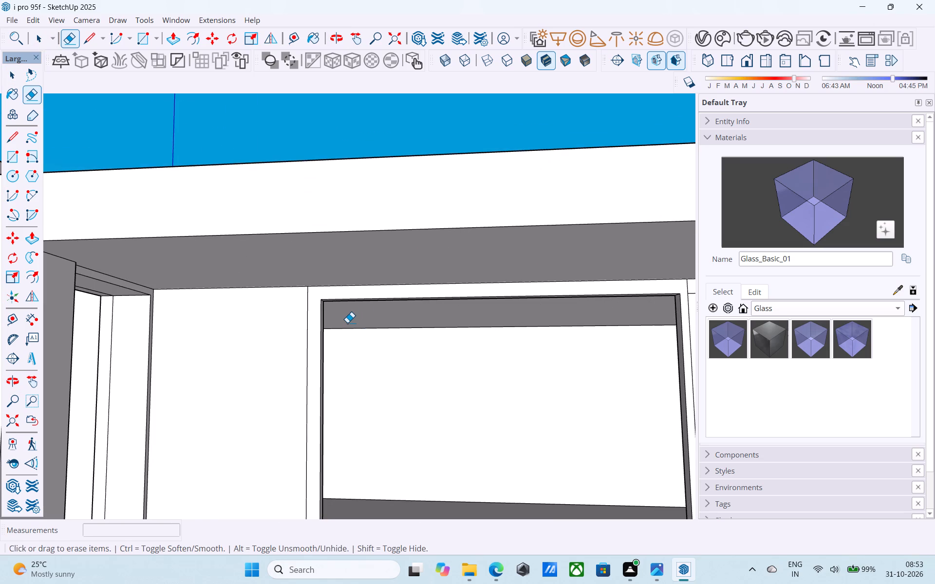
scroll(345, 322, up, 3)
click(277, 283)
scroll(268, 277, down, 10)
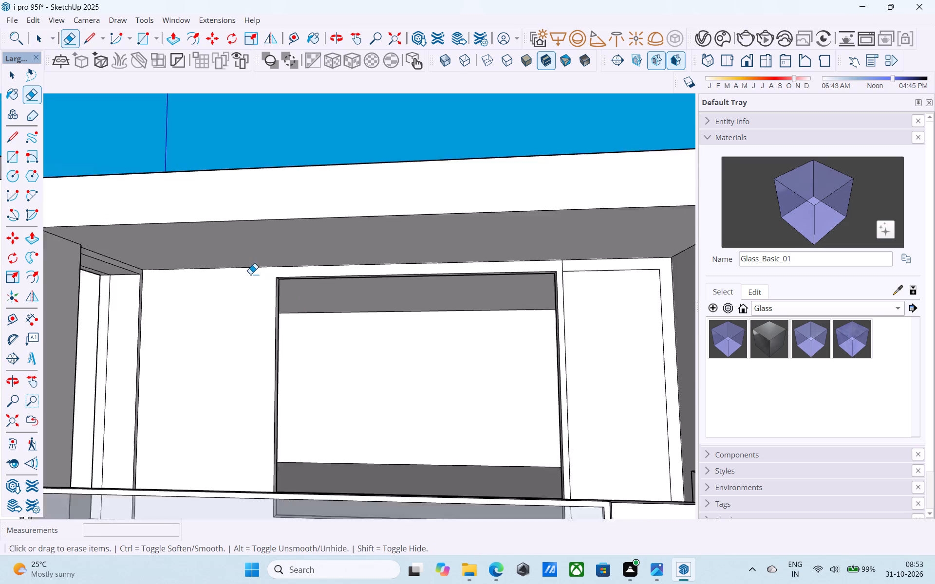
Erase the vertical edge and panel outline on the balcony's rear wall between the window opening and the slanted column.
scroll(527, 282, up, 9)
drag(540, 266, 536, 266)
click(536, 266)
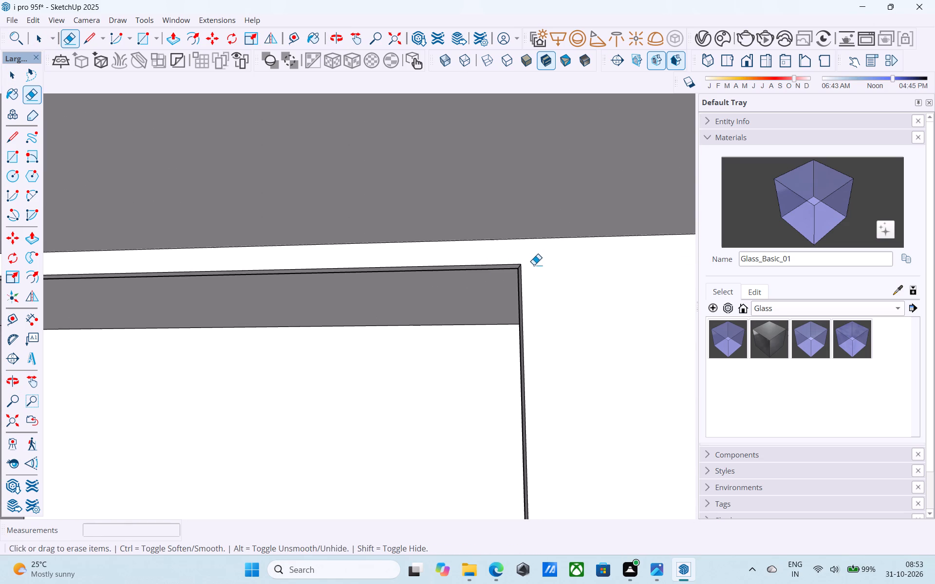
scroll(536, 262, down, 9)
scroll(633, 281, up, 3)
click(634, 281)
scroll(615, 270, down, 10)
Erase the remaining bottom edge and short vertical stub of the panel outline beside the window opening's lower corner.
middle_drag(577, 374, 571, 410)
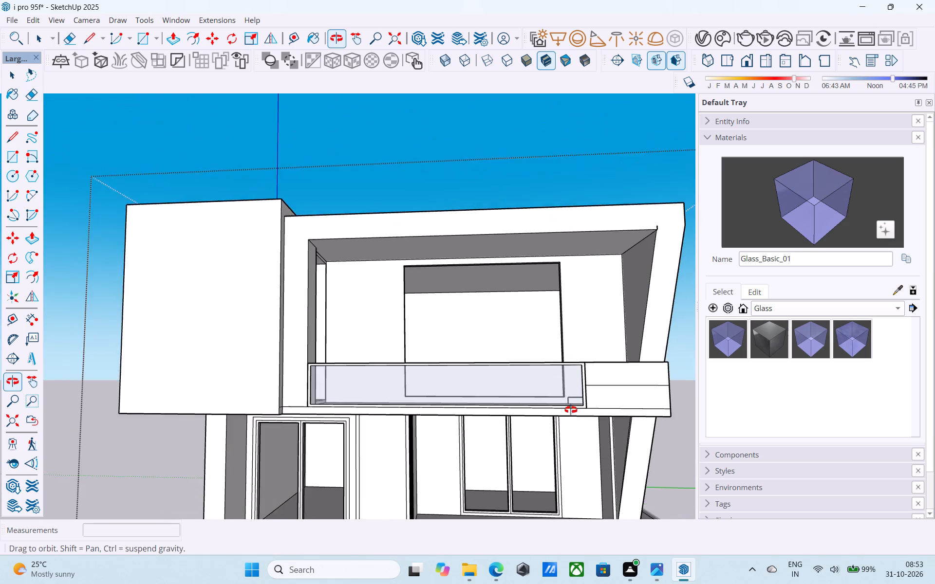
middle_drag(571, 410, 558, 458)
scroll(556, 472, up, 15)
drag(509, 469, 512, 476)
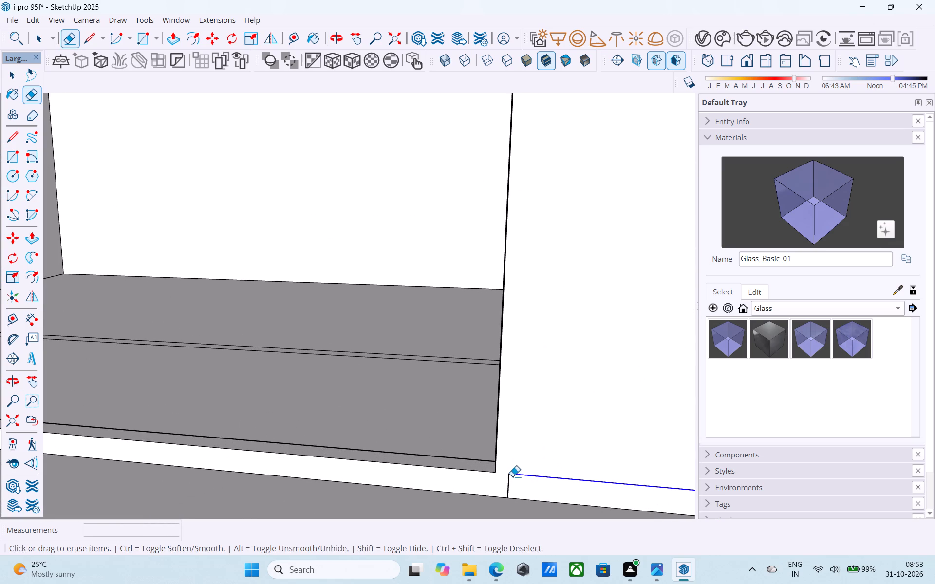
drag(512, 476, 505, 478)
scroll(517, 470, down, 12)
key(space)
Erase the pair of parallel lines running across the upper room's floor behind the large balcony window opening.
middle_drag(524, 470, 527, 452)
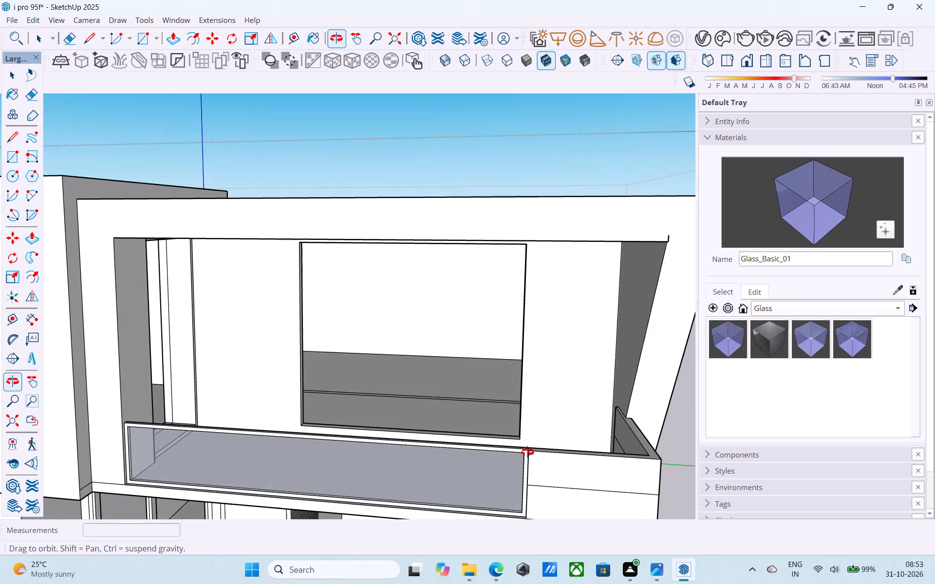
middle_drag(527, 452, 530, 441)
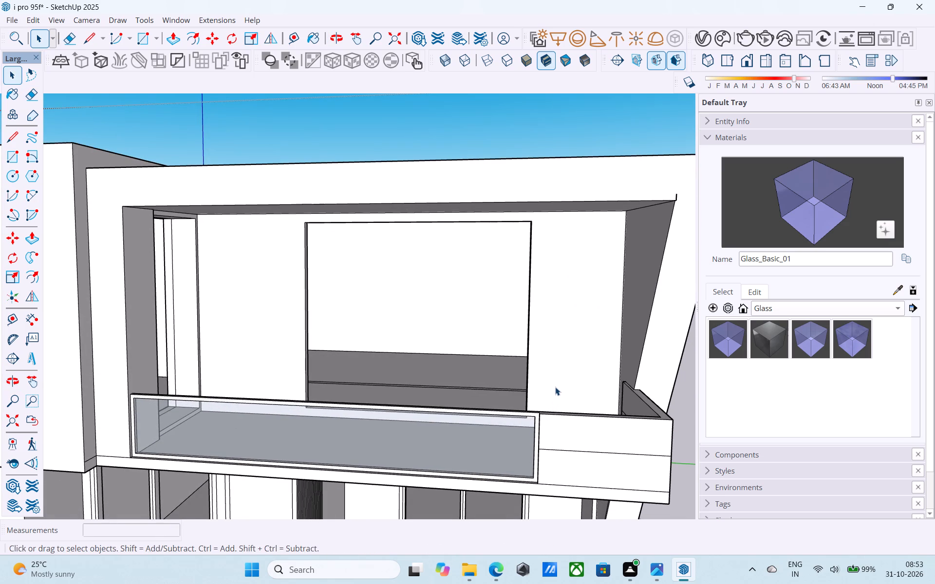
scroll(557, 384, down, 1)
middle_drag(557, 384, 558, 378)
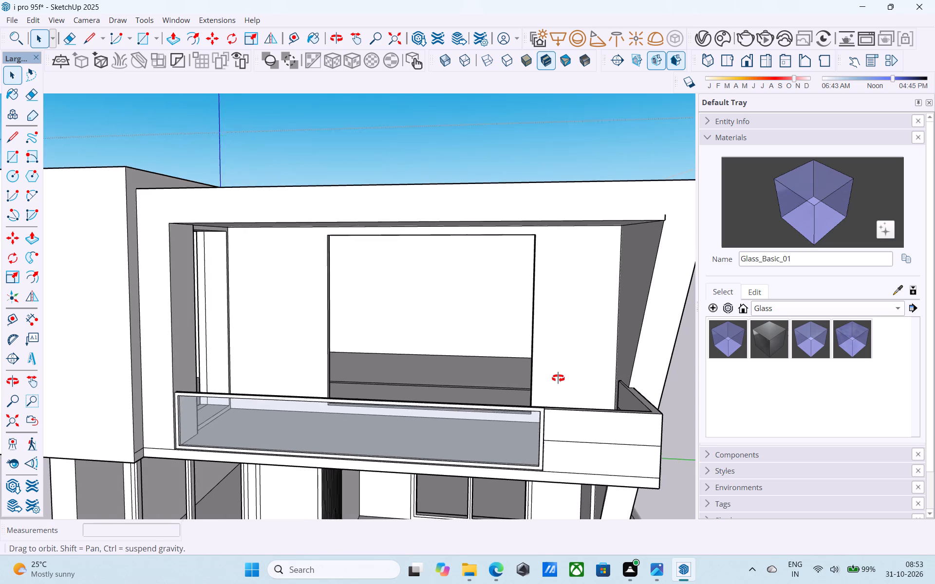
middle_drag(558, 378, 513, 394)
scroll(321, 386, up, 6)
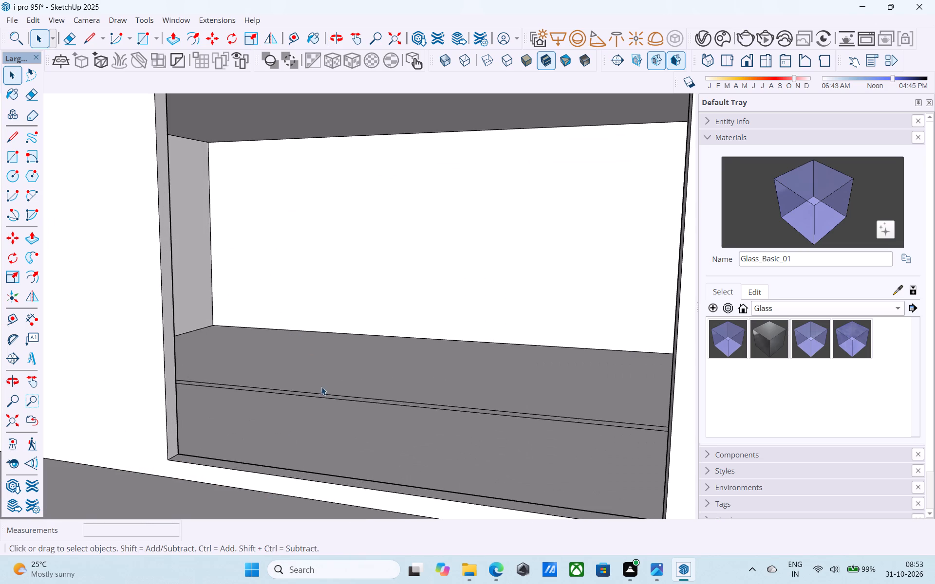
key(e)
drag(325, 405, 347, 389)
scroll(349, 388, up, 1)
scroll(349, 388, down, 7)
Erase the extra vertical edge near the end of the interior wall pier behind the large window opening.
shift+middle_drag(347, 388, 404, 353)
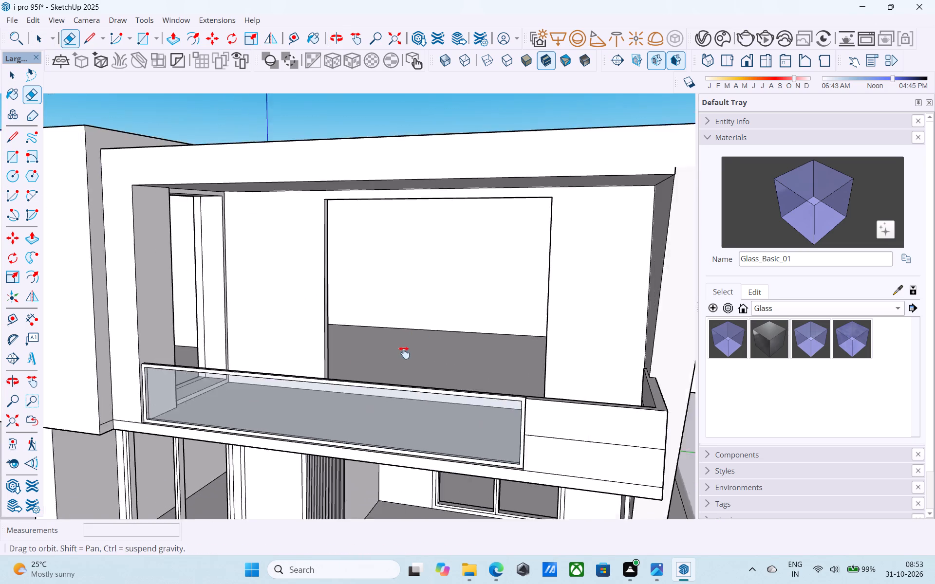
shift+middle_drag(404, 353, 580, 337)
shift+middle_drag(349, 366, 409, 422)
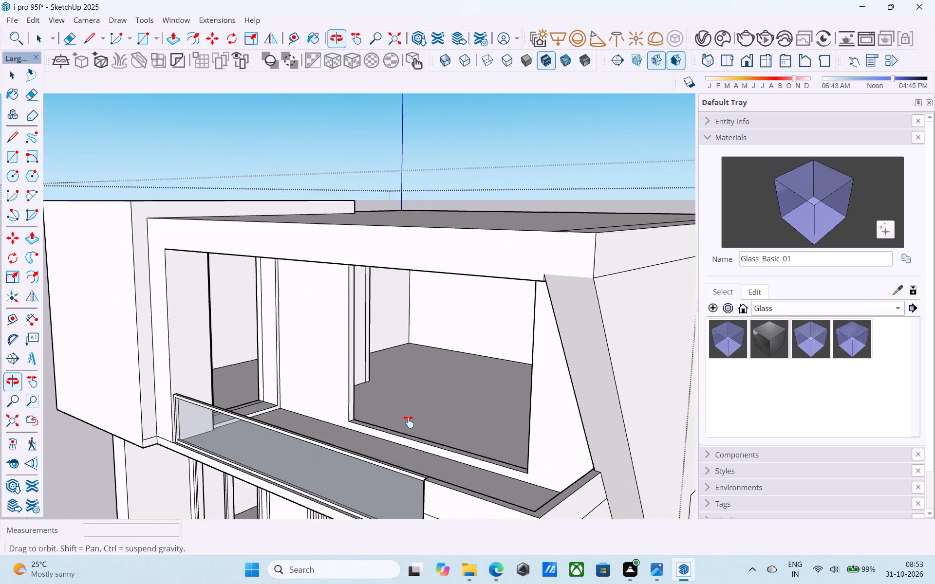
shift+middle_drag(409, 422, 420, 461)
scroll(457, 506, up, 1)
scroll(354, 253, up, 12)
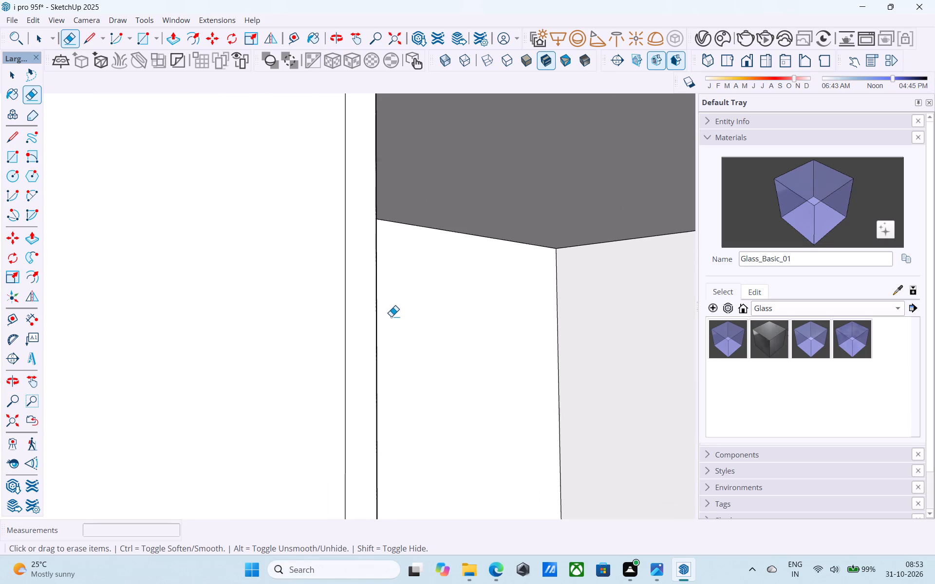
click(348, 301)
Draw a 12' 6" by 10' 9" rectangle across the inner edge of the large balcony window opening.
scroll(348, 305, down, 15)
middle_drag(347, 330, 369, 327)
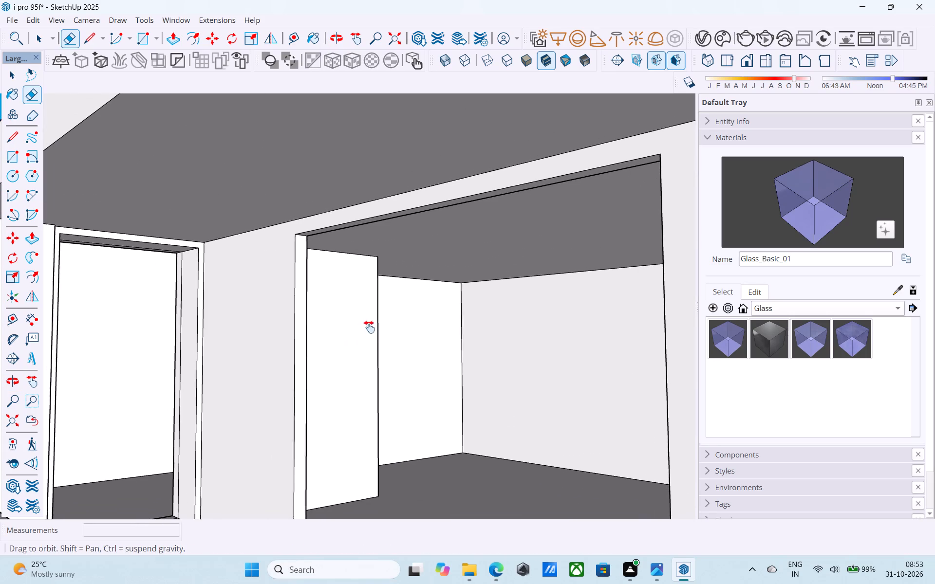
middle_drag(369, 327, 370, 327)
key(r)
middle_drag(370, 327, 375, 302)
scroll(335, 135, up, 3)
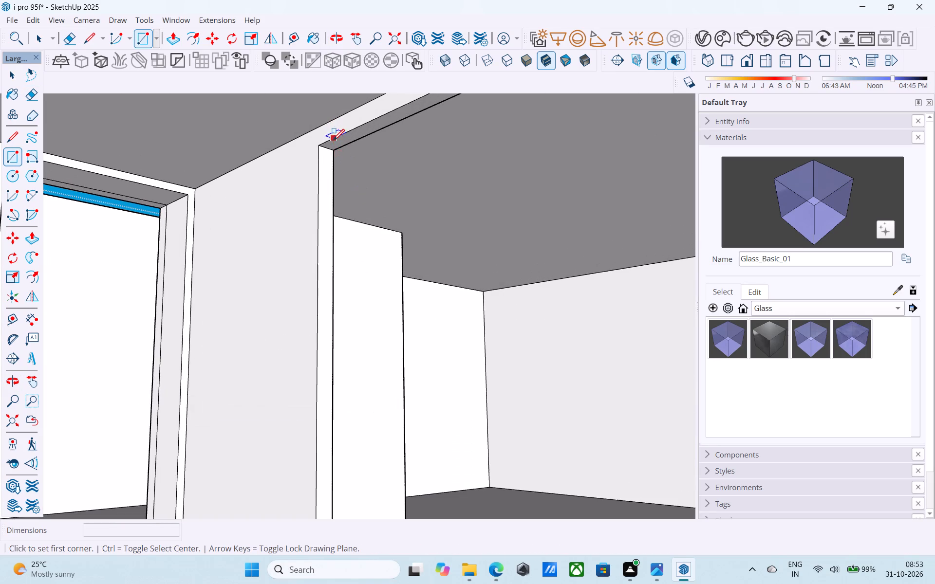
click(331, 153)
scroll(329, 174, down, 8)
middle_drag(412, 288, 811, 471)
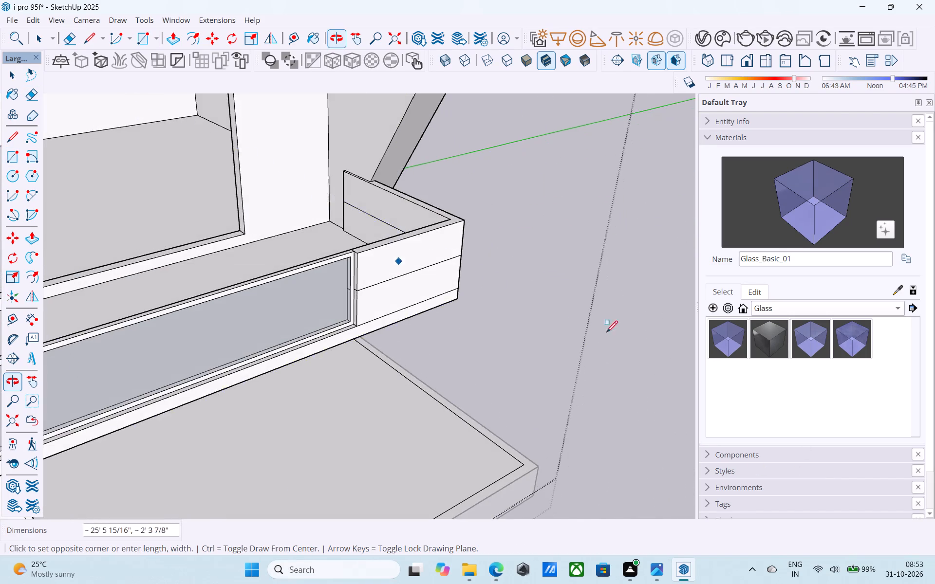
scroll(213, 195, up, 5)
middle_drag(236, 218, 342, 283)
scroll(374, 318, up, 5)
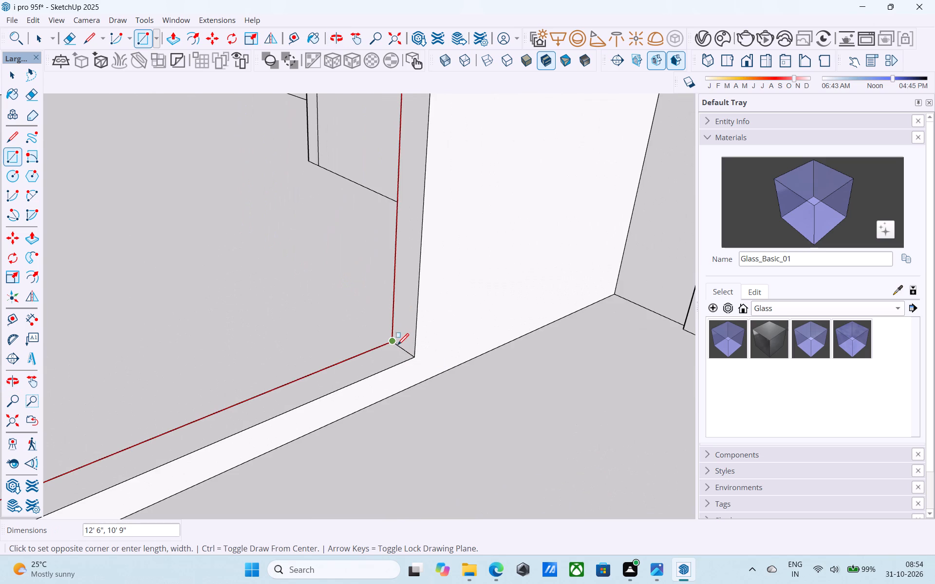
click(395, 342)
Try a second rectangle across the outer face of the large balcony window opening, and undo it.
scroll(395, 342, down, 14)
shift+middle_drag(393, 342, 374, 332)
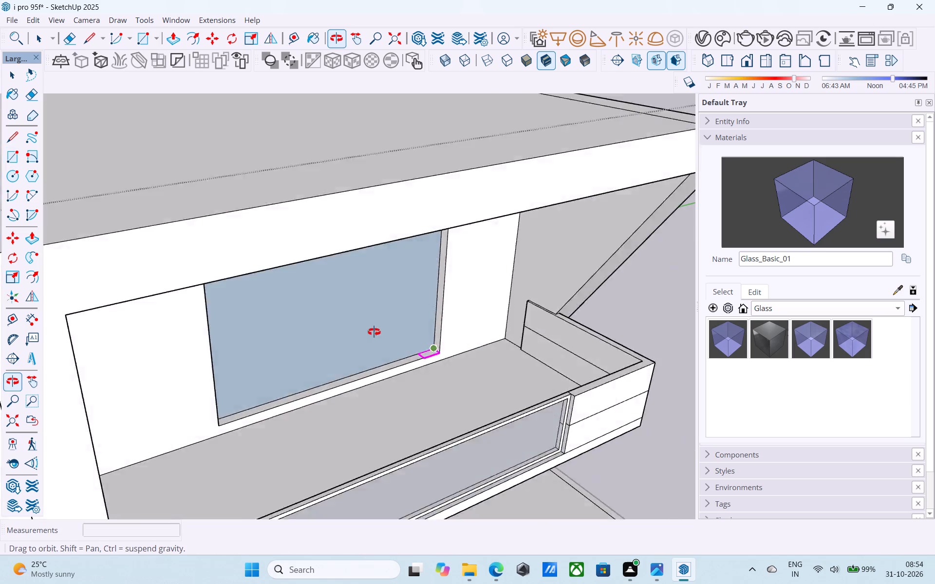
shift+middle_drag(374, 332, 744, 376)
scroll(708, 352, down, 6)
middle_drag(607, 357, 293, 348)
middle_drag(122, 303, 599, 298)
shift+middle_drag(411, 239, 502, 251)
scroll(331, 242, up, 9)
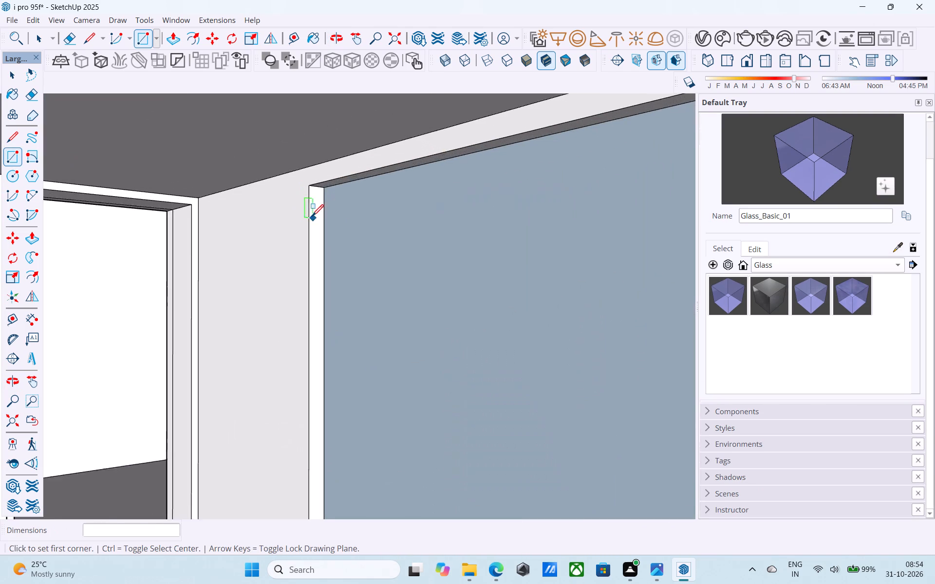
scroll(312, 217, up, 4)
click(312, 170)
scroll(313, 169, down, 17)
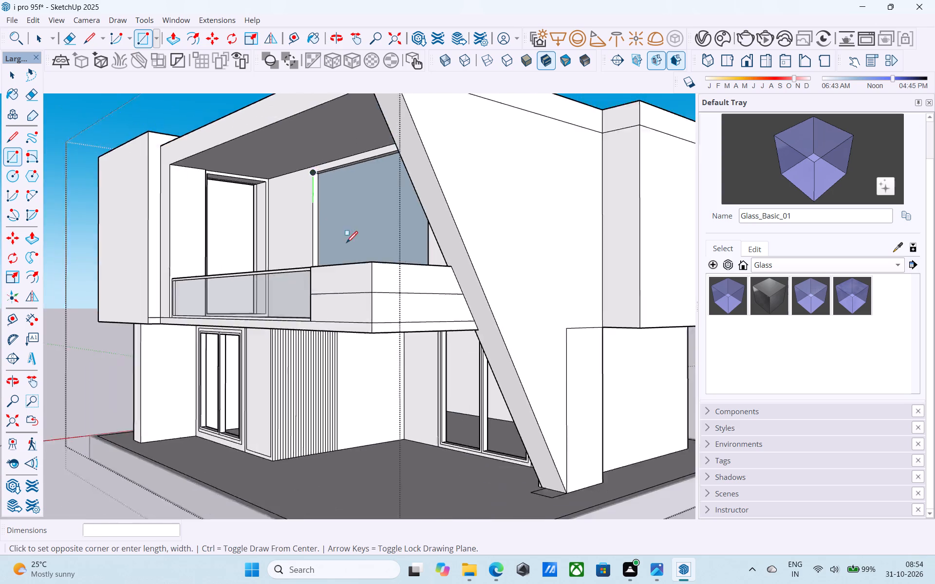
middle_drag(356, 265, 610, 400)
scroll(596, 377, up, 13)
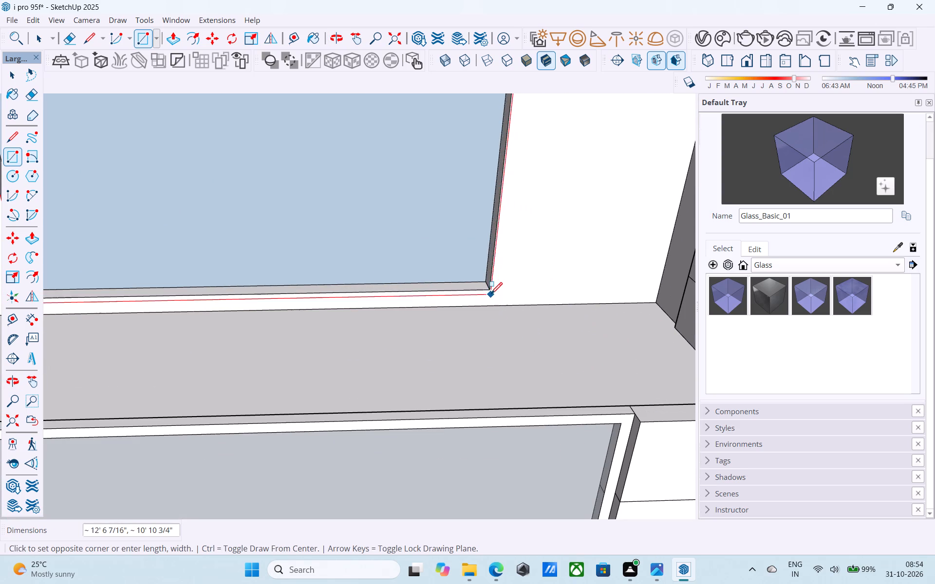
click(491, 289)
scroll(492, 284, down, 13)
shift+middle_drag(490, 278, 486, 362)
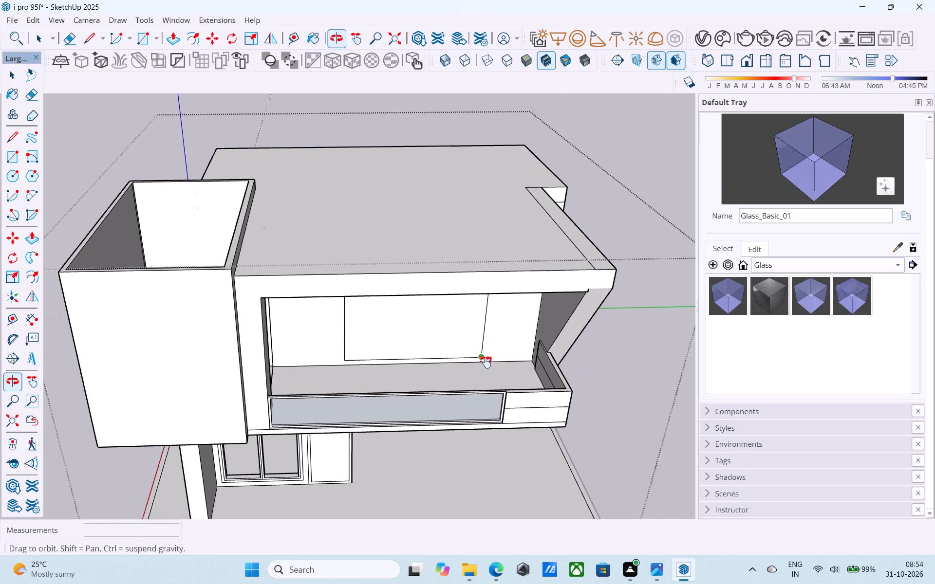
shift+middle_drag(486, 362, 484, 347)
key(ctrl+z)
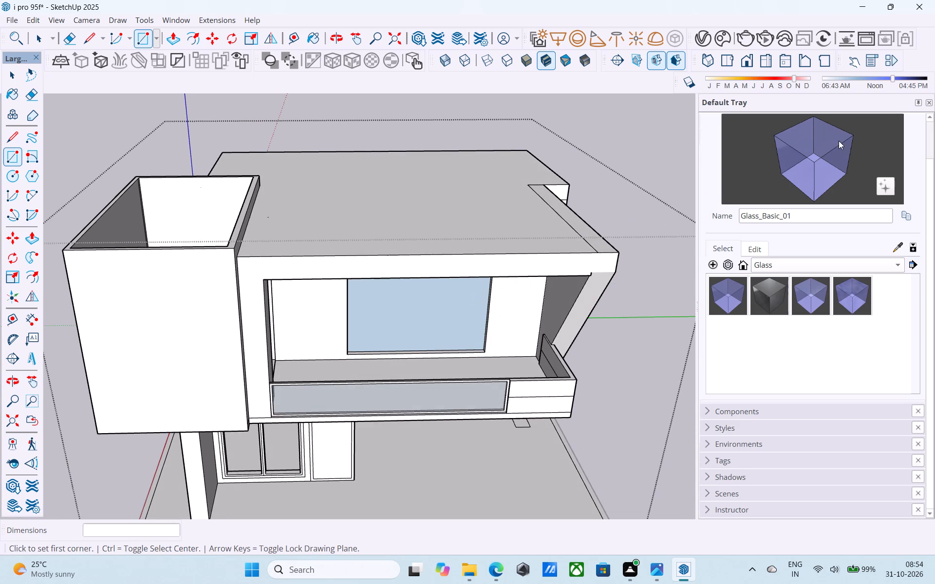
Paint the inner pane of the balcony window with Glass_Basic_01.
click(819, 159)
click(440, 299)
Draw a 10' 9" by 12' 6" rectangle corner to corner across the front of the balcony window opening.
scroll(457, 283, down, 4)
shift+middle_drag(457, 291, 388, 221)
key(r)
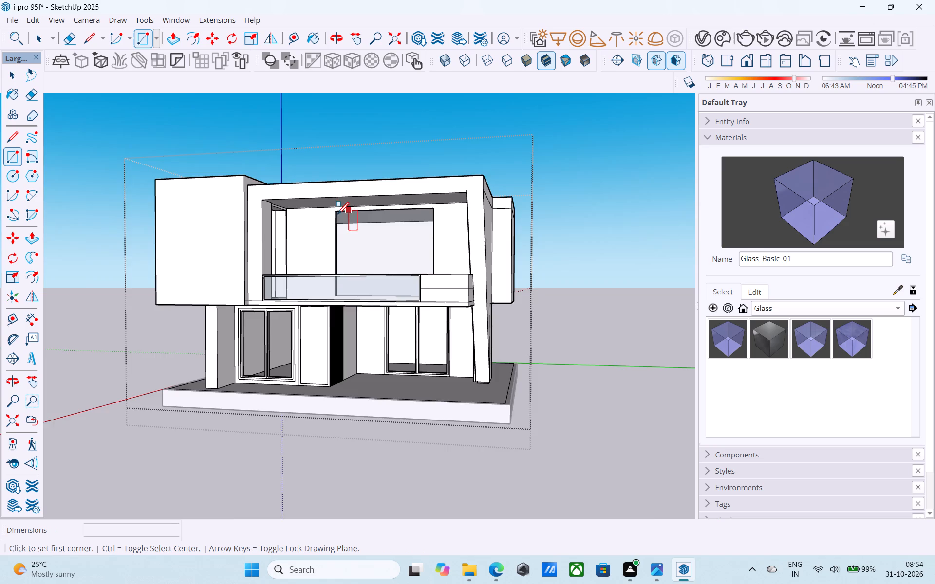
scroll(333, 233, up, 9)
click(334, 182)
scroll(412, 221, down, 4)
middle_drag(488, 294, 526, 334)
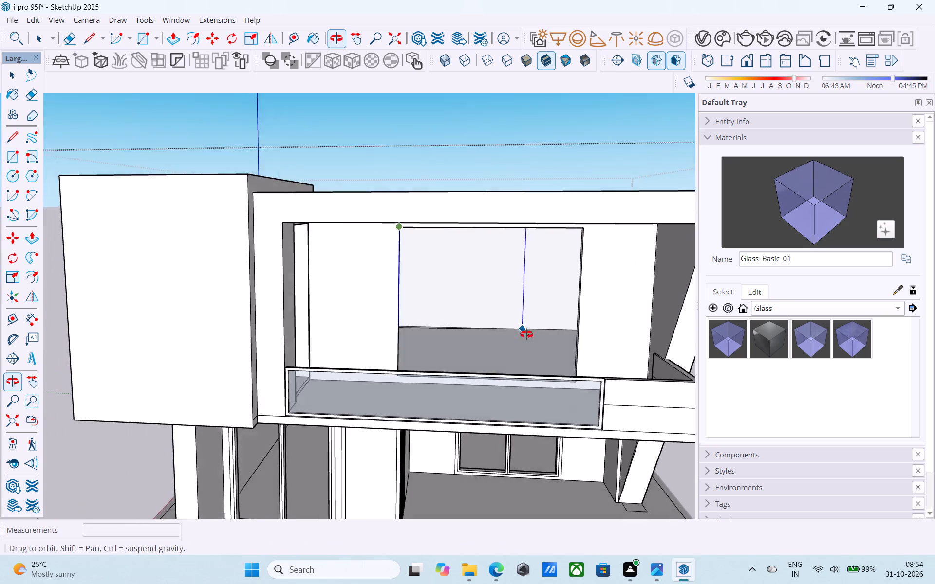
middle_drag(526, 334, 540, 358)
scroll(626, 393, up, 3)
scroll(576, 413, up, 1)
click(576, 413)
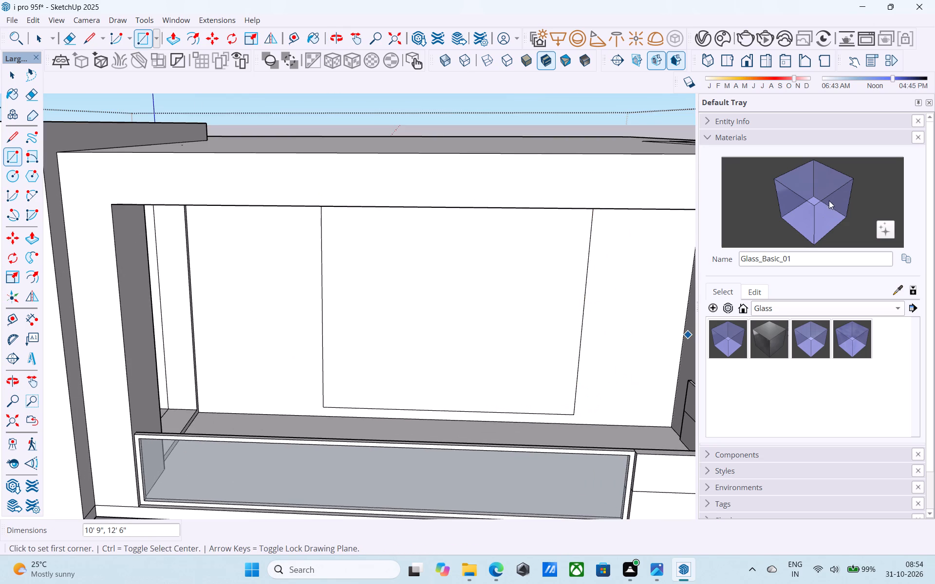
Paint the new front pane of the balcony window with Glass_Basic_01 and save the model.
click(827, 197)
click(475, 311)
scroll(475, 311, down, 5)
key(ctrl+s)
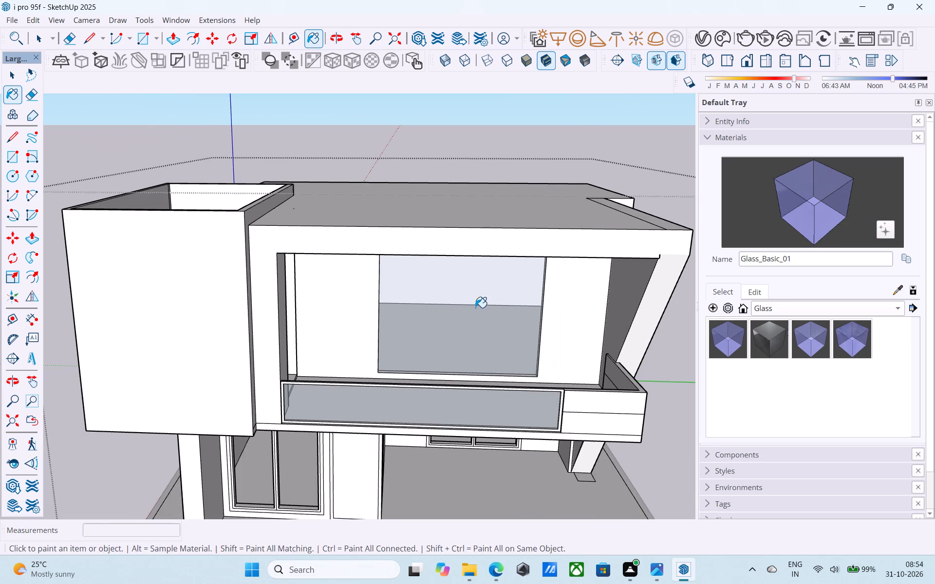
Examine the glazed balcony window, balcony and ground-floor facade from the front and the slanted-column side.
key(space)
scroll(475, 308, down, 6)
middle_drag(475, 308, 424, 284)
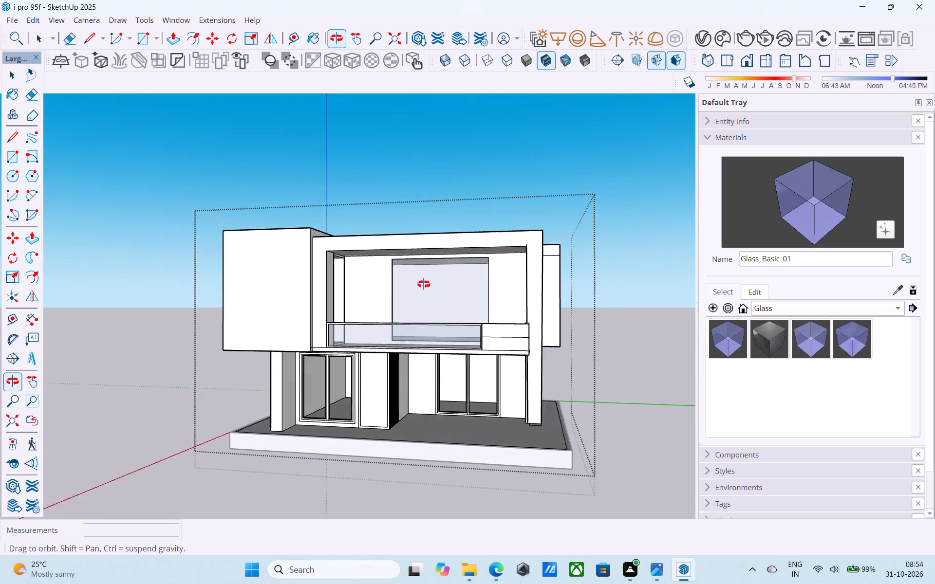
middle_drag(424, 284, 393, 282)
middle_drag(478, 315, 481, 314)
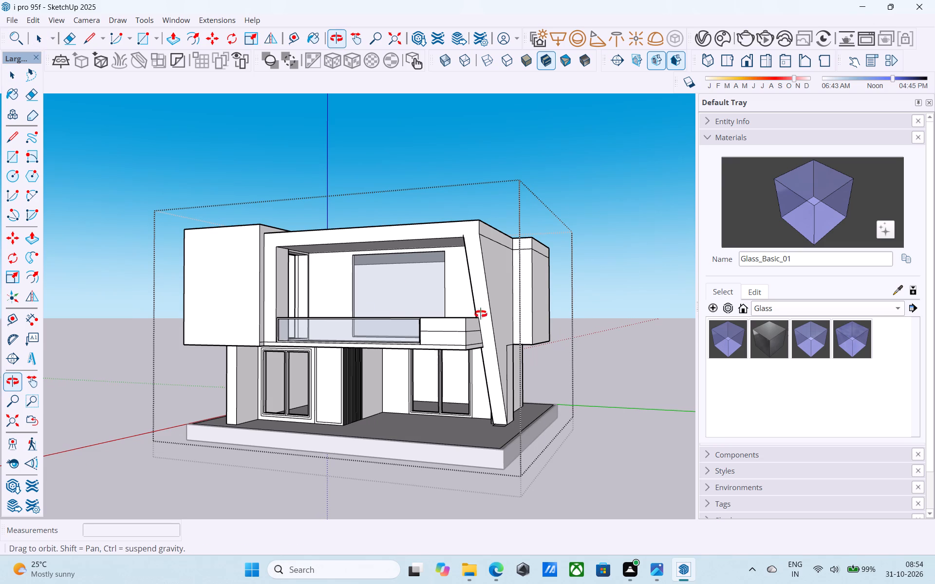
middle_drag(481, 314, 542, 340)
scroll(489, 335, up, 5)
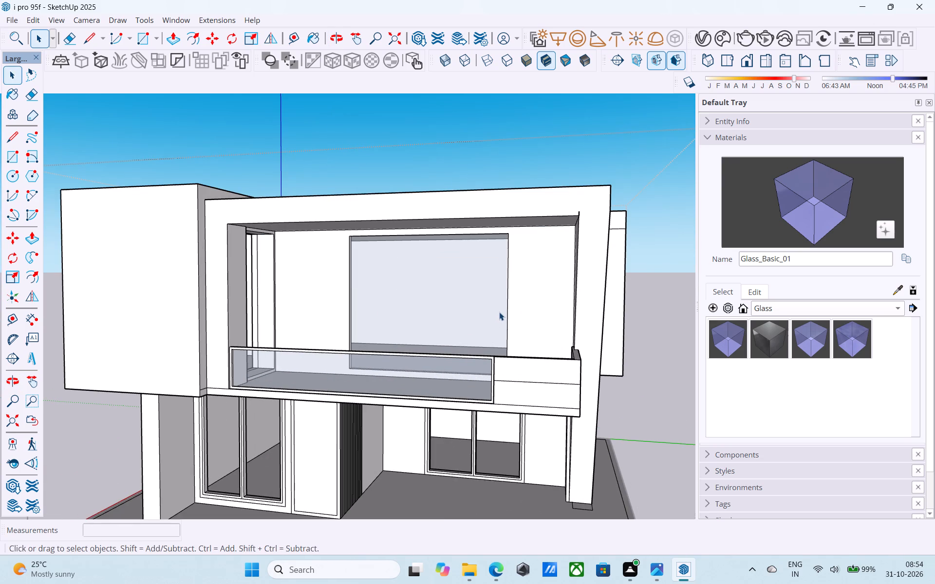
scroll(501, 311, down, 5)
middle_drag(508, 311, 381, 302)
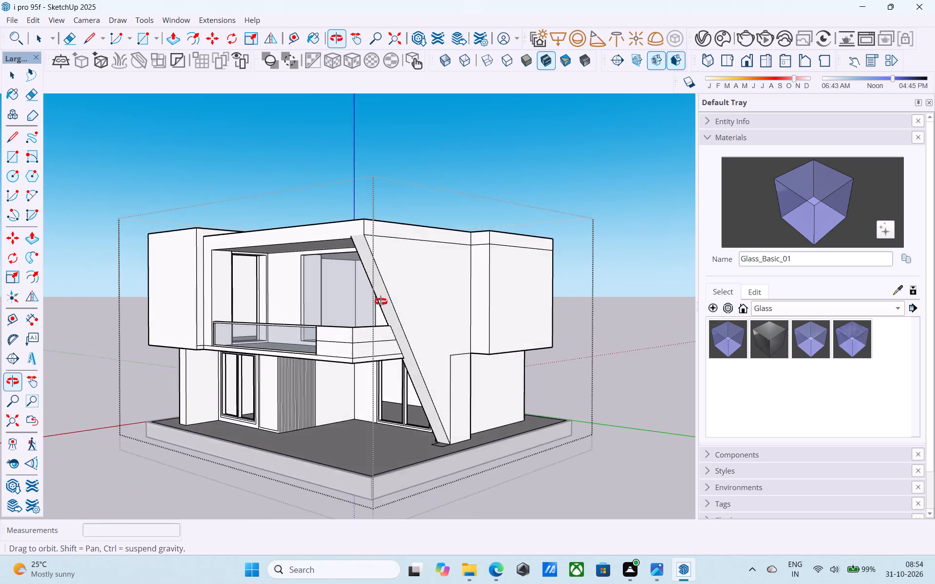
middle_drag(381, 302, 381, 301)
scroll(349, 299, up, 5)
scroll(355, 291, down, 6)
middle_drag(356, 291, 402, 273)
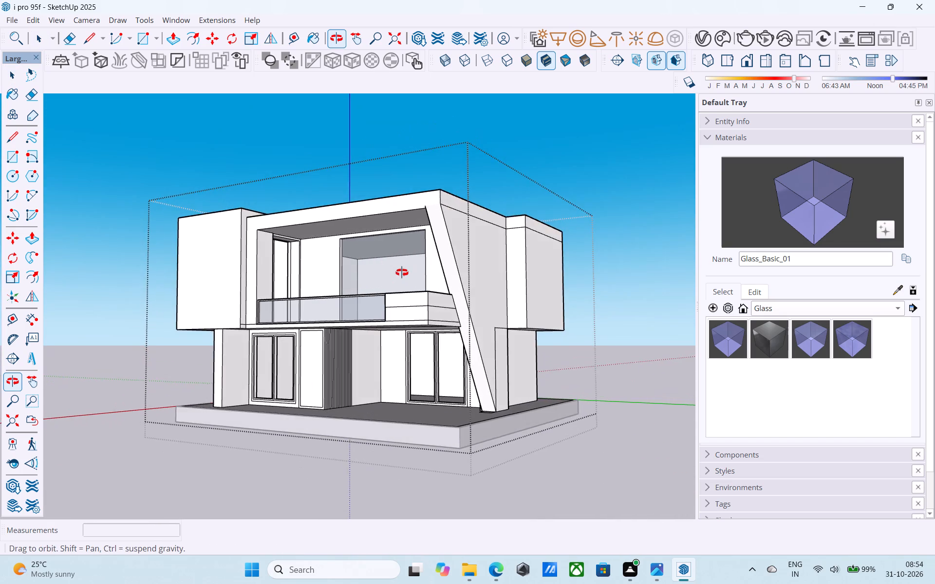
middle_drag(402, 273, 455, 280)
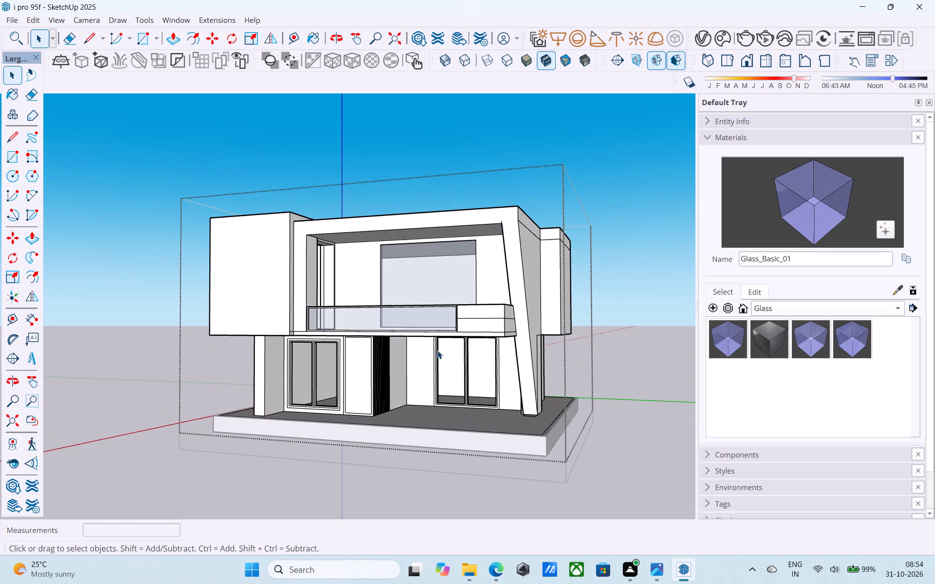
middle_drag(432, 358, 400, 328)
Paint the ground-floor recess's side wall and the adjoining rear wall section with Wood_Veneer_15_1K from the Wood materials.
click(782, 312)
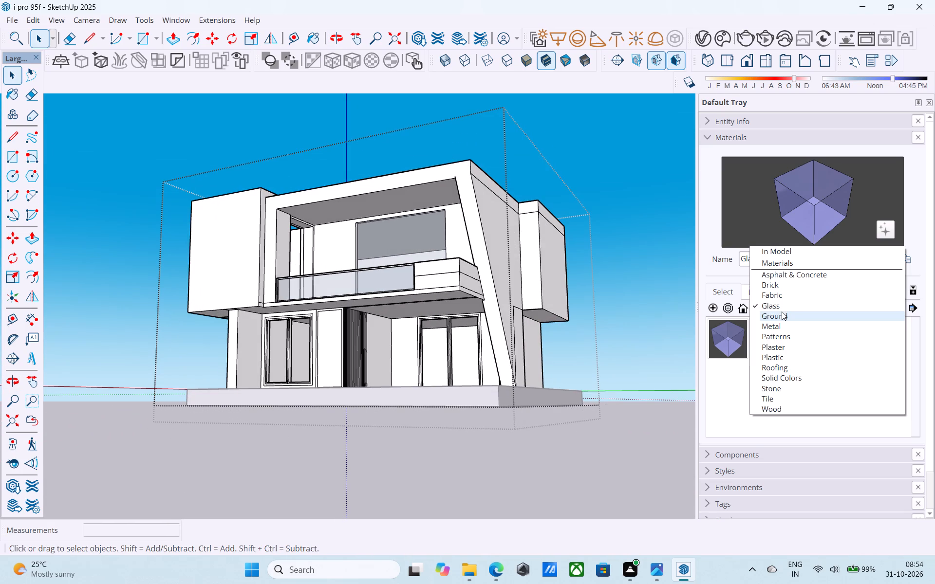
click(790, 407)
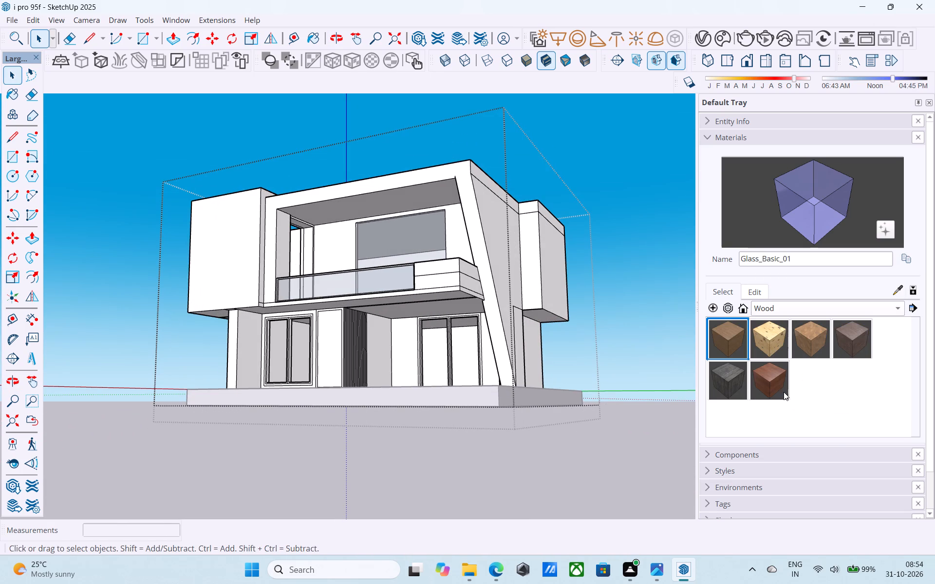
click(780, 378)
scroll(358, 366, up, 9)
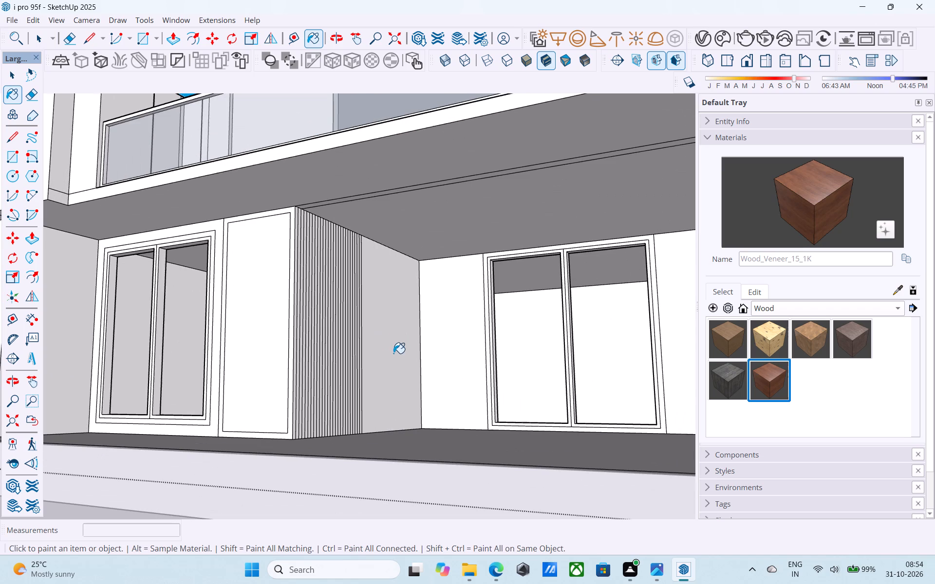
click(393, 353)
click(447, 317)
Apply Wood_Veneer_15_1K to the rear wall between the glass doors and slanted column, and to the doors' outer frame border.
scroll(448, 316, down, 8)
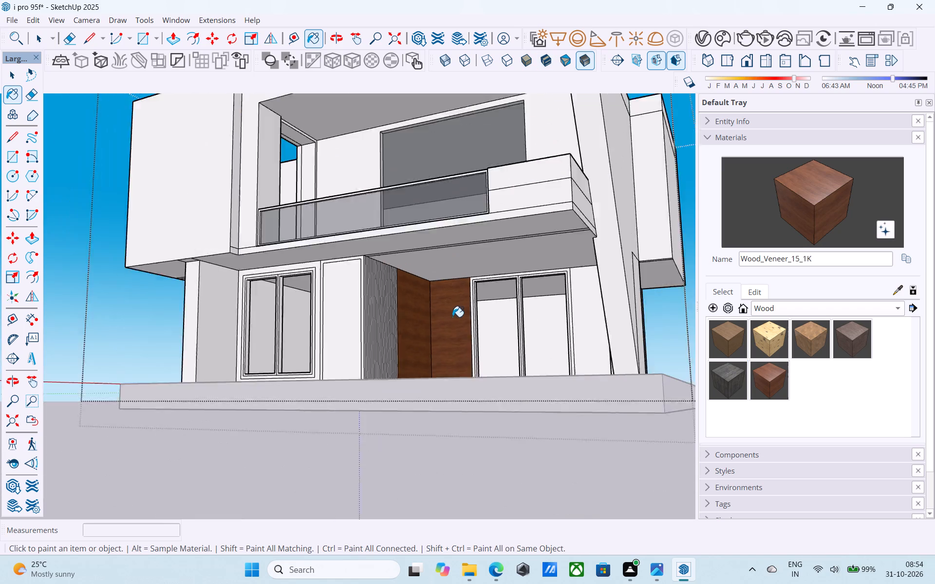
scroll(555, 341, up, 6)
click(558, 338)
scroll(558, 338, down, 5)
middle_drag(559, 338, 592, 358)
scroll(588, 309, up, 5)
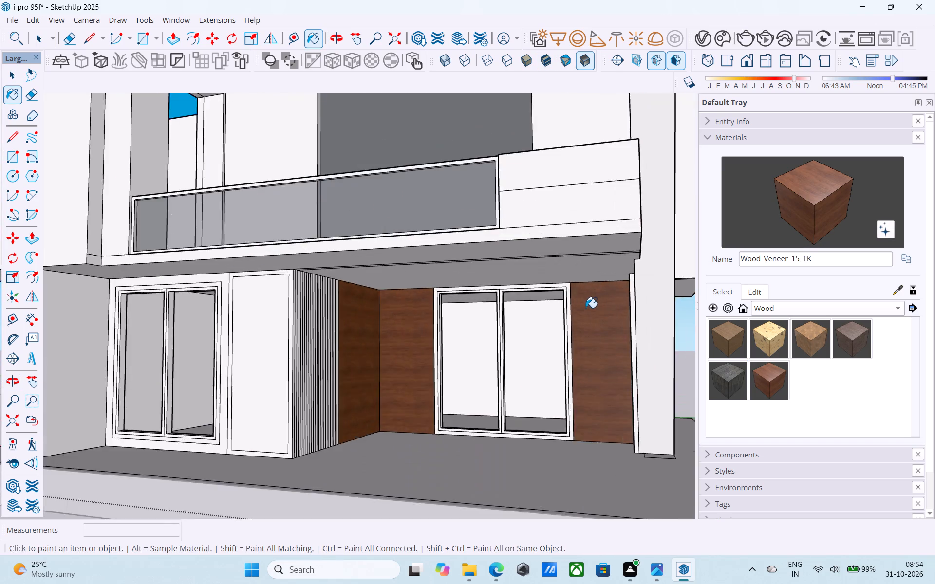
scroll(586, 308, up, 11)
click(549, 272)
scroll(556, 271, down, 14)
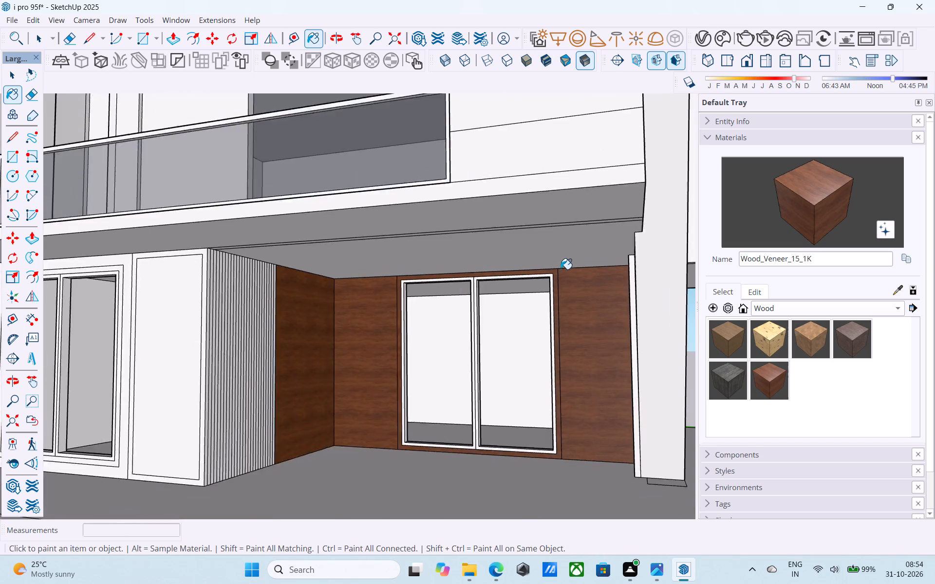
Paint the vertical strips of the ribbed ground-floor wall with Wood_Veneer_15_1K, beginning at the corner beside the blank white panel.
scroll(561, 269, down, 3)
middle_drag(545, 340, 530, 369)
scroll(559, 315, down, 3)
middle_drag(560, 316, 536, 302)
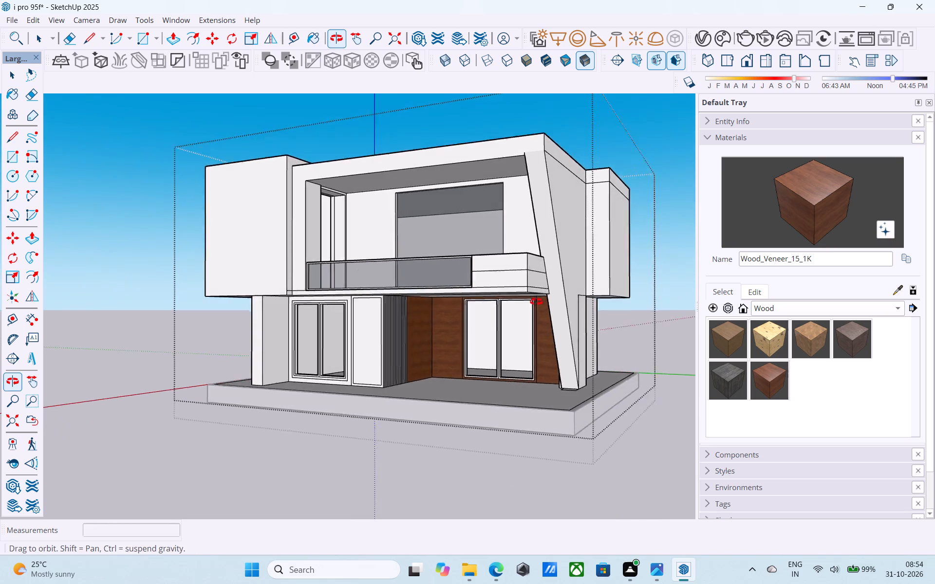
middle_drag(536, 302, 483, 299)
scroll(344, 332, up, 18)
middle_drag(289, 321, 278, 312)
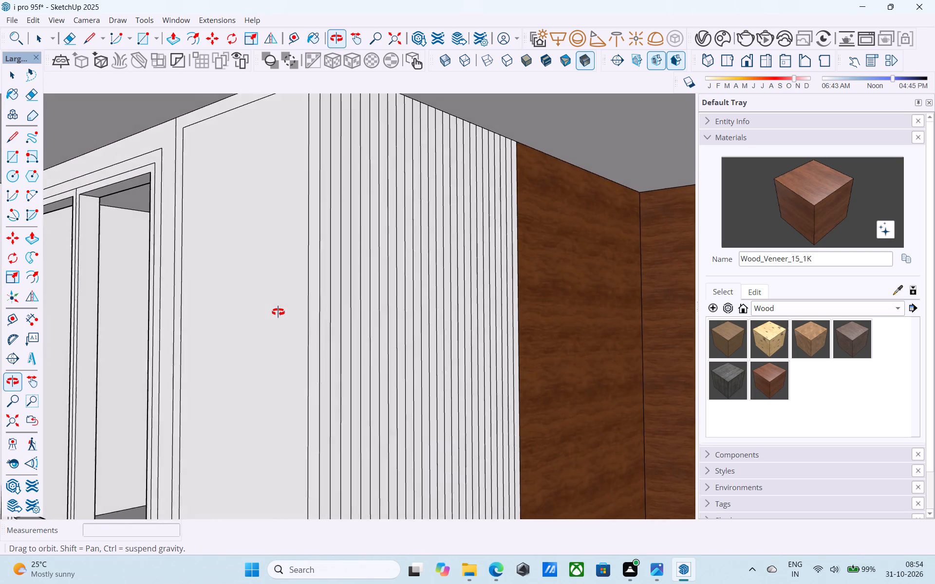
middle_drag(278, 312, 249, 313)
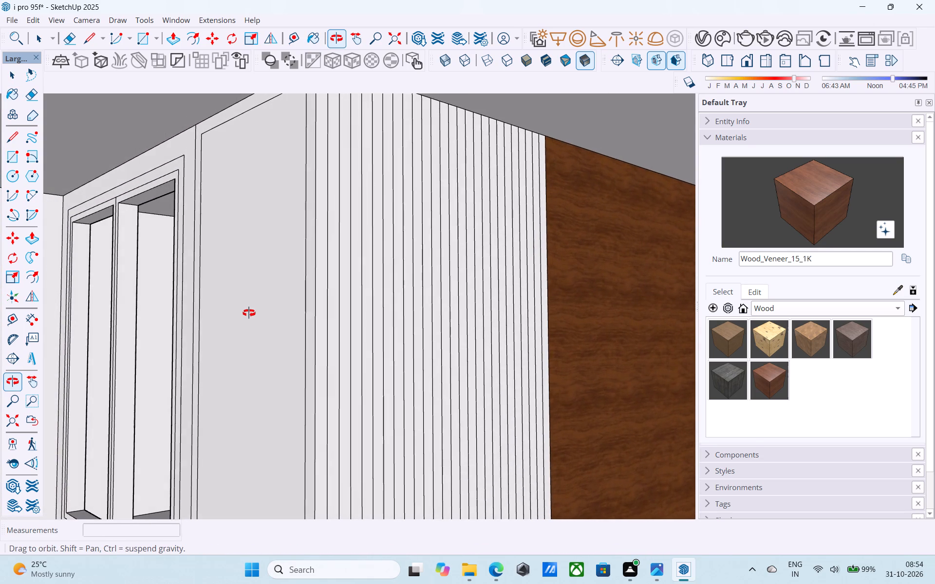
middle_drag(249, 313, 248, 312)
click(322, 285)
click(332, 285)
click(341, 285)
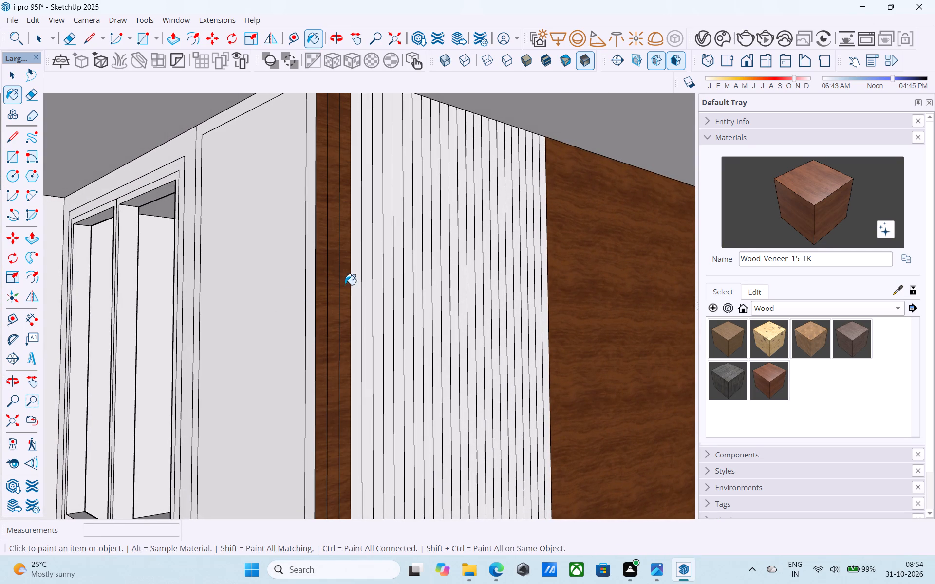
click(352, 287)
click(362, 293)
click(372, 297)
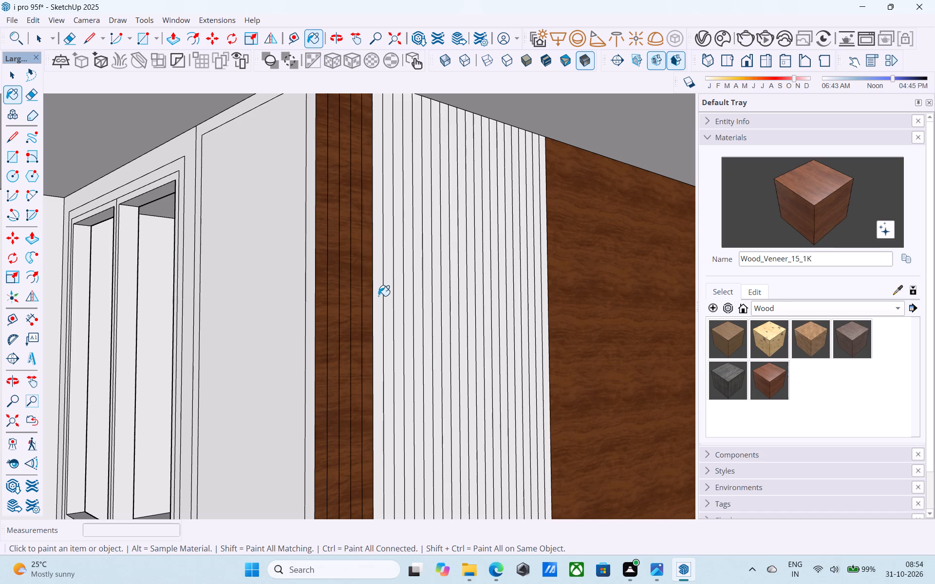
click(378, 296)
click(385, 293)
click(393, 292)
click(400, 287)
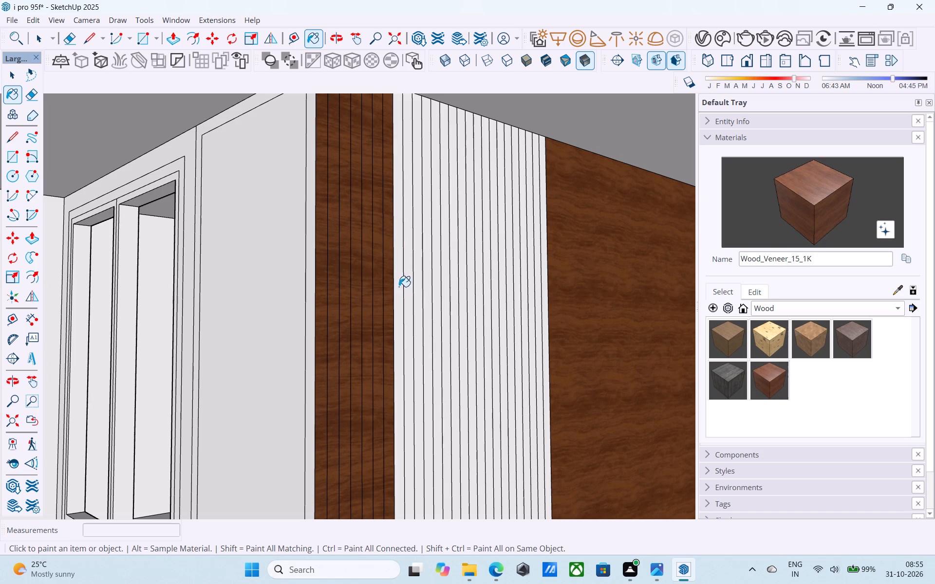
Paint the ribbed wall's remaining vertical strips with Wood_Veneer_15_1K, up to the veneered side wall of the recess.
click(405, 290)
click(417, 298)
click(426, 302)
click(433, 303)
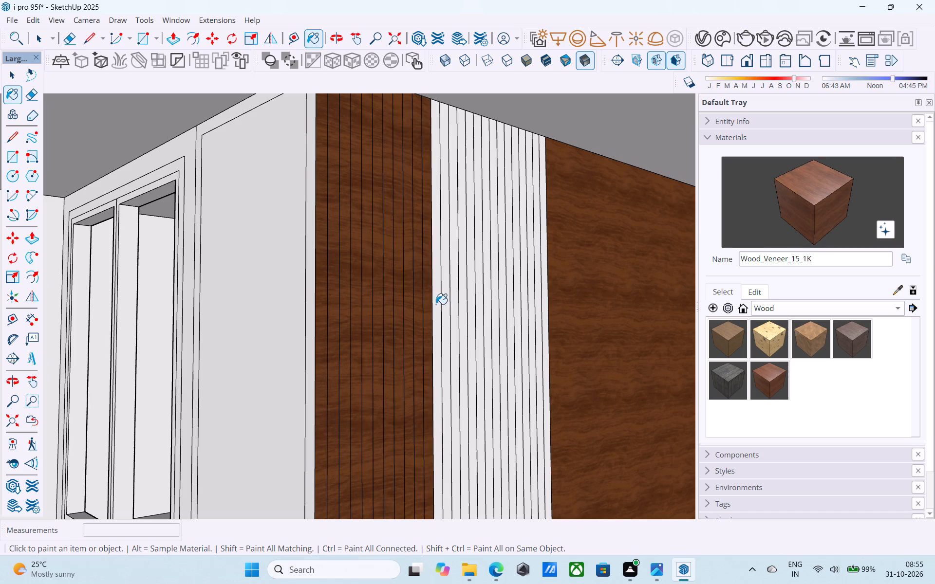
click(445, 308)
click(456, 313)
click(462, 313)
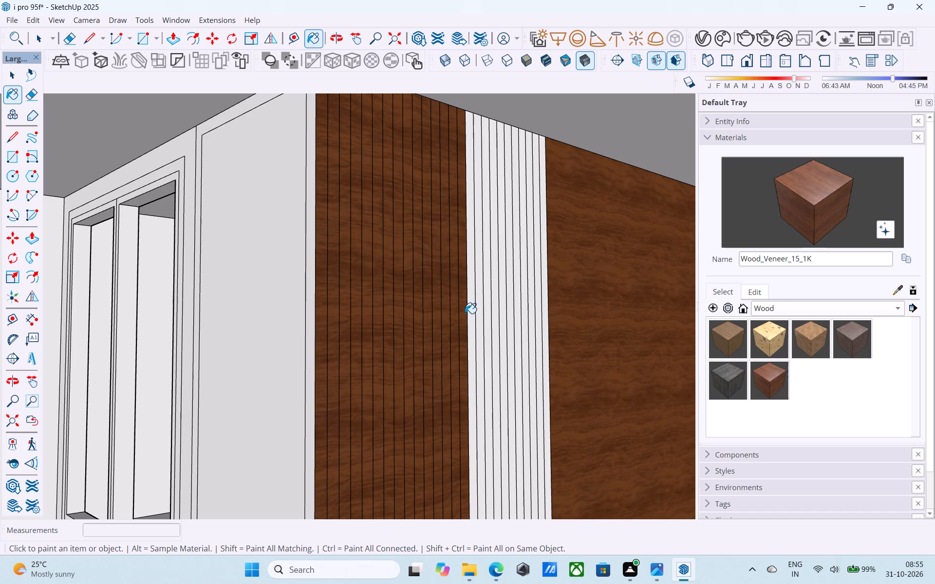
click(470, 313)
click(479, 310)
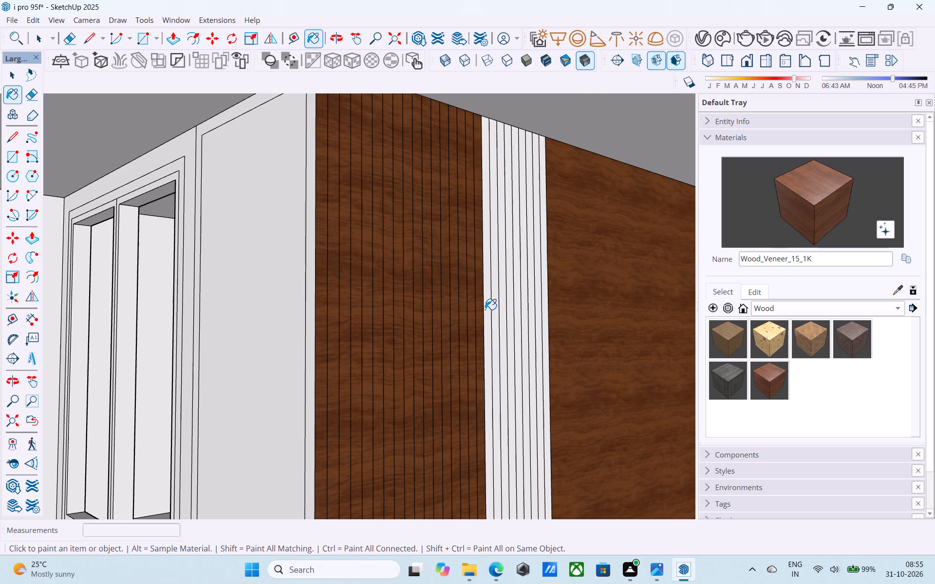
click(486, 310)
click(494, 310)
click(503, 306)
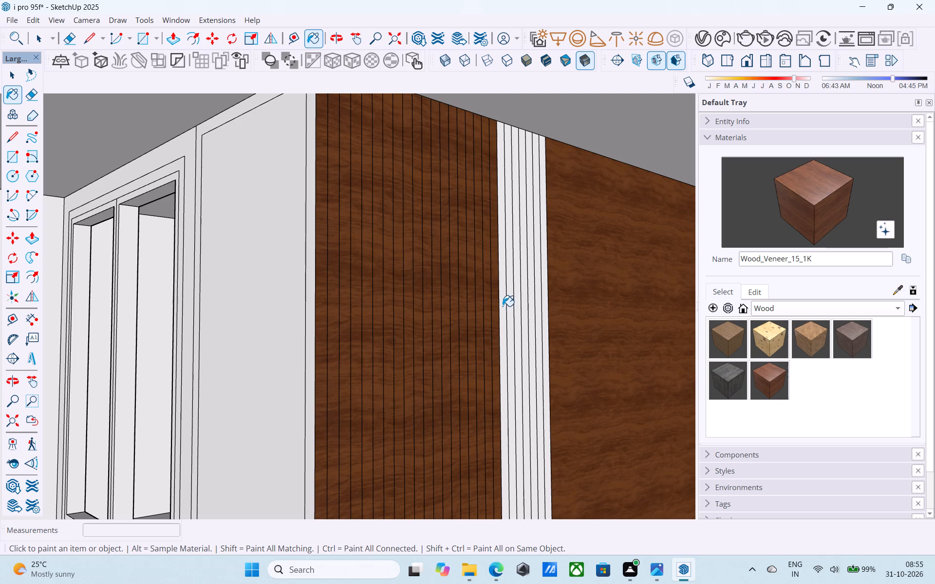
click(510, 305)
click(516, 298)
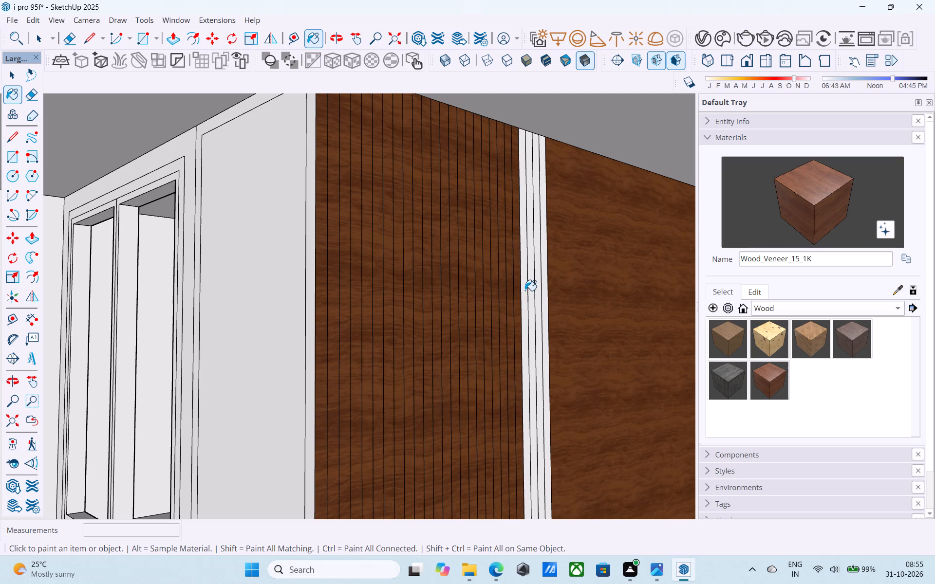
click(527, 288)
click(532, 279)
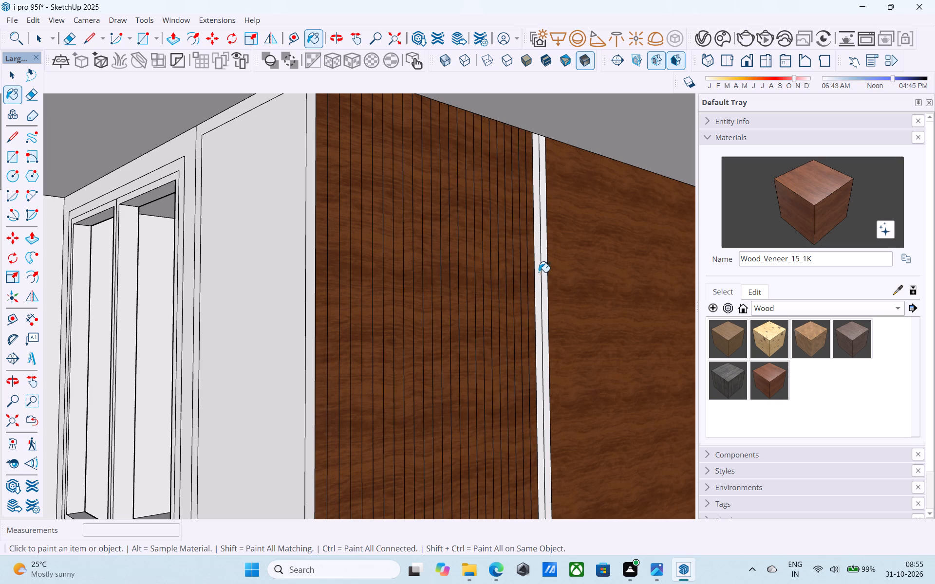
click(539, 272)
click(546, 266)
Apply Wood_Veneer_15_1K to the outer frame border of the ground-floor glass doors beside the blank white panel.
middle_drag(546, 266, 606, 307)
scroll(606, 307, down, 14)
middle_drag(601, 312, 562, 343)
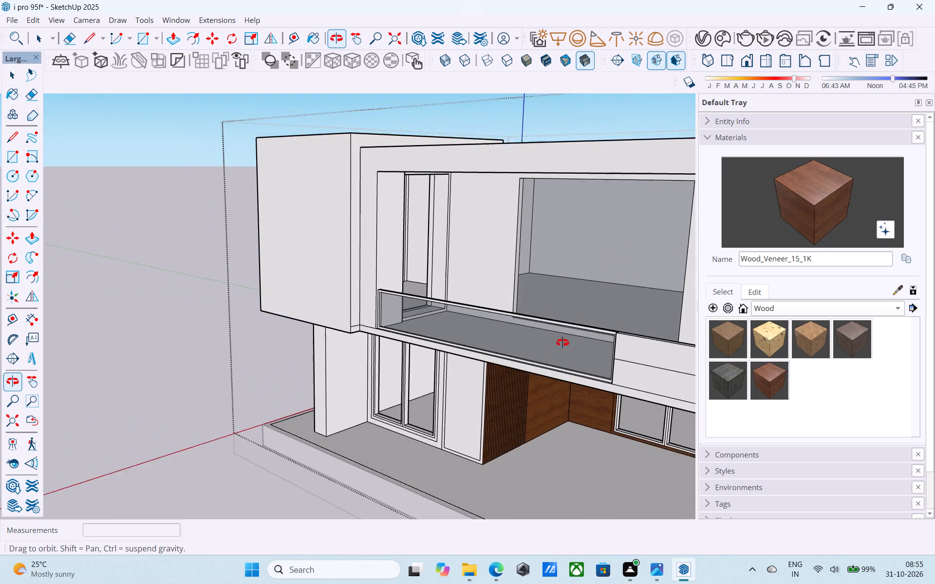
middle_drag(562, 343, 521, 316)
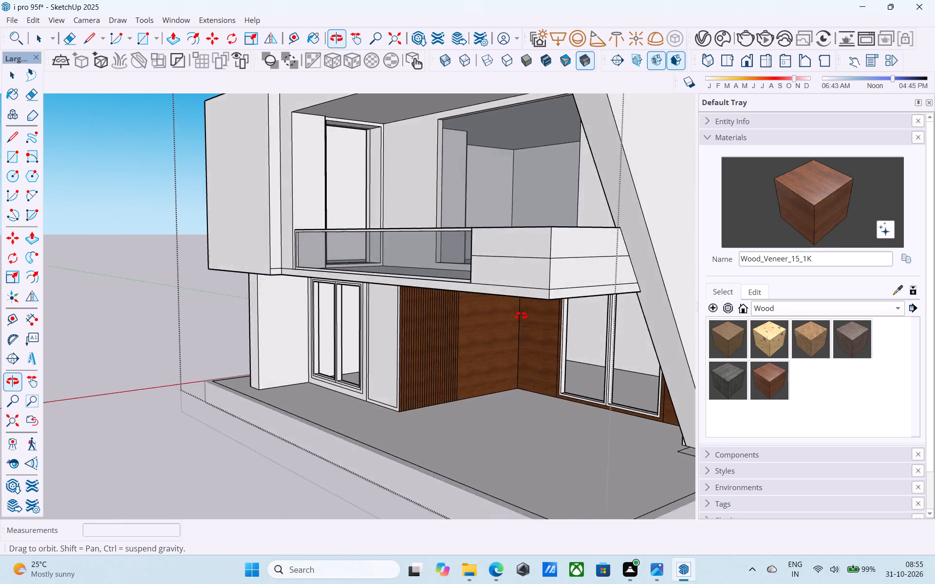
middle_drag(521, 316, 503, 346)
scroll(486, 340, down, 1)
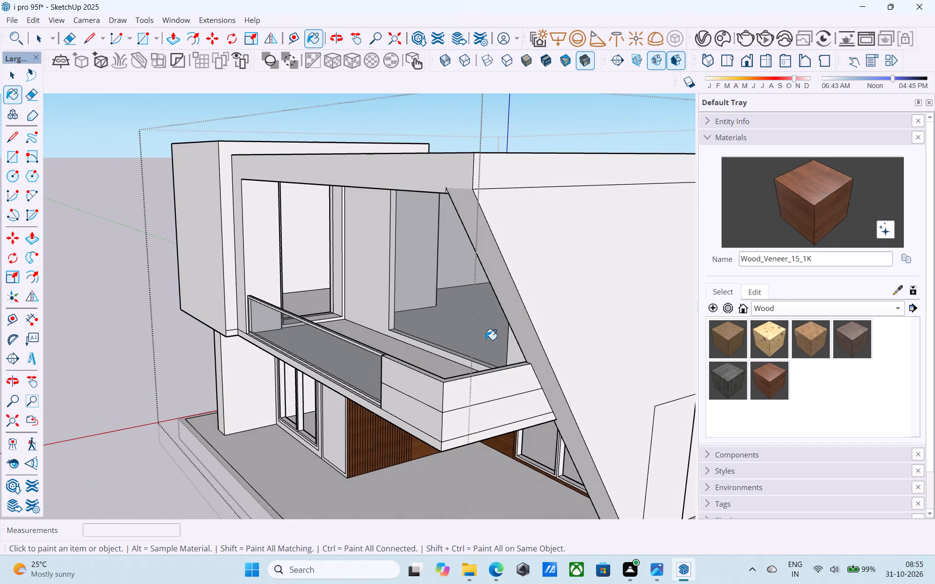
scroll(486, 340, down, 5)
middle_drag(352, 397, 432, 379)
scroll(421, 374, up, 3)
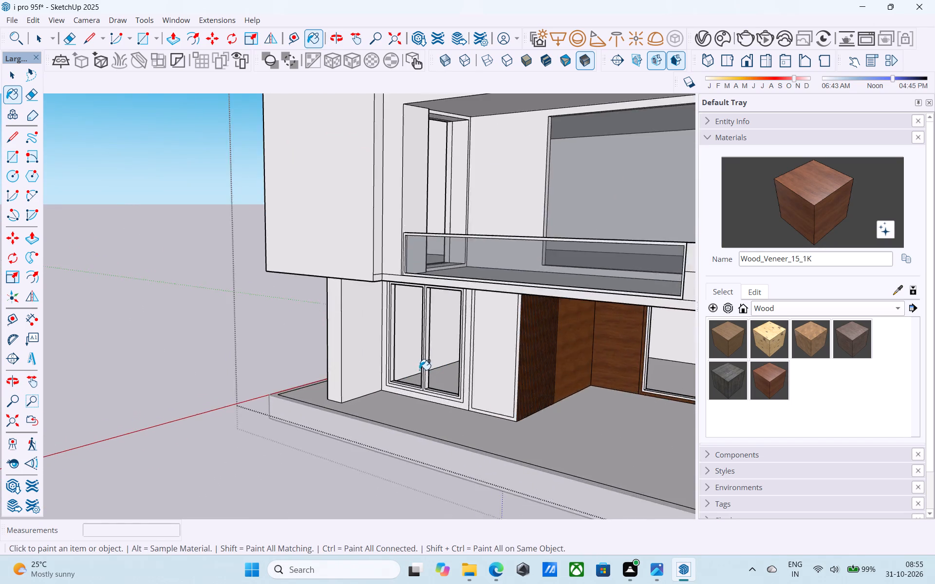
scroll(419, 370, up, 20)
scroll(419, 370, up, 5)
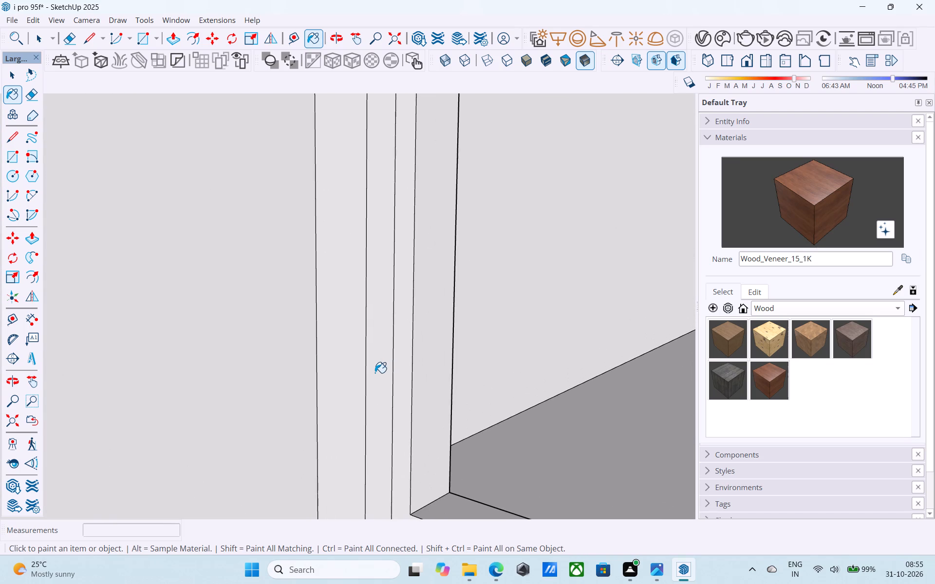
click(375, 373)
Examine the veneered door border, ribbed wall and balcony from the front and the slanted-column side.
scroll(384, 376, down, 5)
middle_drag(423, 374, 451, 362)
scroll(327, 406, down, 12)
middle_drag(336, 407, 359, 400)
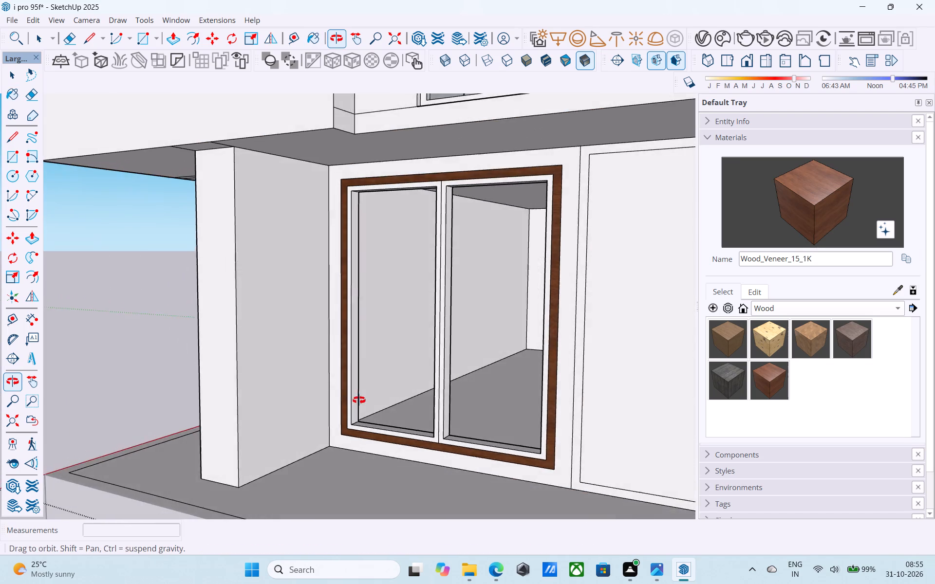
middle_drag(359, 400, 362, 452)
scroll(362, 454, down, 10)
middle_drag(374, 439, 358, 429)
scroll(534, 374, down, 4)
middle_drag(548, 376, 508, 362)
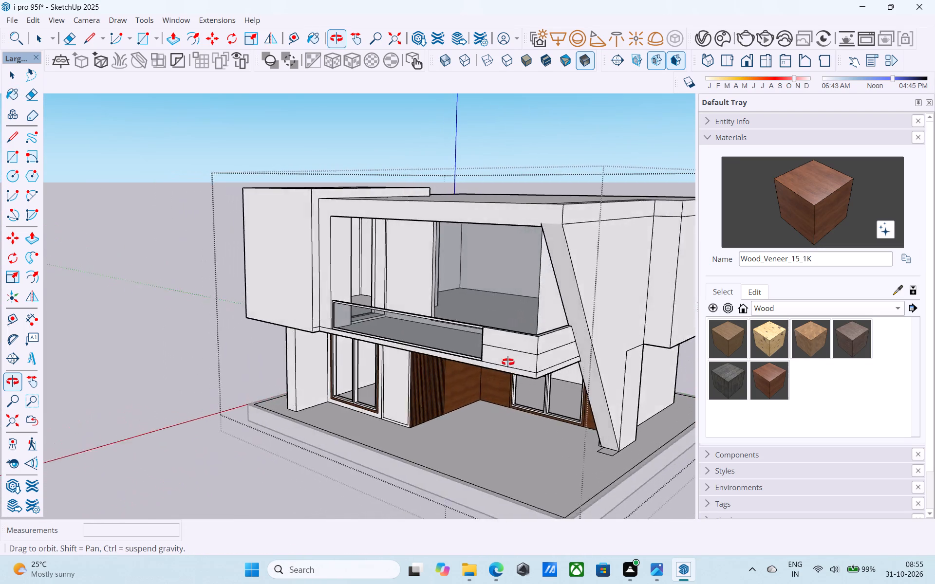
middle_drag(508, 362, 607, 346)
scroll(607, 346, up, 5)
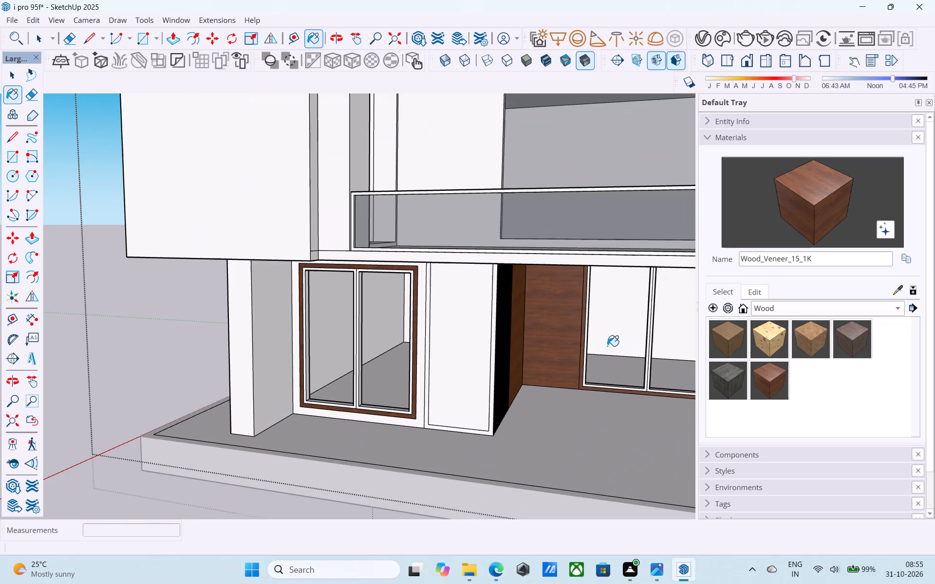
shift+middle_drag(582, 365, 514, 425)
scroll(513, 419, down, 3)
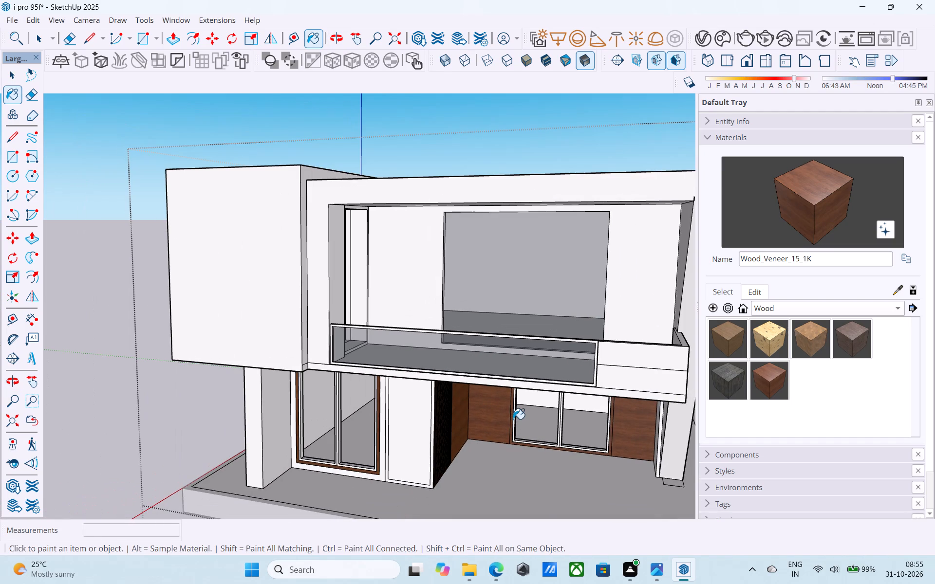
Offset the outline of the balcony's rear wall face inward by 3".
key(space)
scroll(612, 345, up, 3)
click(635, 298)
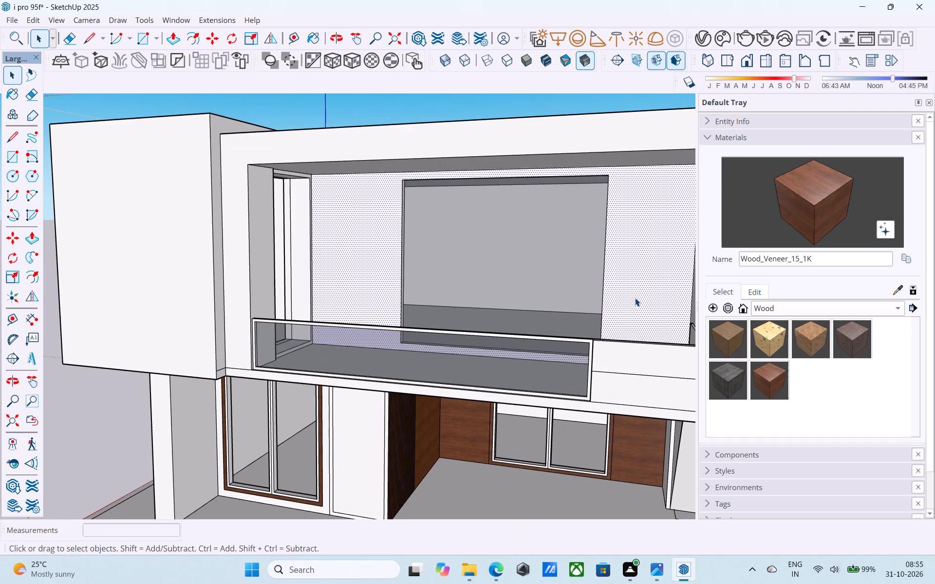
key(f)
click(635, 298)
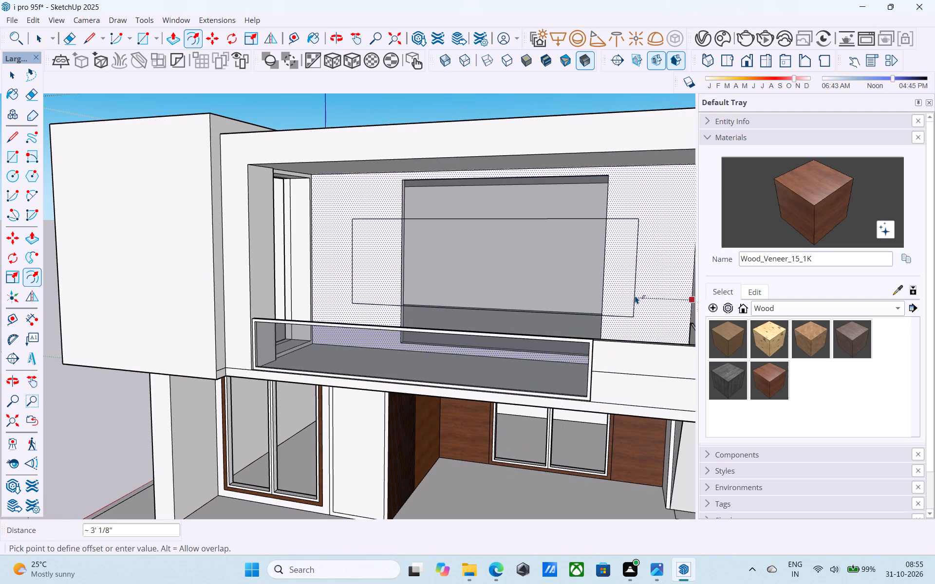
text(3")
key(Return)
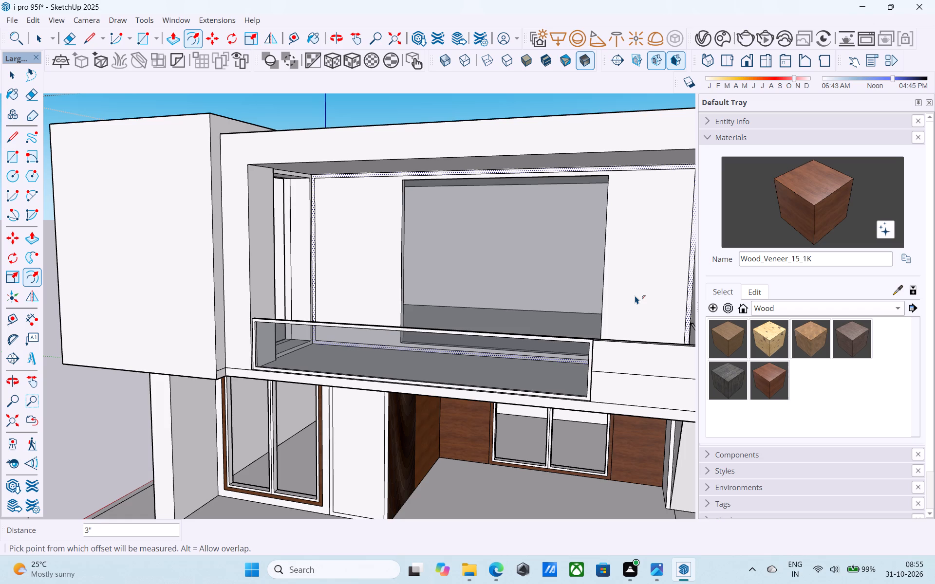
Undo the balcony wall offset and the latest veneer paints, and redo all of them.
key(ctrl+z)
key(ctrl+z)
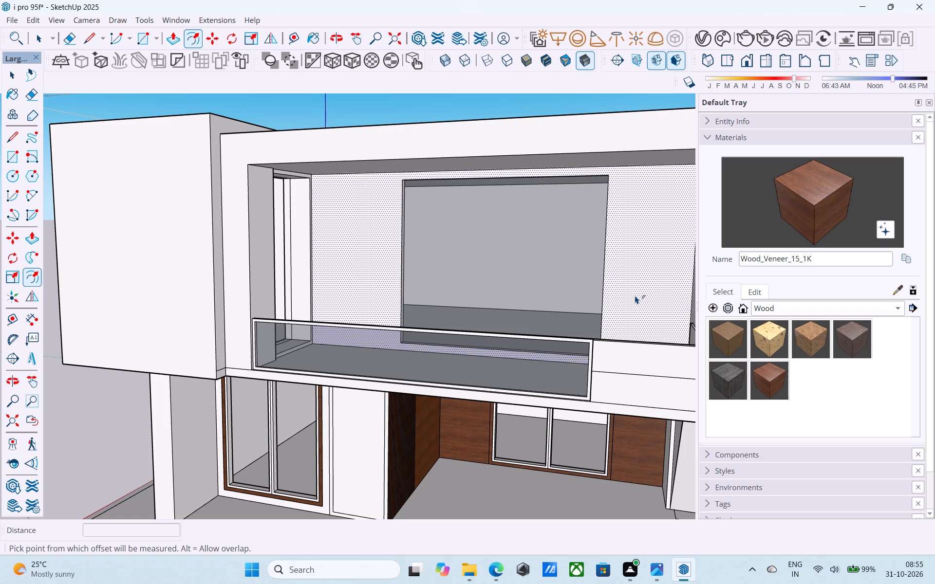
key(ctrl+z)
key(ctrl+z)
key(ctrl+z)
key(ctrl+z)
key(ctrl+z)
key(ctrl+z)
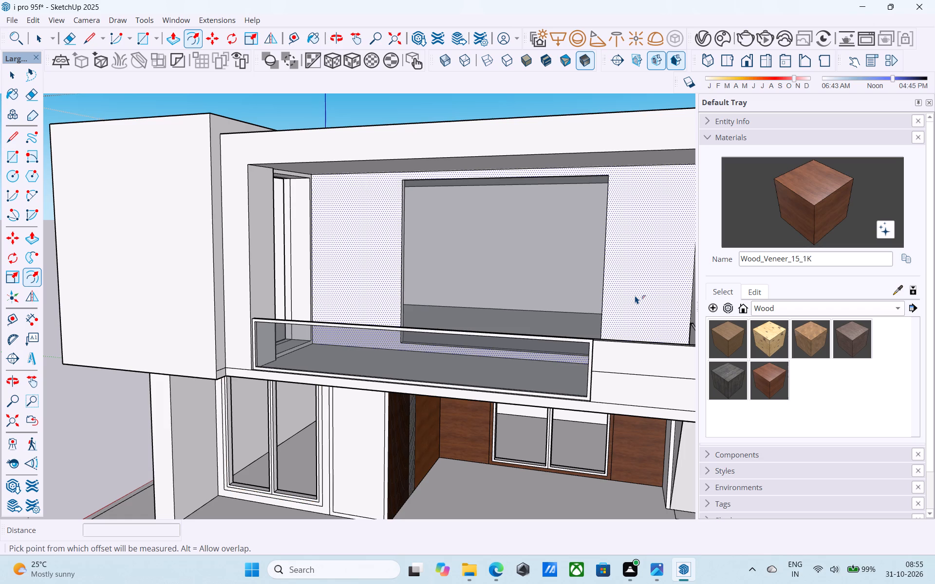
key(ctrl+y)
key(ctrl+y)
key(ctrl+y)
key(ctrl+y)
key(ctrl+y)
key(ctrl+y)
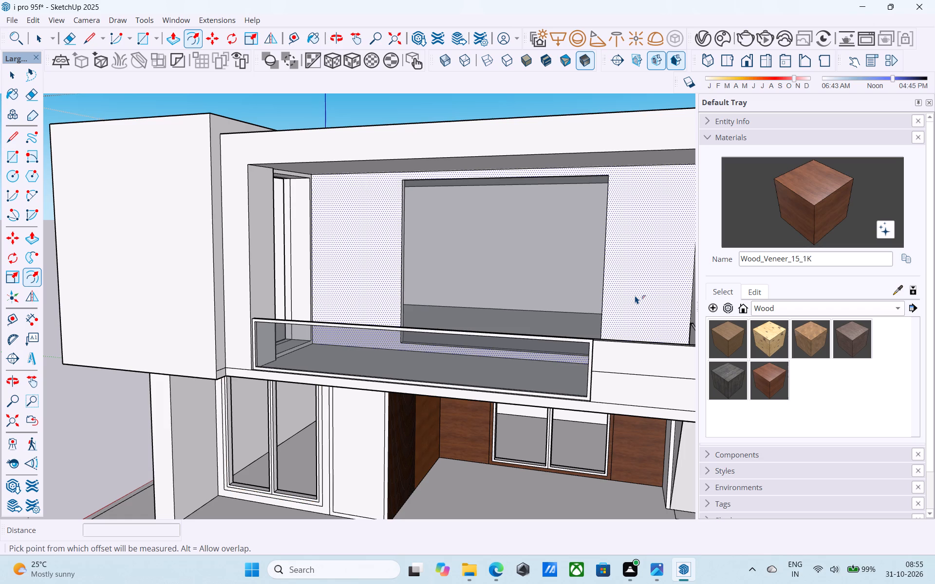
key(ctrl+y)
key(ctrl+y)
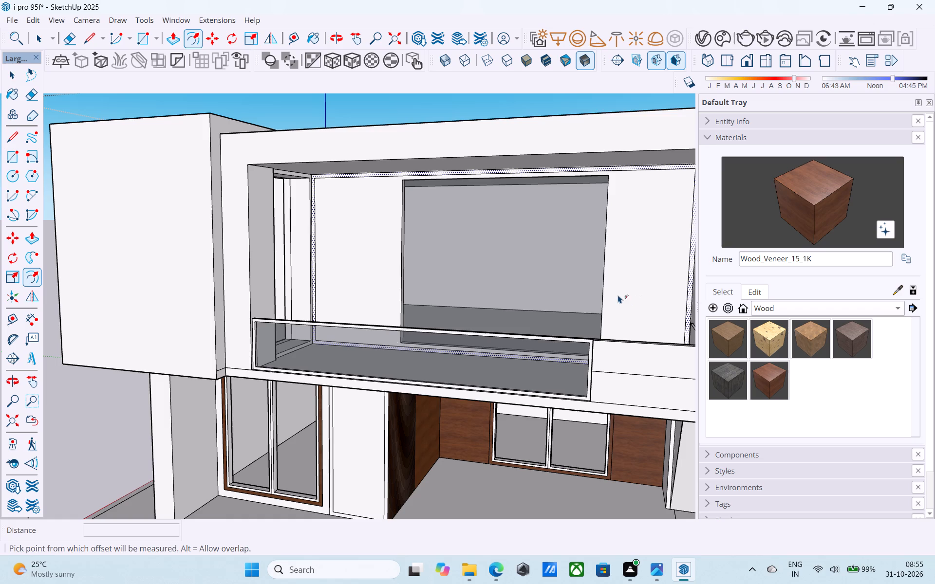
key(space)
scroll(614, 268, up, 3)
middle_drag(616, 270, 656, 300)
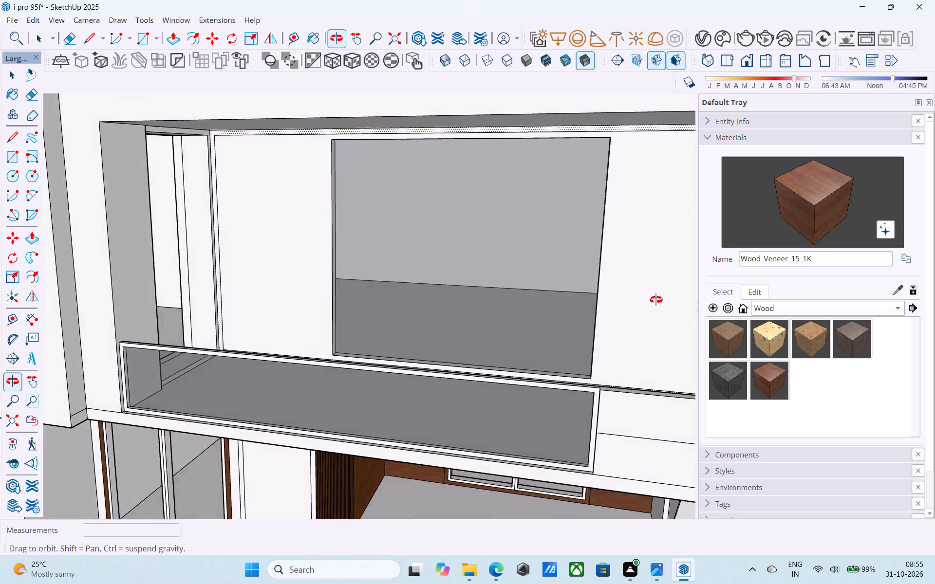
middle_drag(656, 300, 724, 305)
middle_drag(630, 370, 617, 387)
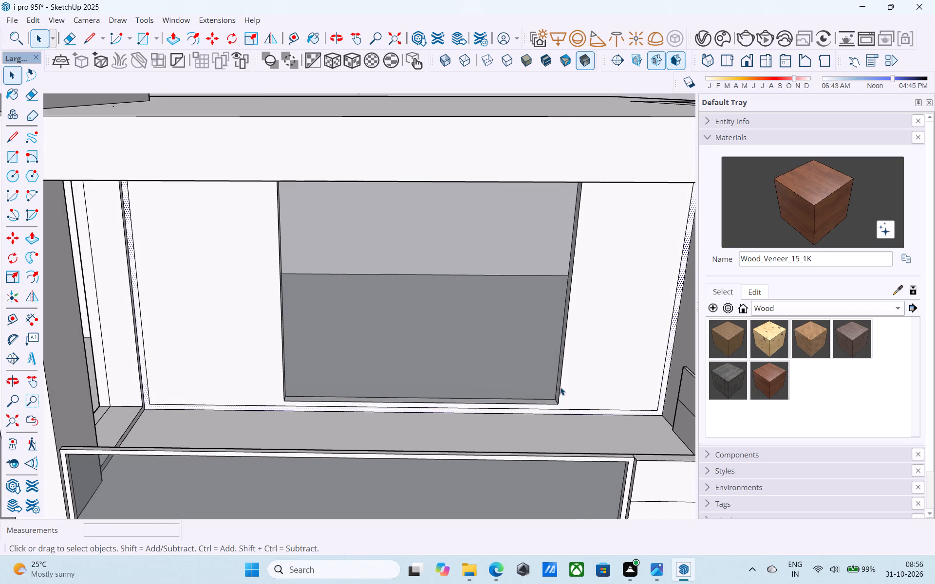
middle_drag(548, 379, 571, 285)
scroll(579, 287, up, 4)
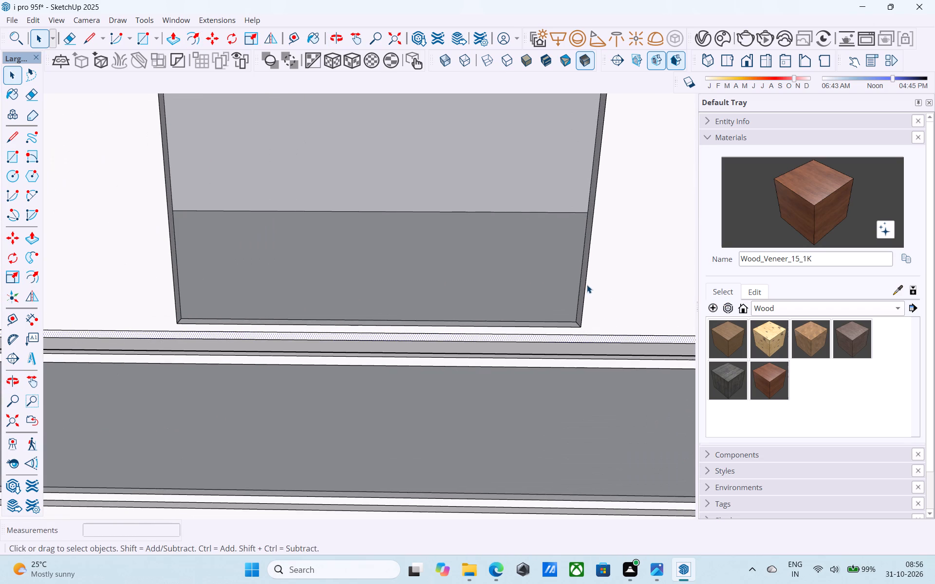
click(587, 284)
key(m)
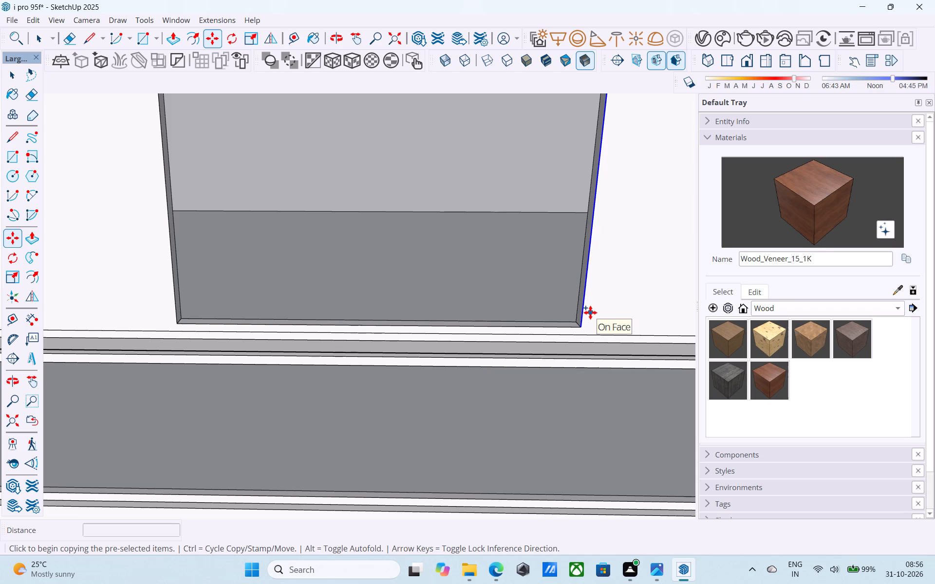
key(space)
Paint the balcony's rear wall inside the offset border with Wood_Veneer_15_1K.
scroll(627, 297, down, 5)
middle_drag(606, 286, 599, 278)
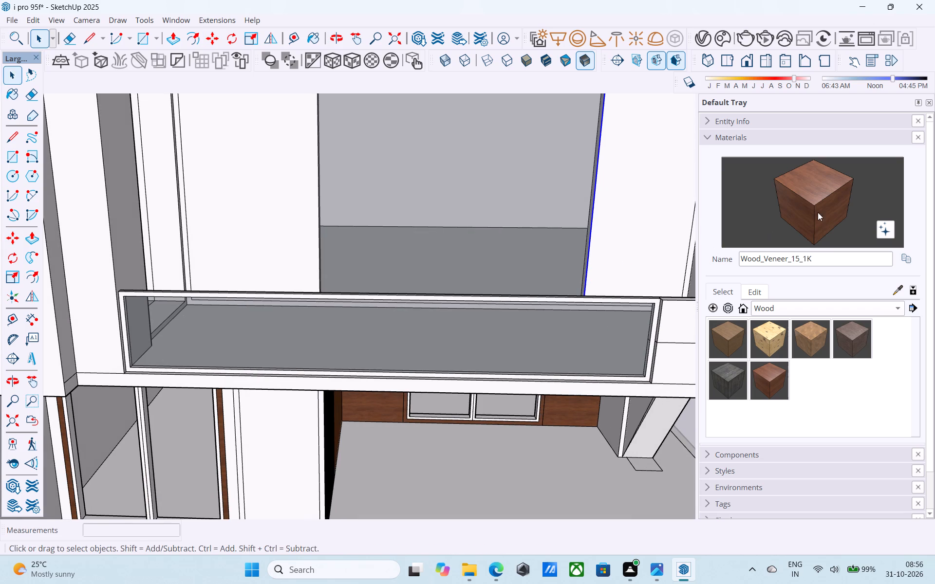
click(818, 212)
click(642, 202)
Paint the thin offset border around the balcony's rear wall with Plywood_01_1K.
scroll(354, 239, down, 10)
middle_drag(356, 243, 360, 252)
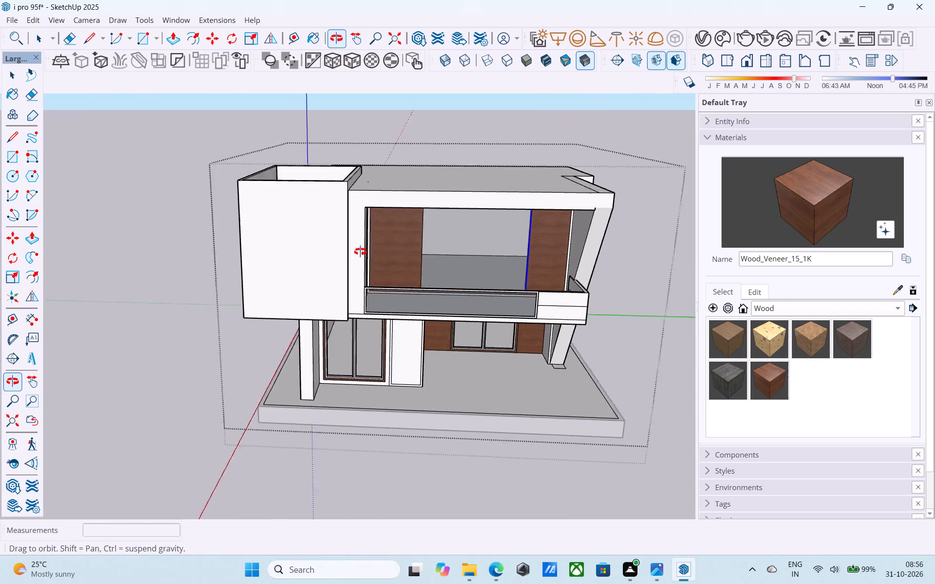
middle_drag(360, 252, 230, 243)
scroll(239, 224, up, 3)
shift+middle_drag(245, 218, 265, 237)
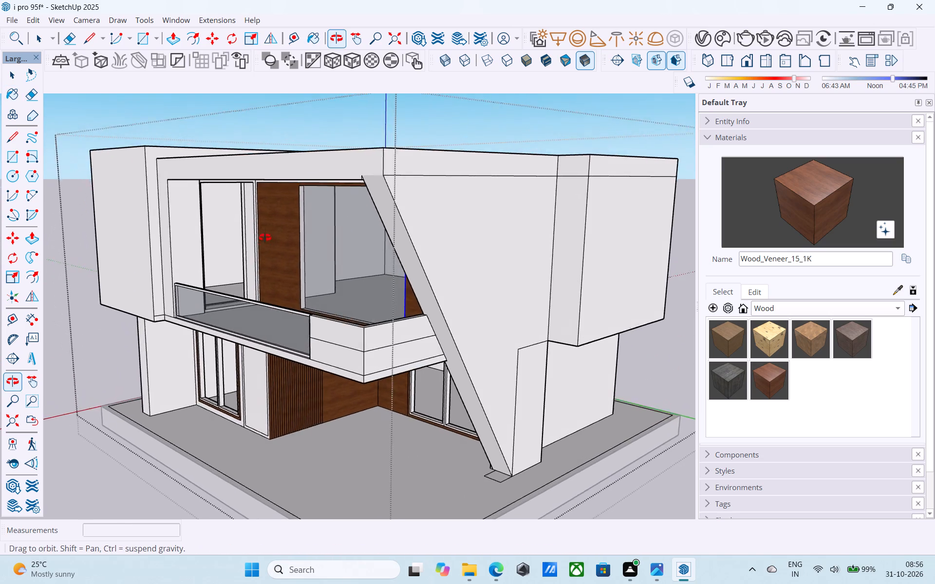
shift+middle_drag(265, 237, 275, 202)
scroll(316, 155, up, 3)
scroll(318, 152, down, 2)
middle_drag(318, 152, 315, 167)
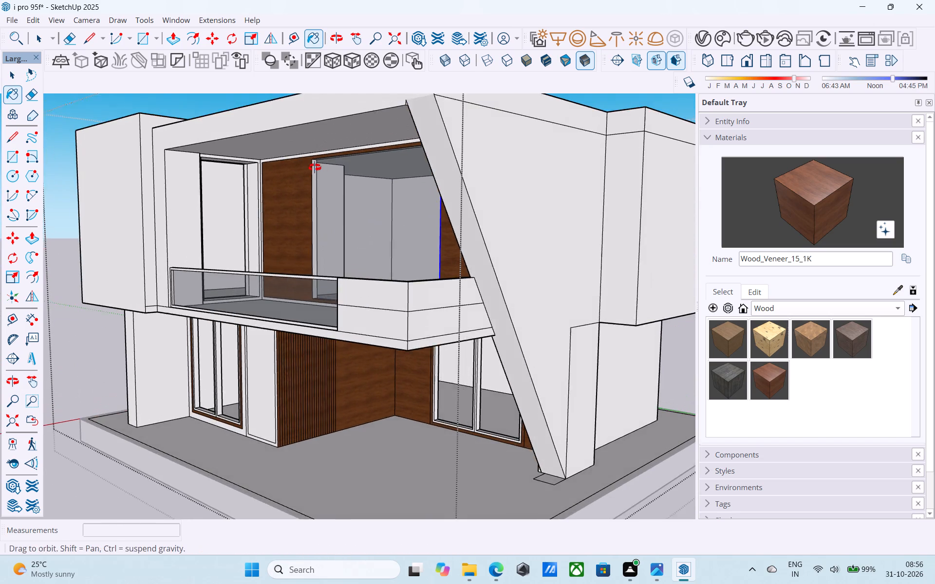
middle_drag(315, 167, 315, 168)
key(space)
scroll(287, 177, up, 4)
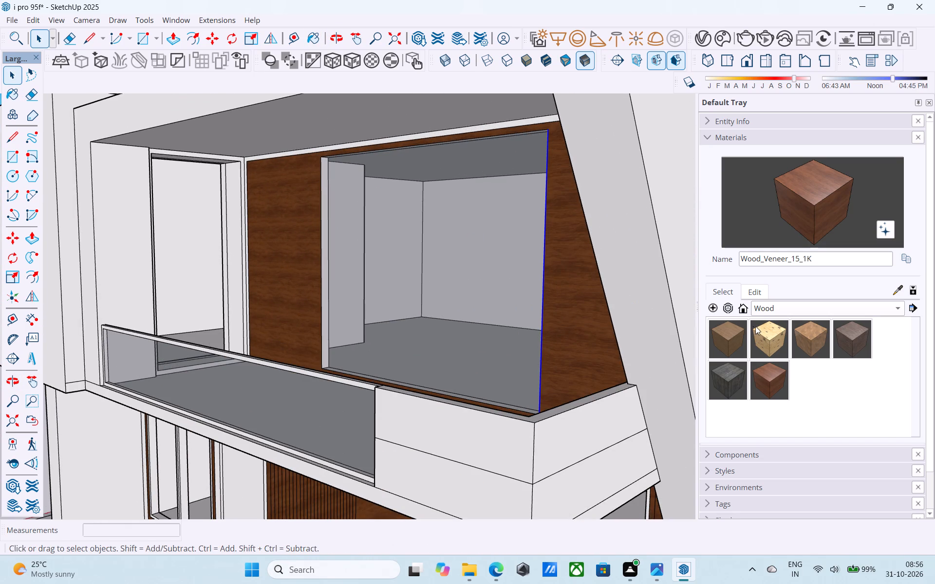
click(715, 335)
scroll(408, 181, up, 4)
click(376, 124)
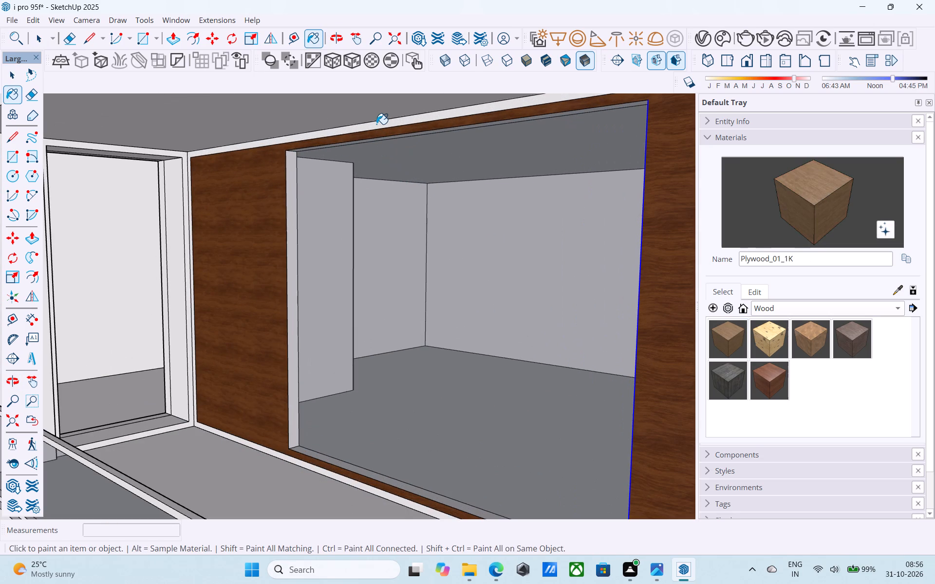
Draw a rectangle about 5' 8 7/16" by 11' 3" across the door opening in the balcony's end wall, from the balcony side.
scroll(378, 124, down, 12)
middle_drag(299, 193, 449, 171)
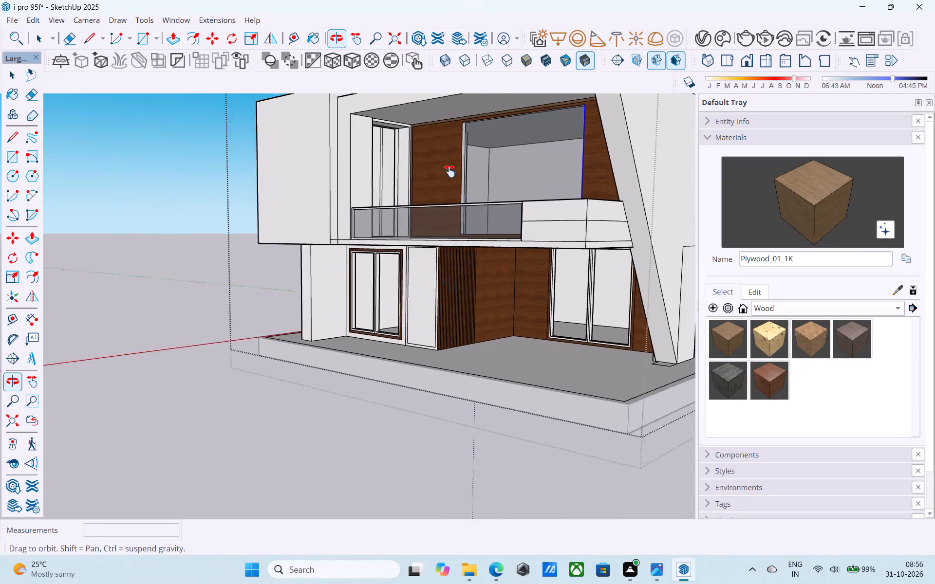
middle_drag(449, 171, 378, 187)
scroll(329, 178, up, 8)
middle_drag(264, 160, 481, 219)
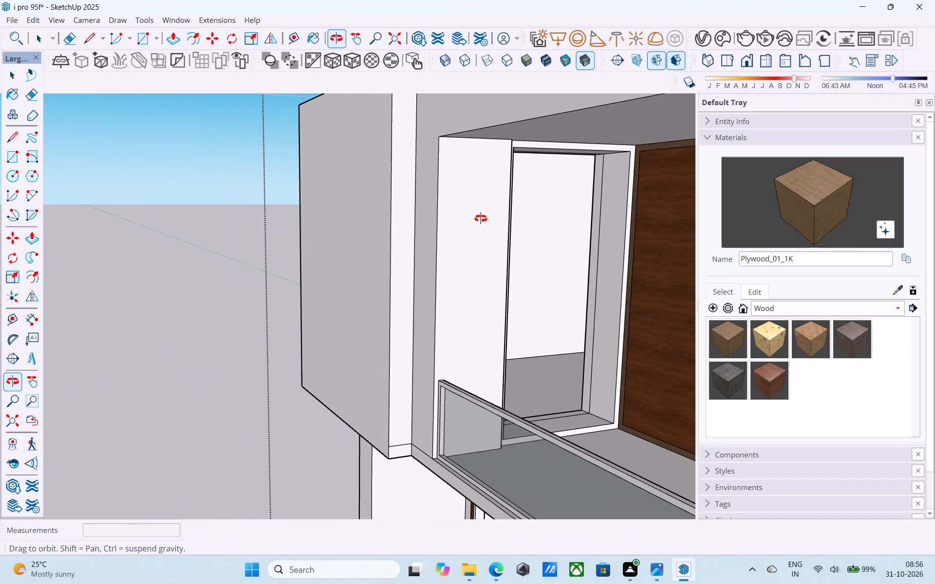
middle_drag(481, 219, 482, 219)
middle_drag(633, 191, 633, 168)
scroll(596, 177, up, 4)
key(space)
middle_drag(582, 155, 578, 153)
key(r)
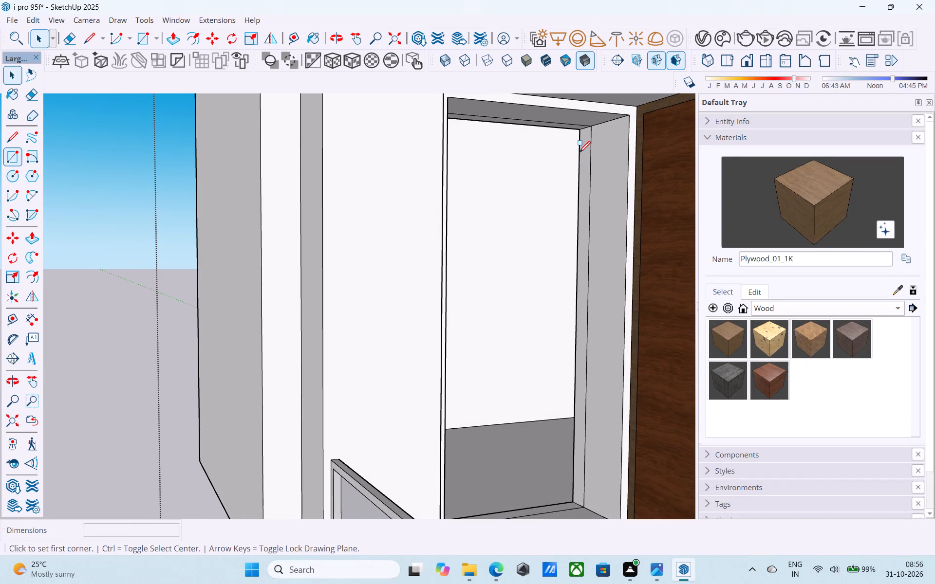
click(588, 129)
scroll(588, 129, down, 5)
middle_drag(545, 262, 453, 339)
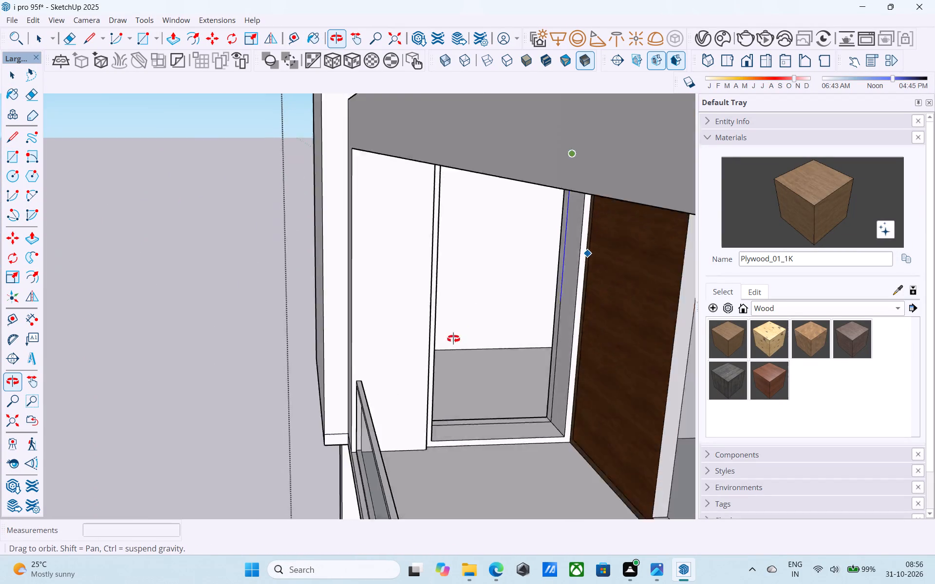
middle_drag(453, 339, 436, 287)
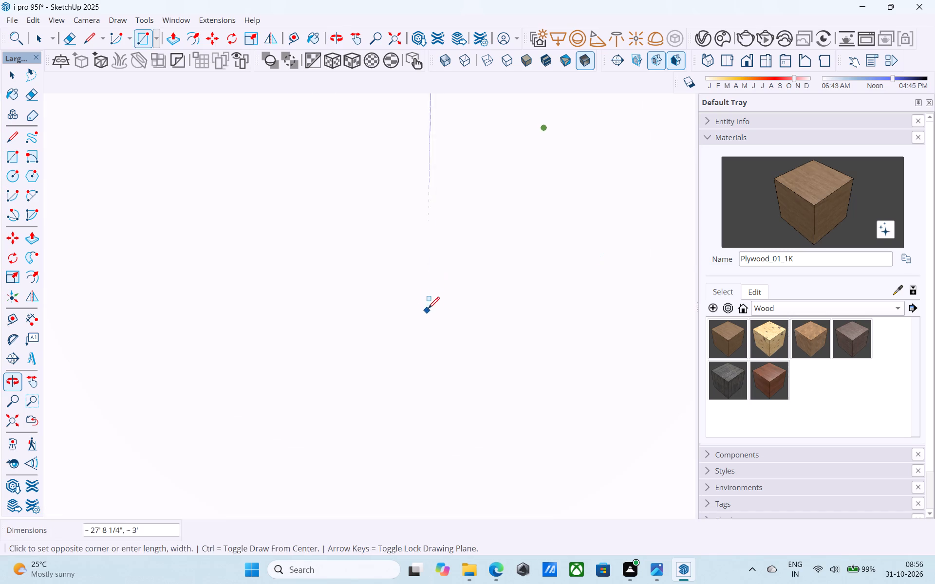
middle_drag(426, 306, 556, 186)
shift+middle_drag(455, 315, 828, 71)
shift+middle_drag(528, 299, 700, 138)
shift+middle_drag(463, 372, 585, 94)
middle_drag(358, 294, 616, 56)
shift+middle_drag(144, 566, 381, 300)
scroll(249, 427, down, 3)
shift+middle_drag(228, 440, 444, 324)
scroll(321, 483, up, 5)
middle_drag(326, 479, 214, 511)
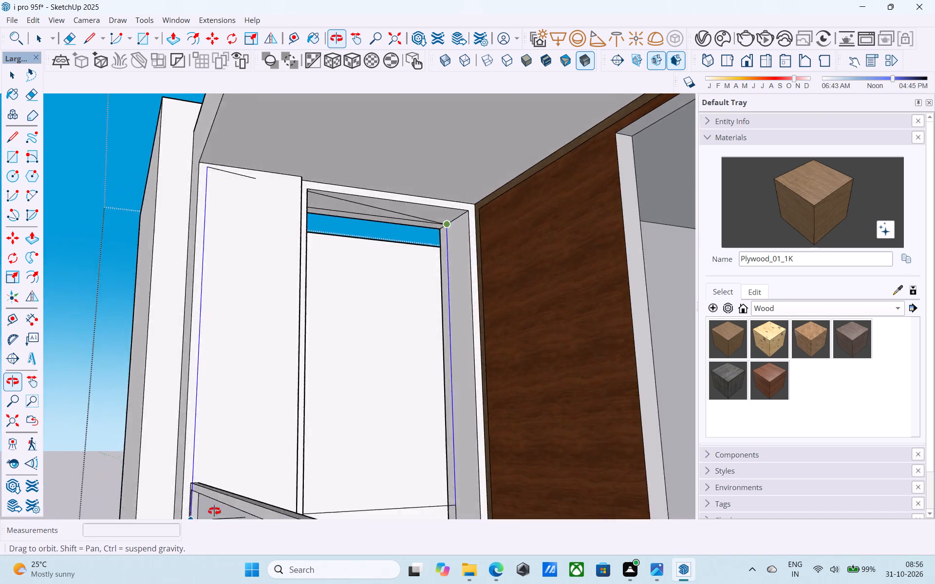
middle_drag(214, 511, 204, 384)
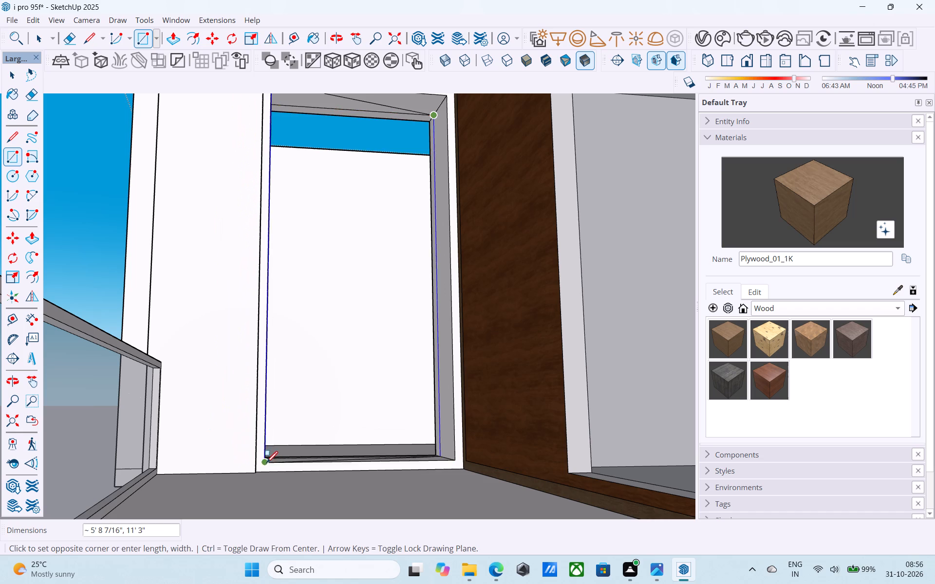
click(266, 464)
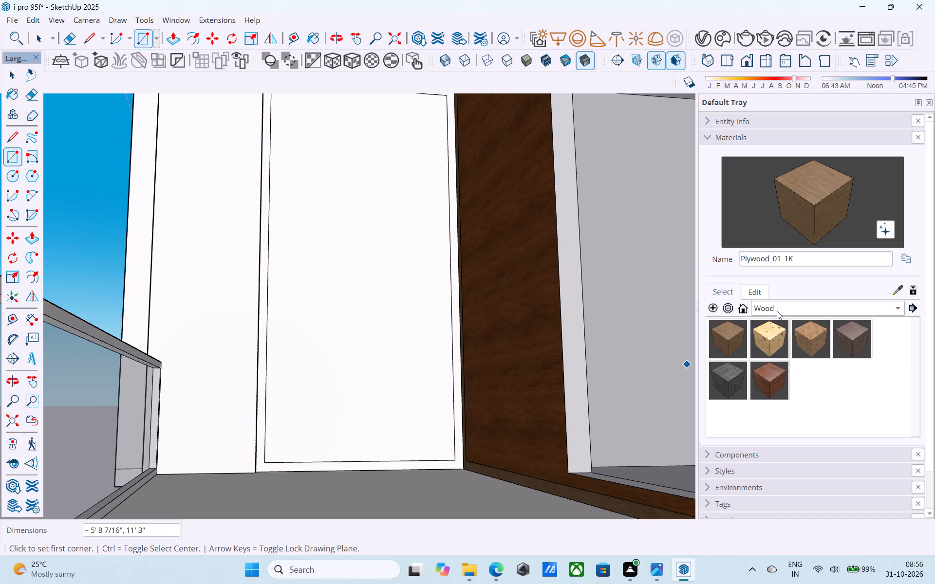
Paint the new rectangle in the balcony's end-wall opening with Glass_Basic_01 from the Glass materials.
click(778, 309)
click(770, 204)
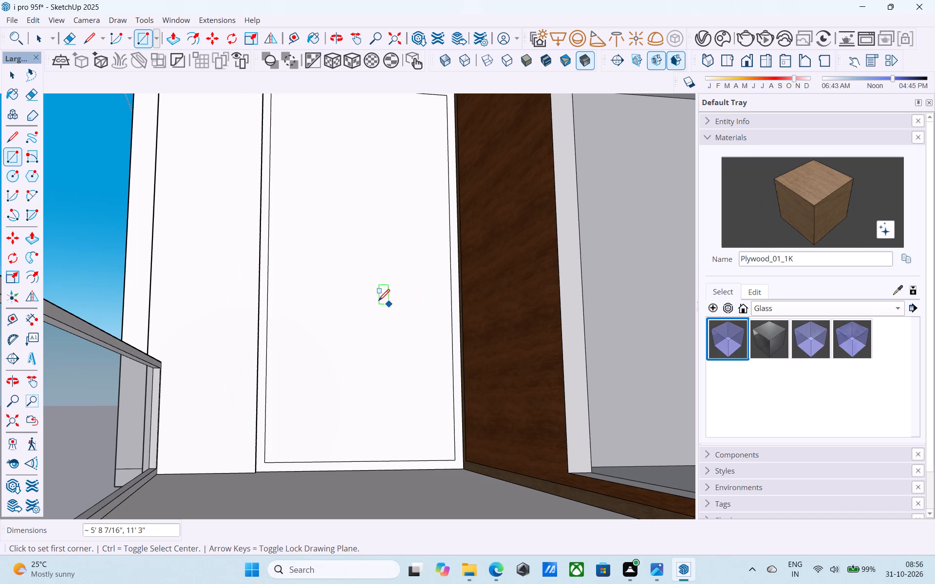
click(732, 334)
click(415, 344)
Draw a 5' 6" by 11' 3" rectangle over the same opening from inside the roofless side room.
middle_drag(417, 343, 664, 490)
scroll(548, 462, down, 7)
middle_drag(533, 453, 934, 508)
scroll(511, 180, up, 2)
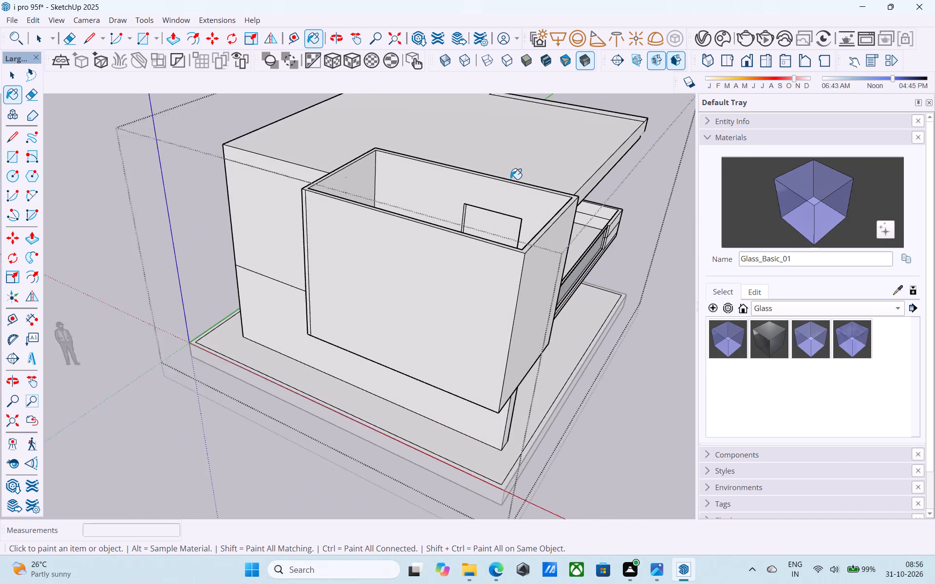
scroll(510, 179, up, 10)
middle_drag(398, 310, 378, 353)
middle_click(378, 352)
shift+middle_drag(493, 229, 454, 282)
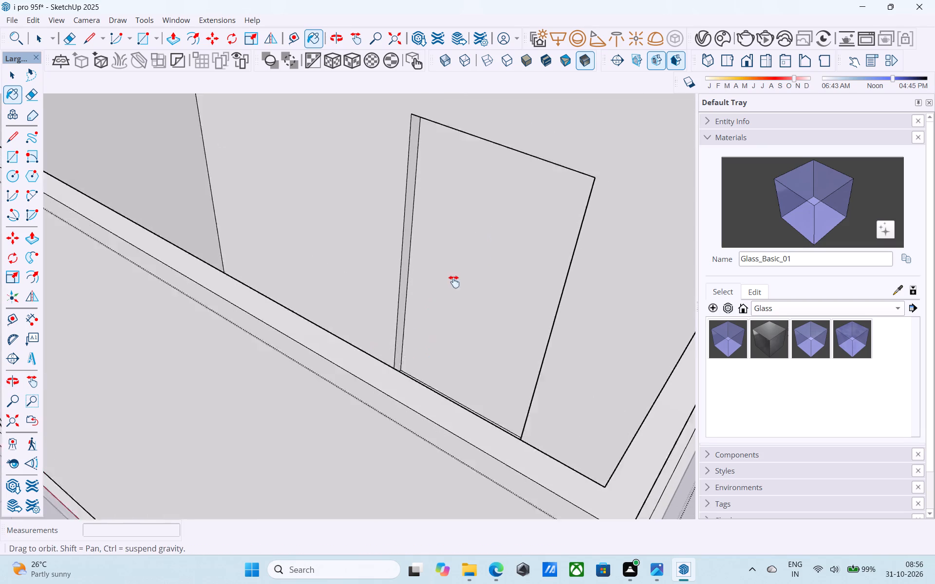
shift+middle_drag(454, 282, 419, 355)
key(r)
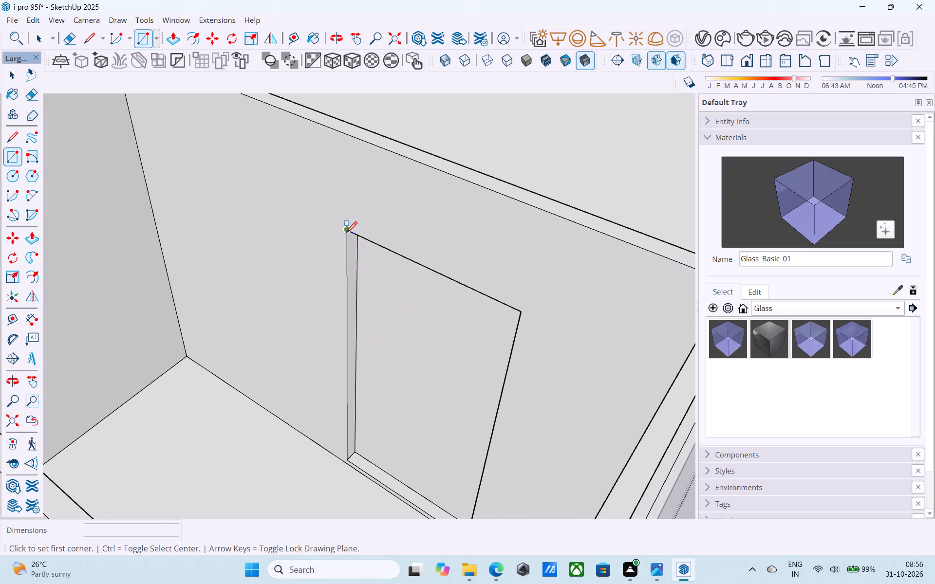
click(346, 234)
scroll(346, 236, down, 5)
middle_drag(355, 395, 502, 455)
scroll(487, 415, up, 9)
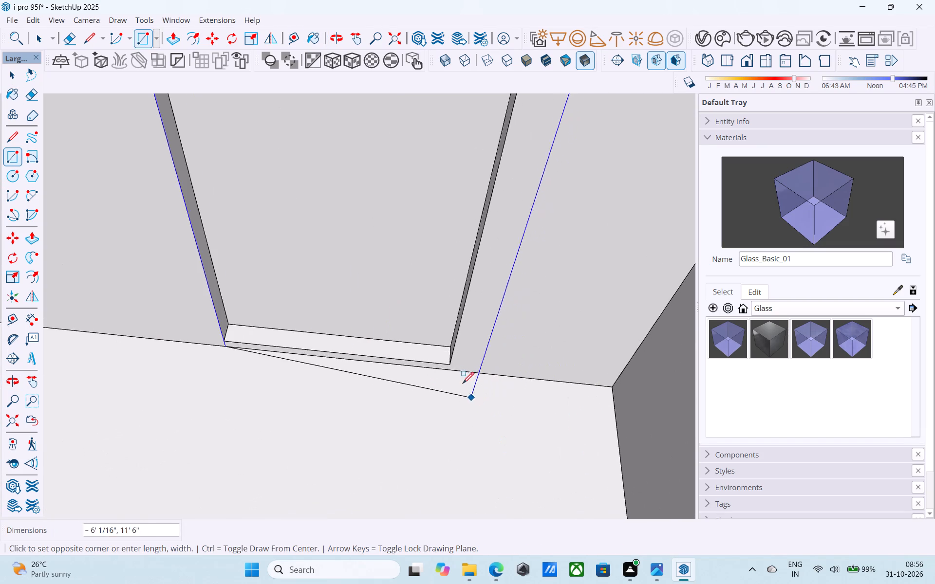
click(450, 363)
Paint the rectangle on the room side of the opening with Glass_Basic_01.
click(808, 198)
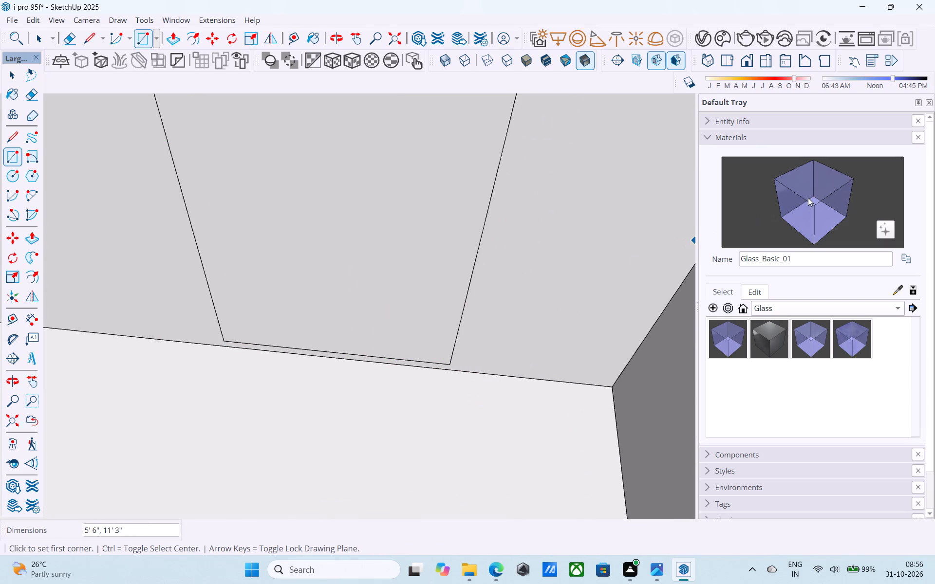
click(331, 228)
Examine the glazed end-wall opening from outside the house and from the balcony.
scroll(373, 369, down, 13)
middle_drag(387, 383, 90, 247)
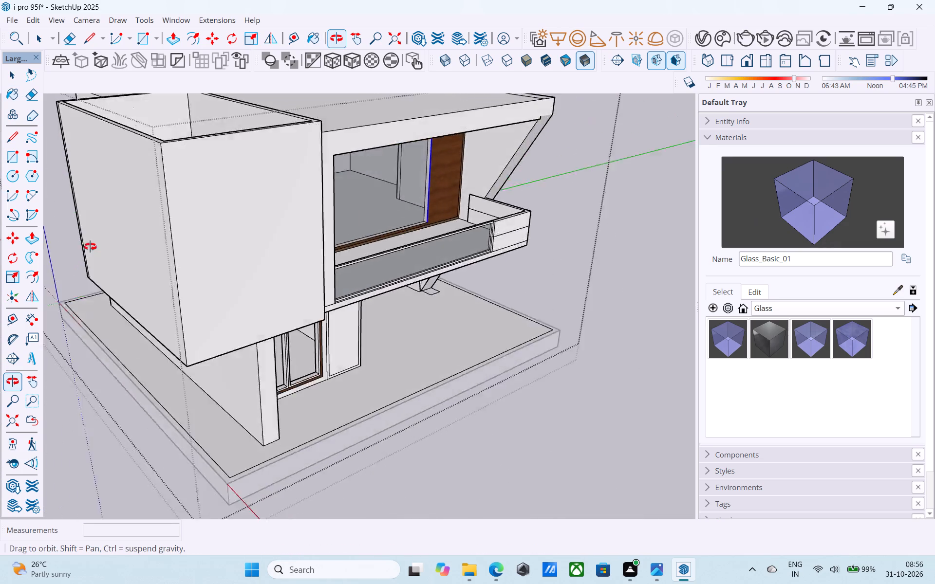
middle_drag(90, 247, 87, 255)
scroll(333, 356, down, 8)
middle_drag(419, 371, 37, 255)
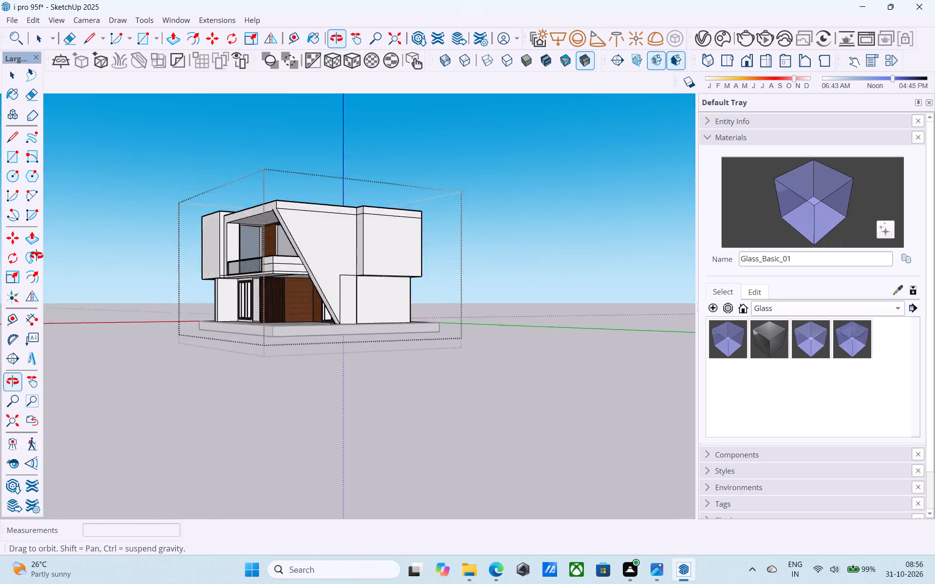
middle_drag(37, 255, 29, 292)
scroll(121, 256, up, 20)
scroll(121, 256, up, 10)
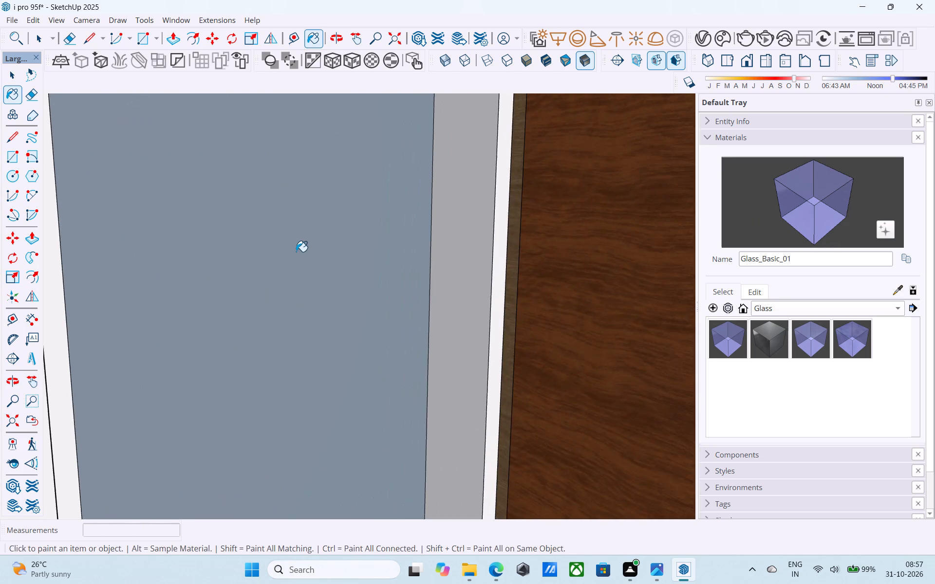
scroll(296, 252, down, 11)
middle_drag(296, 270, 298, 291)
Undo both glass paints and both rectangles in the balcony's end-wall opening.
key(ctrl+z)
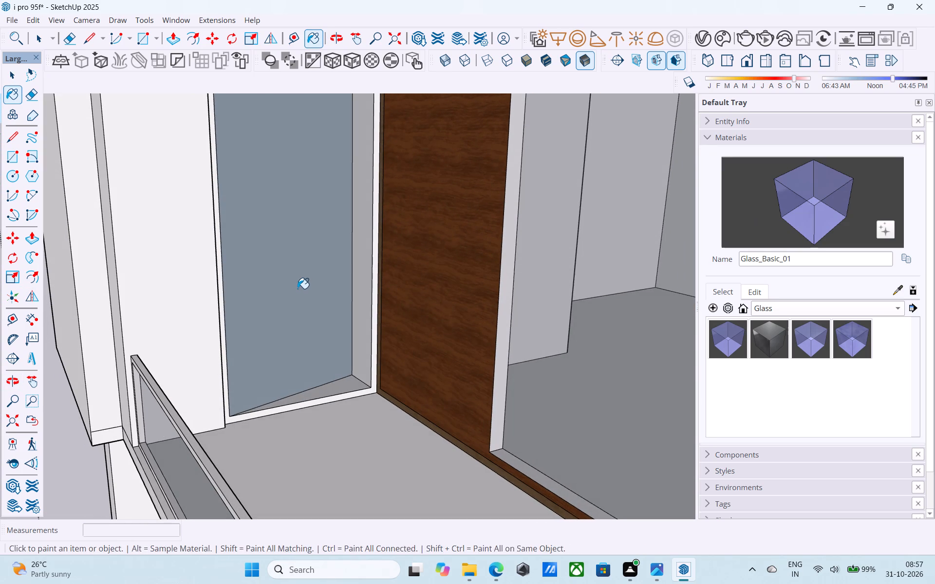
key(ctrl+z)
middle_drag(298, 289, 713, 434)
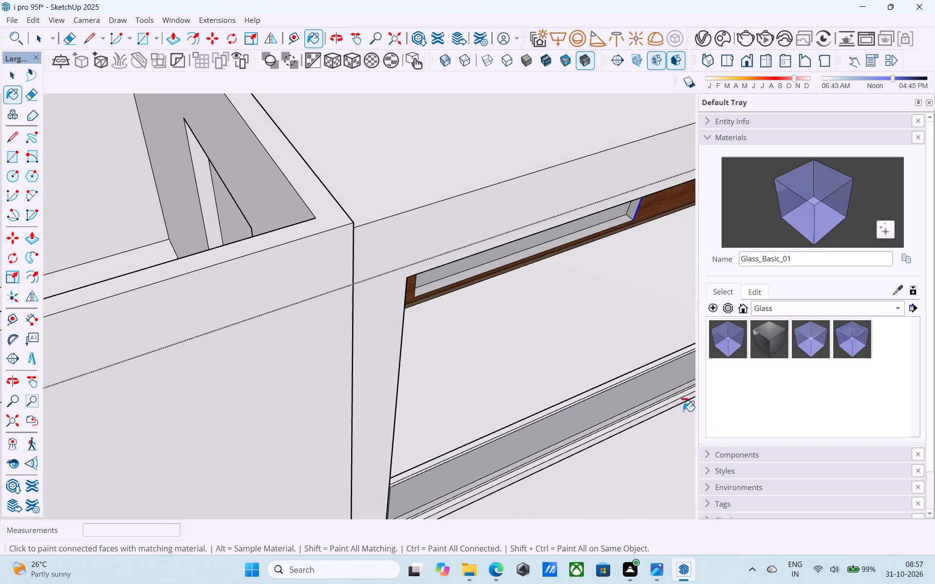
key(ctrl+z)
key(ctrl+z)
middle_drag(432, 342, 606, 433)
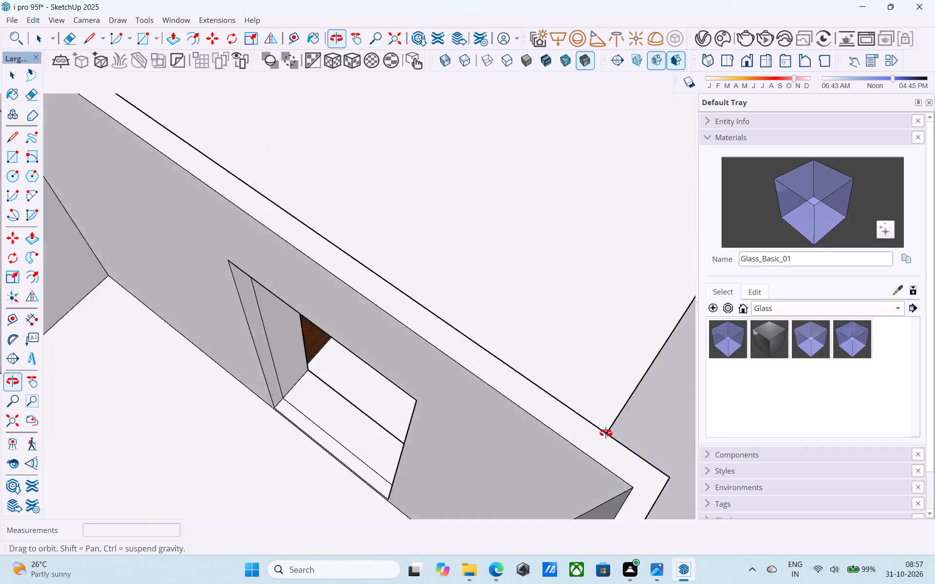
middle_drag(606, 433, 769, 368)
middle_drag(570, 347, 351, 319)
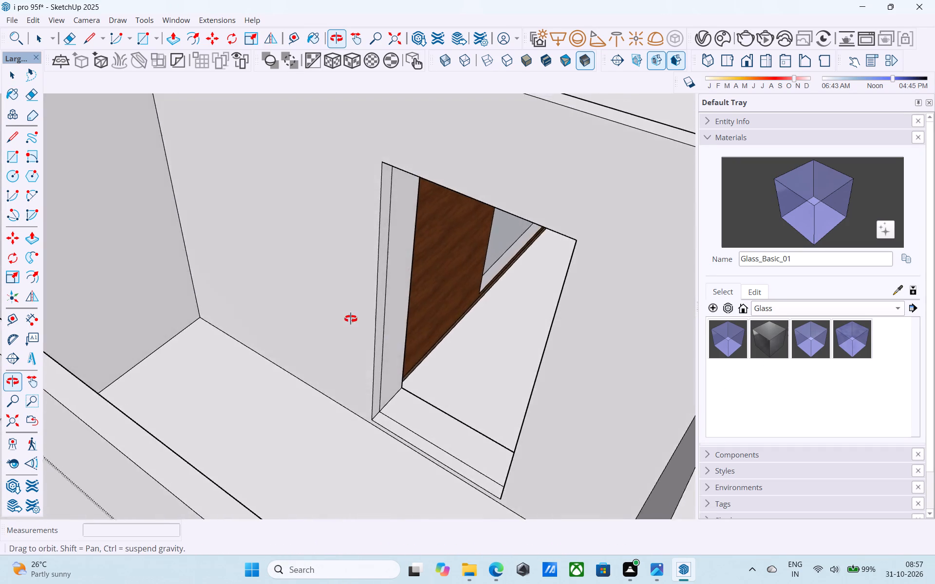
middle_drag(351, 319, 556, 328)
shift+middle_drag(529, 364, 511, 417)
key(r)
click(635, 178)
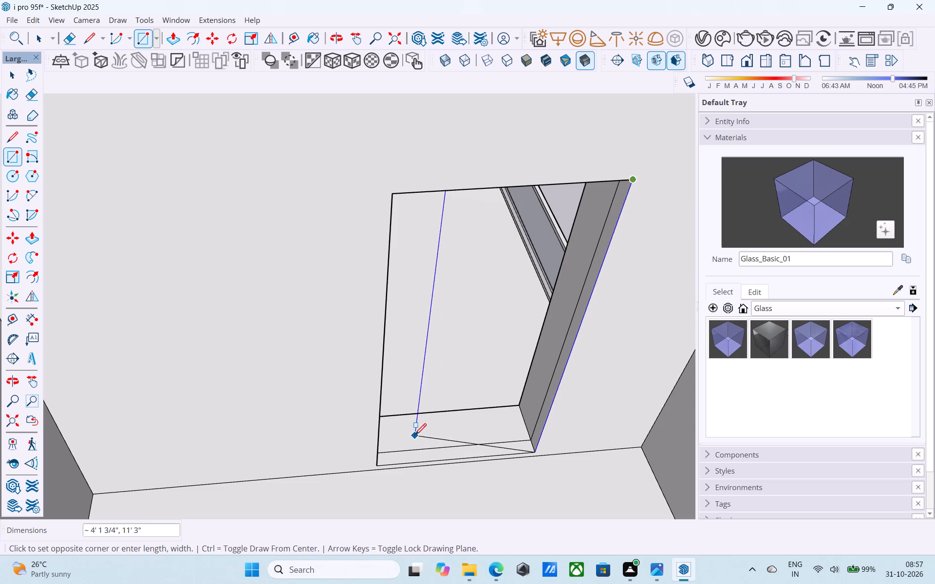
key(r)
Fill the inner recess of the balcony's end-wall opening with an 11' 3" by 5' 6" rectangle painted Glass_Basic_01.
shift+middle_drag(436, 400, 428, 421)
scroll(458, 356, up, 7)
shift+middle_drag(459, 356, 416, 548)
scroll(430, 457, down, 2)
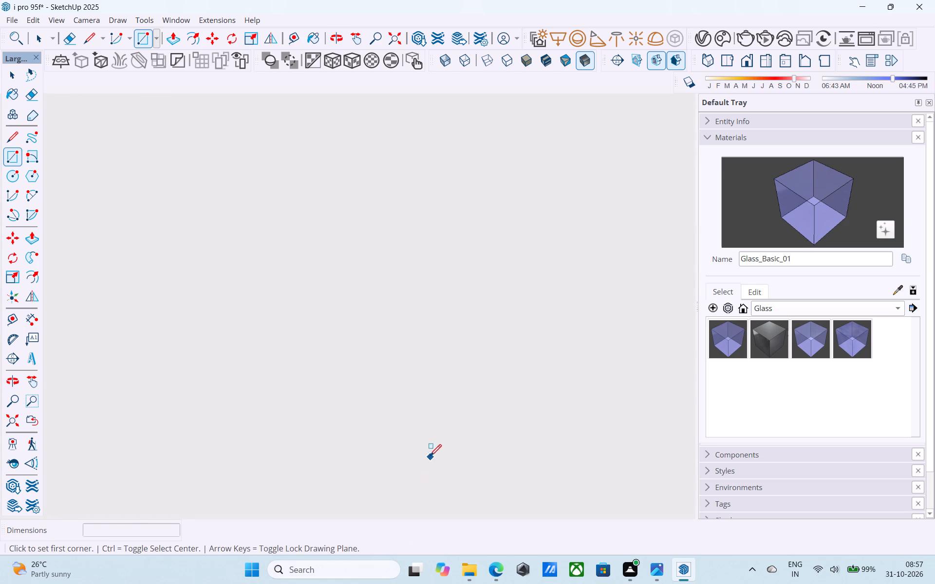
scroll(430, 457, down, 20)
scroll(430, 457, down, 20)
scroll(430, 457, down, 1)
scroll(430, 394, down, 5)
scroll(494, 294, up, 1)
scroll(495, 294, down, 1)
middle_drag(495, 294, 433, 321)
scroll(391, 306, down, 9)
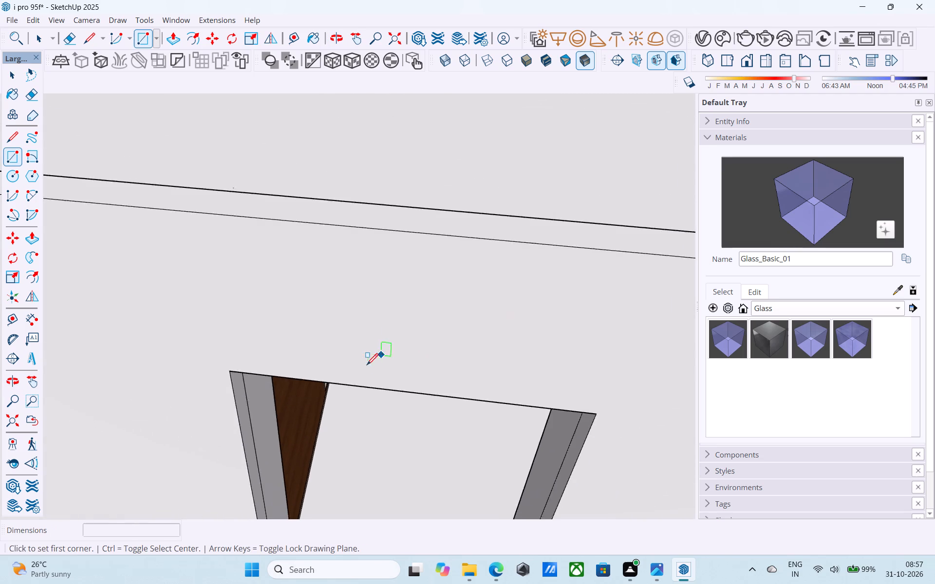
scroll(367, 366, down, 7)
middle_drag(339, 335, 247, 270)
scroll(258, 276, up, 4)
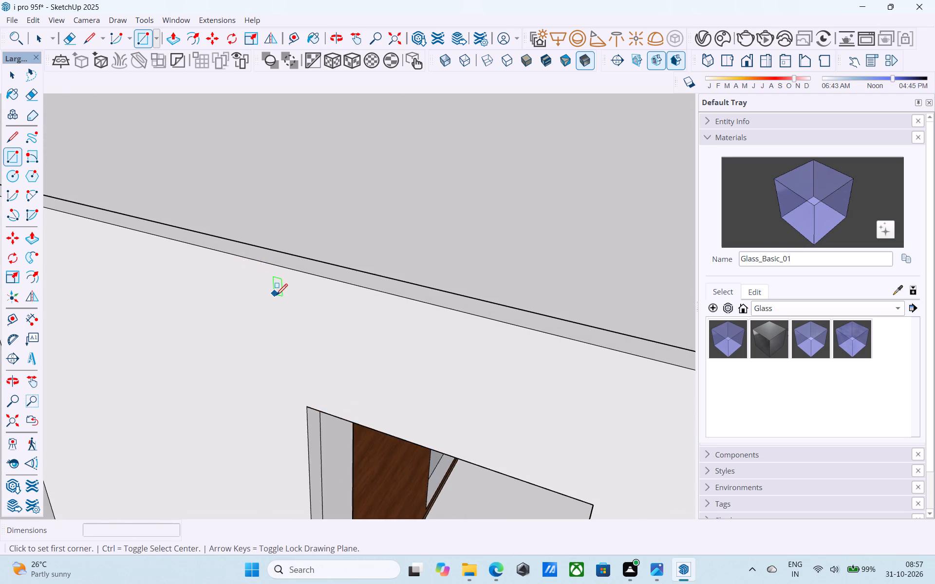
middle_drag(276, 296, 308, 180)
shift+middle_drag(337, 434, 353, 415)
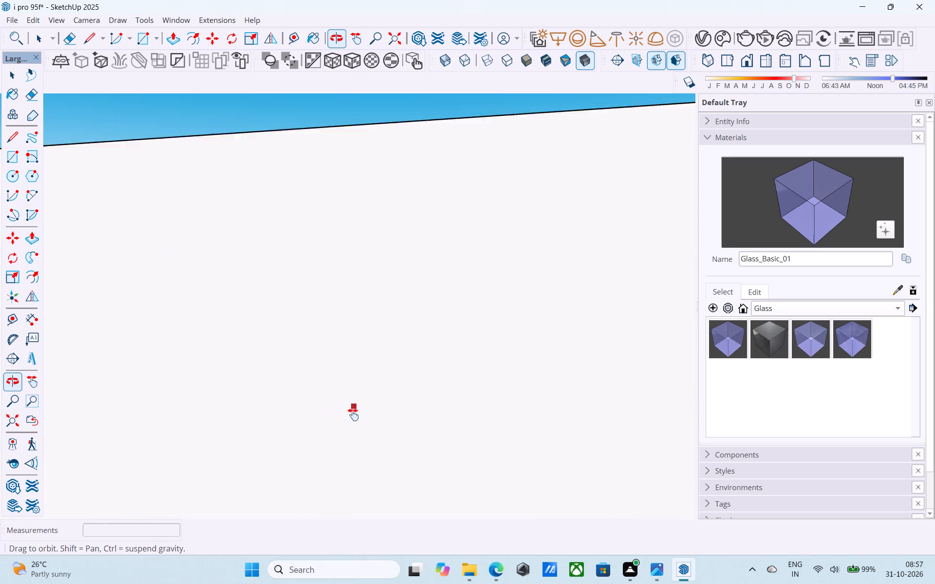
shift+middle_drag(353, 415, 350, 453)
scroll(347, 454, up, 11)
middle_drag(297, 449, 254, 331)
click(318, 395)
middle_drag(318, 398, 591, 583)
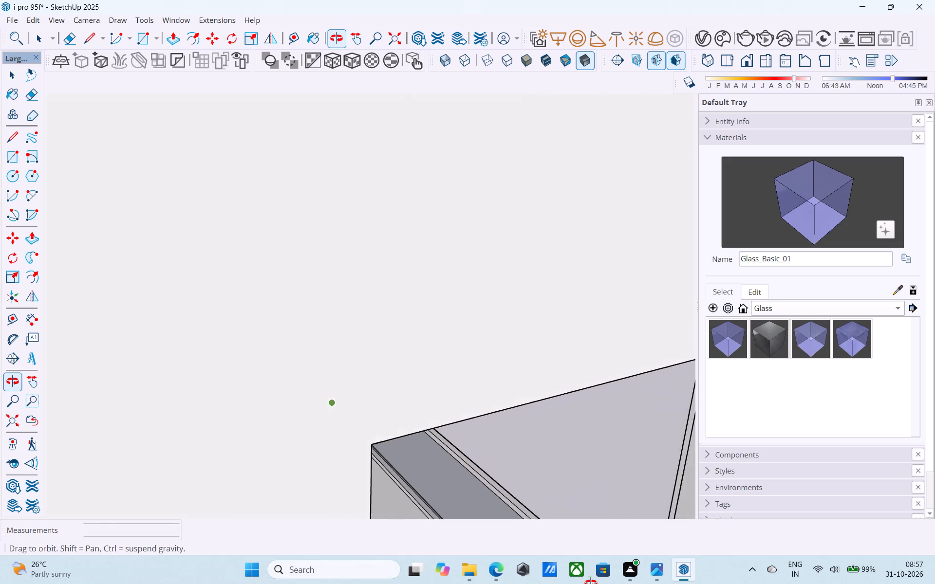
middle_drag(591, 583, 575, 476)
scroll(575, 476, down, 4)
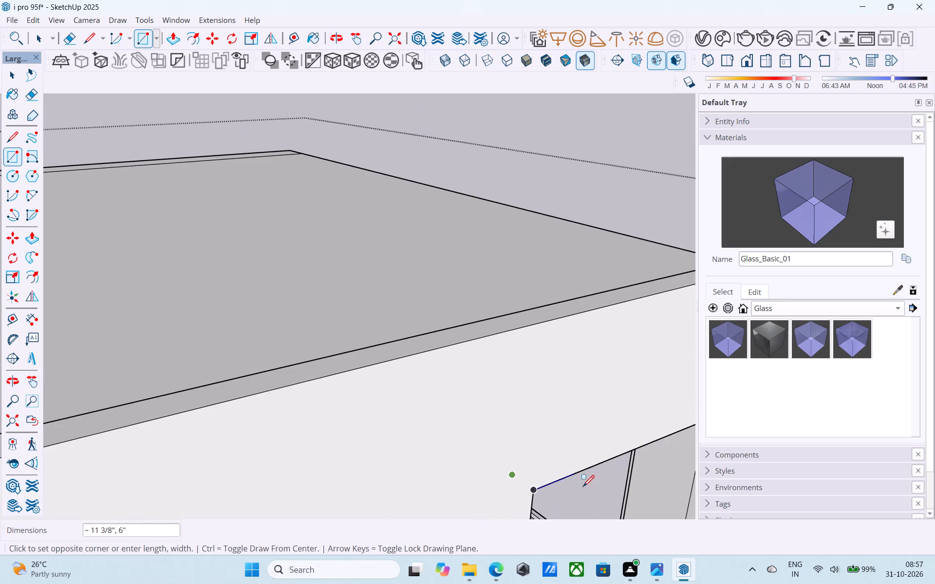
middle_drag(600, 500, 510, 417)
middle_drag(613, 474, 577, 502)
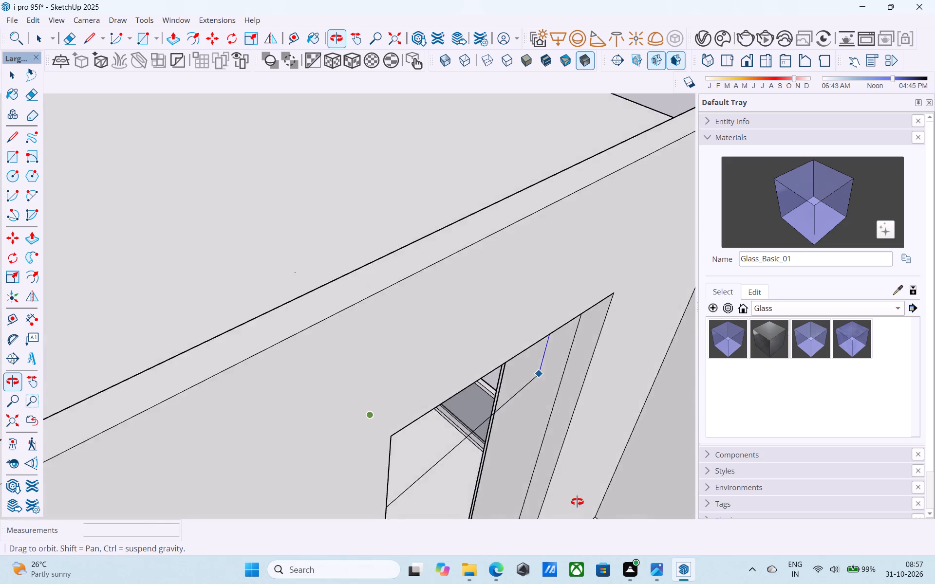
middle_drag(577, 502, 548, 343)
click(476, 441)
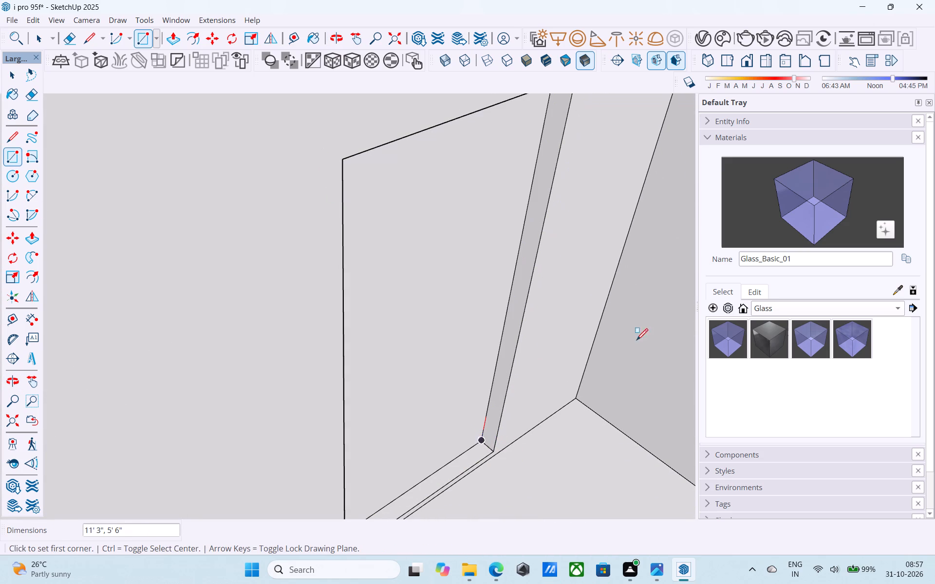
click(811, 207)
click(469, 249)
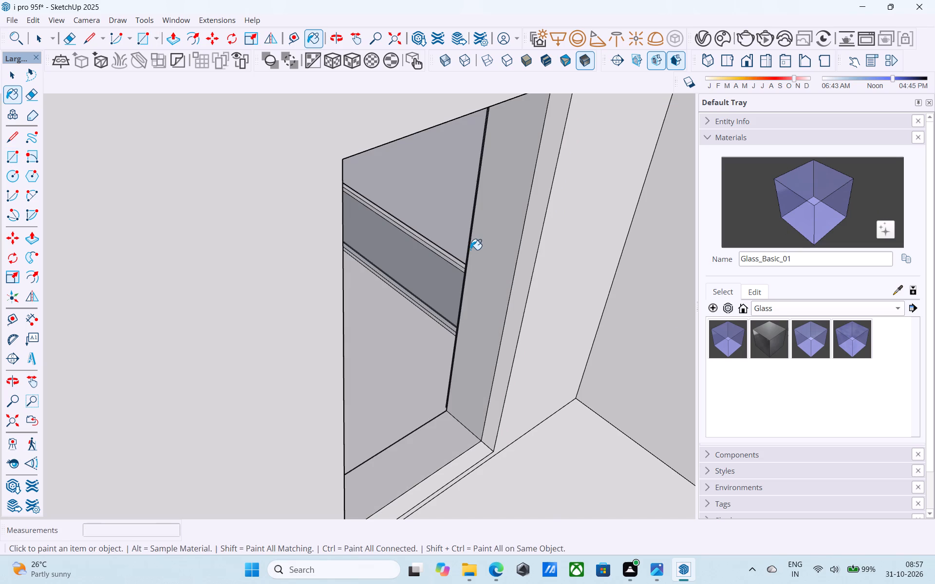
Cover the room-side face of the same opening with a 5' 6" by 11' 3" rectangle painted Glass_Basic_01.
key(r)
scroll(522, 216, down, 2)
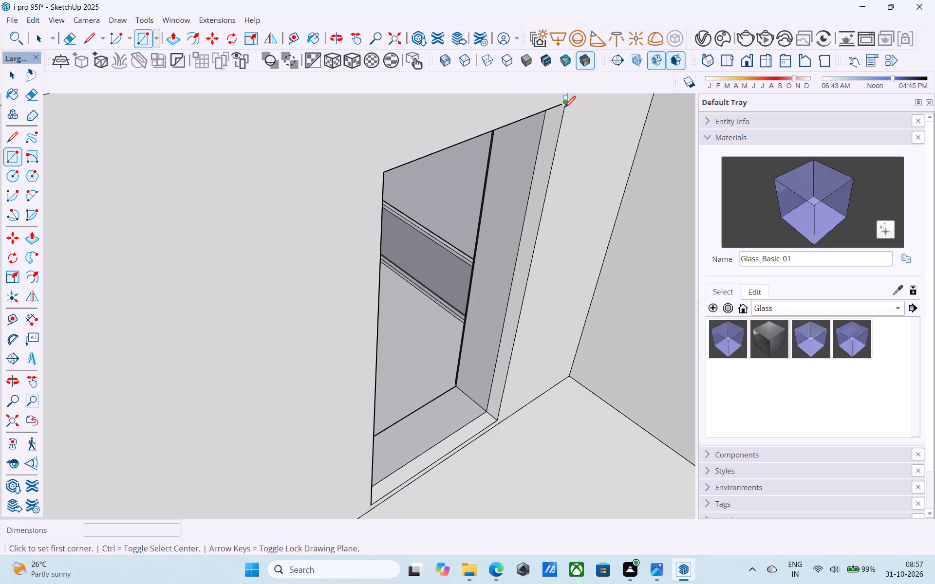
click(564, 109)
click(374, 506)
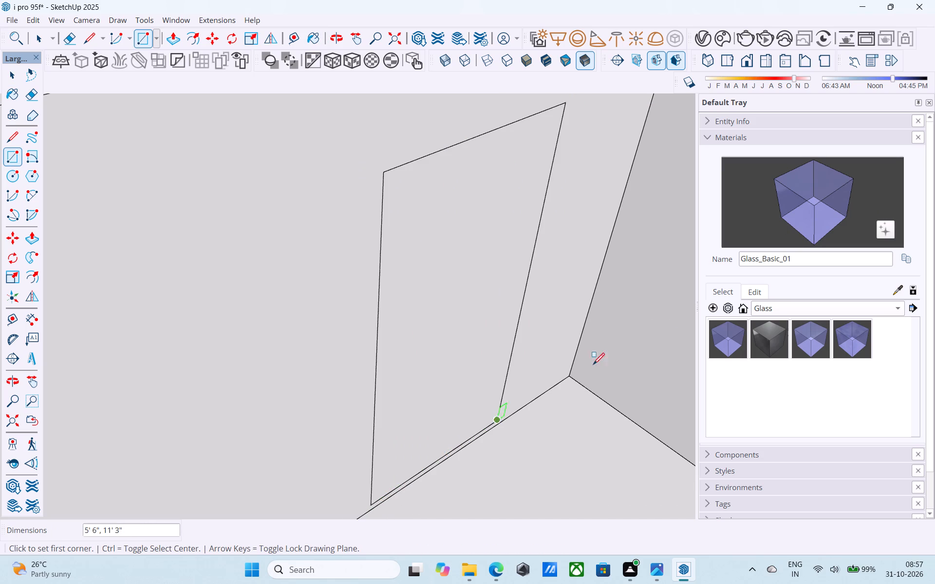
click(803, 199)
click(455, 270)
Copy the inner top edge of the roofless side room's short wall 6" downward along the wall corner.
middle_drag(458, 276, 441, 362)
scroll(441, 363, down, 3)
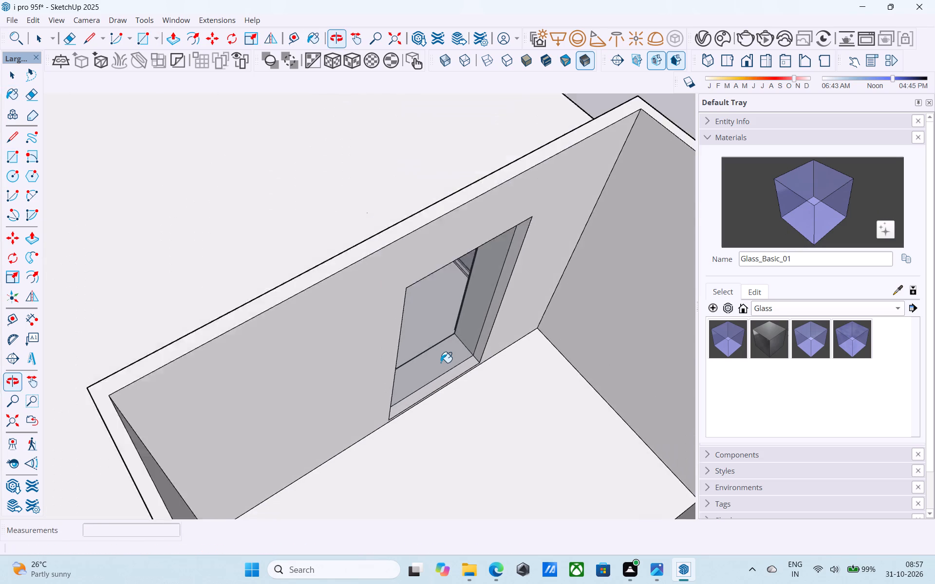
scroll(441, 363, down, 6)
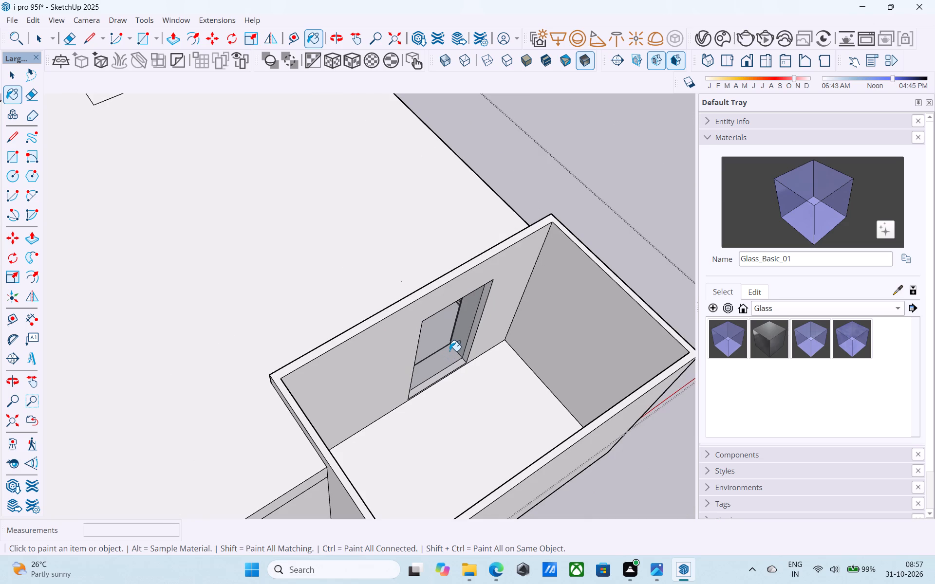
scroll(450, 351, down, 5)
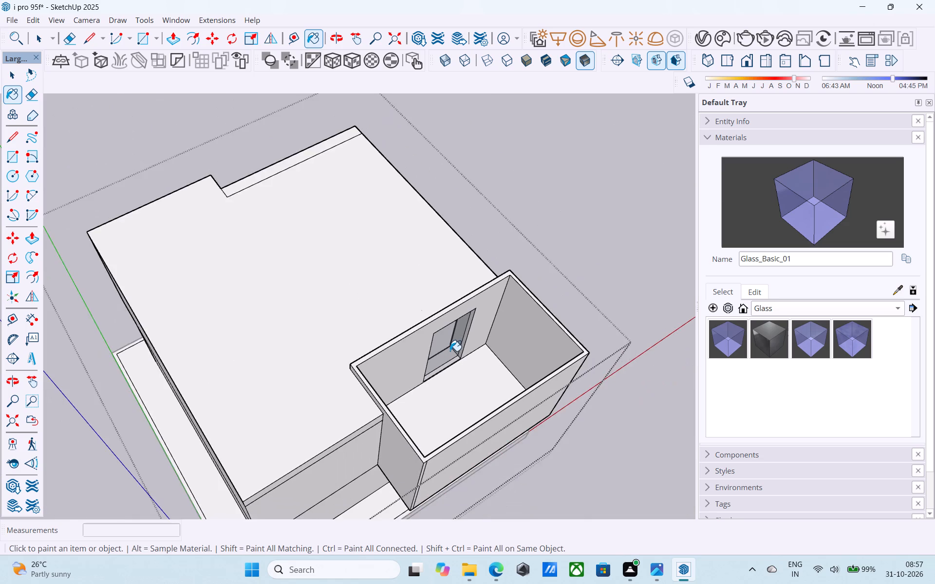
middle_drag(450, 351, 240, 314)
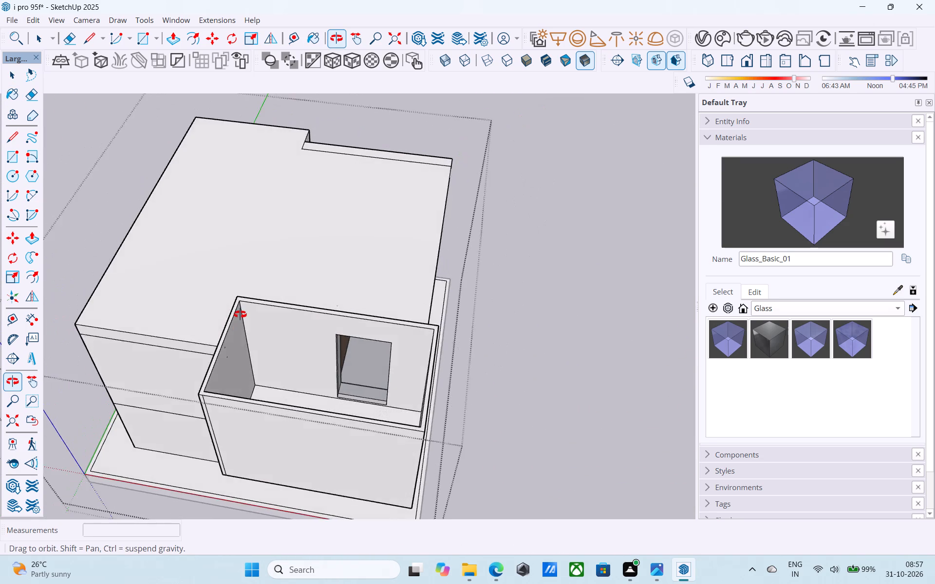
middle_drag(240, 314, 241, 314)
scroll(241, 314, up, 4)
key(space)
scroll(234, 323, up, 4)
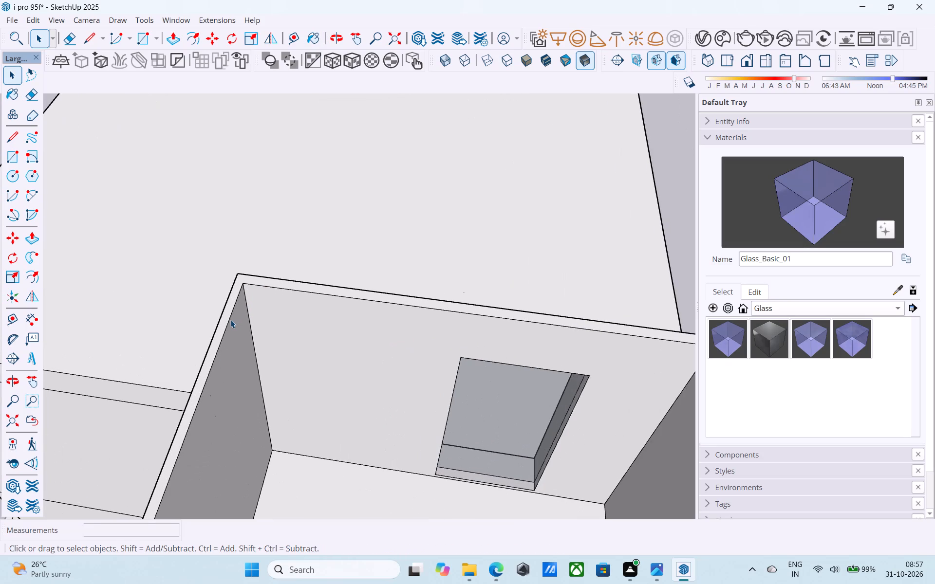
click(230, 320)
key(m)
scroll(233, 300, up, 6)
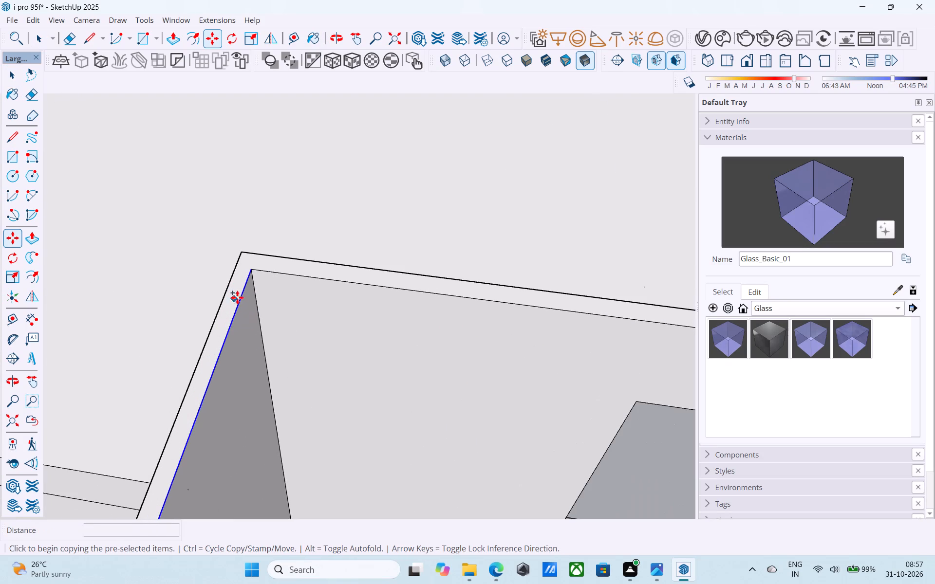
click(249, 273)
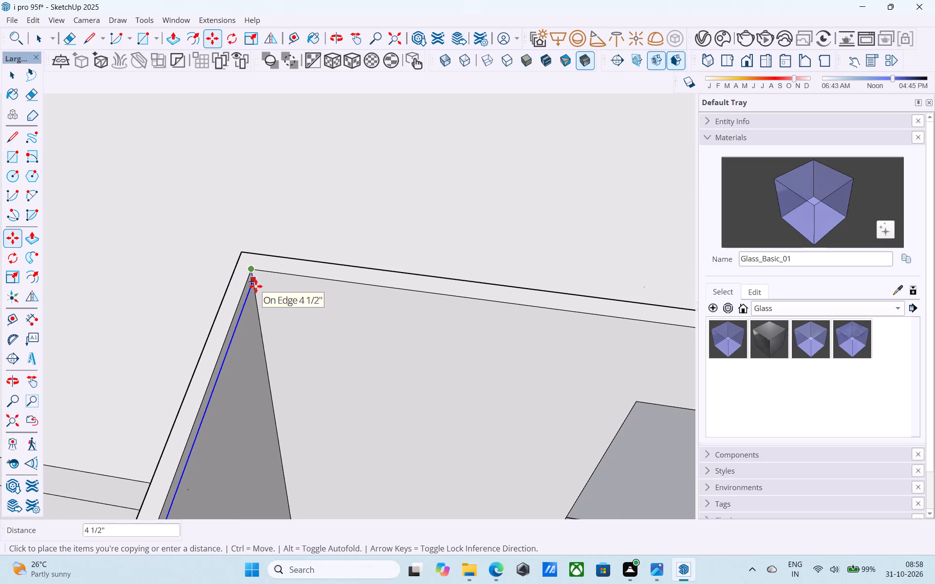
text(6")
key(Return)
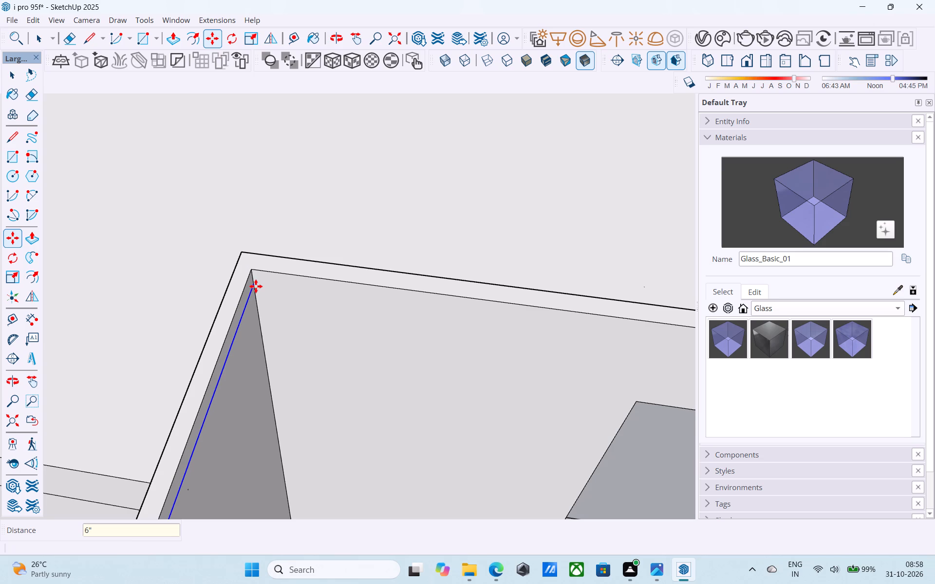
Push/pull the 6" strip at the top of the short wall 18' 6" across the side room as a roof slab.
key(space)
middle_drag(330, 299, 296, 196)
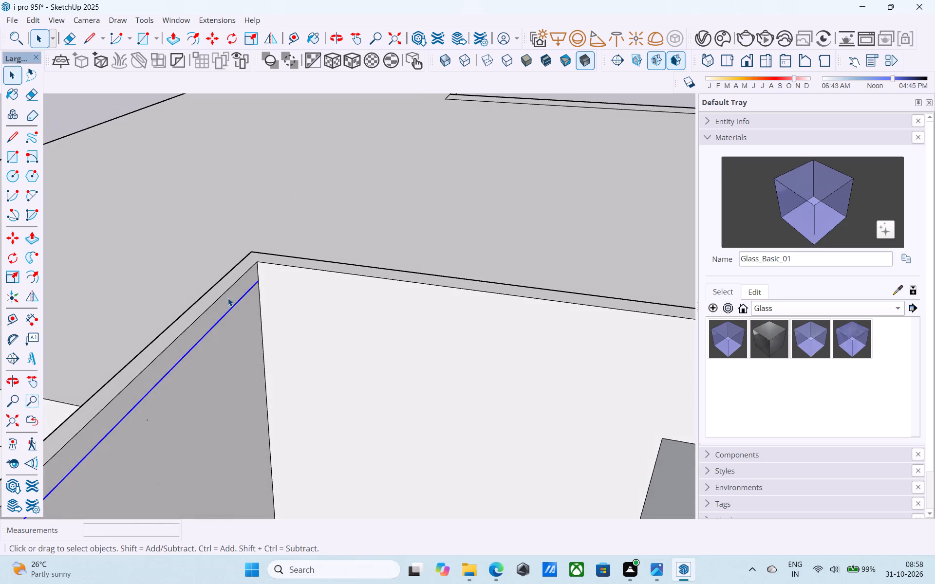
click(228, 298)
key(p)
click(228, 298)
scroll(228, 298, down, 8)
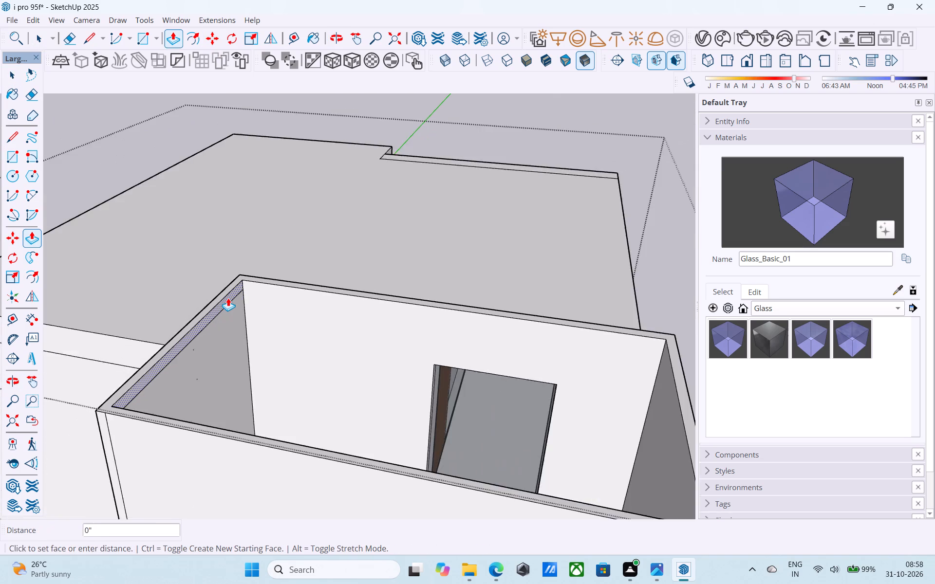
scroll(228, 298, down, 4)
click(486, 392)
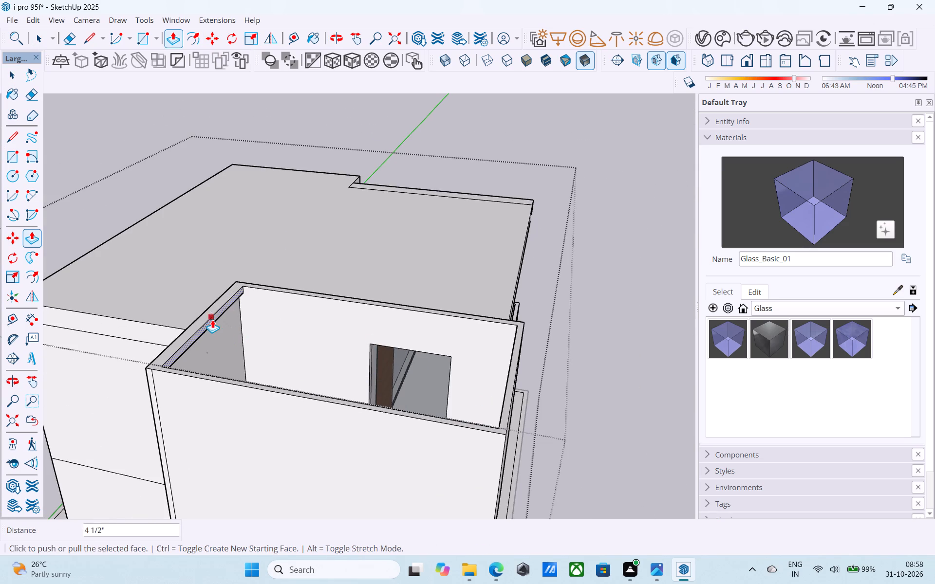
click(212, 320)
click(521, 403)
Examine the whole house from the front, including the side room volume and the balcony facade.
middle_drag(521, 403, 298, 325)
scroll(658, 359, down, 9)
middle_drag(615, 364, 324, 331)
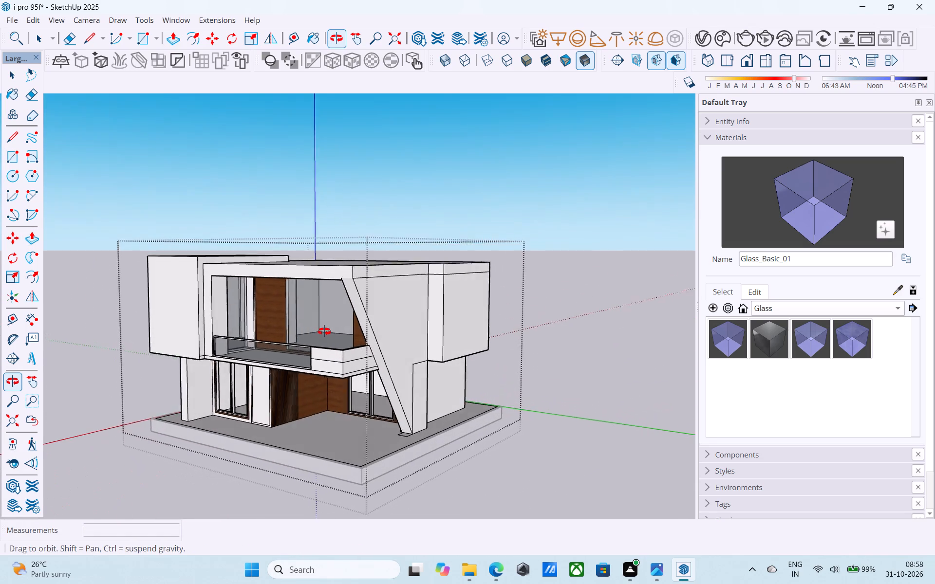
middle_drag(324, 331, 330, 326)
scroll(566, 357, down, 4)
middle_drag(554, 368, 533, 373)
scroll(269, 269, up, 5)
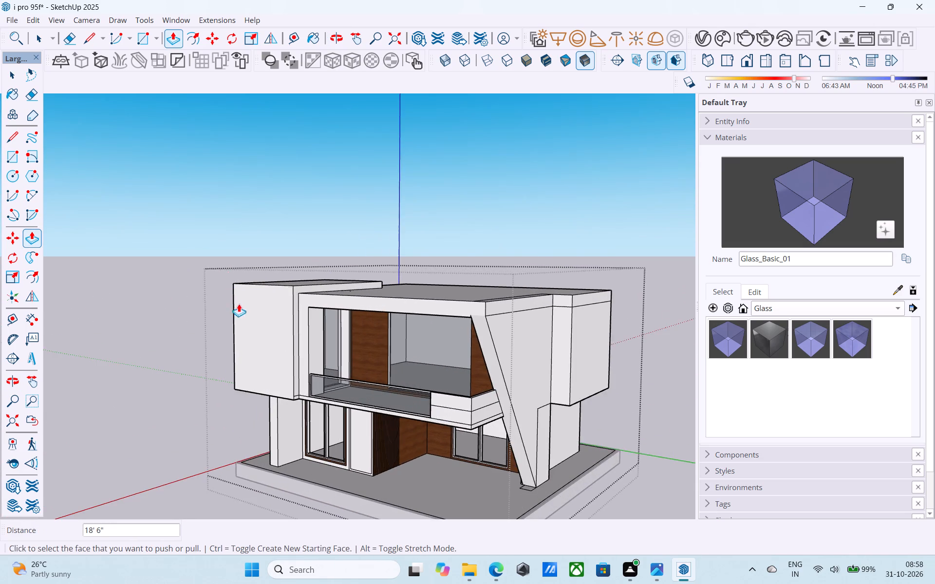
middle_drag(239, 304, 247, 299)
scroll(543, 314, down, 4)
scroll(268, 301, up, 5)
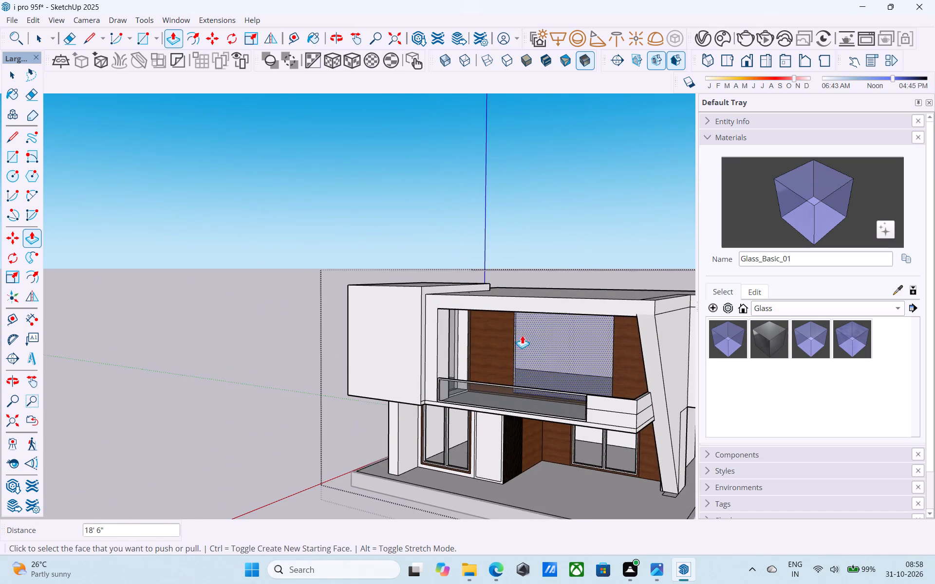
middle_drag(527, 334, 516, 330)
scroll(332, 328, down, 6)
middle_drag(344, 340, 359, 347)
scroll(545, 337, up, 1)
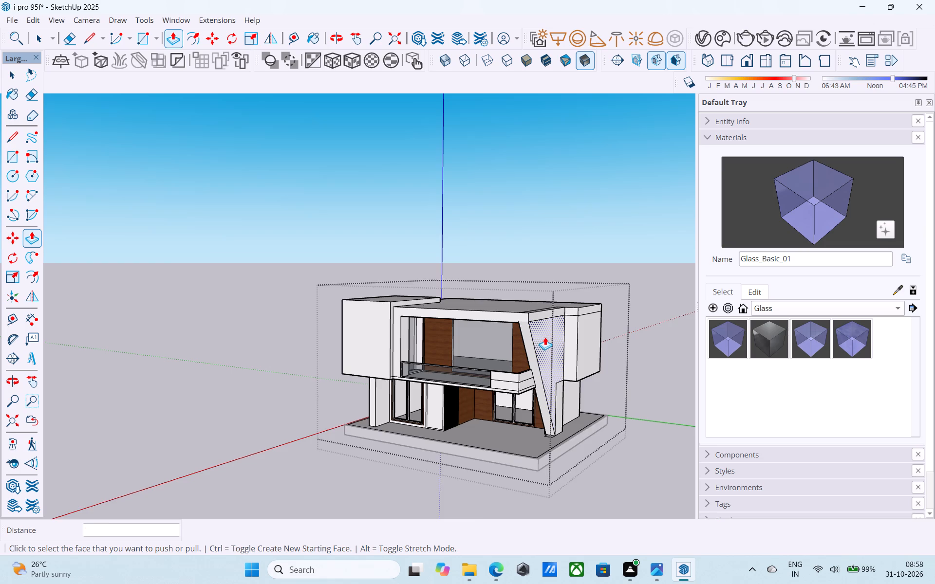
scroll(545, 337, up, 1)
Save the model.
key(space)
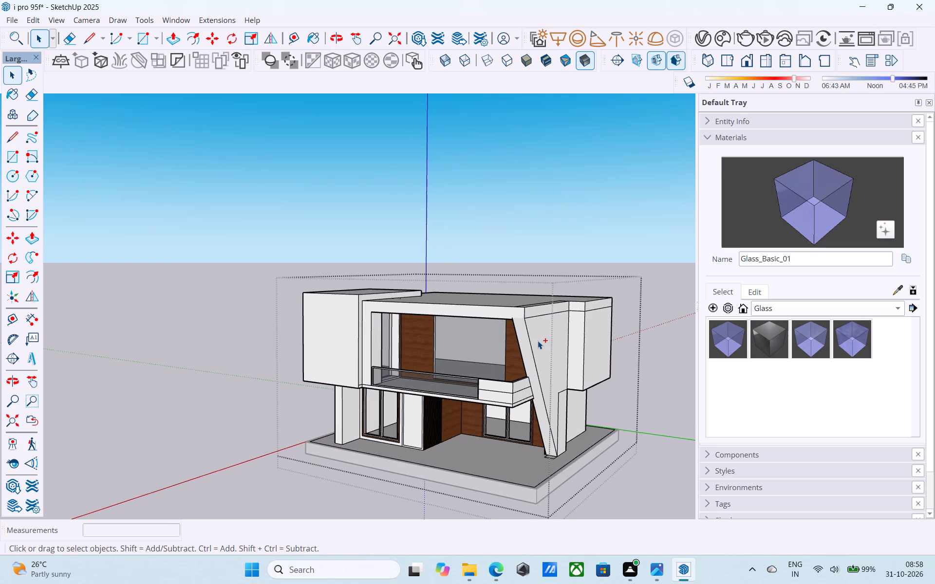
key(ctrl+s)
Retint the in-model Wood_Veneer_15_1K material to a muted reddish brown using the colour wheel.
shift+middle_drag(538, 341, 532, 318)
scroll(494, 363, up, 2)
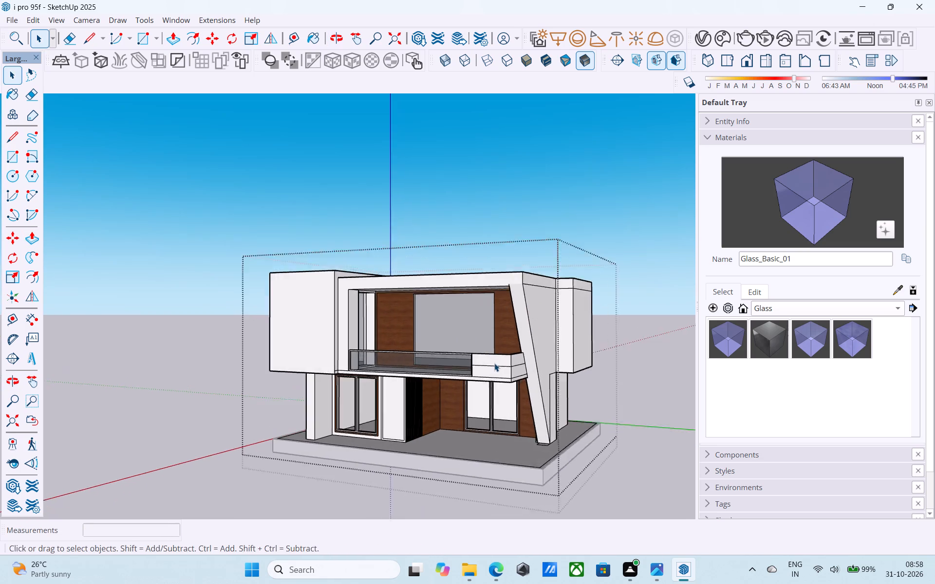
scroll(494, 363, up, 4)
shift+middle_drag(490, 366, 498, 339)
middle_drag(498, 339, 503, 341)
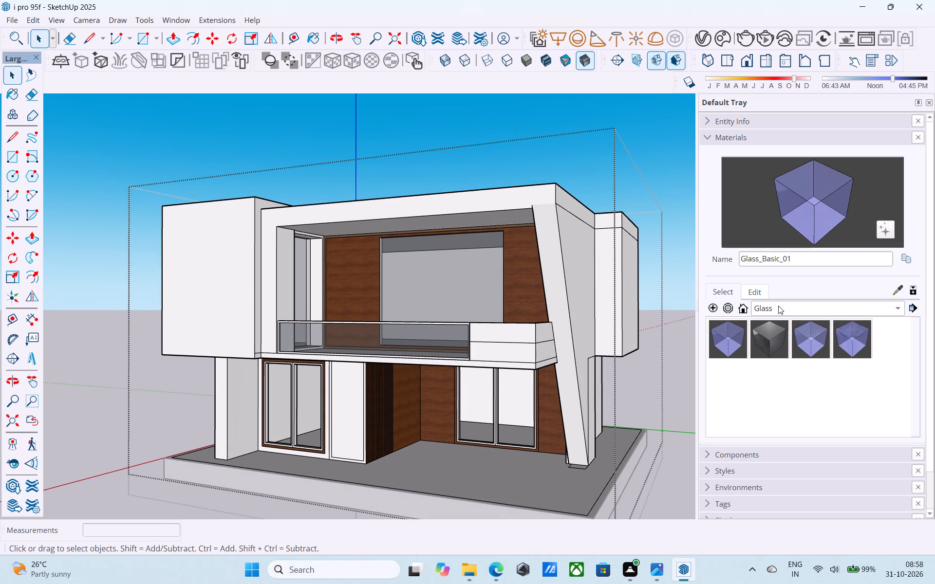
click(781, 303)
click(784, 248)
scroll(794, 356, down, 3)
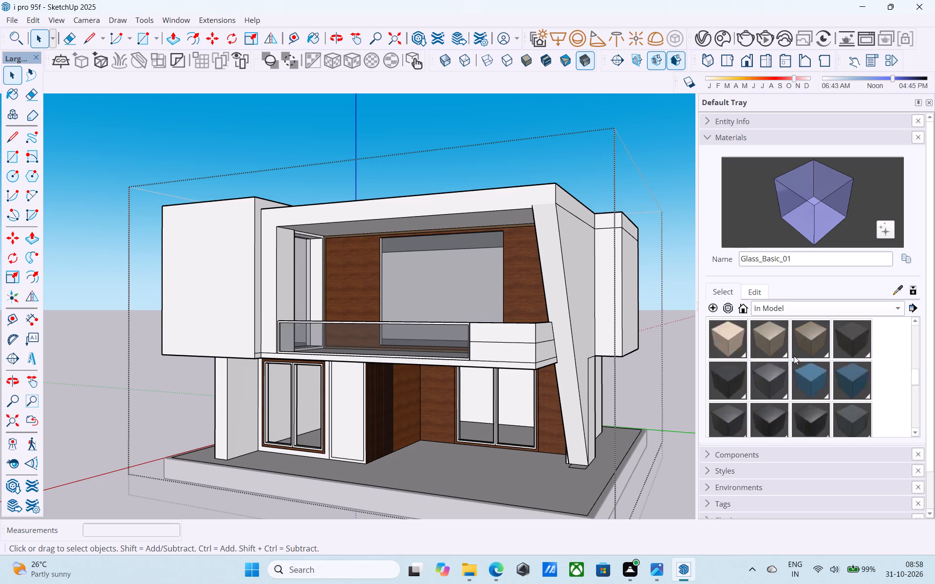
scroll(794, 356, down, 4)
click(848, 305)
click(755, 293)
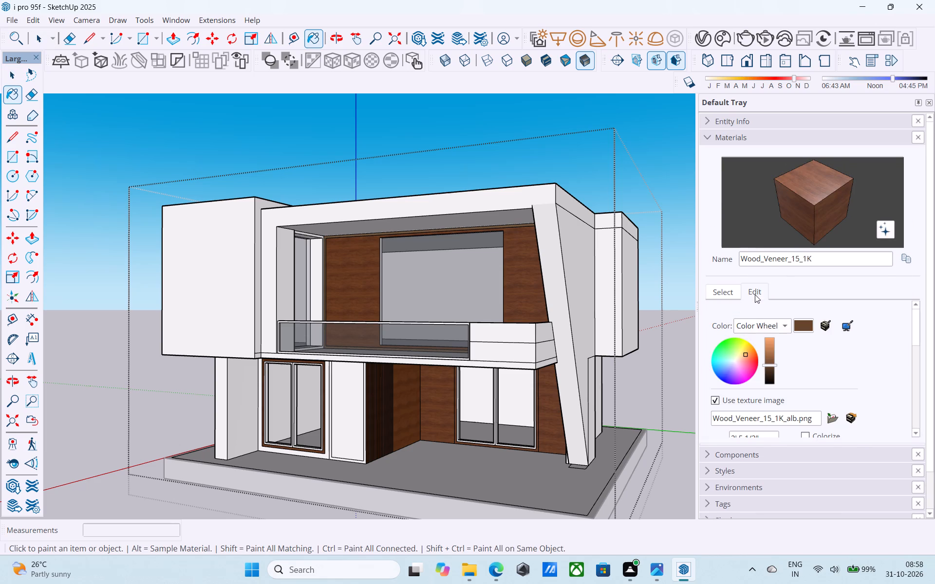
click(748, 350)
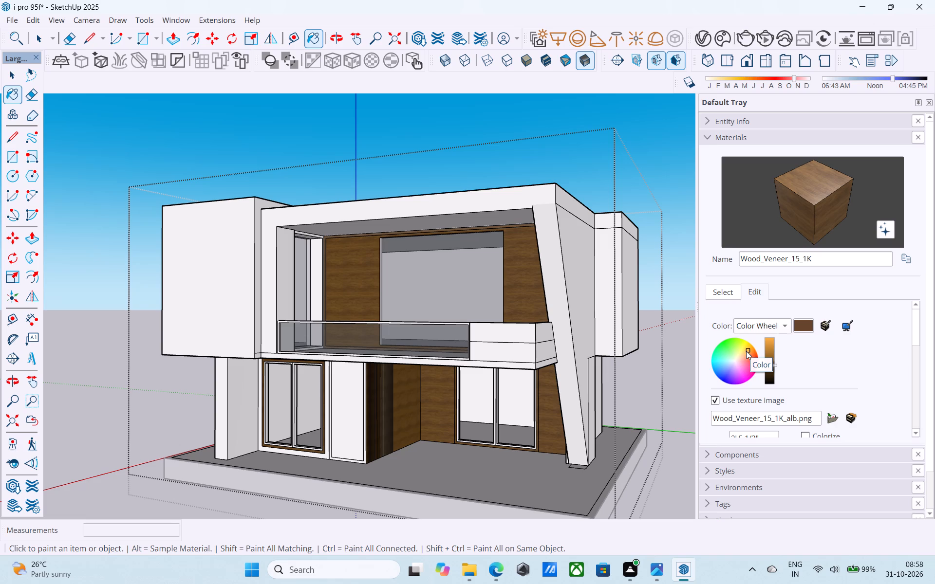
click(745, 352)
click(745, 355)
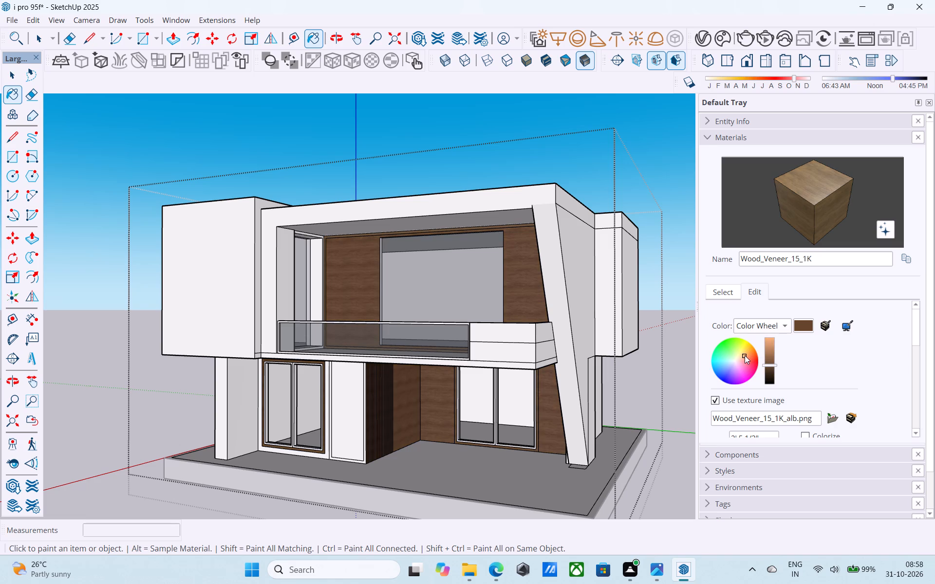
click(747, 355)
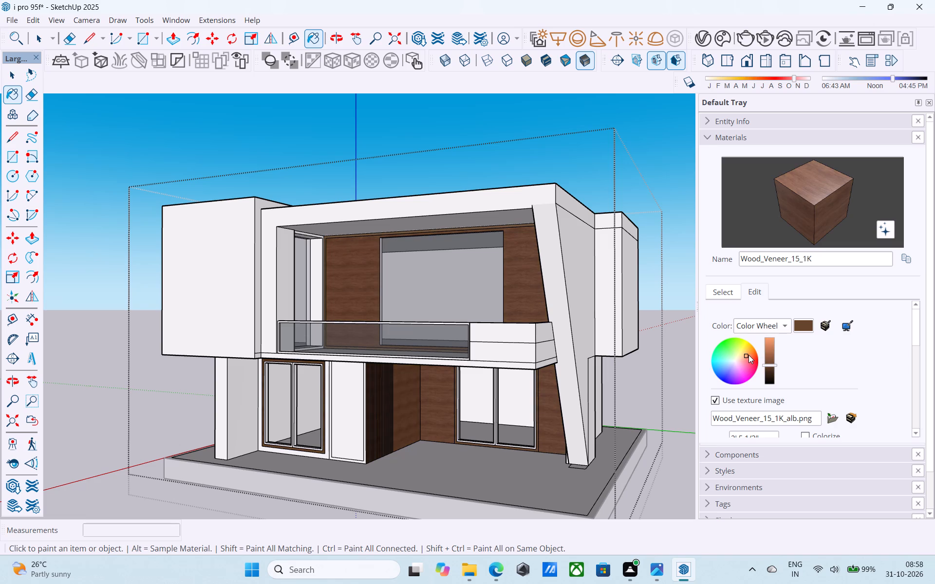
Brighten the Wood_Veneer_15_1K material and shift its hue to a warmer orange-brown using the colour wheel and brightness.
click(748, 355)
drag(773, 365, 772, 359)
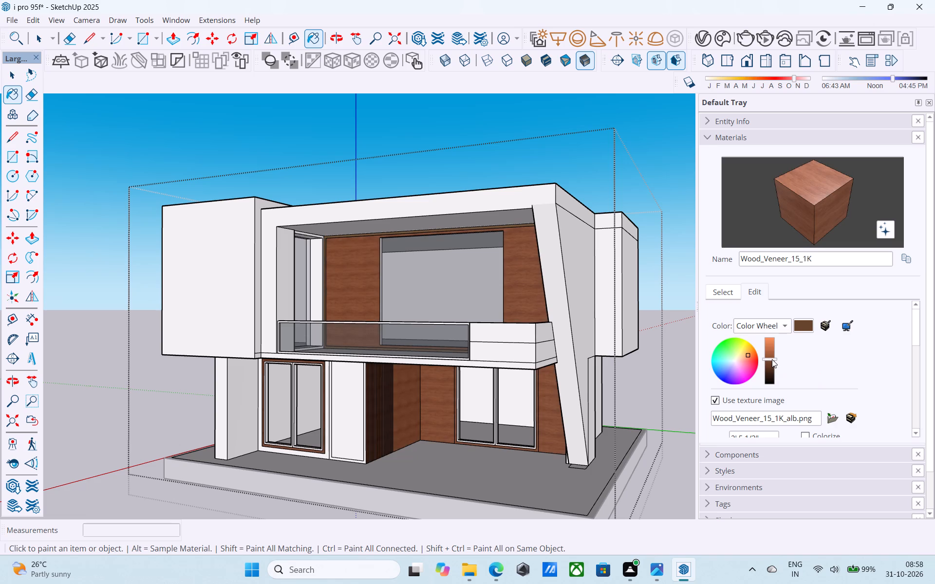
drag(772, 359, 773, 357)
drag(773, 357, 773, 358)
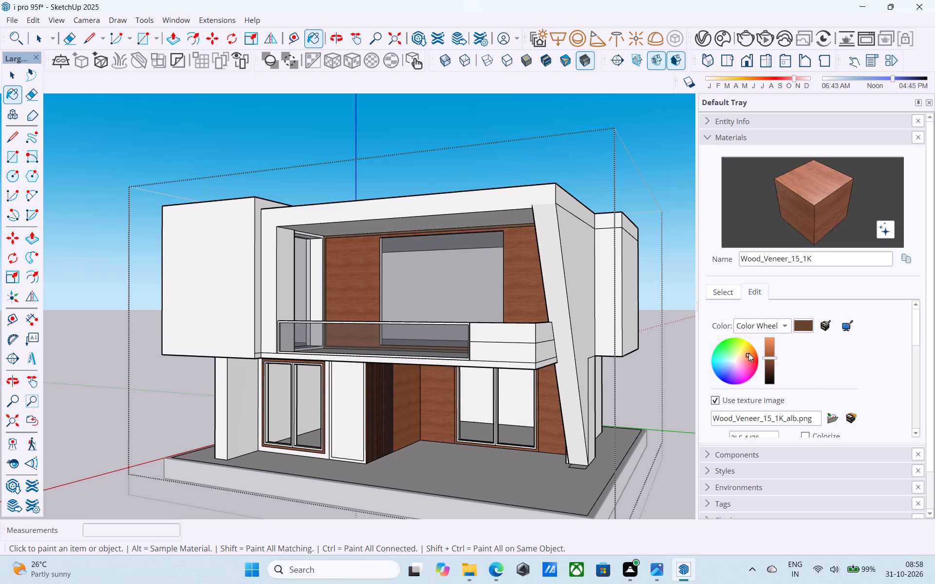
click(749, 352)
Examine the recoloured veneer on the facade, the balcony opening frame and the projecting upper volume from several angles.
scroll(351, 314, up, 5)
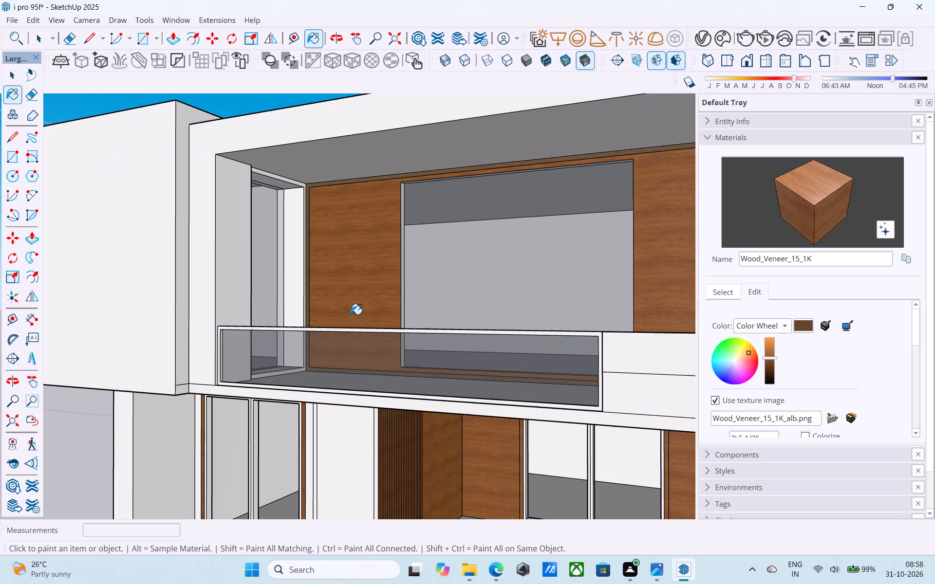
middle_drag(417, 333, 300, 308)
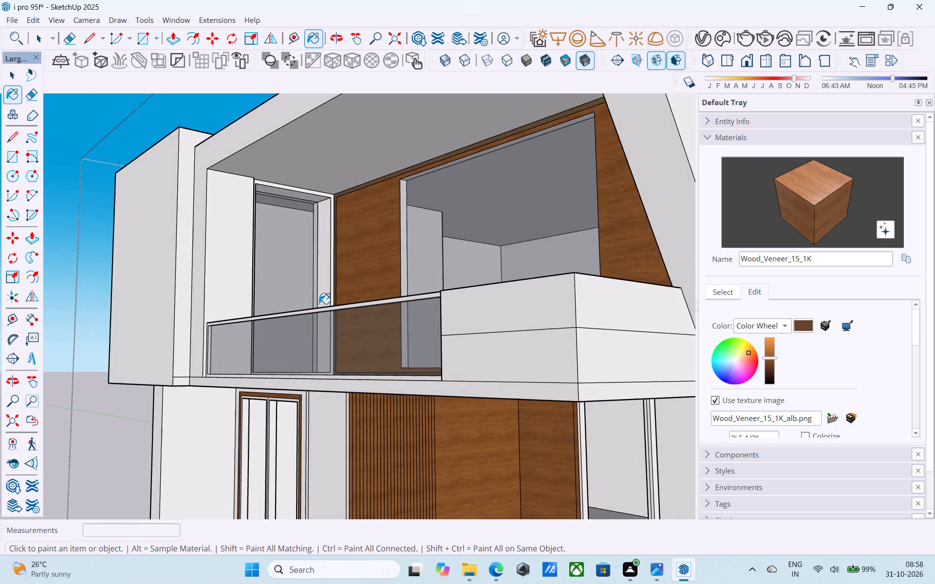
scroll(468, 272, down, 9)
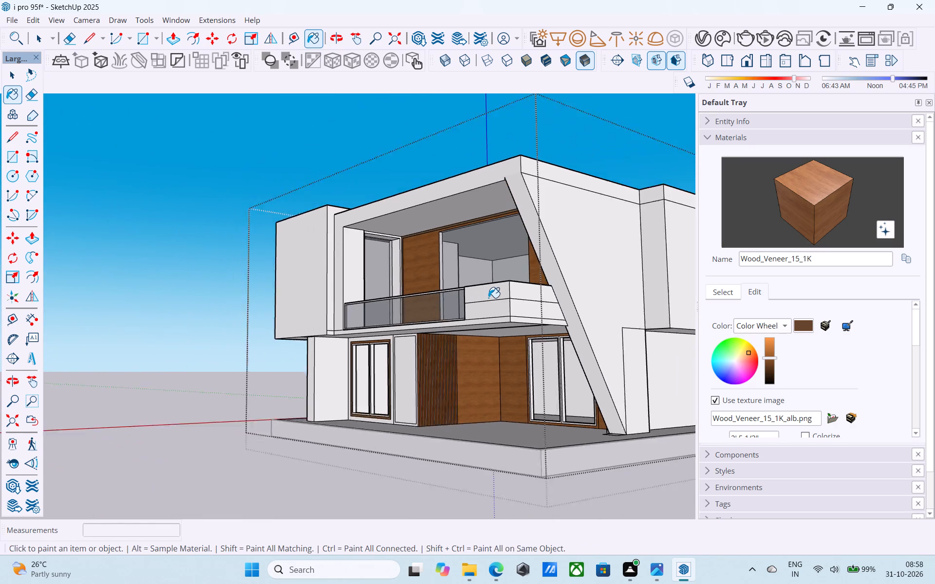
scroll(488, 298, down, 1)
middle_drag(488, 298, 730, 271)
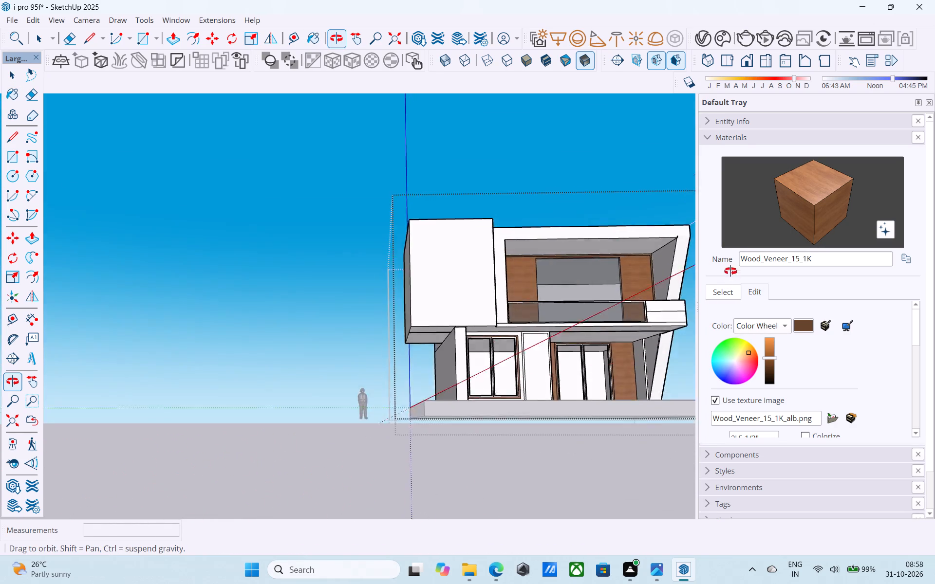
middle_drag(730, 271, 478, 333)
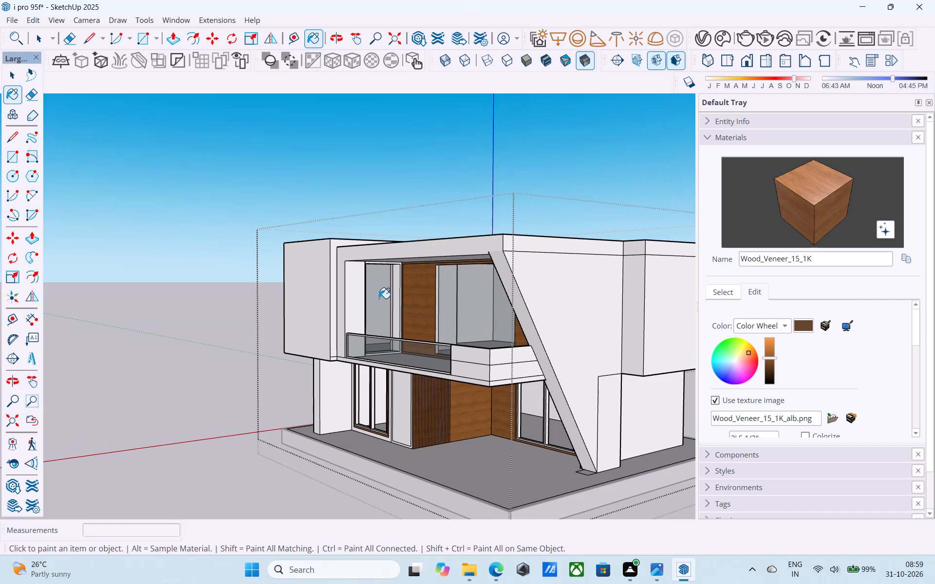
scroll(383, 290, up, 17)
scroll(363, 240, up, 4)
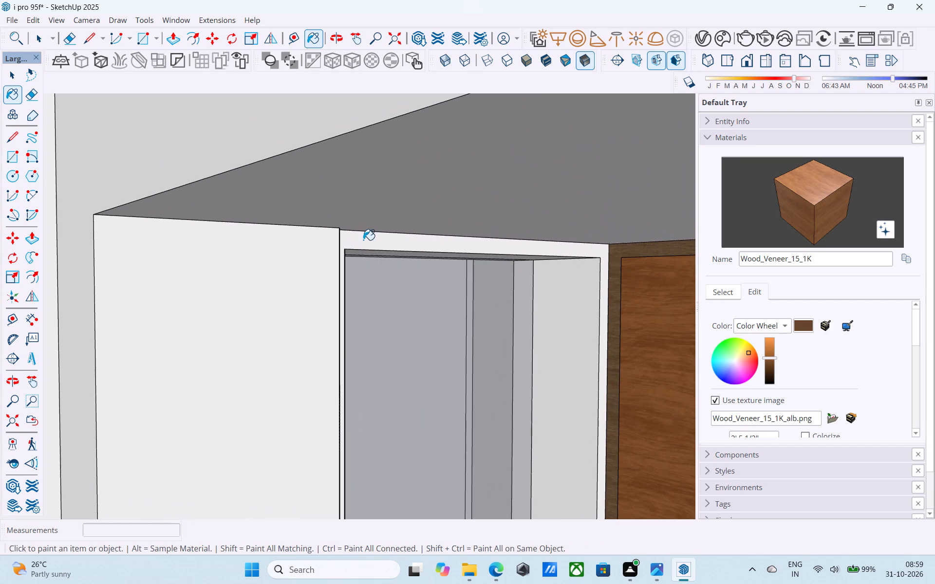
middle_click(362, 240)
scroll(362, 240, down, 8)
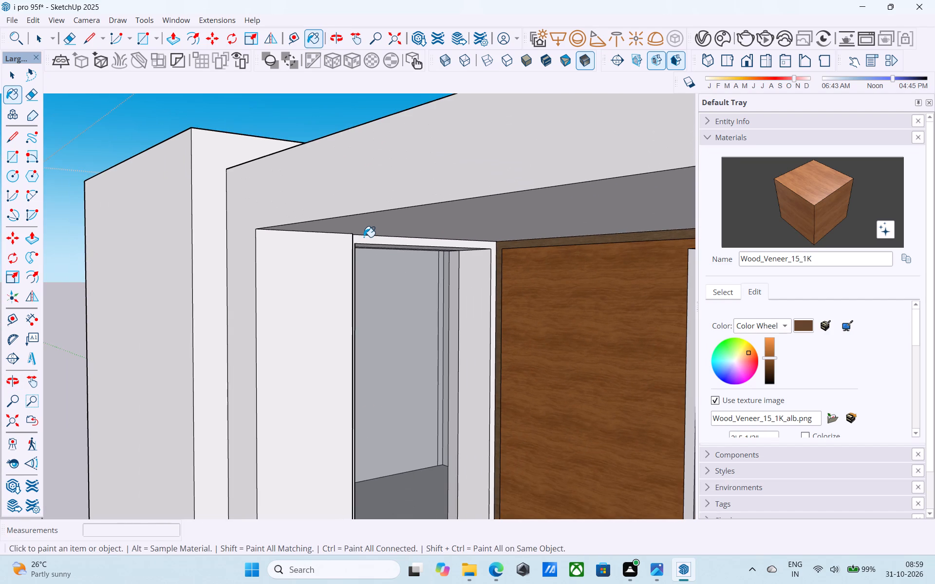
middle_drag(365, 237, 366, 257)
scroll(375, 255, down, 9)
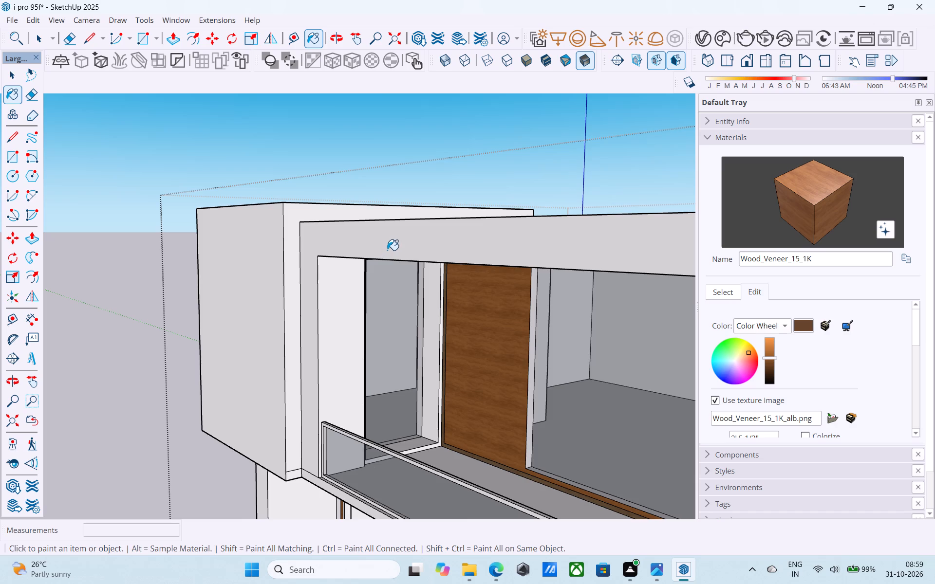
middle_drag(388, 250, 569, 264)
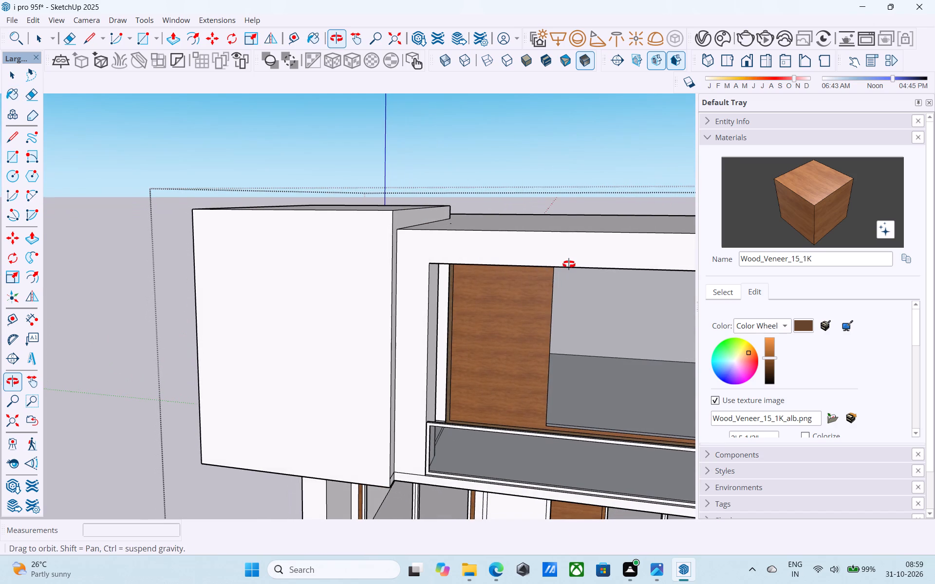
middle_drag(569, 264, 459, 284)
Browse the Solid Colors material collection, from the reds through to the whites and greys, for a colour to paint with.
click(723, 292)
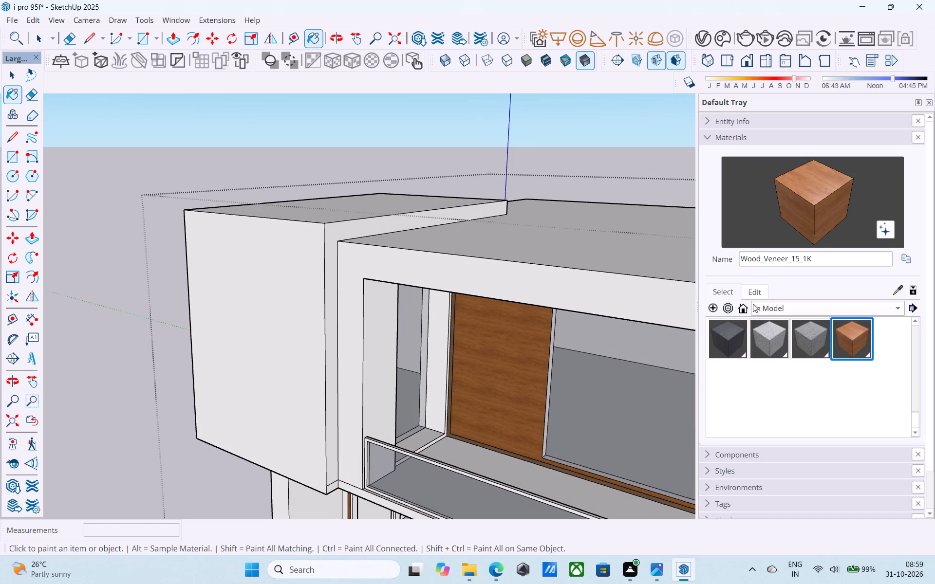
click(773, 307)
drag(785, 437, 786, 432)
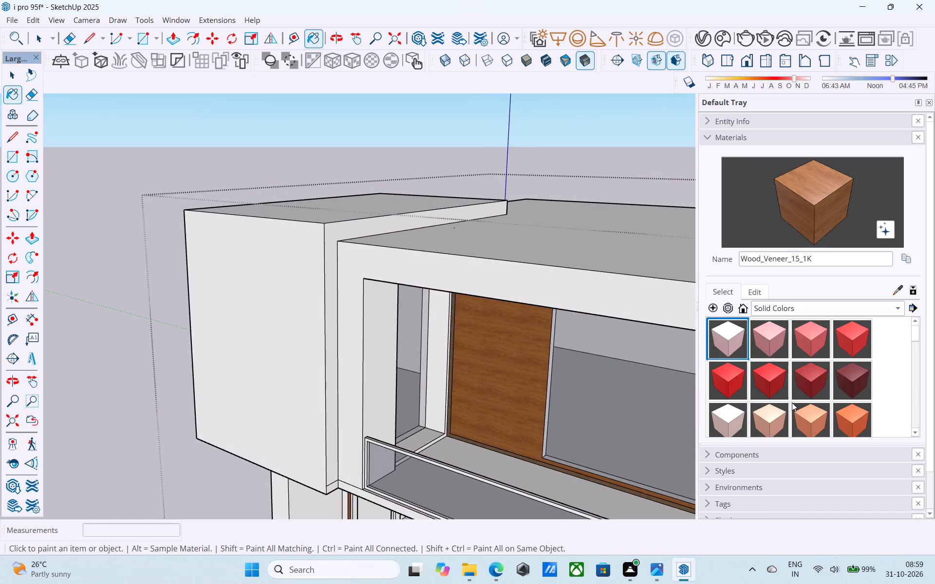
scroll(780, 392, down, 6)
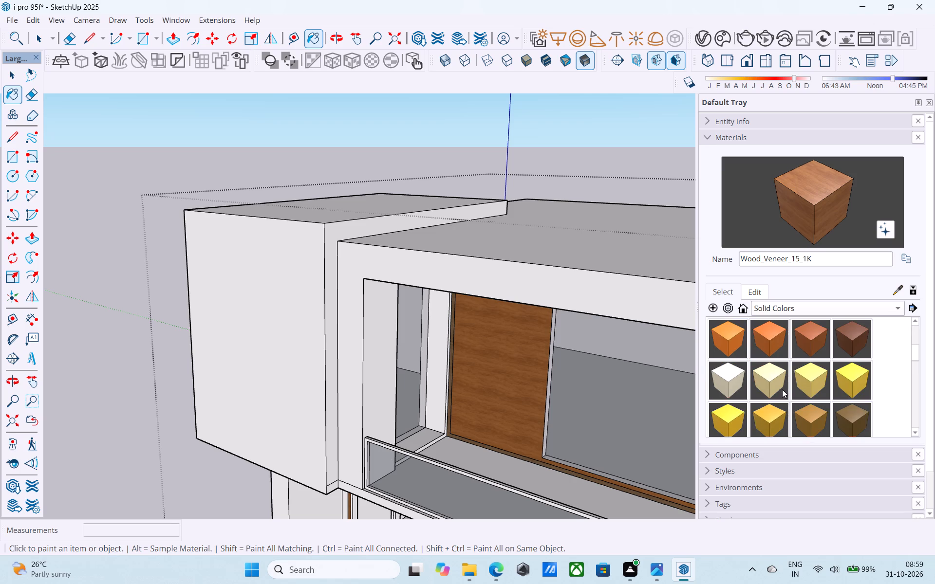
scroll(785, 386, down, 6)
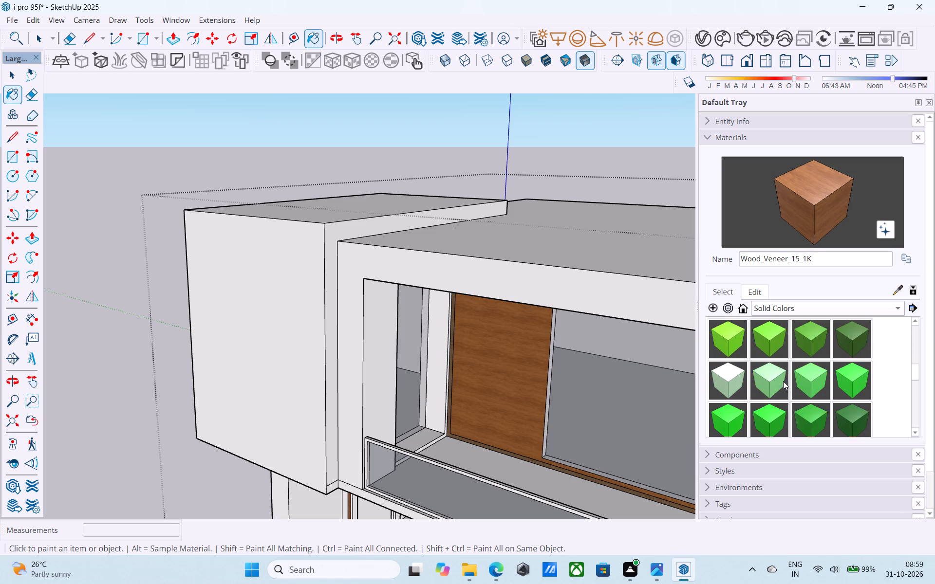
scroll(783, 379, down, 4)
scroll(783, 379, up, 9)
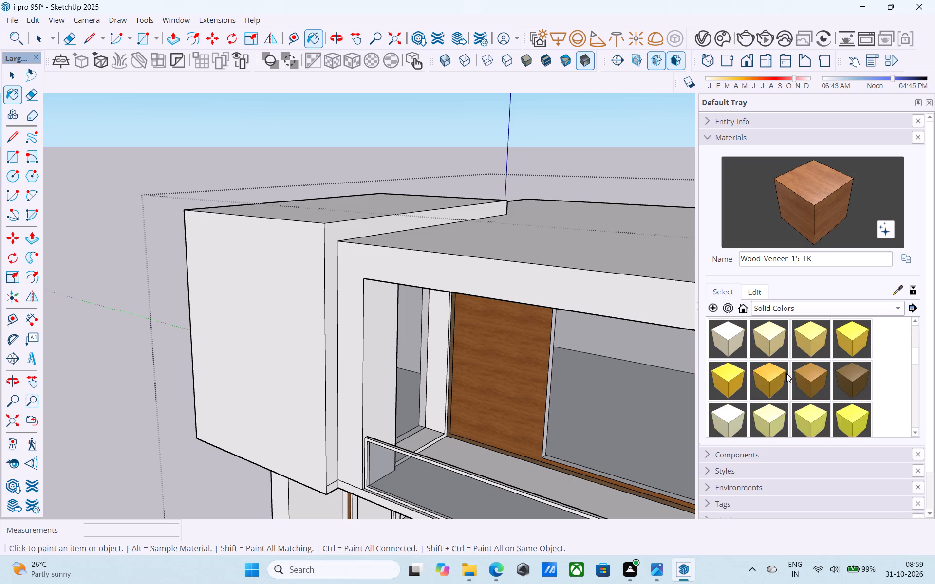
scroll(786, 372, up, 1)
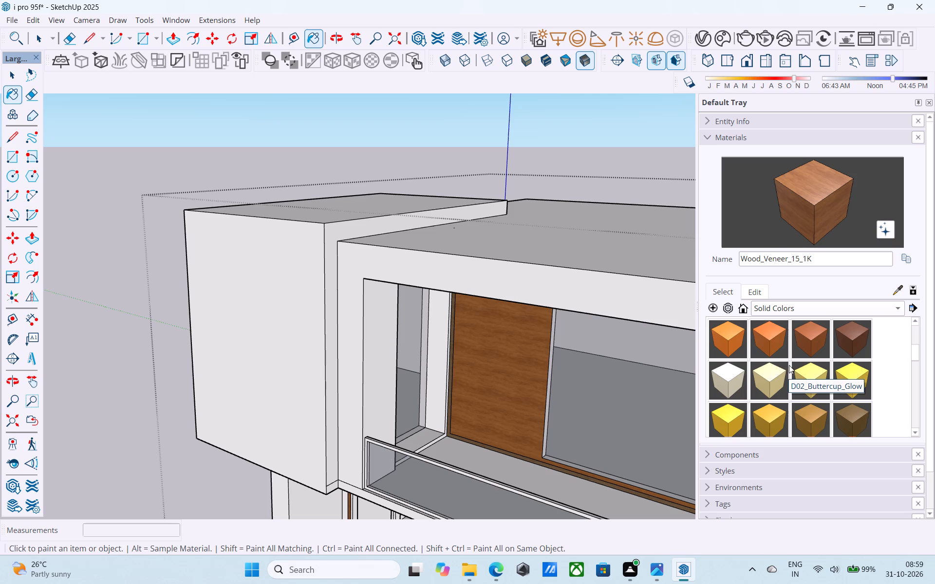
scroll(789, 365, down, 8)
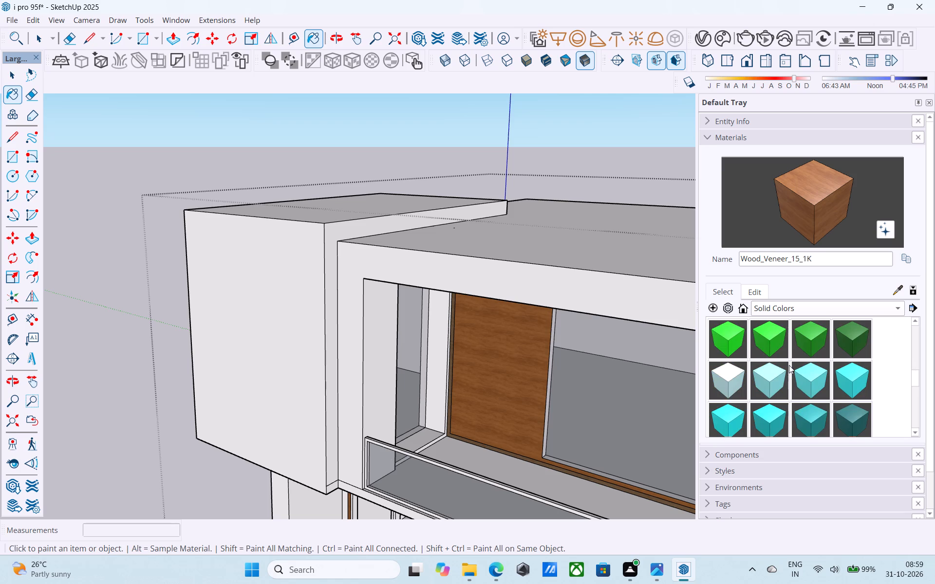
scroll(789, 365, up, 13)
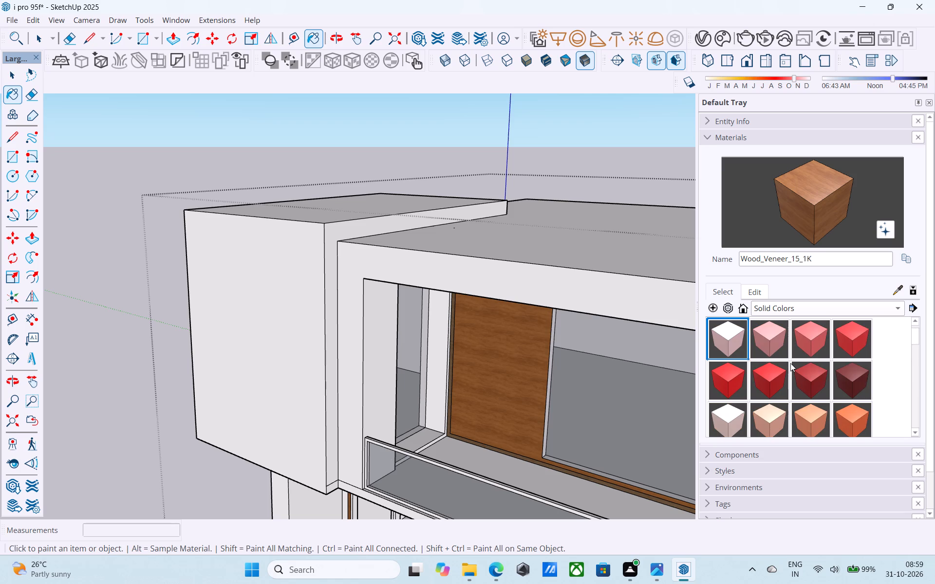
scroll(790, 363, up, 2)
scroll(790, 363, down, 3)
click(804, 309)
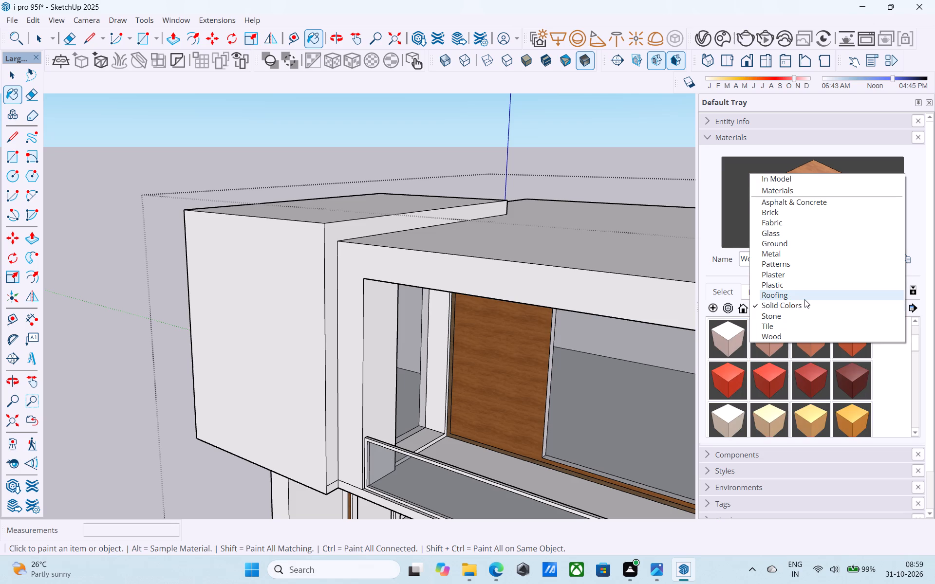
click(807, 307)
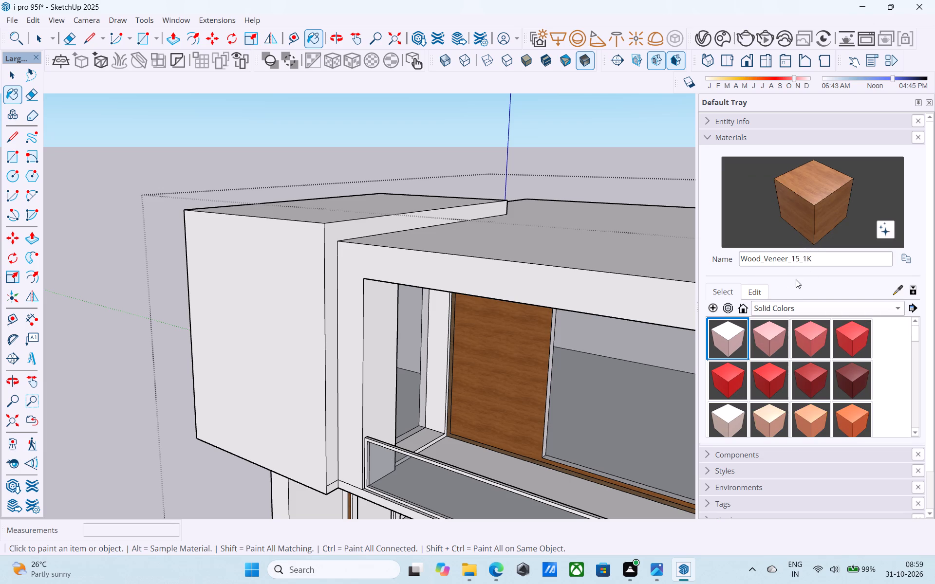
scroll(781, 309, down, 5)
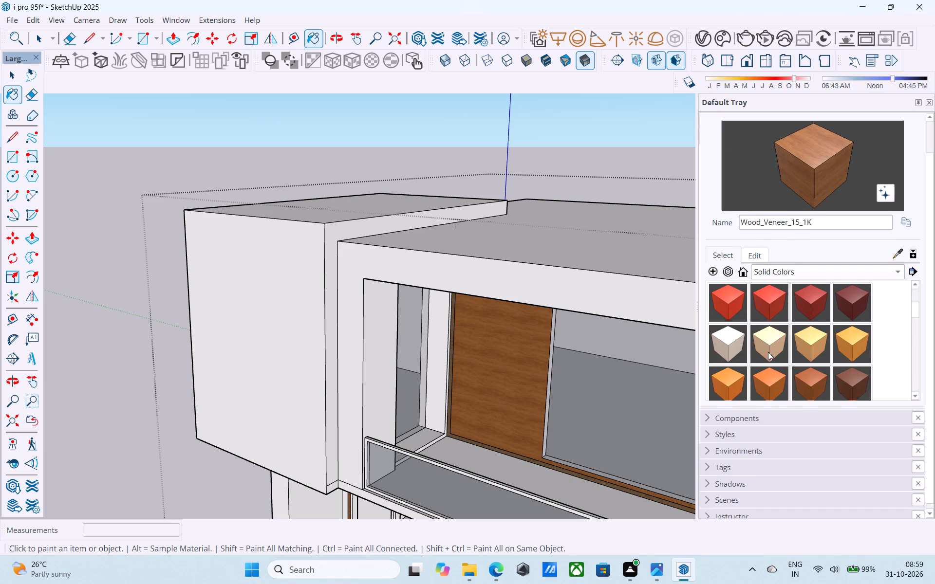
scroll(770, 345, down, 5)
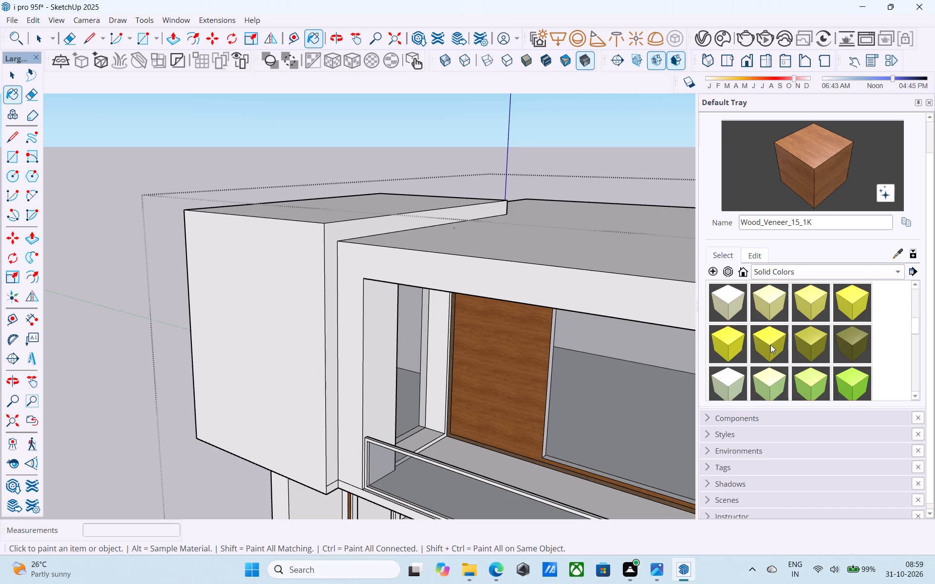
scroll(763, 340, down, 10)
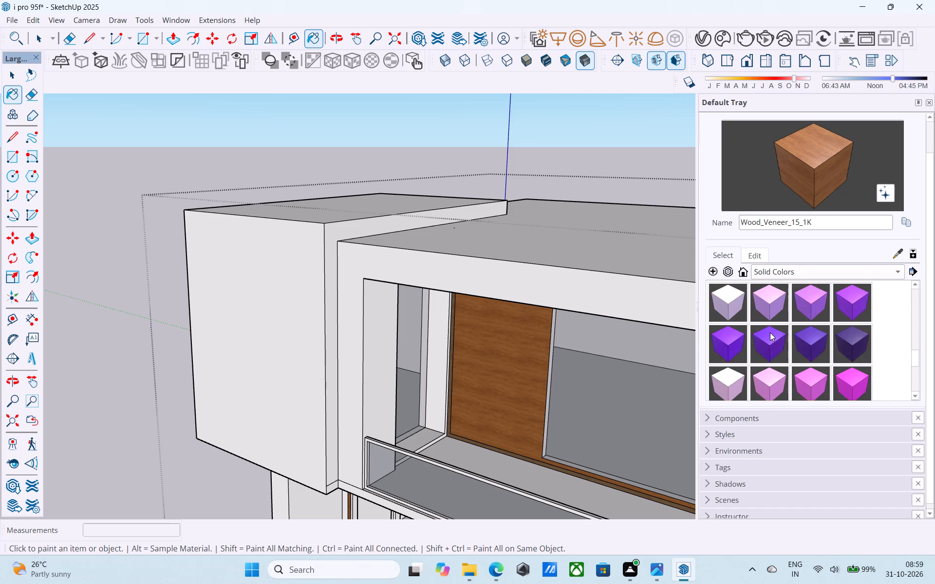
scroll(770, 332, down, 5)
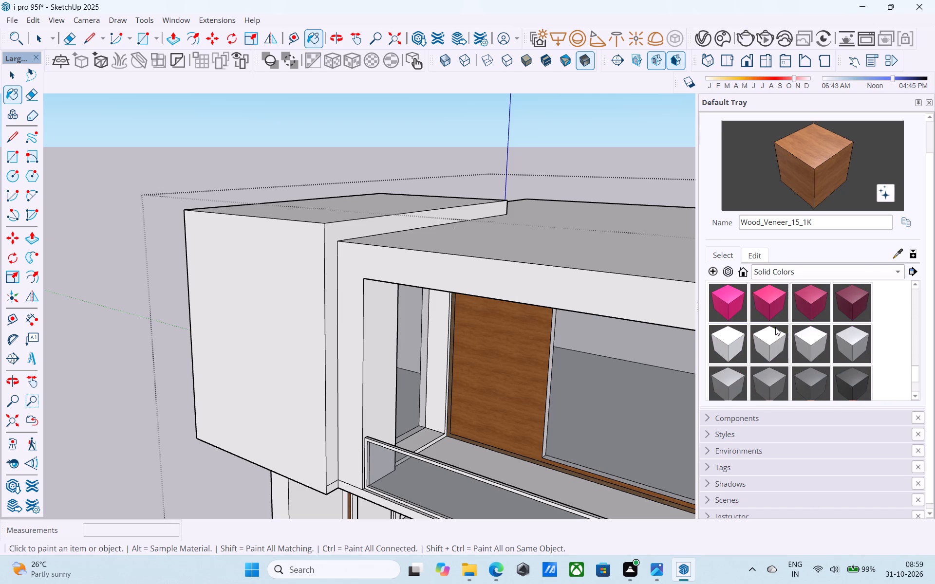
scroll(775, 327, down, 3)
scroll(775, 327, up, 1)
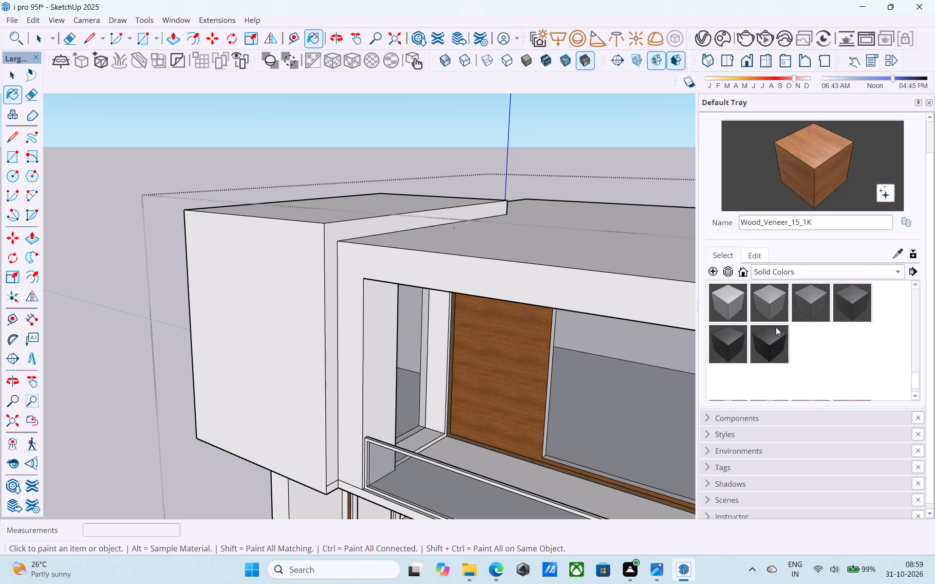
scroll(767, 310, up, 2)
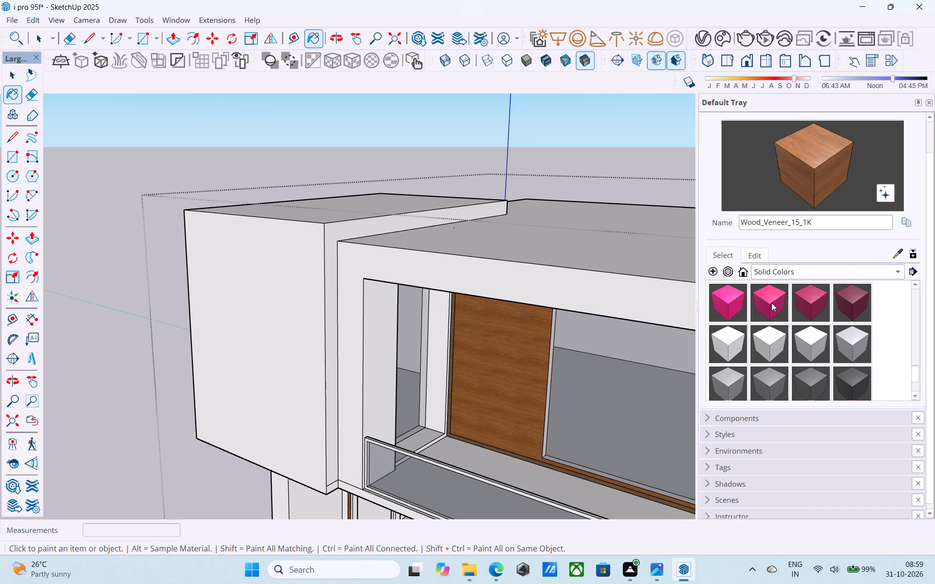
scroll(771, 303, up, 1)
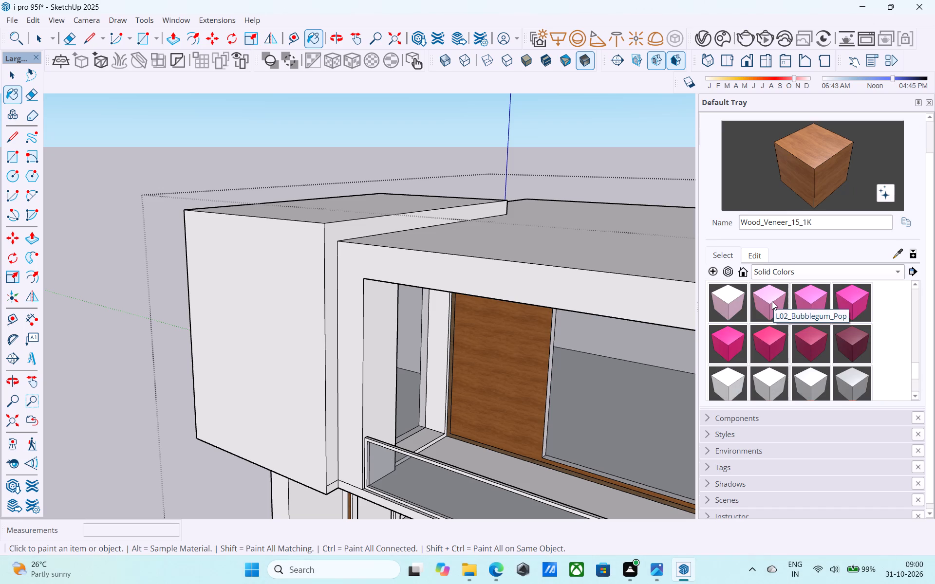
scroll(762, 350, up, 1)
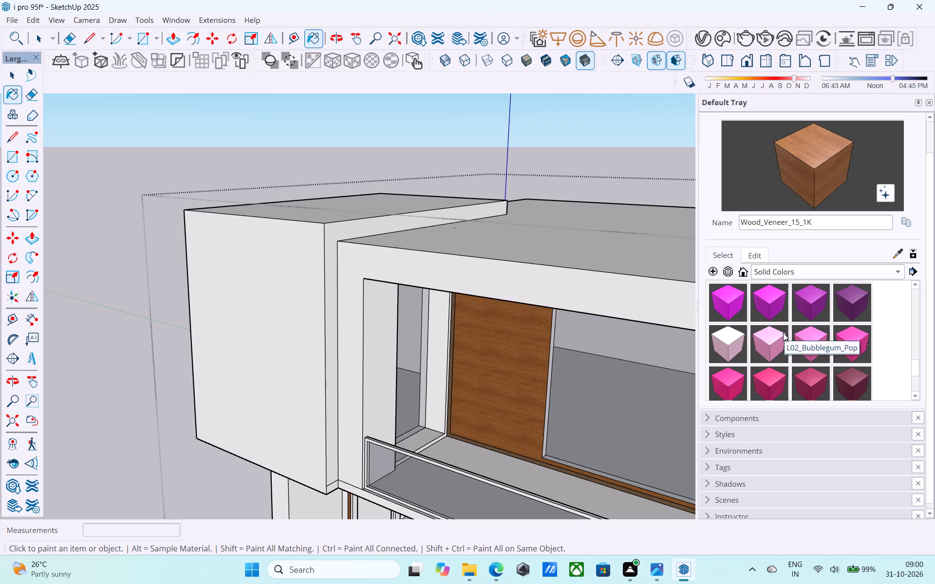
scroll(783, 333, up, 1)
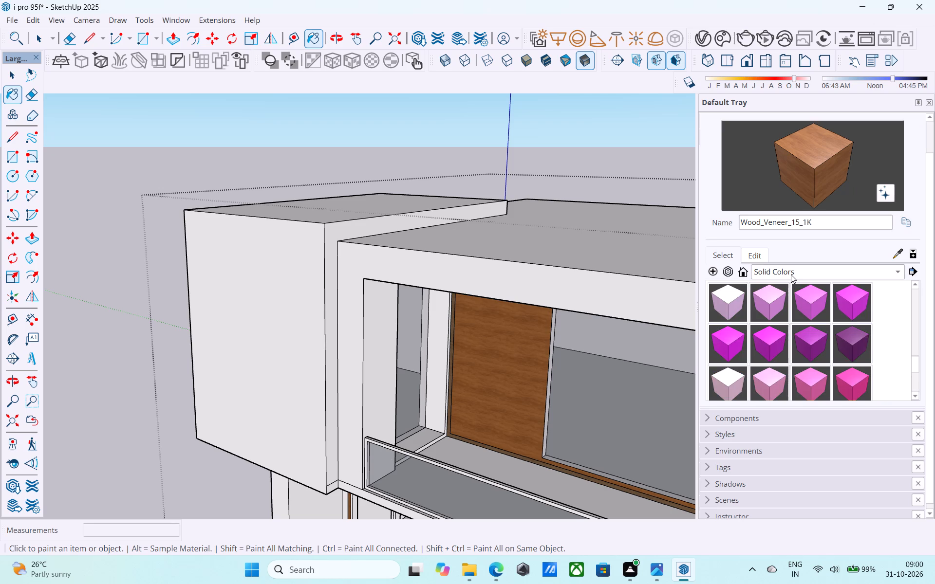
click(791, 274)
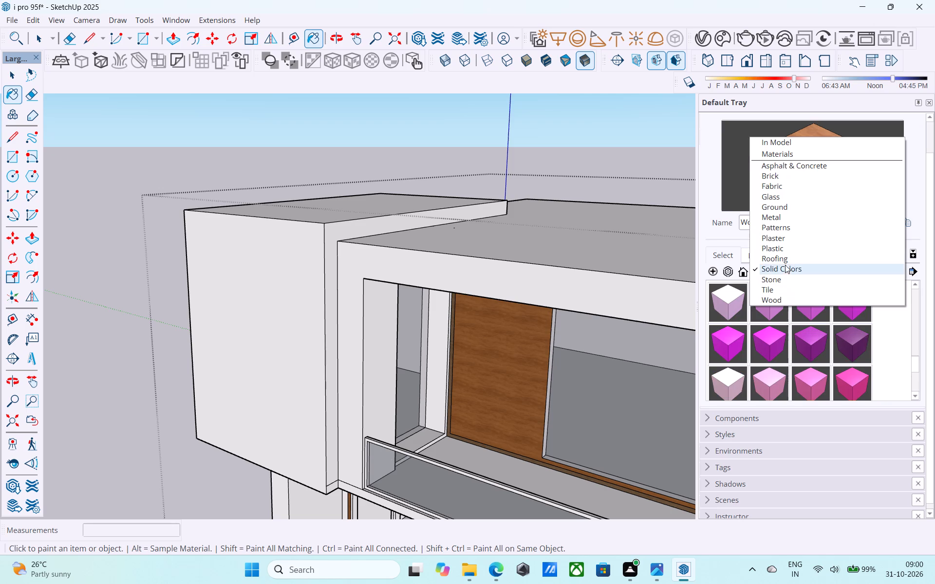
Paint the balcony frame's front face, the slanted leg's edge and the outer slanted side wall with Plaster_02_1K from the Plaster collection.
click(783, 241)
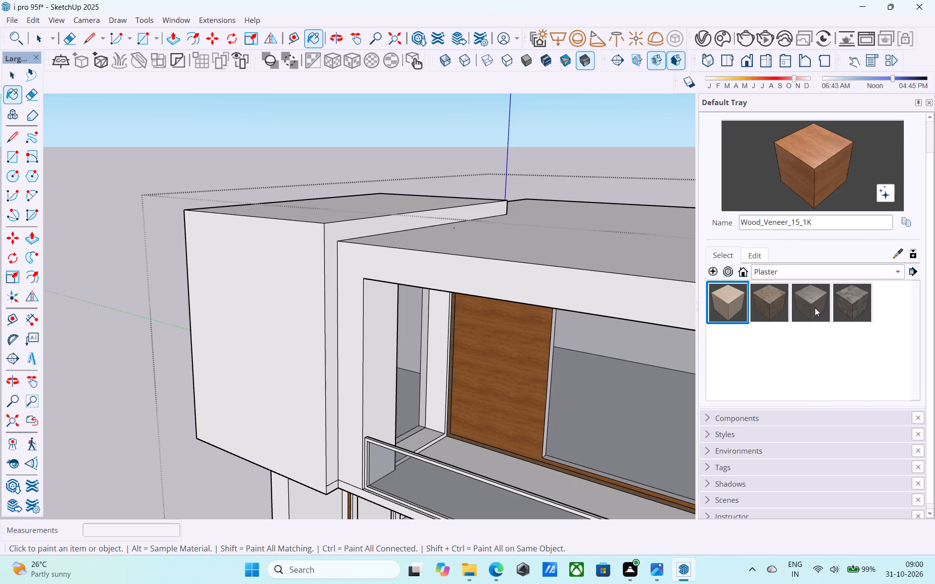
click(741, 307)
scroll(353, 270, up, 4)
click(354, 269)
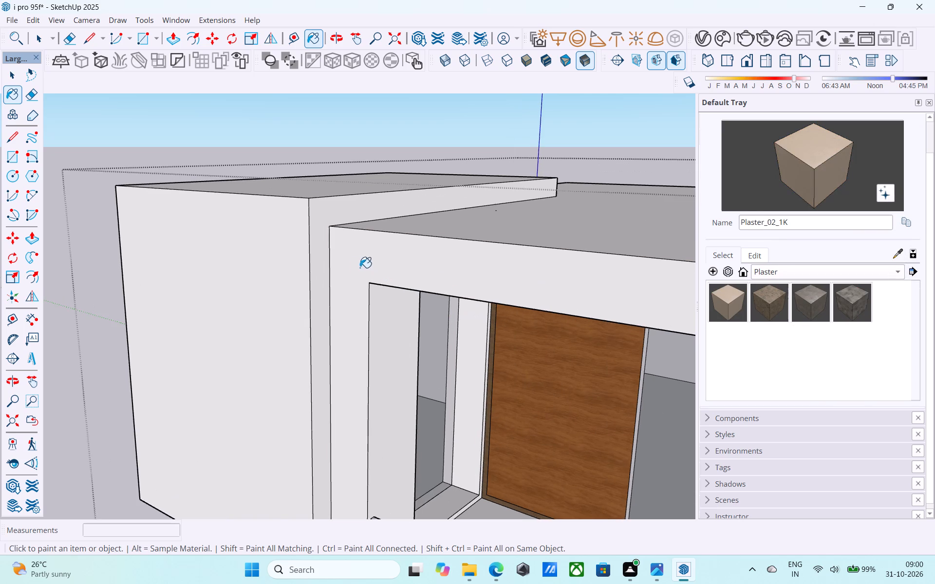
scroll(364, 263, down, 6)
middle_drag(386, 286, 335, 227)
scroll(325, 224, down, 4)
scroll(563, 243, up, 4)
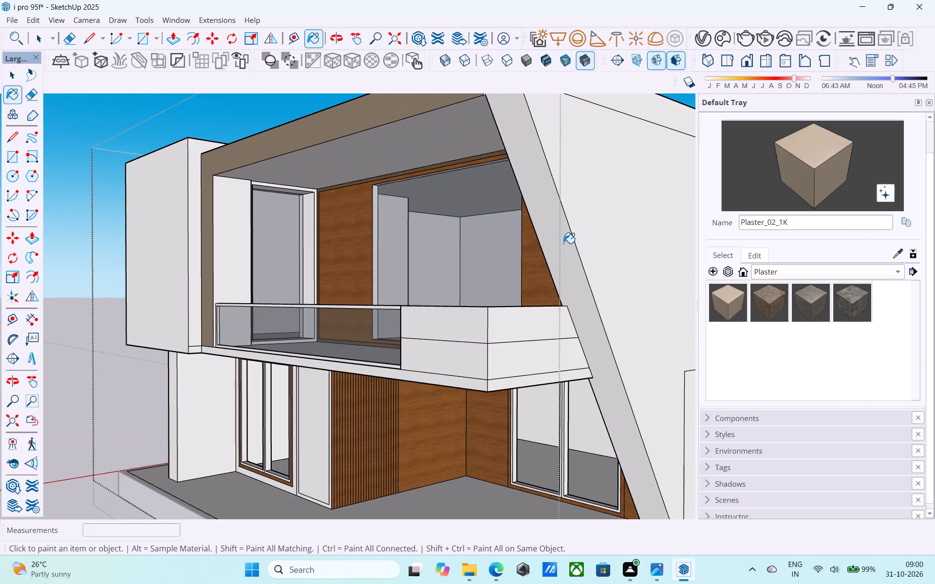
click(563, 243)
scroll(566, 241, down, 1)
middle_drag(566, 241, 515, 323)
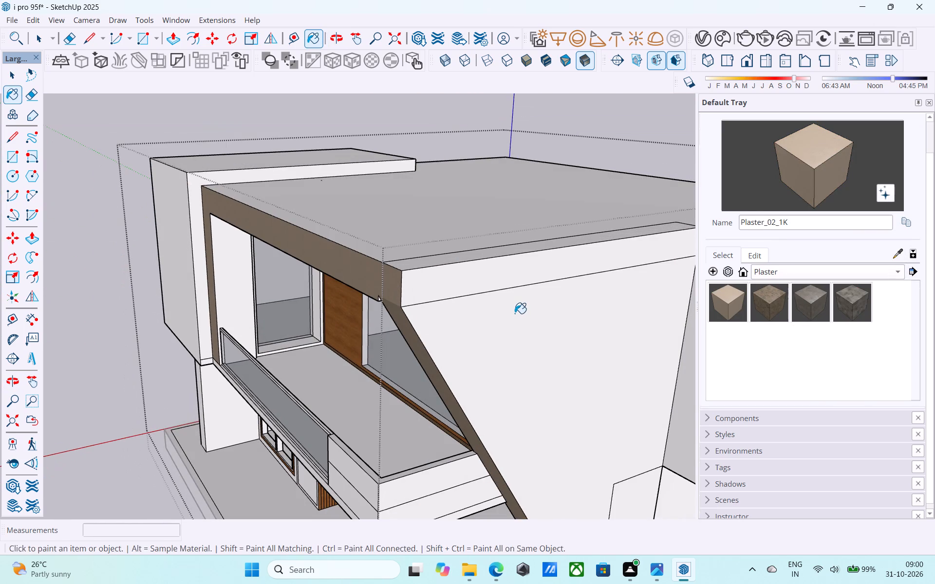
click(515, 311)
click(516, 285)
Copy the roof's front edge 4' inward across the roof above the balcony frame.
scroll(516, 285, down, 2)
middle_drag(516, 287, 526, 305)
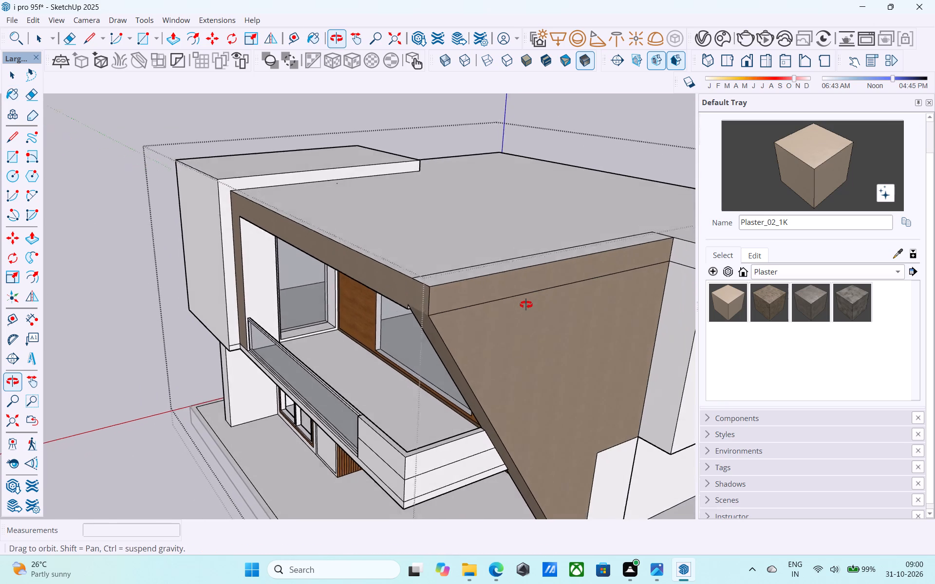
middle_drag(526, 305, 520, 384)
scroll(413, 312, down, 9)
middle_drag(445, 324, 476, 323)
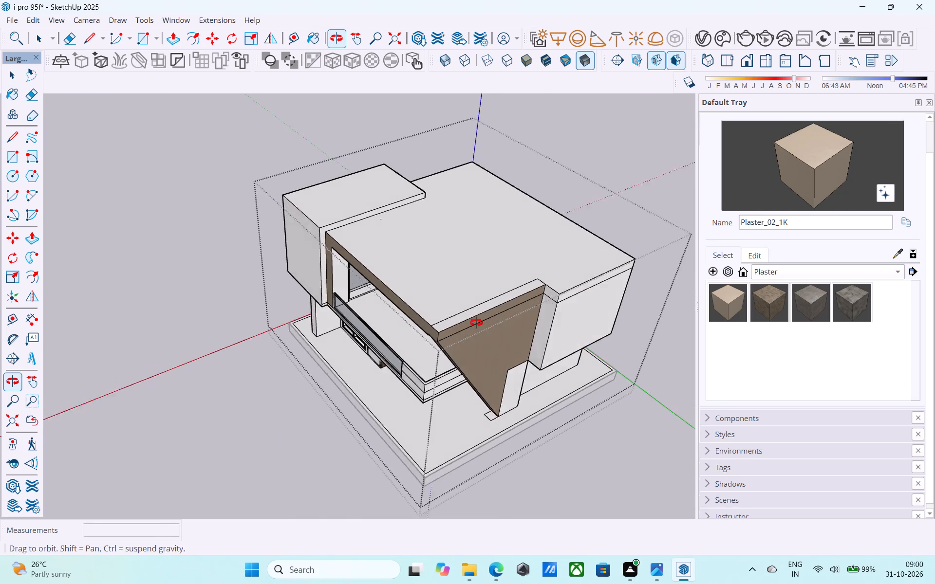
middle_drag(476, 323, 428, 256)
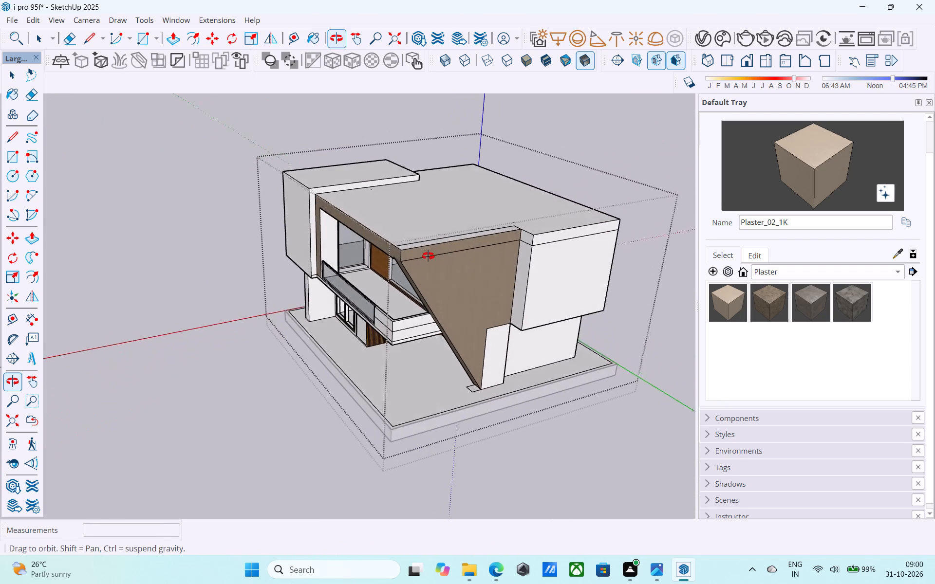
middle_drag(428, 256, 379, 344)
scroll(412, 295, down, 4)
middle_drag(402, 306, 390, 298)
scroll(365, 322, up, 7)
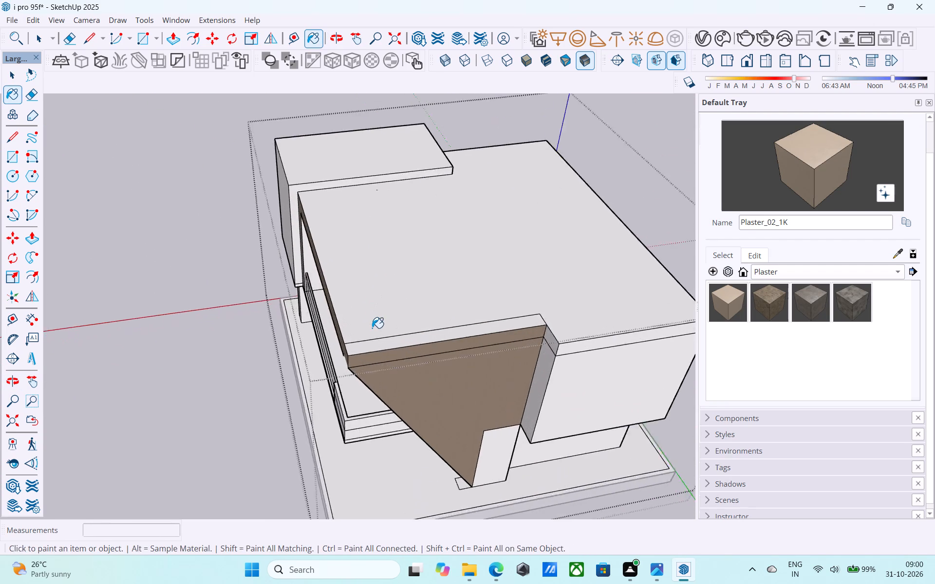
scroll(372, 328, up, 3)
middle_drag(373, 327, 399, 281)
key(space)
scroll(395, 295, up, 4)
click(341, 281)
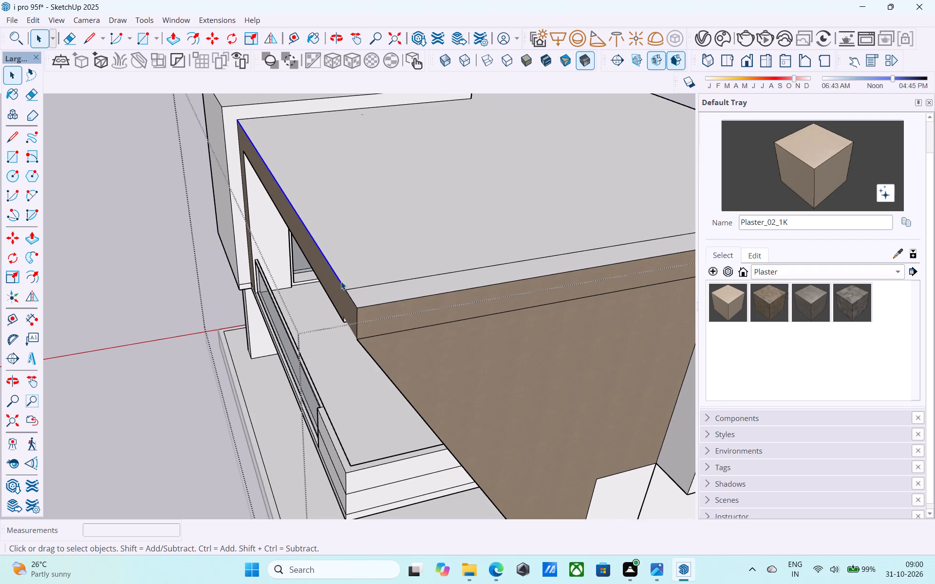
key(m)
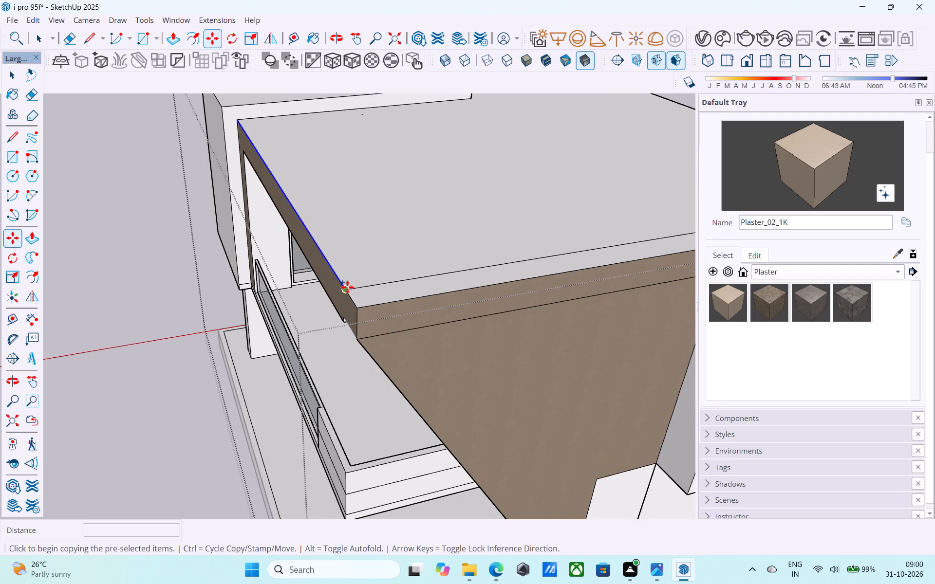
click(347, 287)
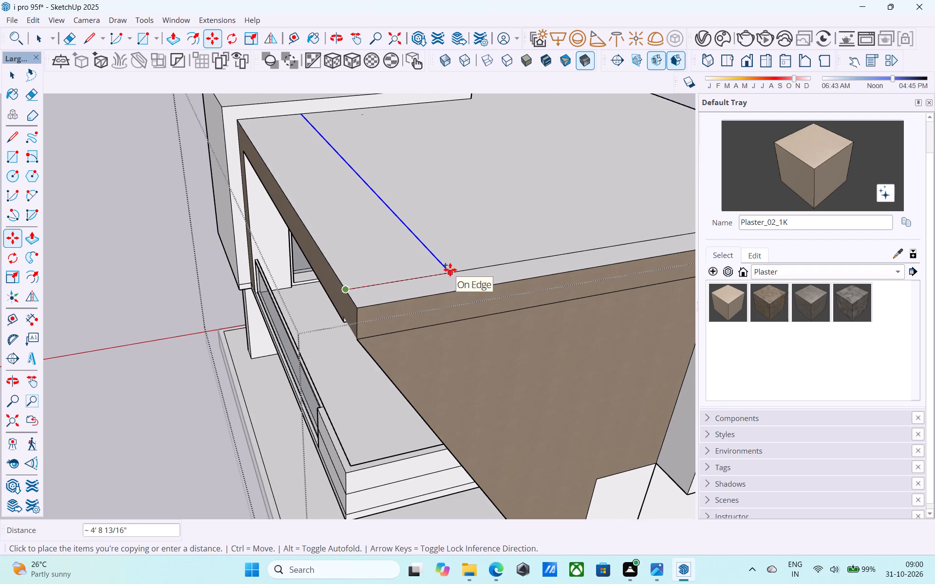
text(4')
key(Return)
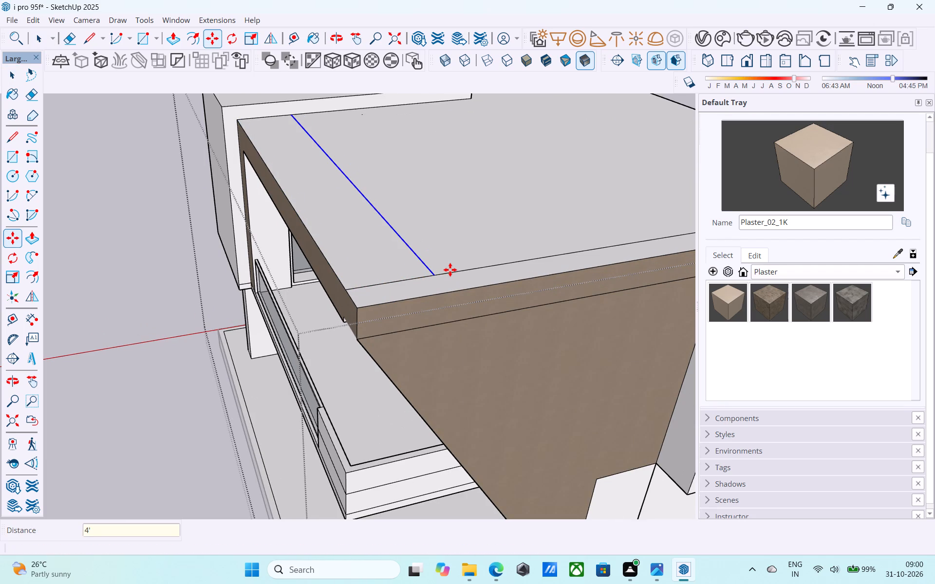
key(space)
Offset the outline of the large roof face behind the copied line inward by 6".
scroll(450, 277, down, 4)
middle_drag(450, 283, 282, 318)
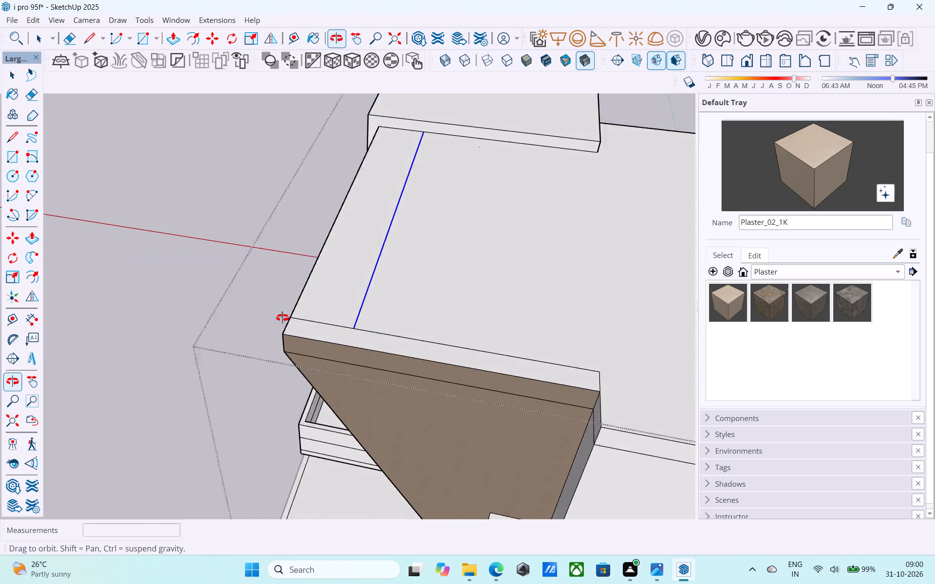
middle_drag(282, 318, 249, 295)
scroll(250, 286, down, 5)
click(522, 294)
middle_drag(522, 294, 488, 316)
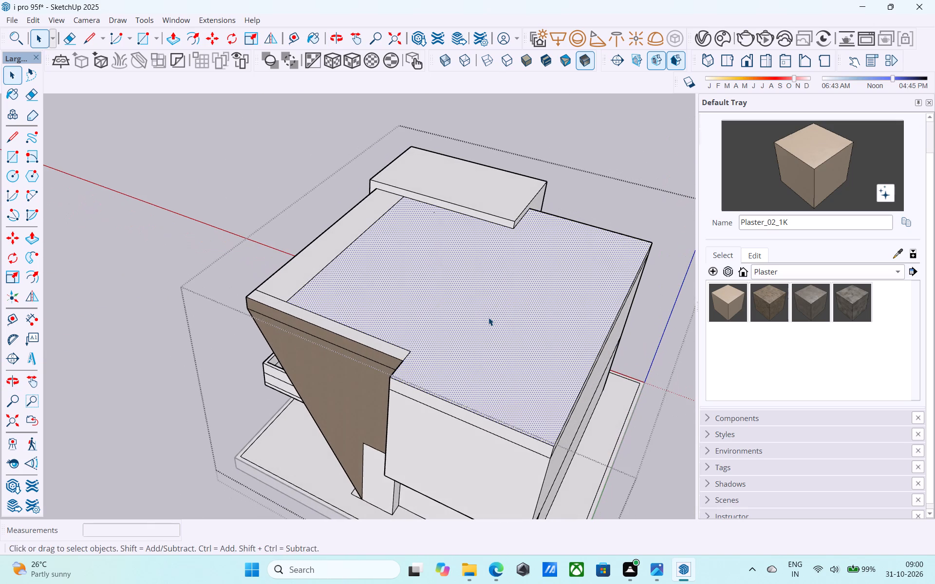
key(f)
click(487, 317)
text(6")
key(Return)
key(space)
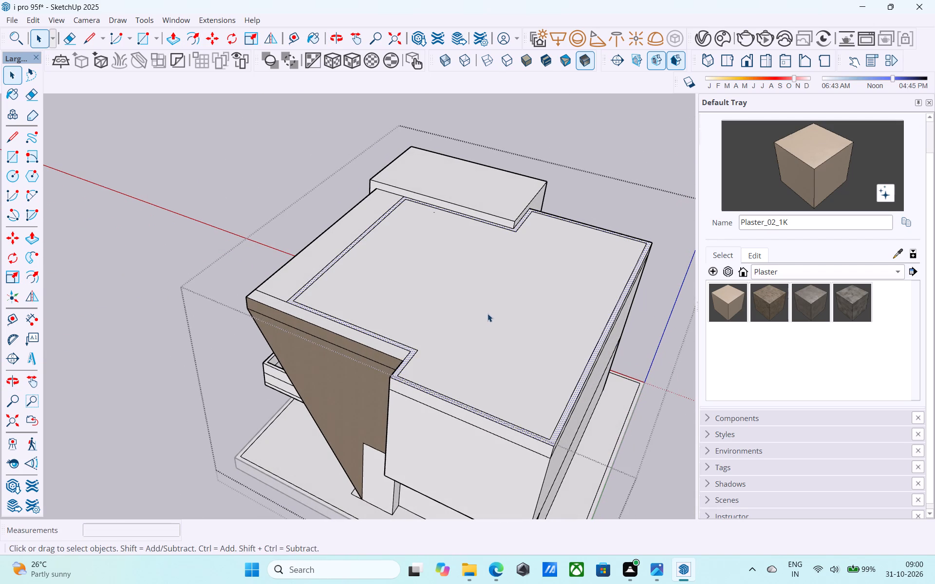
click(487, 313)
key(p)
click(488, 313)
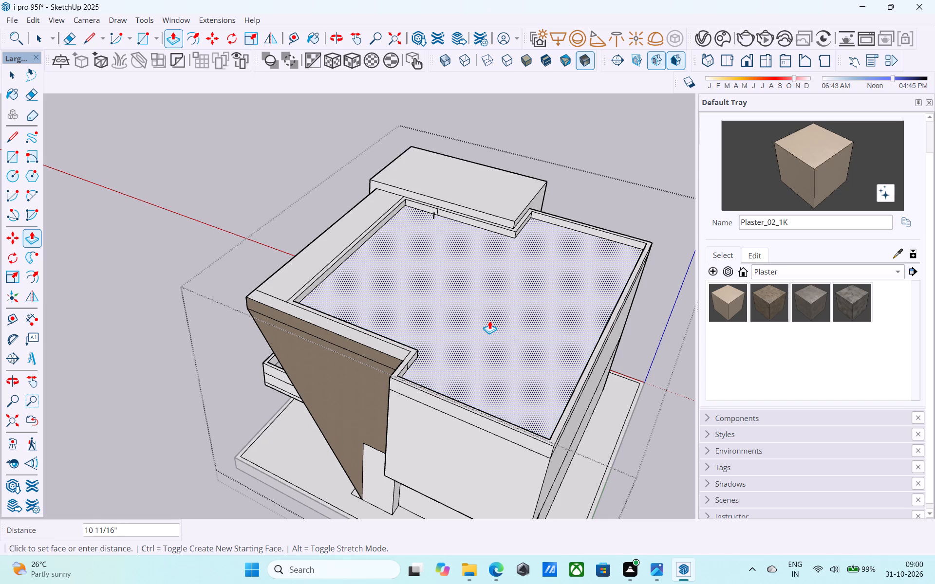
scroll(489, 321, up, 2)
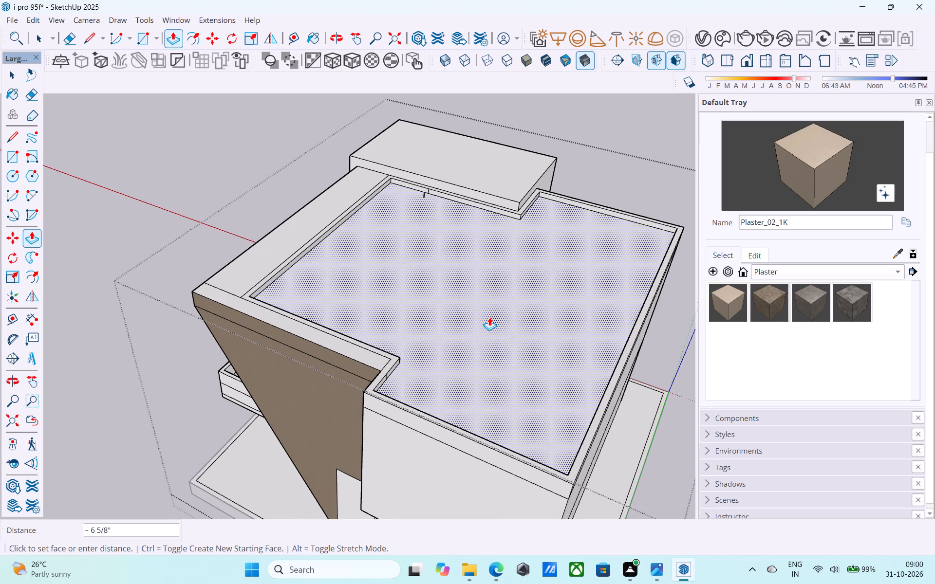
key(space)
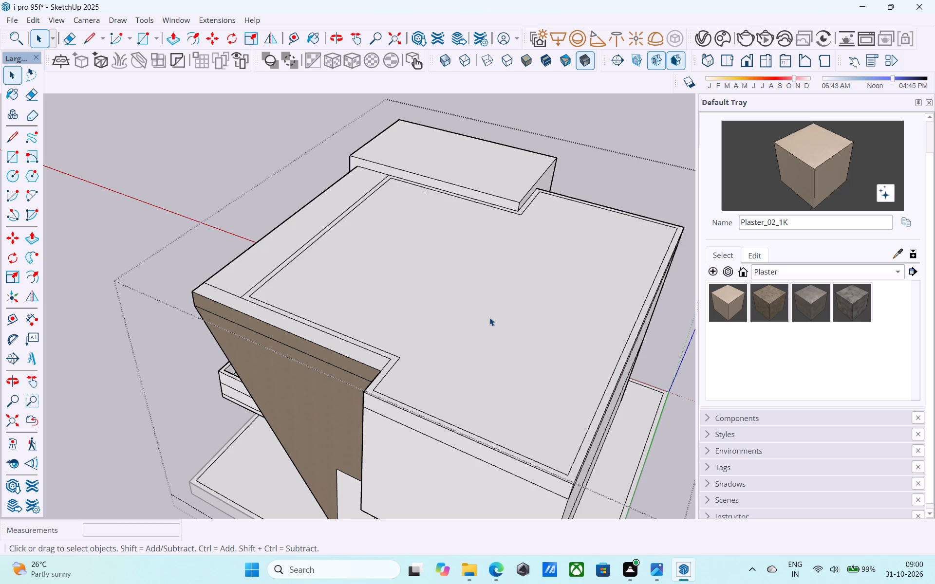
Paint the roof strips above the slanted side wall and along the front frame with Plaster_02_1K.
scroll(491, 325, down, 6)
middle_drag(422, 325, 814, 362)
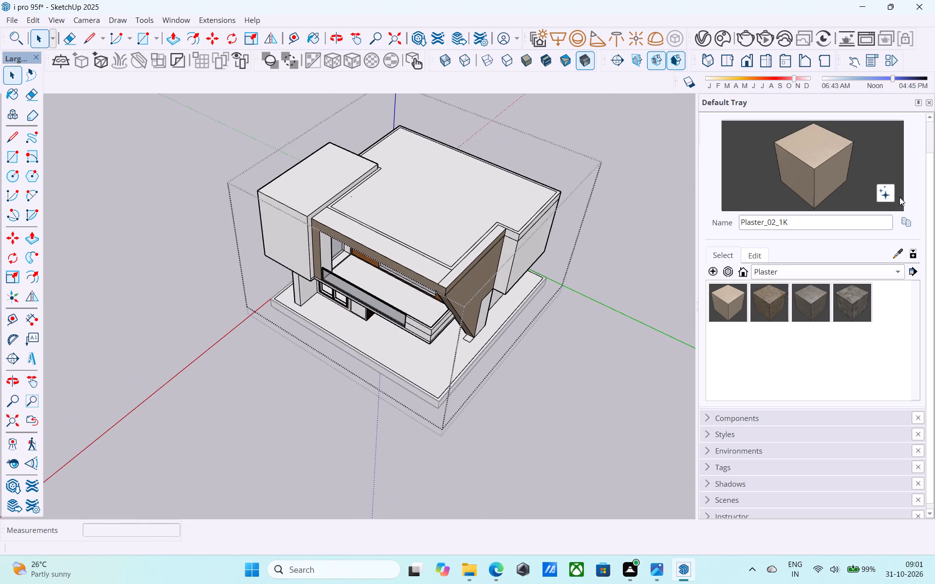
click(839, 155)
scroll(442, 283, up, 13)
click(455, 279)
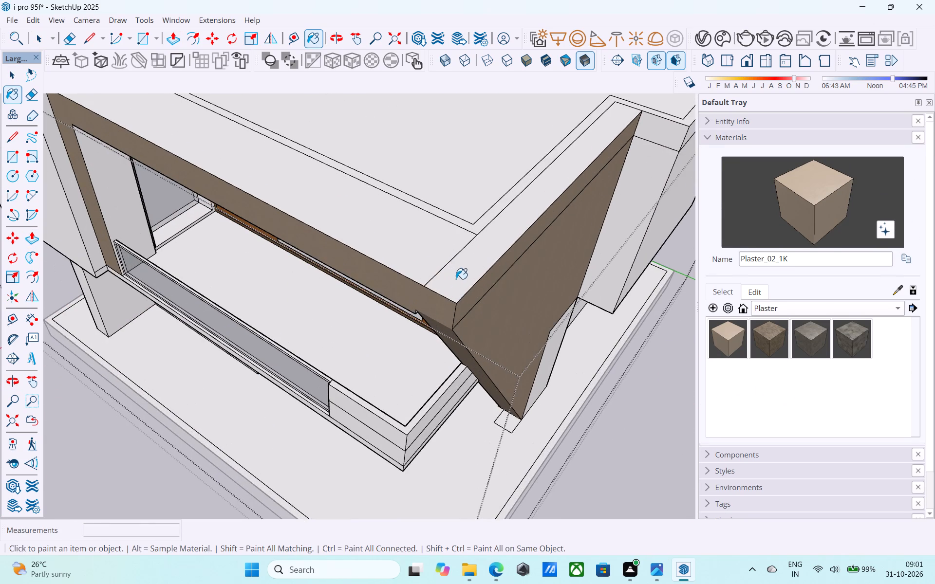
click(418, 257)
Paint the small lower wall panel beside the foot of the slanted side wall with Plaster_02_1K.
scroll(419, 257, down, 5)
middle_drag(422, 265, 322, 128)
middle_drag(385, 219, 658, 151)
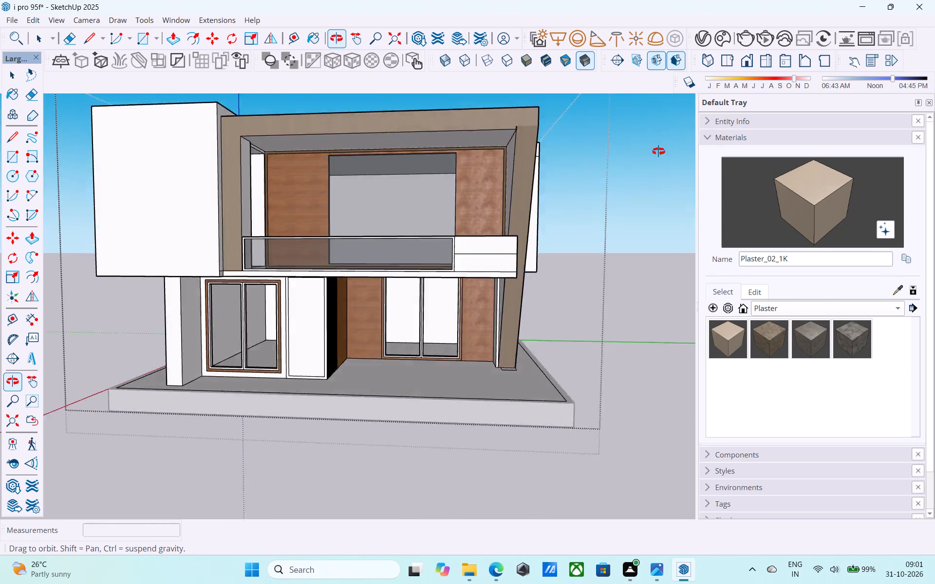
middle_drag(658, 151, 299, 201)
scroll(434, 228, down, 5)
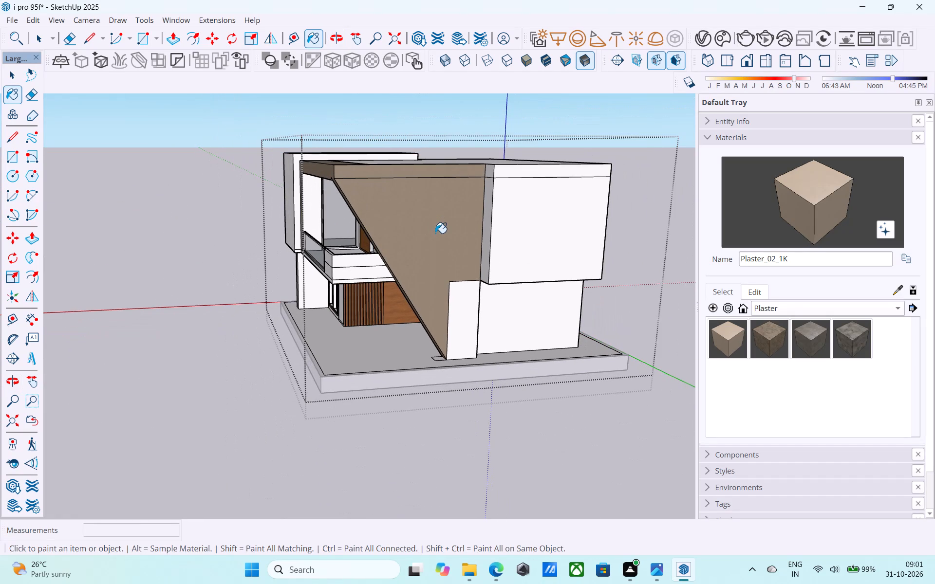
click(458, 296)
Apply Plaster_02_1K to the balcony frame's underside and the inner face of its upright beside the projecting upper volume.
middle_drag(466, 286, 682, 298)
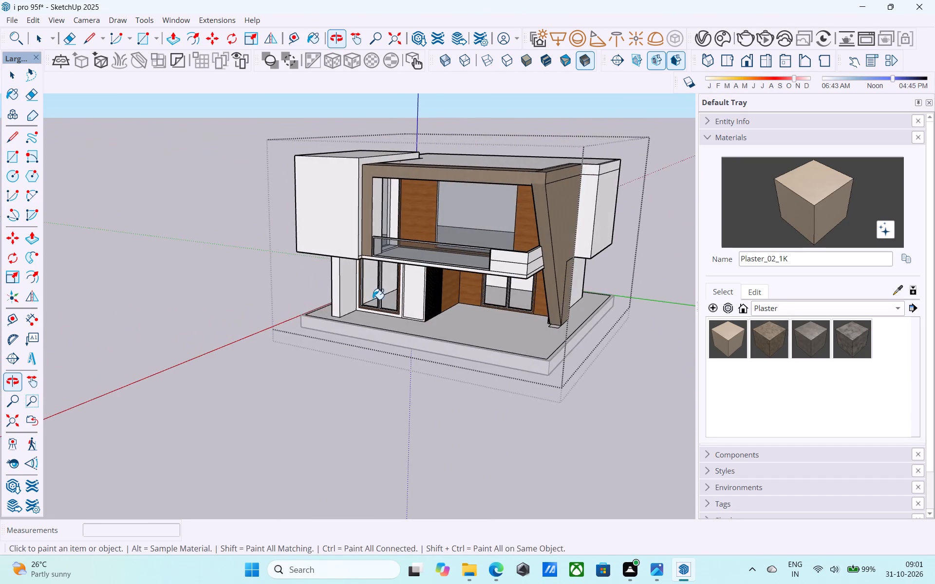
scroll(367, 299, down, 4)
middle_drag(426, 303, 308, 162)
scroll(329, 152, up, 7)
click(346, 166)
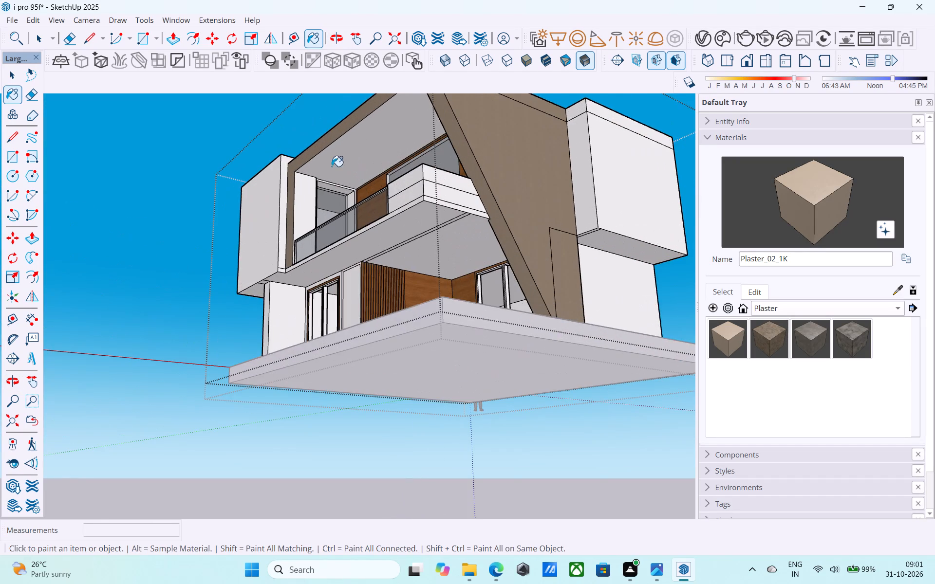
scroll(311, 188, up, 5)
click(306, 193)
Paint the inner faces of the slanted leg and the adjoining side wall under the balcony with Plaster_02_1K.
scroll(306, 193, down, 3)
middle_drag(332, 207, 620, 335)
scroll(262, 227, down, 9)
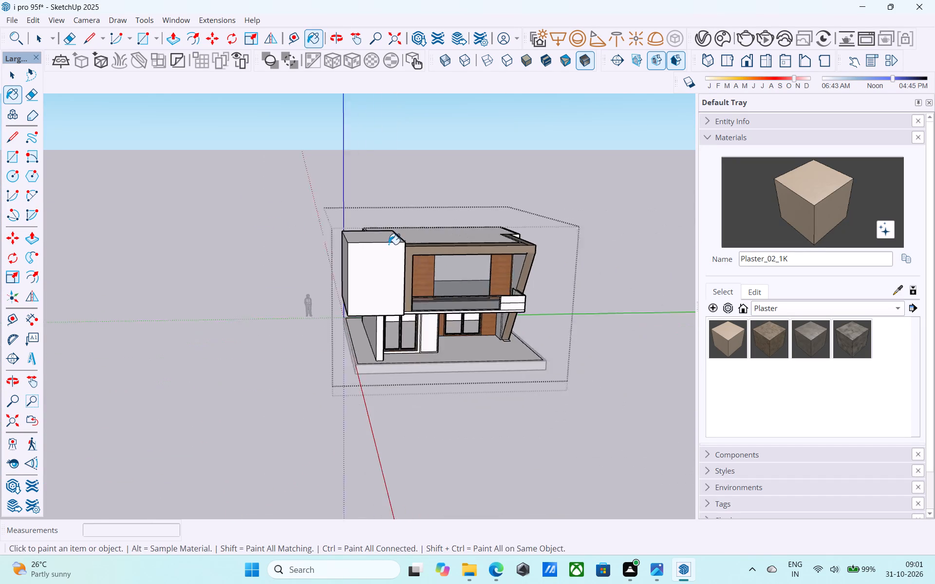
middle_drag(394, 246, 488, 260)
scroll(497, 256, up, 8)
click(521, 267)
middle_drag(520, 275, 533, 197)
scroll(473, 323, up, 8)
middle_drag(528, 298, 478, 285)
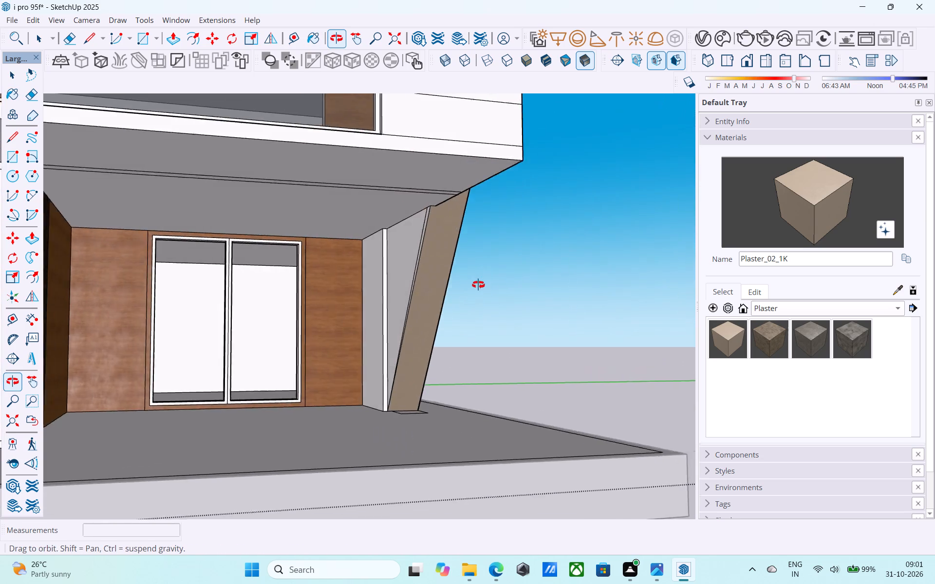
middle_drag(478, 285, 531, 290)
scroll(536, 280, up, 14)
click(533, 237)
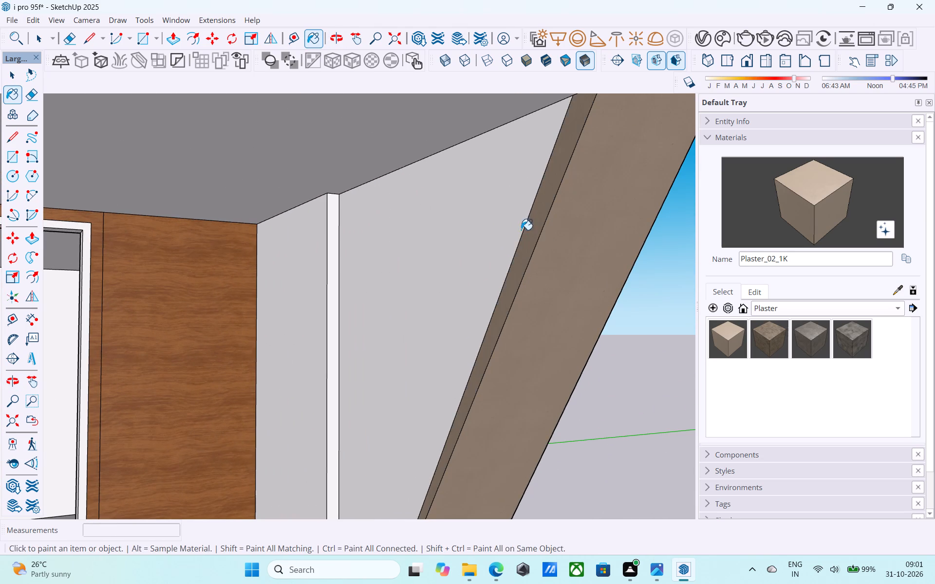
drag(516, 227, 511, 226)
Erase the edge dividing the slanted leg's inner face from the adjoining plastered side wall under the balcony.
scroll(519, 235, up, 4)
key(e)
drag(526, 235, 514, 232)
scroll(517, 233, down, 4)
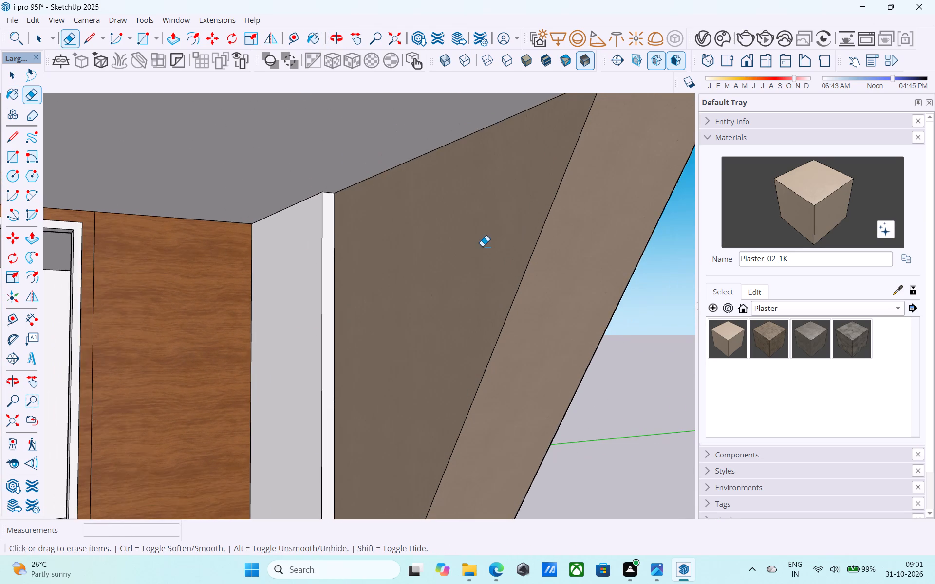
Draw a line across the roof from the offset border's inner corner by the slanted wall to the border beside the projecting upper volume.
scroll(483, 239, down, 10)
middle_drag(487, 242, 387, 270)
scroll(398, 272, down, 2)
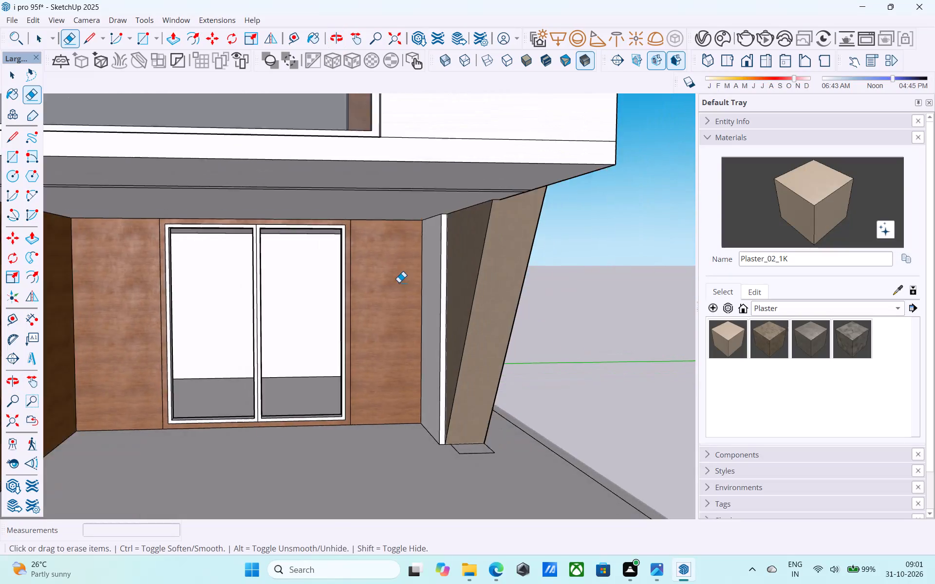
scroll(399, 282, down, 7)
middle_drag(407, 268, 209, 345)
scroll(339, 306, down, 5)
middle_drag(399, 313, 470, 329)
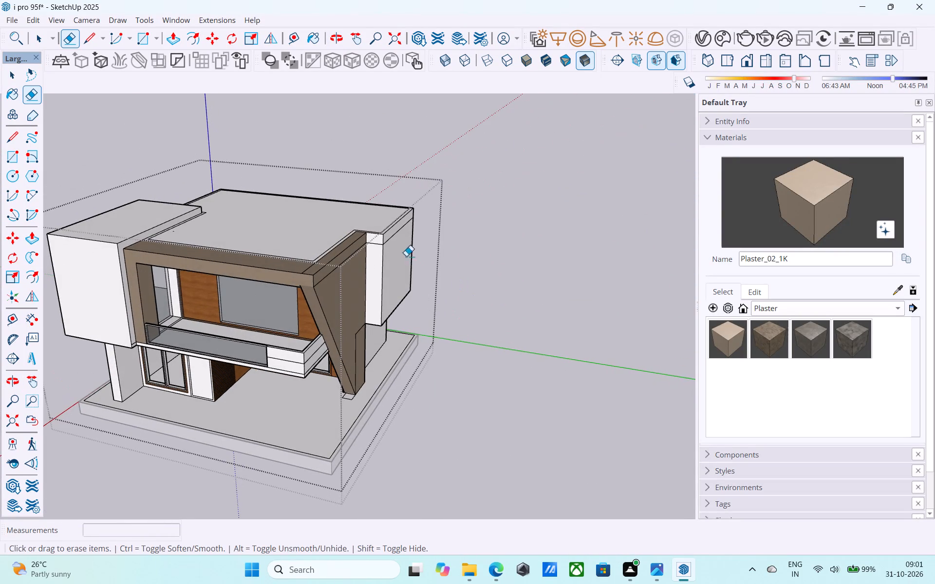
scroll(361, 228, up, 9)
scroll(364, 231, down, 6)
middle_drag(375, 245, 368, 257)
scroll(451, 235, down, 5)
middle_drag(447, 243, 432, 292)
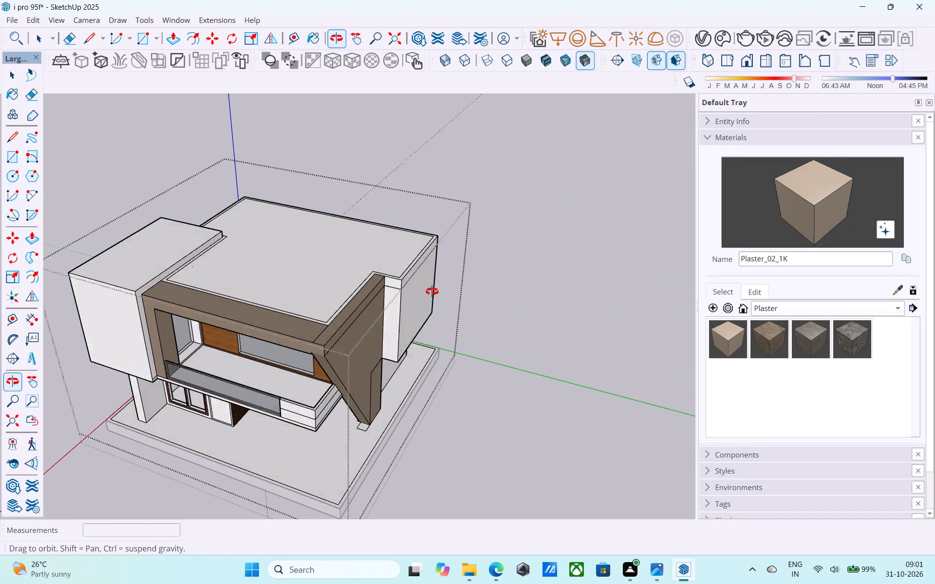
middle_drag(432, 292, 447, 293)
key(l)
middle_drag(372, 266, 370, 265)
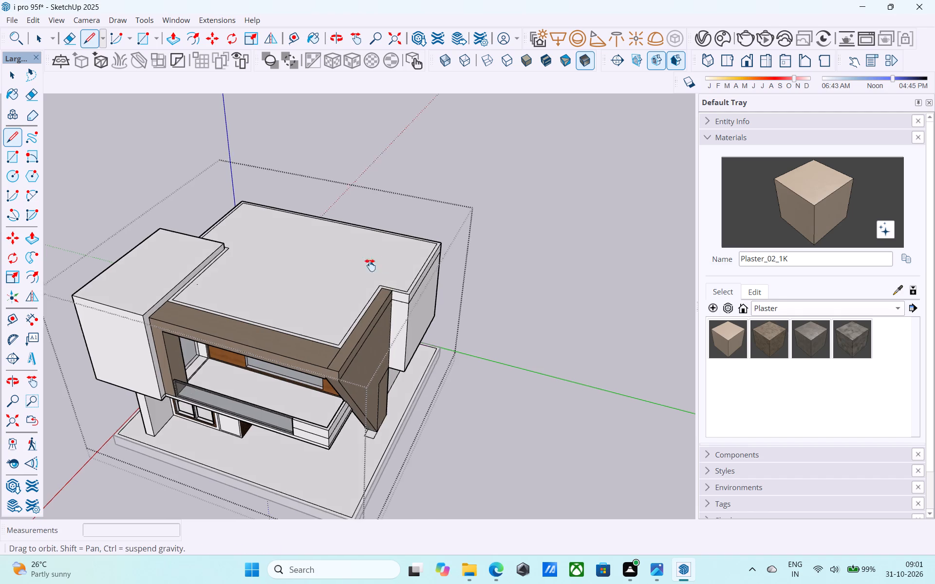
middle_drag(370, 265, 237, 304)
scroll(268, 341, up, 7)
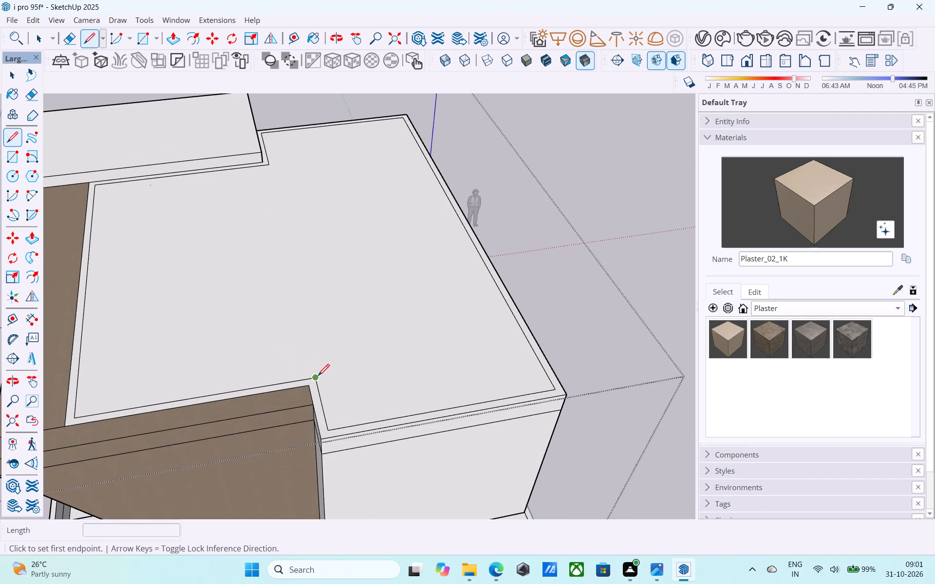
click(312, 379)
scroll(267, 162, up, 10)
click(261, 168)
scroll(278, 207, down, 4)
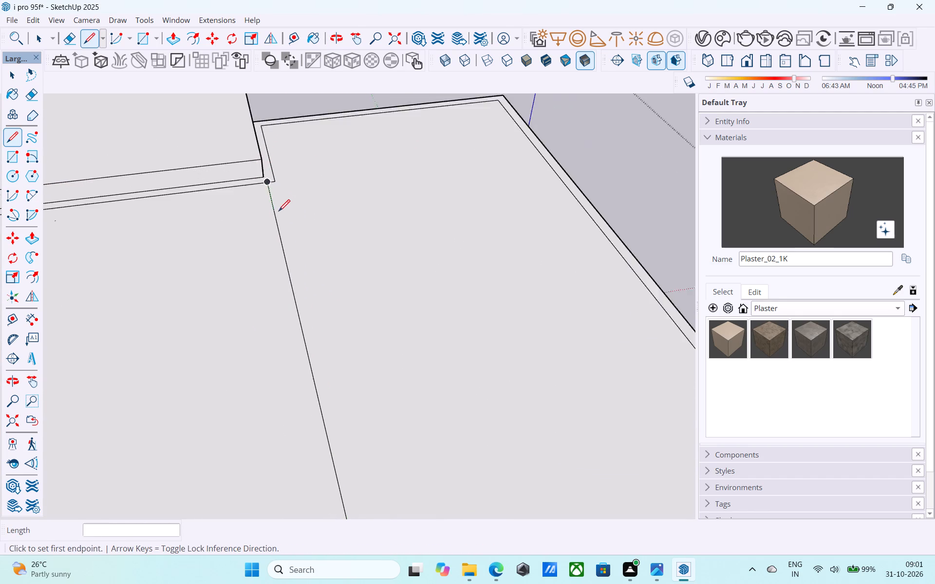
Draw a second dividing line 28' 6" long across the roof from the border's inner corner beside the projecting upper volume to the front border.
scroll(279, 212, down, 6)
scroll(269, 191, up, 11)
click(267, 202)
scroll(266, 187, up, 6)
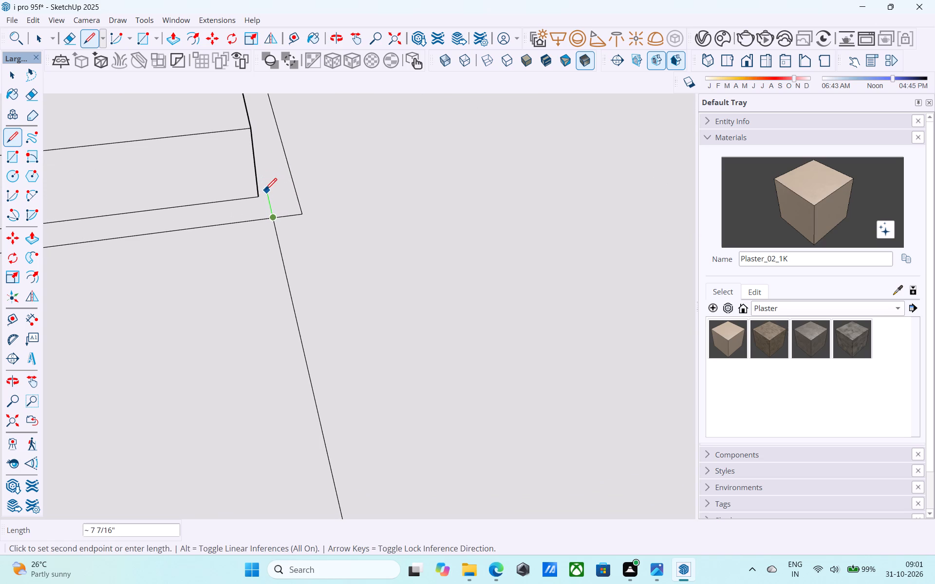
key(space)
key(l)
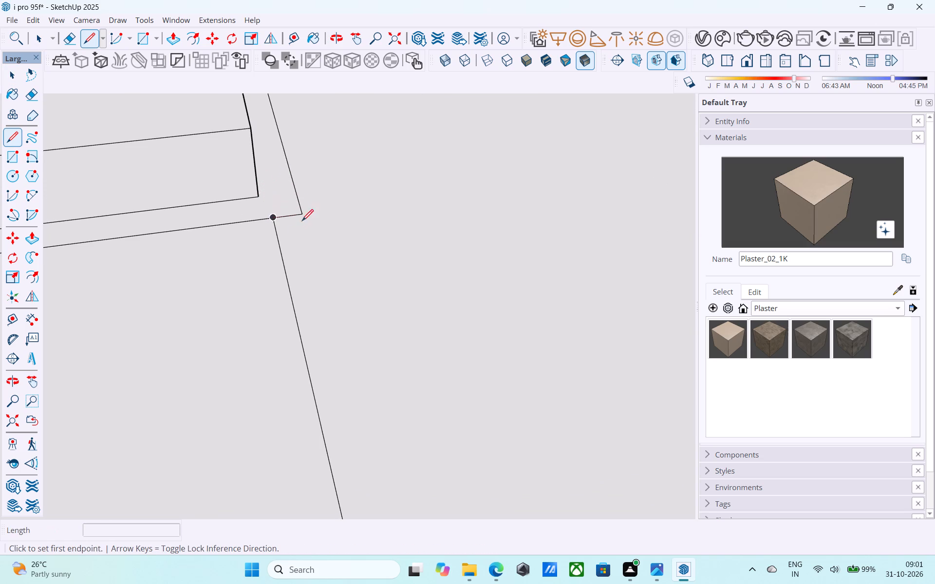
click(303, 210)
scroll(309, 184, down, 20)
scroll(309, 184, down, 3)
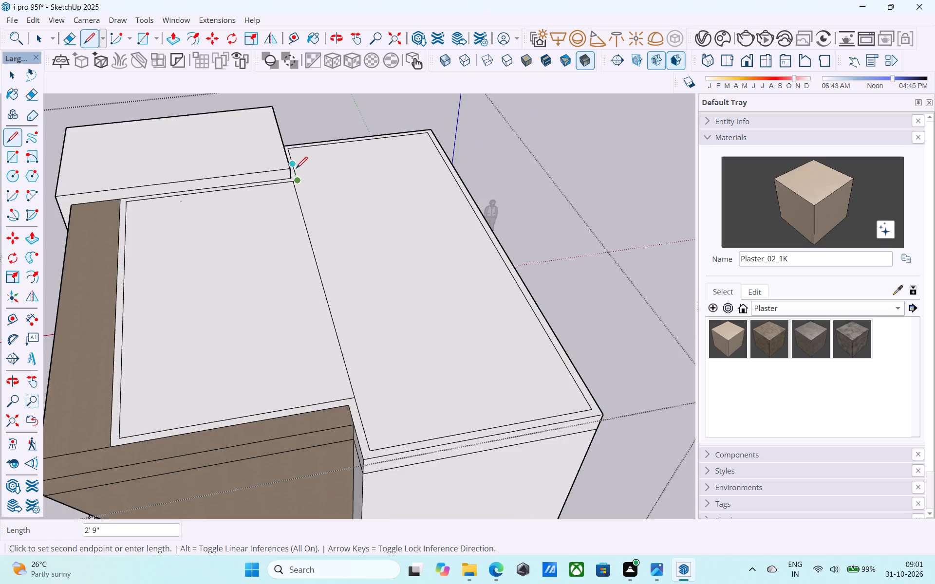
scroll(296, 169, down, 1)
scroll(366, 321, up, 6)
scroll(318, 338, up, 8)
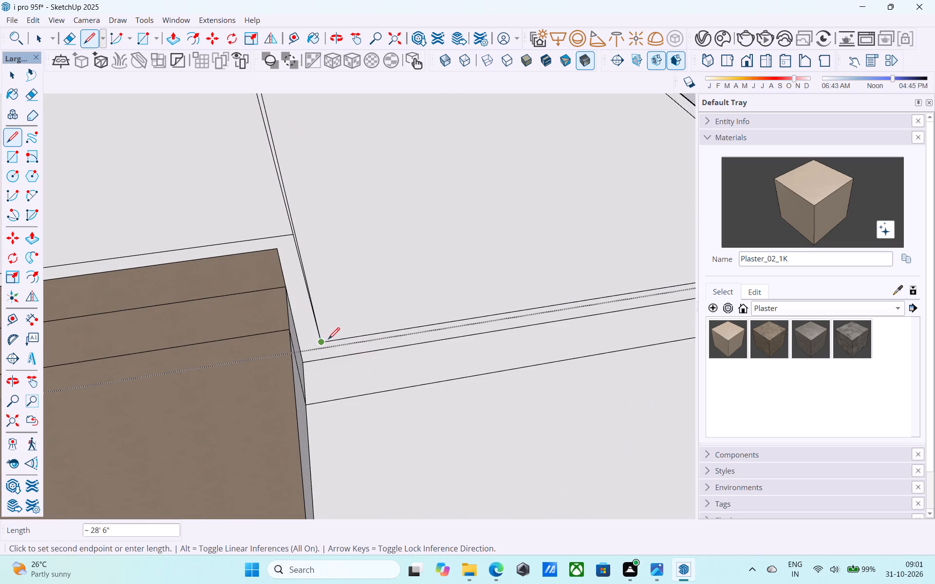
click(335, 339)
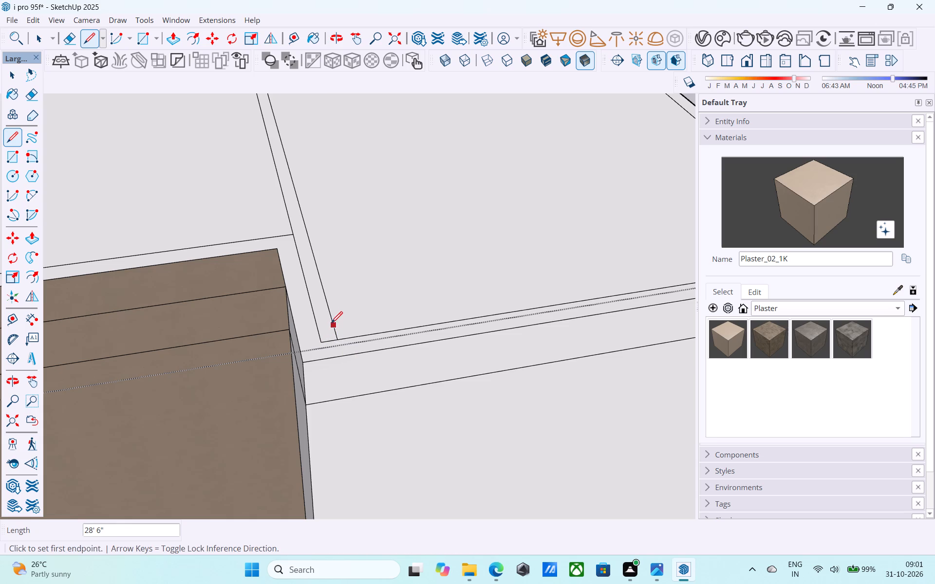
Extend the first dividing line 6" to the roof's front edge and erase the border segment between the two dividing lines there.
key(l)
click(318, 341)
click(328, 359)
key(space)
key(e)
scroll(334, 330, up, 4)
drag(324, 337, 331, 351)
scroll(332, 351, down, 14)
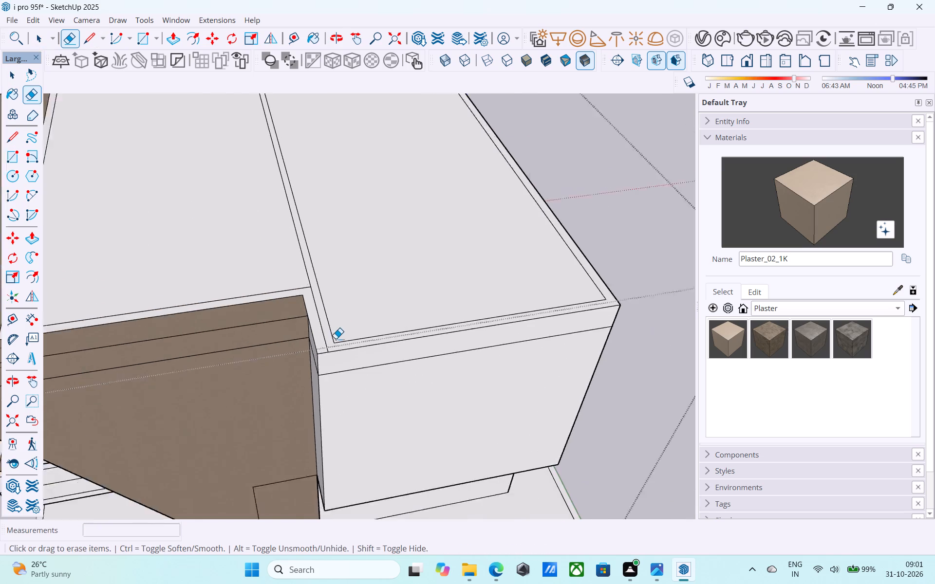
Extend the first dividing line across the border, join it to the projecting upper volume's corner with a short line, and erase the overshoot.
scroll(336, 339, down, 2)
middle_drag(286, 355, 260, 456)
scroll(259, 125, up, 10)
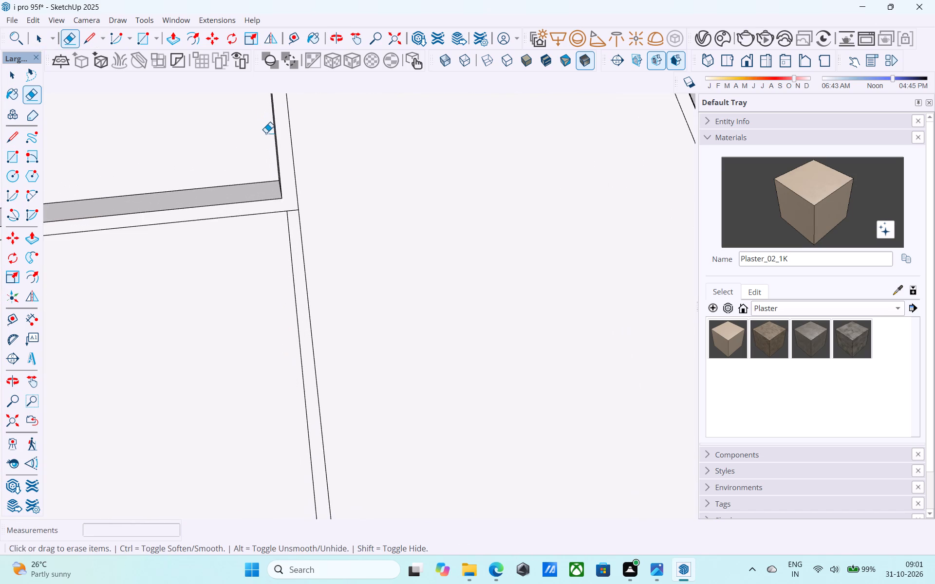
key(l)
middle_drag(266, 133, 169, 126)
scroll(333, 202, up, 7)
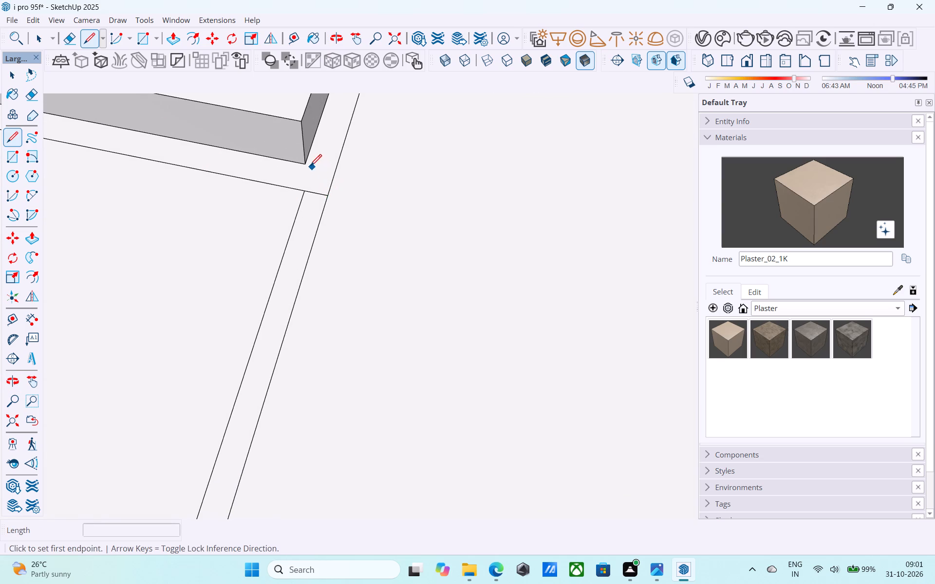
click(302, 191)
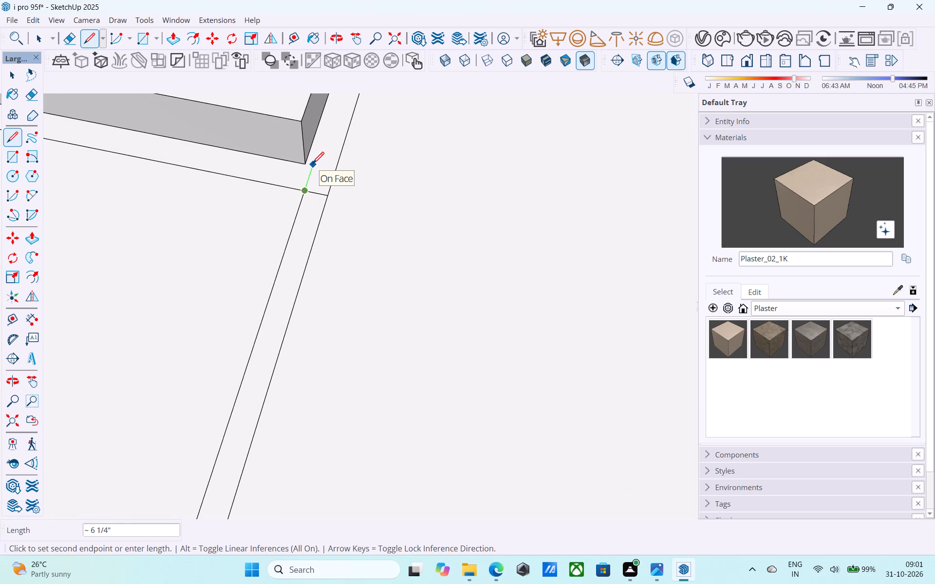
scroll(313, 164, up, 3)
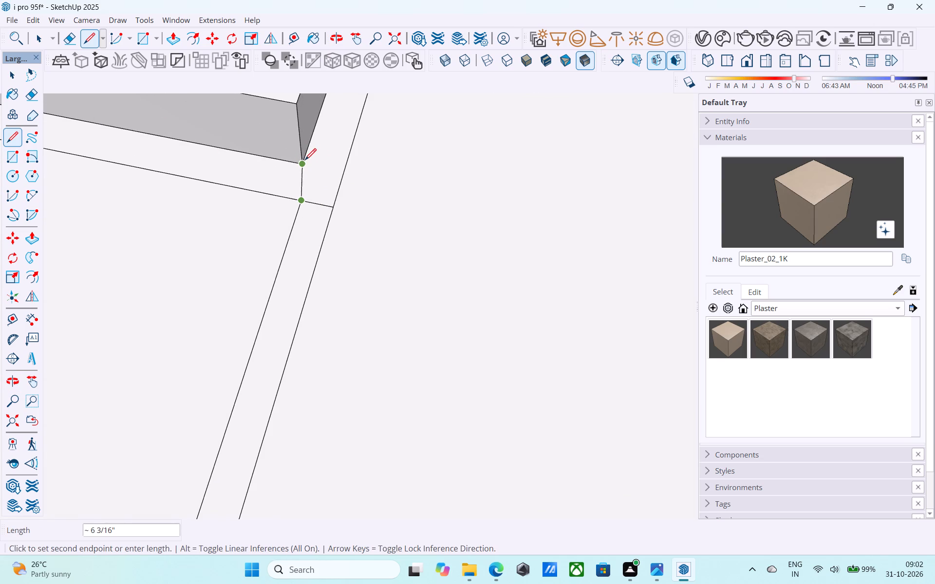
click(318, 158)
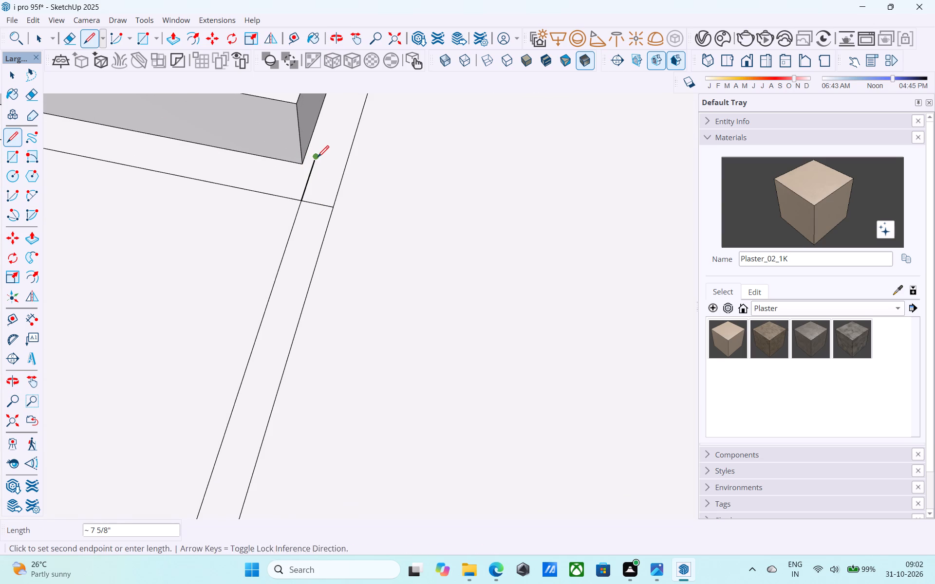
key(l)
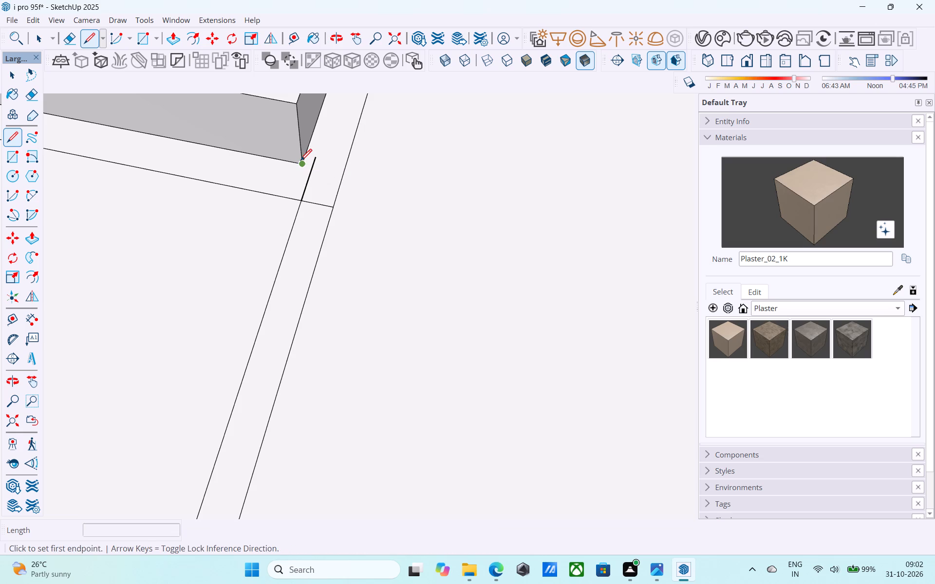
click(300, 162)
click(313, 166)
scroll(318, 163, up, 5)
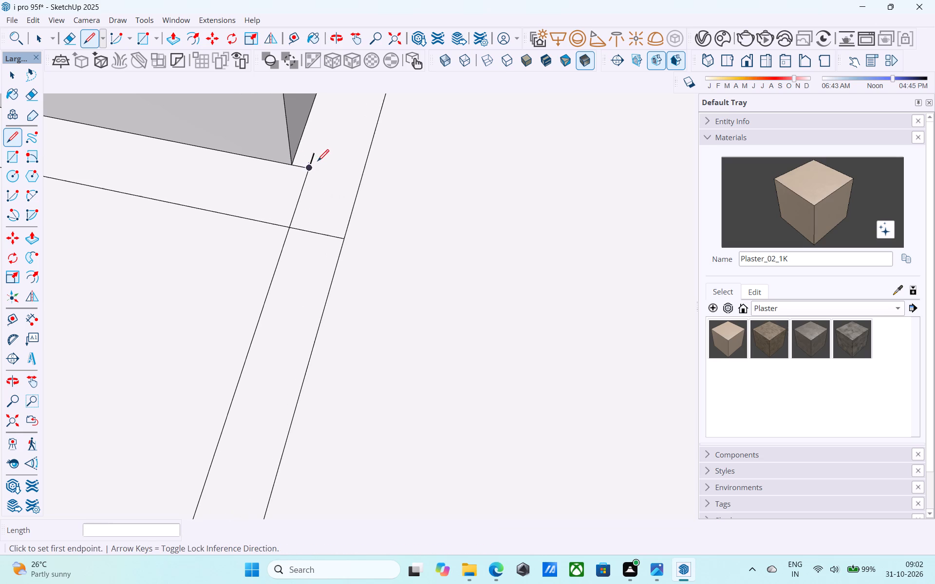
key(e)
click(314, 159)
Erase the border segment between the two dividing lines beside the projecting upper volume.
scroll(311, 153, down, 8)
scroll(310, 173, up, 4)
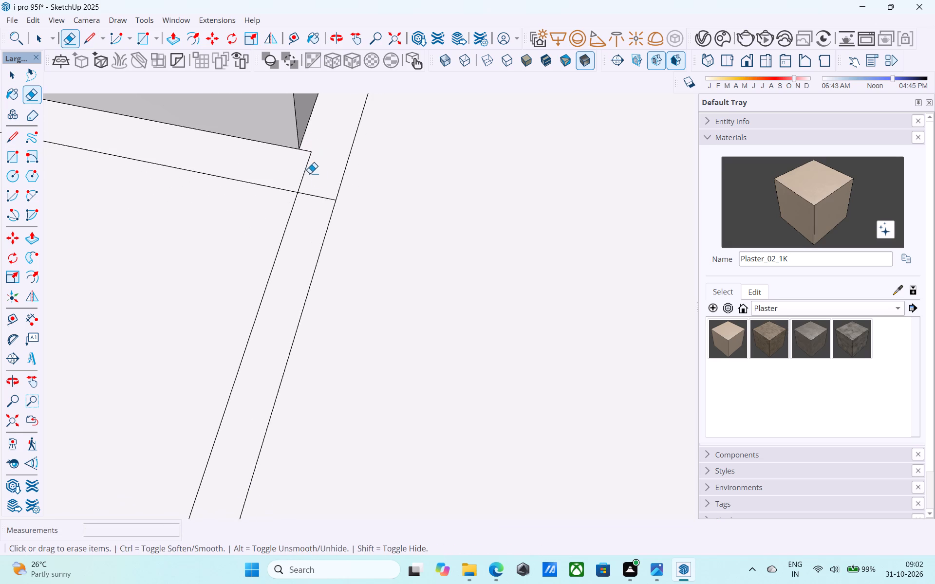
drag(316, 183, 296, 223)
scroll(302, 221, down, 20)
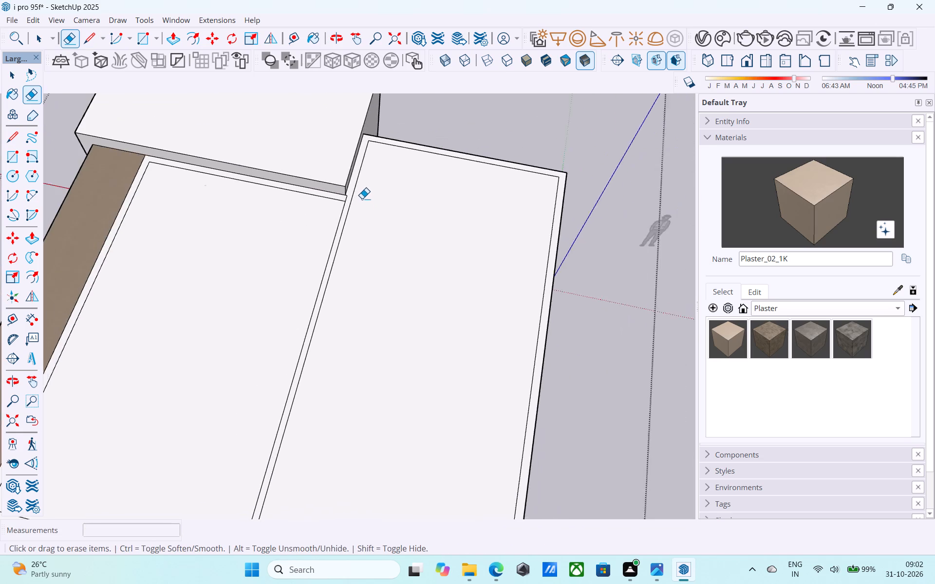
Raise the border strip around the long roof section beyond the dividing lines by 1' with Push/Pull.
scroll(362, 199, down, 9)
middle_drag(327, 380, 326, 374)
scroll(308, 381, up, 19)
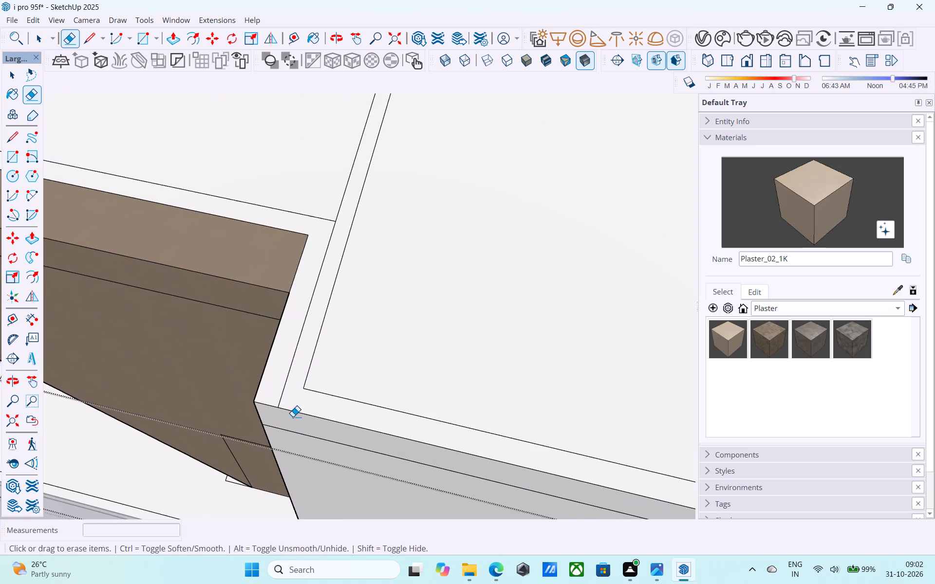
scroll(255, 349, down, 11)
scroll(273, 271, down, 5)
middle_drag(275, 271, 539, 259)
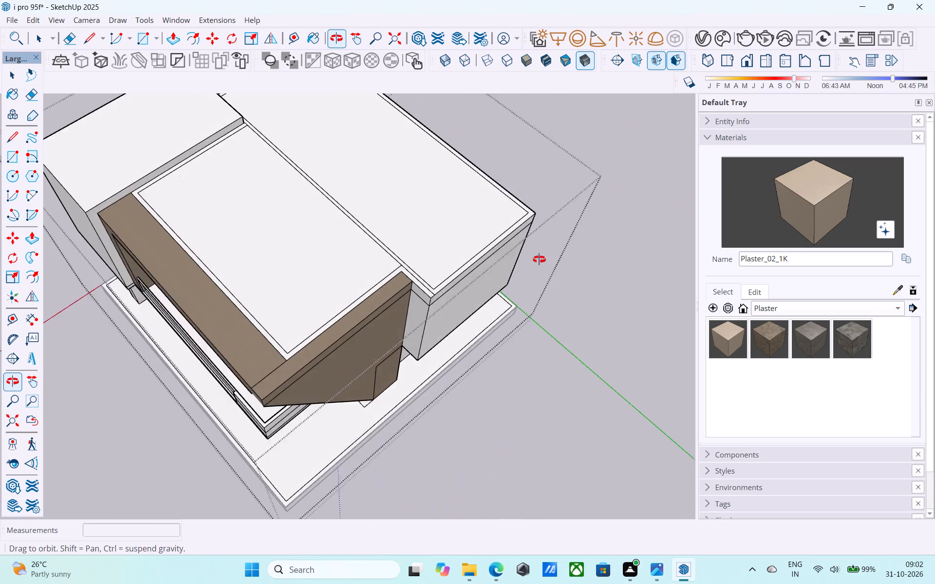
middle_drag(539, 259, 542, 244)
scroll(480, 258, up, 8)
key(space)
click(412, 269)
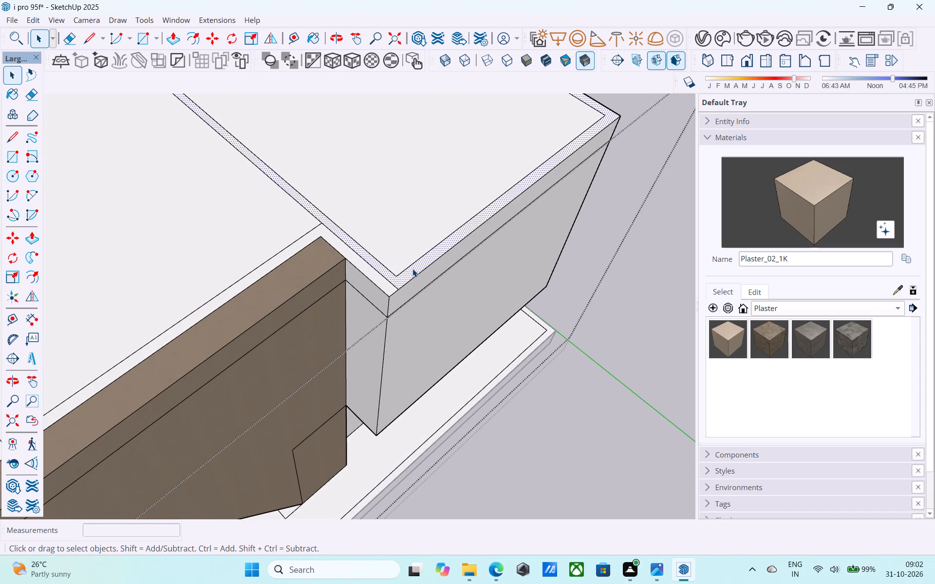
key(p)
click(412, 269)
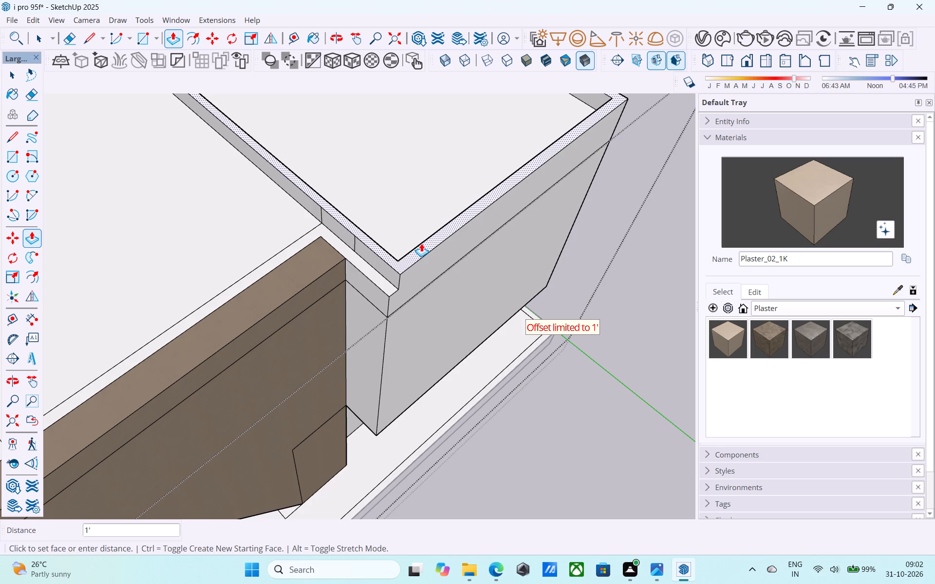
text(4')
key(Return)
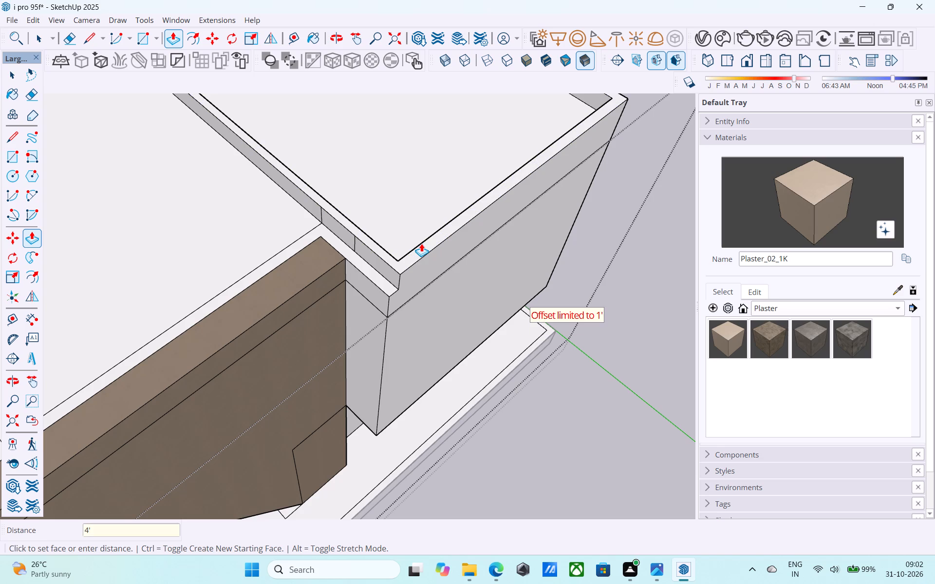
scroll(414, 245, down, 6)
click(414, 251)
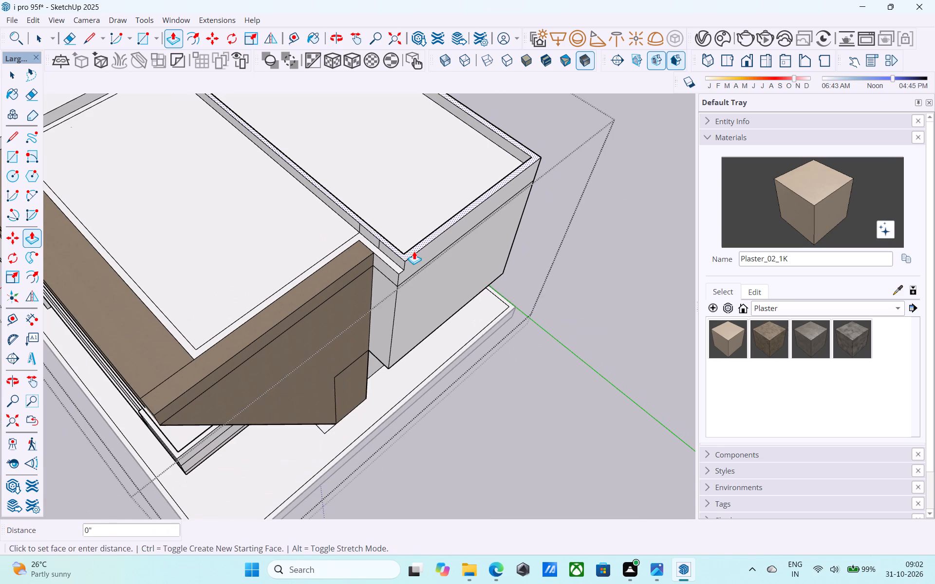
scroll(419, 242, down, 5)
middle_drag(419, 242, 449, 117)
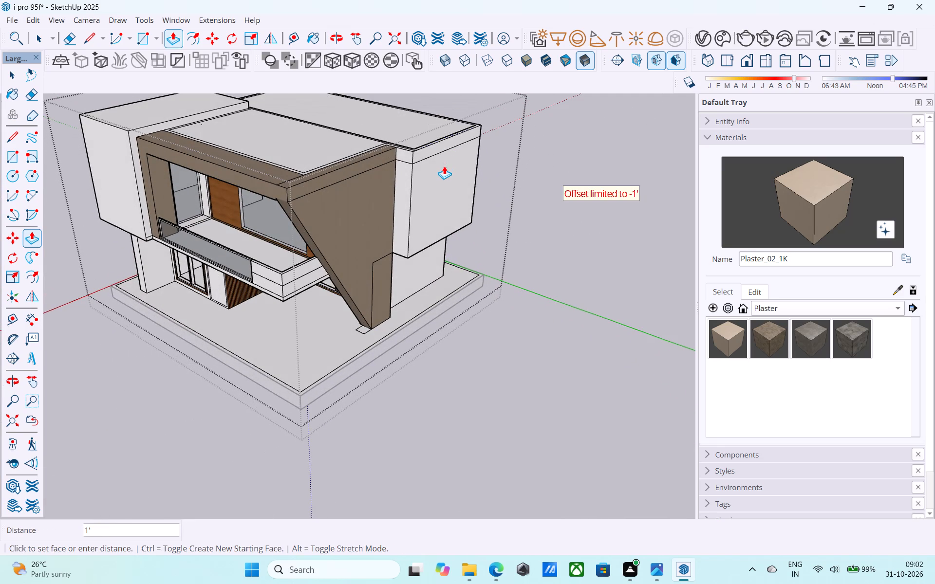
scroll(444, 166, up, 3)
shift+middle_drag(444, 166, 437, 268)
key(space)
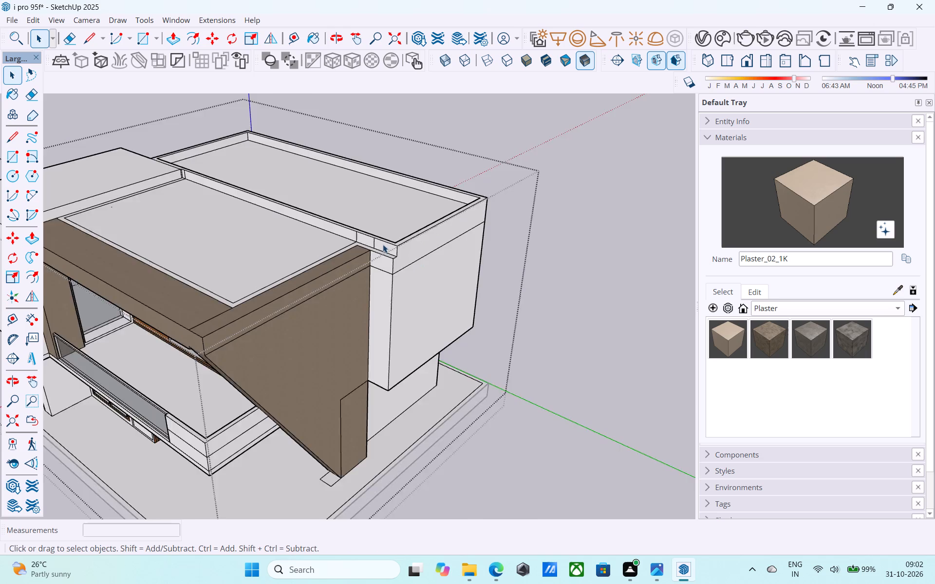
Raise the top face of the long roof section's border wall a further 3' with Push/Pull.
scroll(381, 243, up, 14)
click(437, 223)
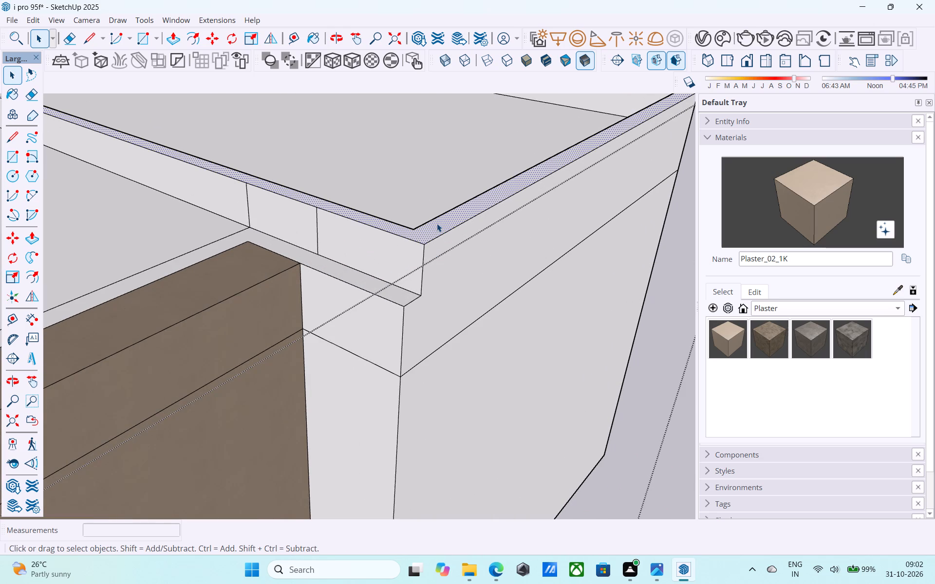
key(p)
click(437, 223)
text(4')
key(Return)
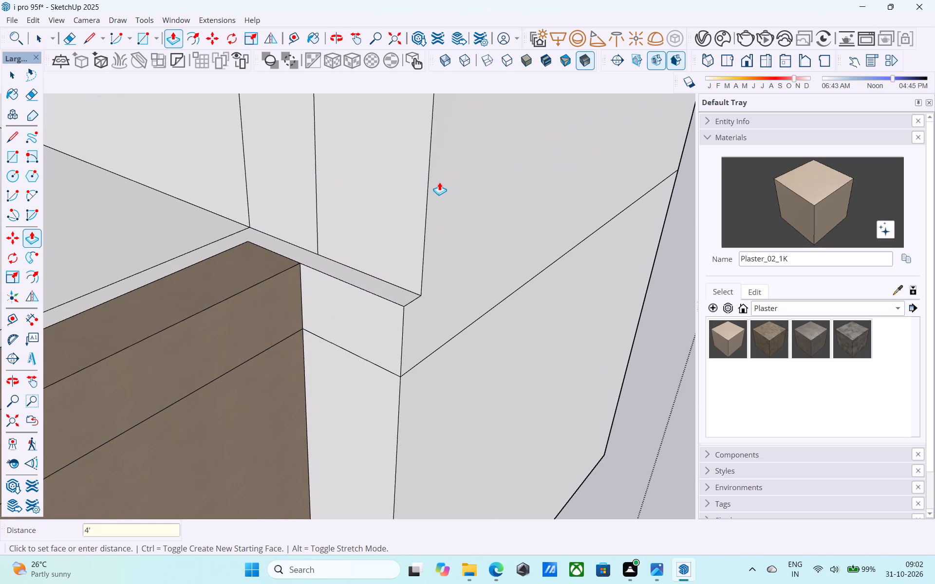
key(6)
key(BackSpace)
text(3')
key(Return)
key(space)
Erase the two vertical edges on the parapet's side face near its front corner above the slanted wall.
scroll(439, 182, down, 4)
scroll(369, 253, up, 1)
scroll(366, 256, down, 8)
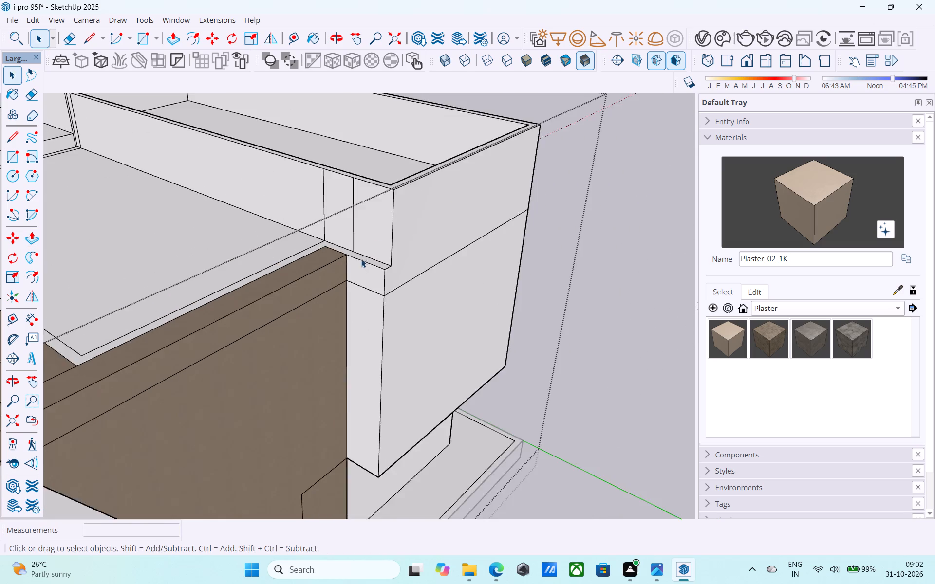
scroll(361, 259, down, 4)
middle_drag(377, 258, 412, 275)
scroll(384, 249, up, 5)
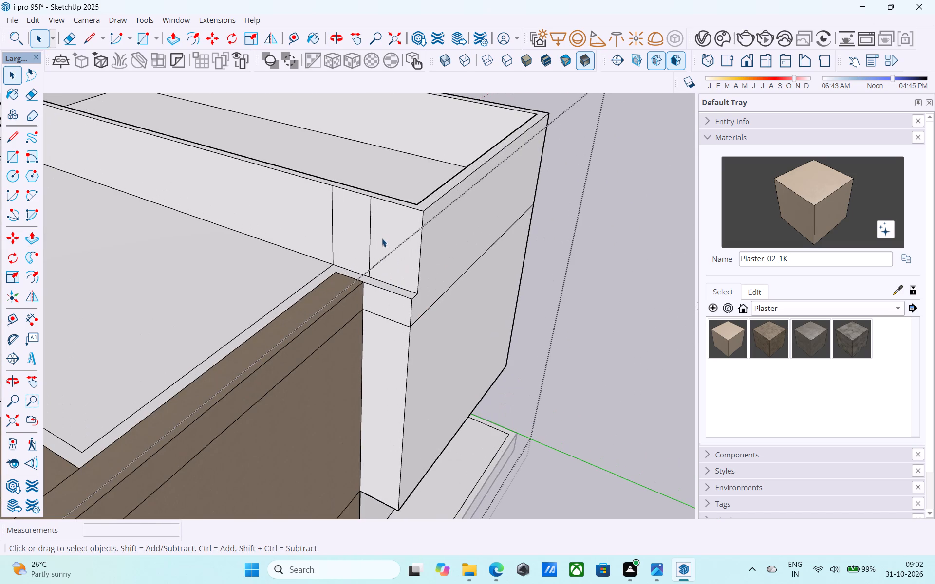
key(e)
drag(381, 231, 316, 207)
scroll(355, 232, down, 5)
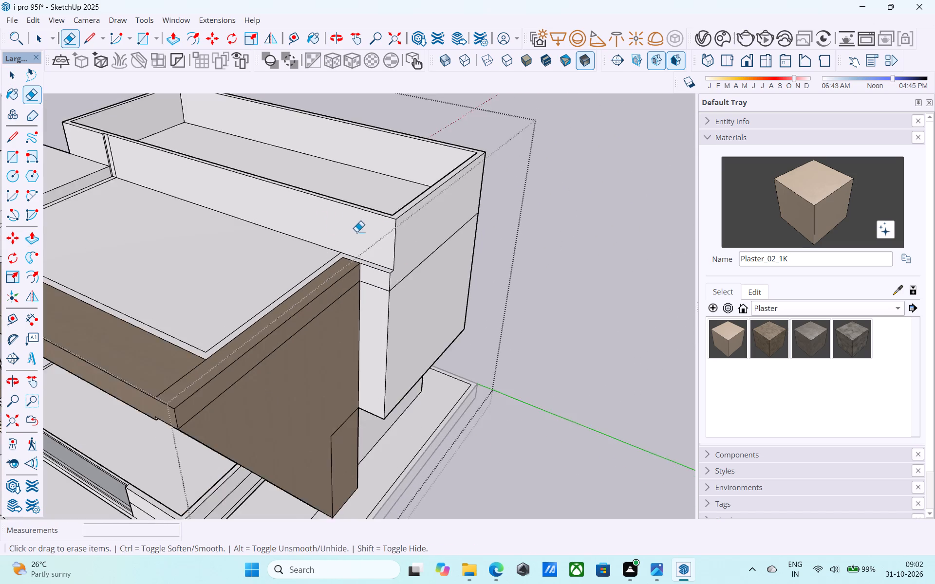
Draw a short line from the brown frame's roof corner to the parapet to separate the narrow front ledge from the border strip.
middle_drag(356, 232, 238, 255)
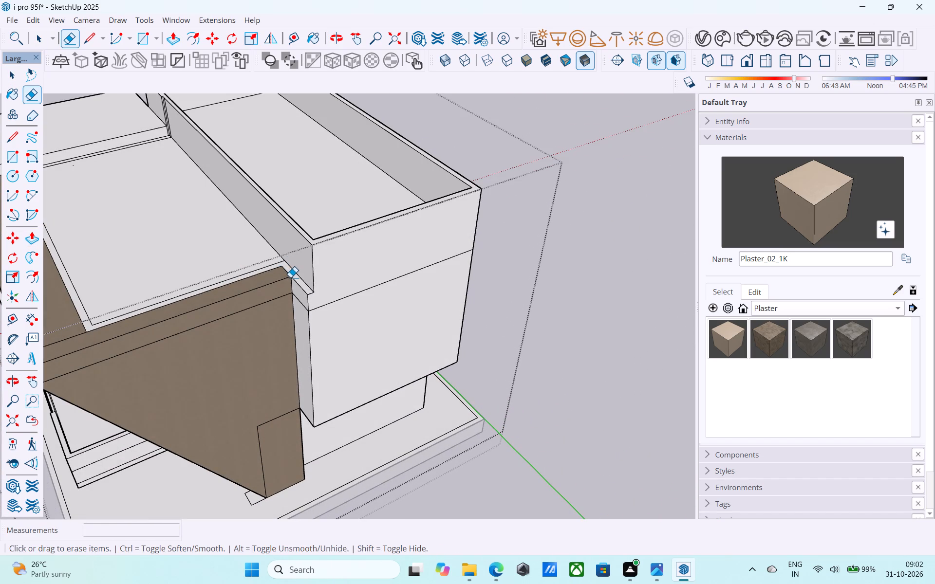
key(space)
click(298, 279)
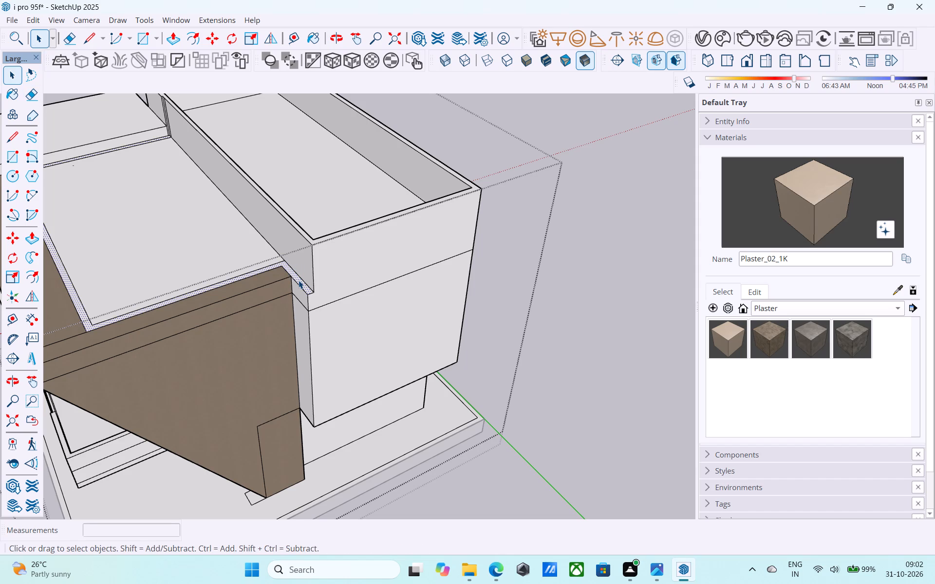
key(l)
scroll(287, 265, up, 2)
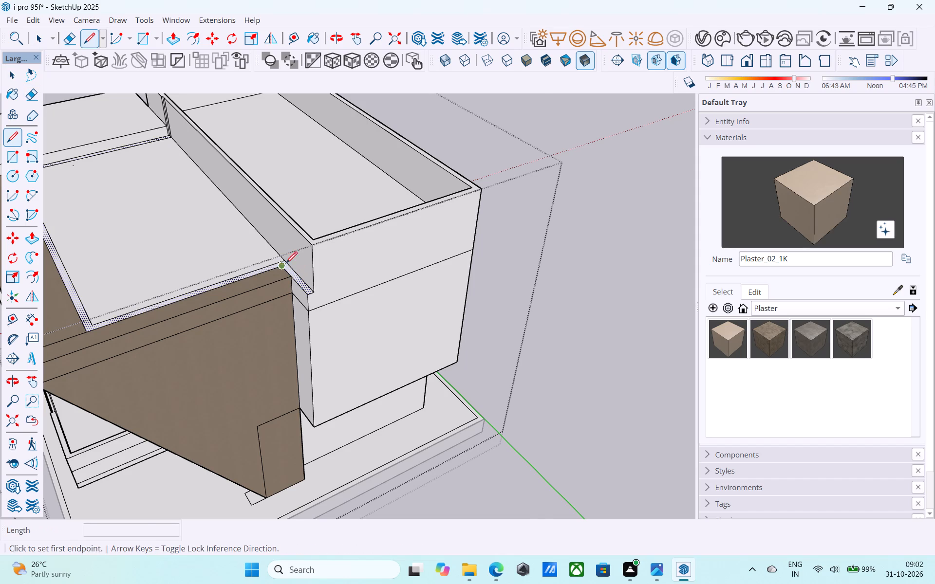
scroll(286, 264, up, 6)
click(278, 266)
click(269, 260)
Raise the narrow front ledge beside the brown frame's roof corner with Push/Pull until it is level with the parapet's top.
scroll(295, 278, down, 6)
key(space)
click(295, 281)
click(297, 279)
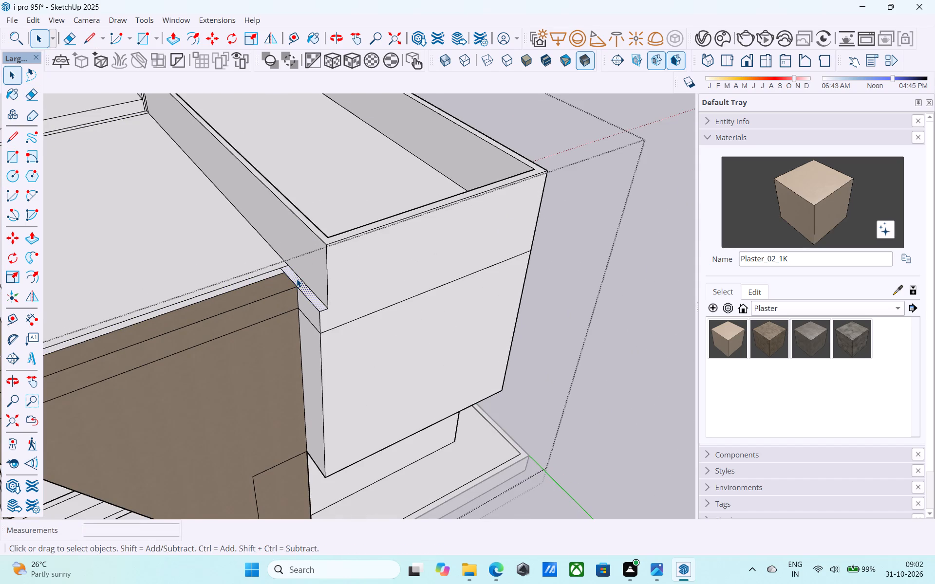
key(p)
click(297, 277)
click(337, 227)
scroll(322, 256, up, 1)
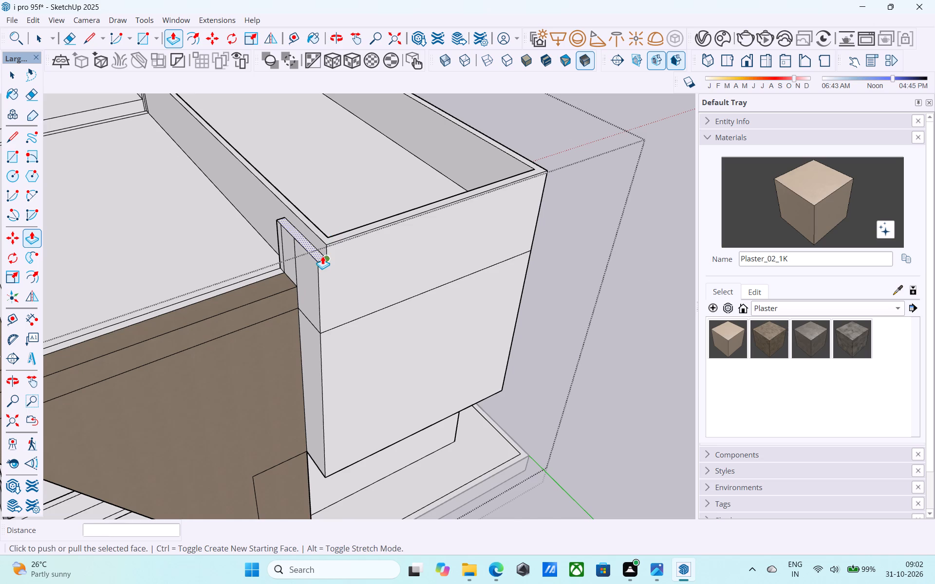
scroll(322, 256, up, 5)
click(320, 259)
click(346, 225)
scroll(331, 243, up, 8)
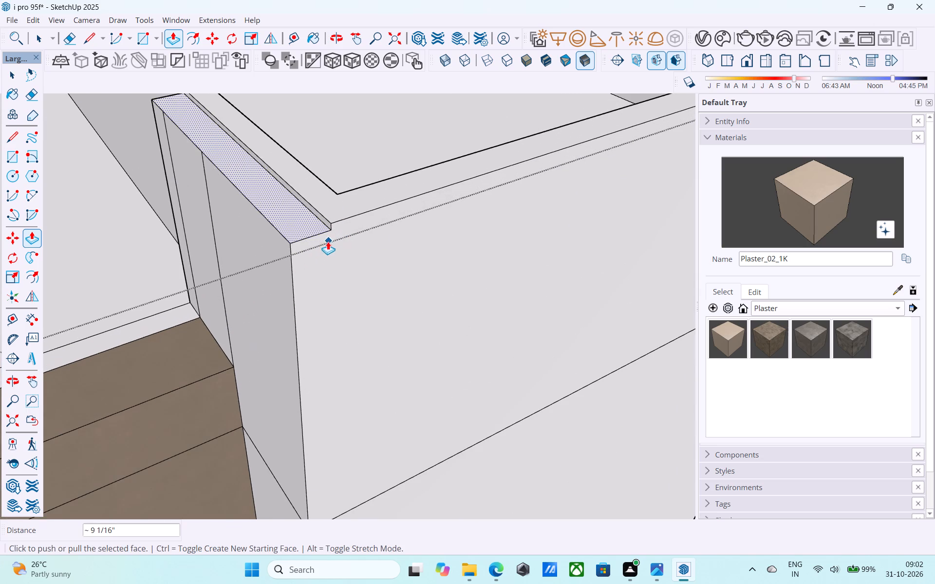
click(320, 235)
click(346, 217)
scroll(355, 223, down, 10)
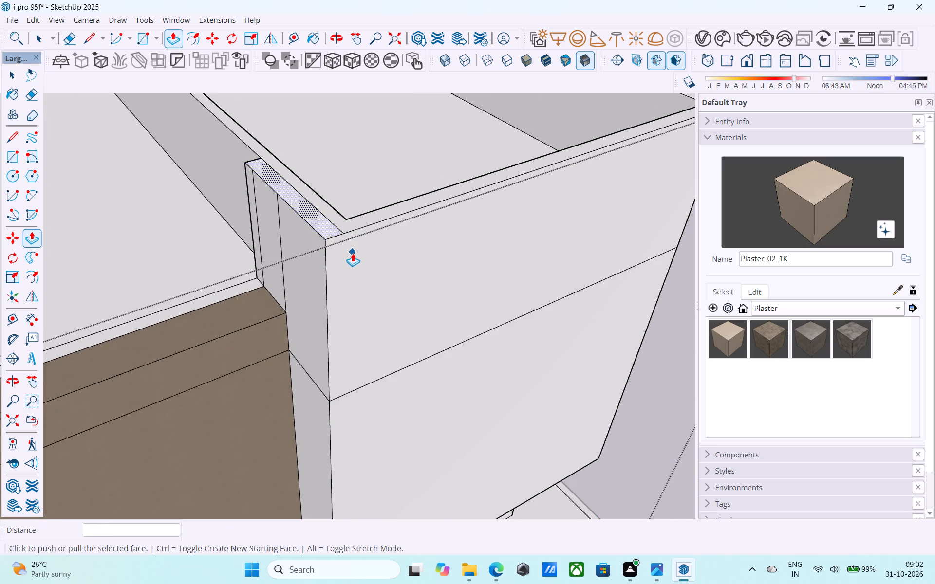
scroll(353, 253, down, 8)
Extend the raised ledge's inner end face 24' 6" along the parapet's side toward the roof's dividing line with Push/Pull.
middle_drag(352, 253, 644, 310)
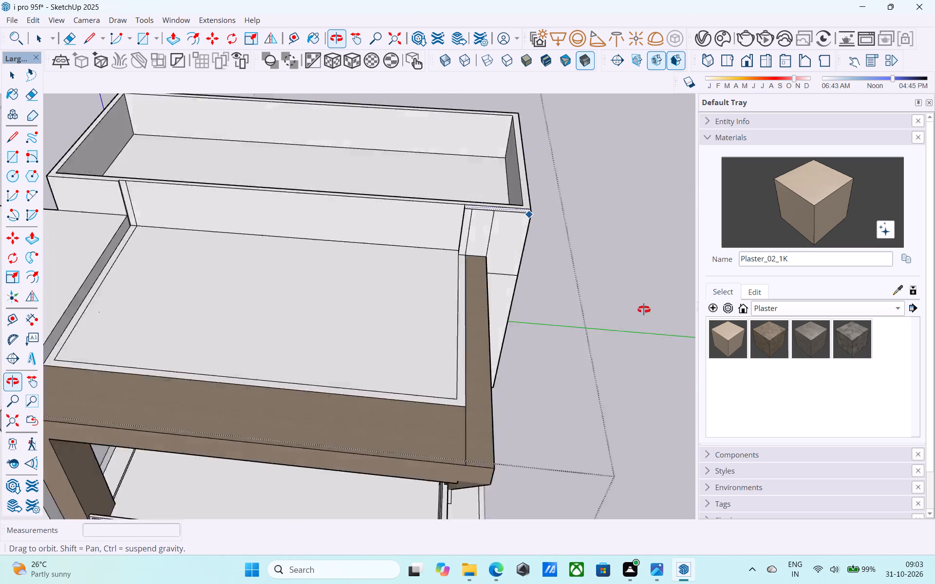
middle_drag(644, 310, 817, 363)
middle_drag(510, 249, 551, 242)
scroll(530, 194, up, 5)
key(space)
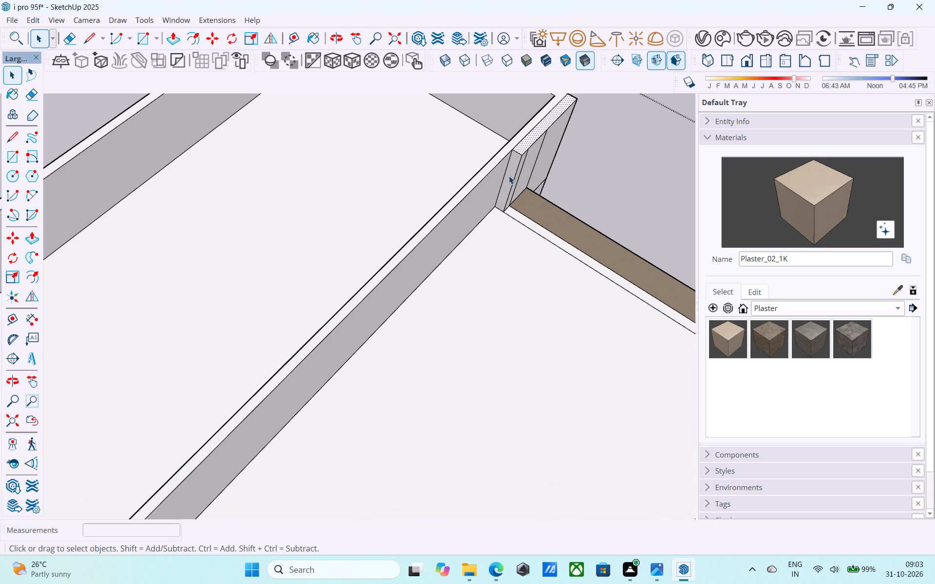
click(509, 176)
key(p)
click(509, 176)
scroll(509, 175, down, 10)
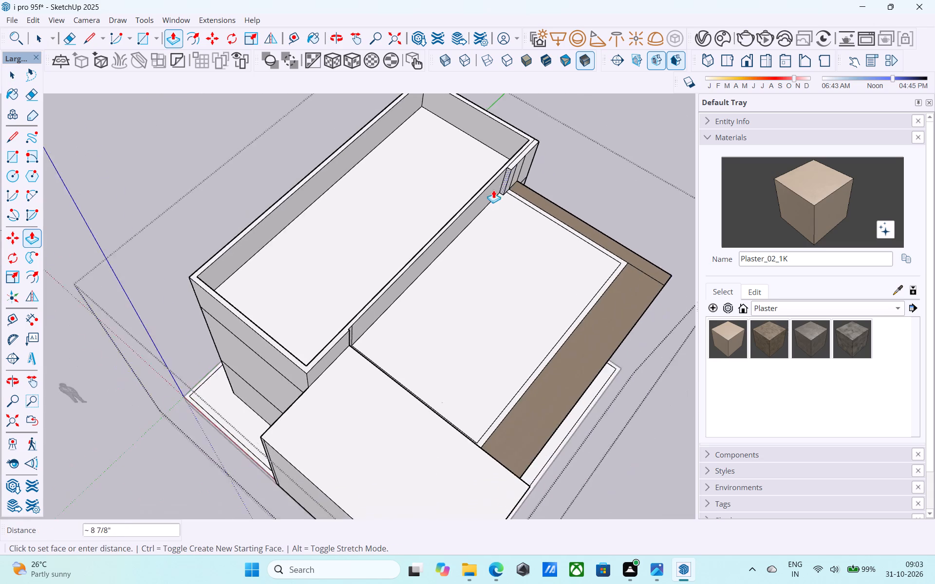
middle_drag(485, 194, 439, 133)
click(308, 316)
scroll(350, 252, up, 11)
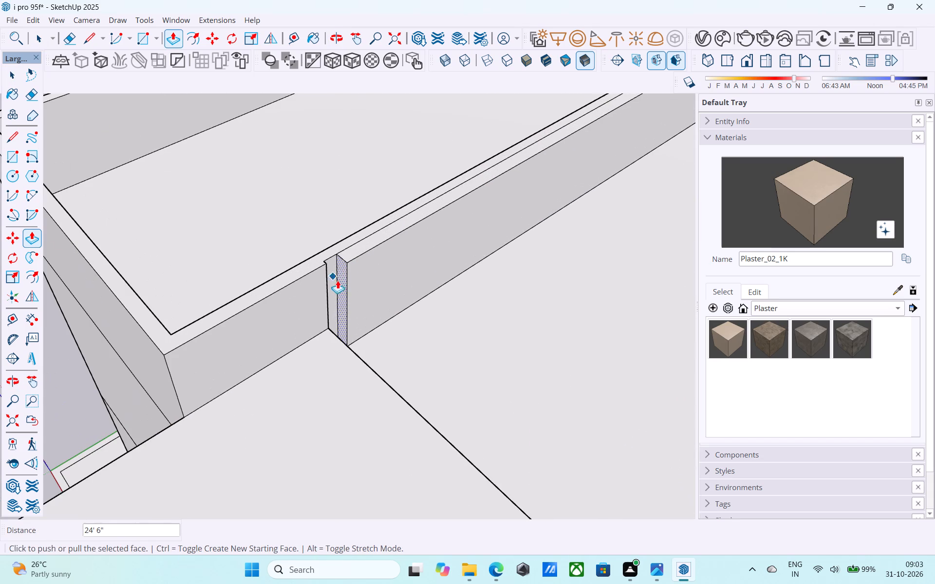
click(338, 282)
click(303, 353)
Pull the parapet's remaining recessed side face beyond the dividing line out 4 1/2", flush with the extended wall.
scroll(322, 316, up, 3)
middle_drag(322, 316, 420, 273)
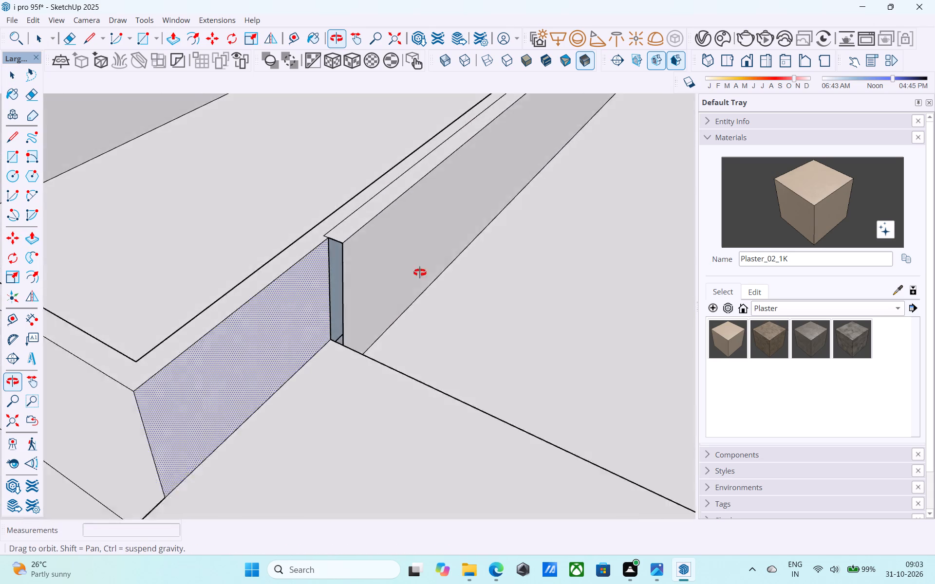
middle_drag(420, 273, 227, 296)
scroll(245, 294, up, 4)
key(space)
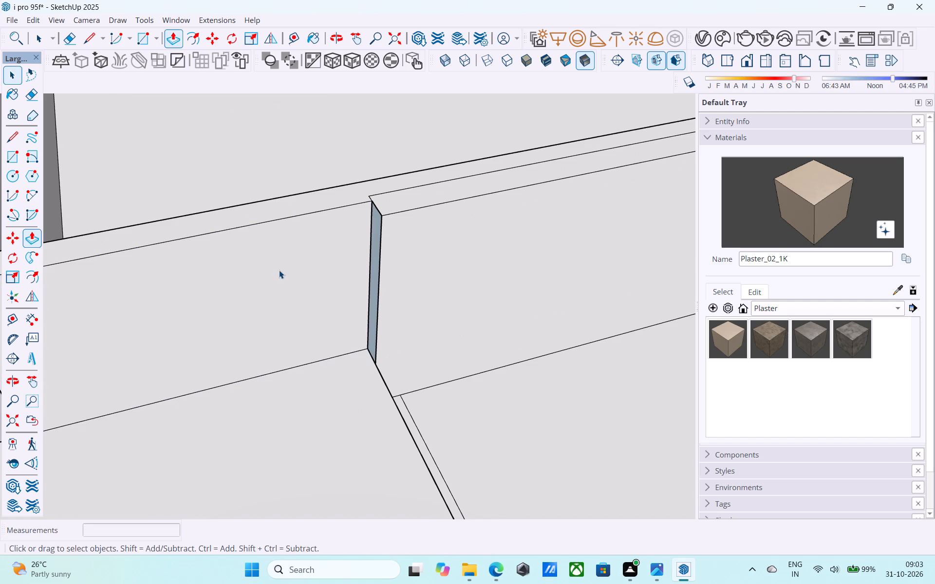
click(318, 256)
key(p)
click(319, 255)
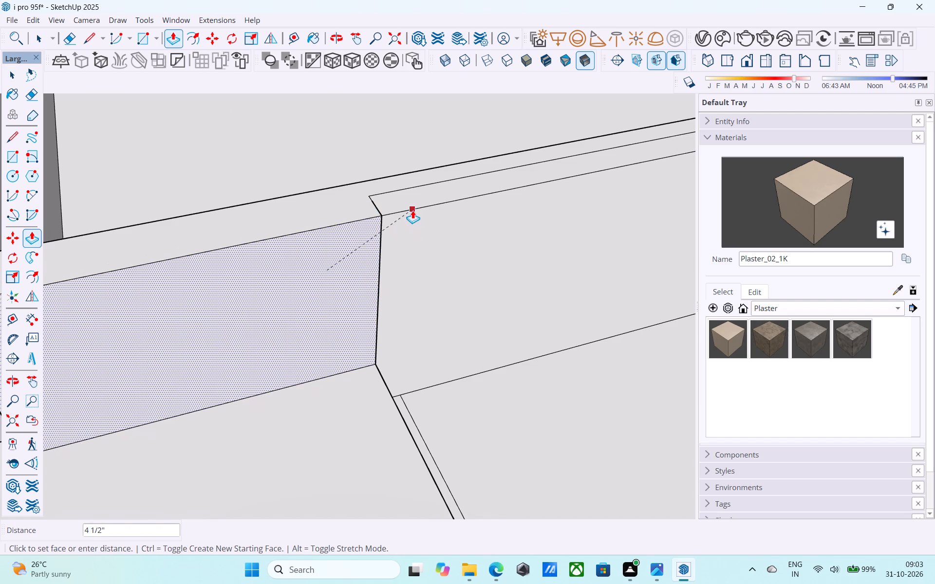
click(412, 210)
Erase the leftover seam edges on the parapet's top and the vertical seam on its side face, and save the model.
middle_drag(411, 211, 255, 232)
key(e)
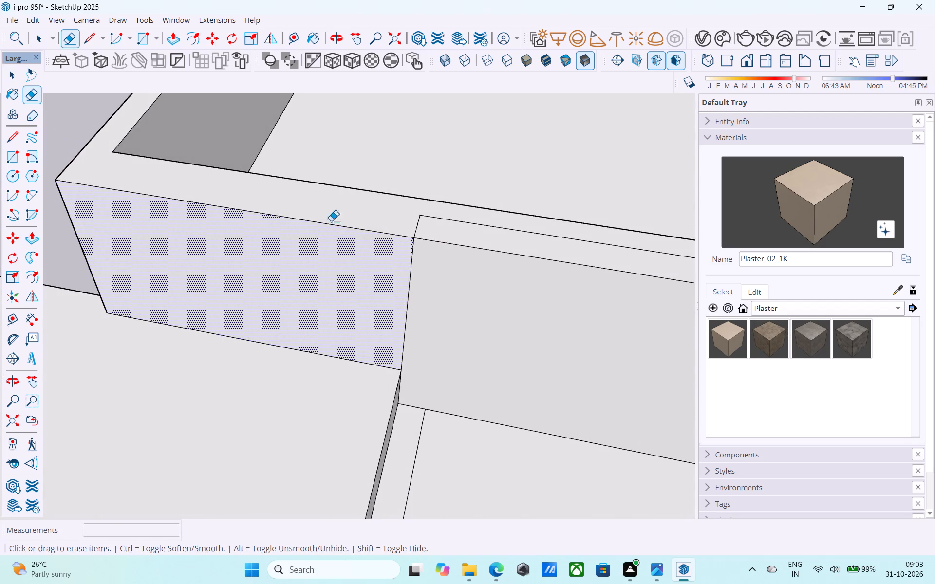
drag(430, 223, 397, 227)
drag(448, 220, 440, 217)
drag(431, 219, 411, 224)
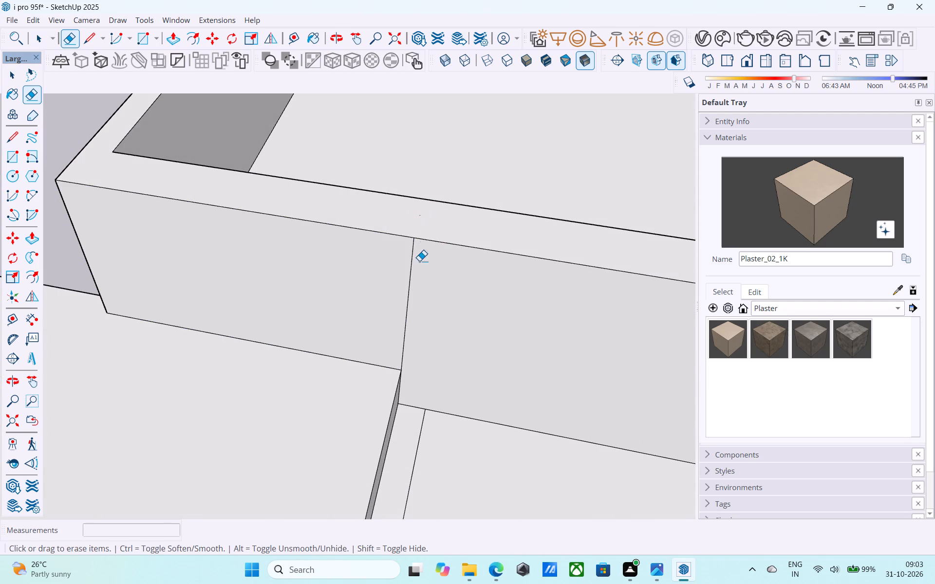
drag(419, 261, 404, 252)
key(ctrl+s)
Erase the horizontal seam below the parapet around the front corner of the tall white block, including its leftover stub.
scroll(363, 273, down, 9)
key(space)
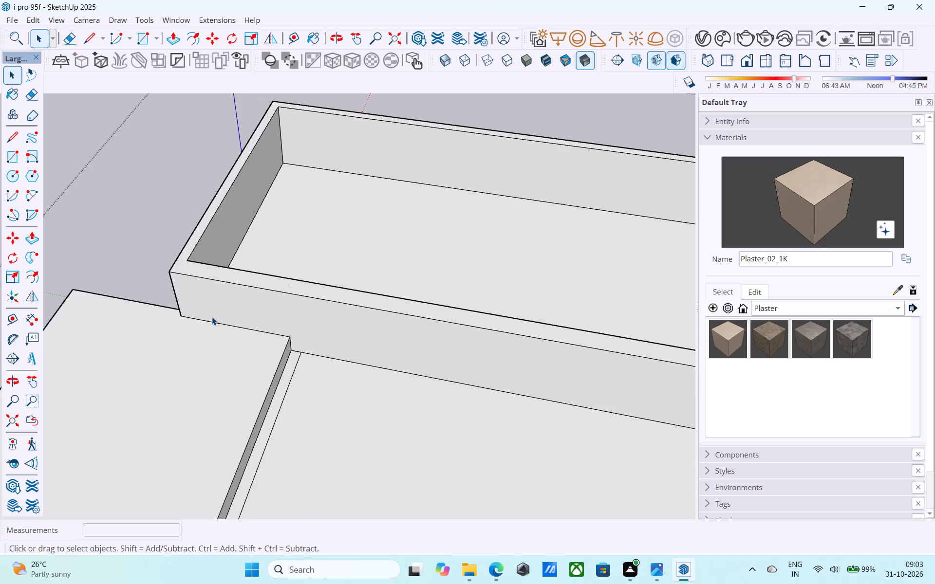
scroll(212, 317, down, 11)
middle_drag(346, 302, 170, 125)
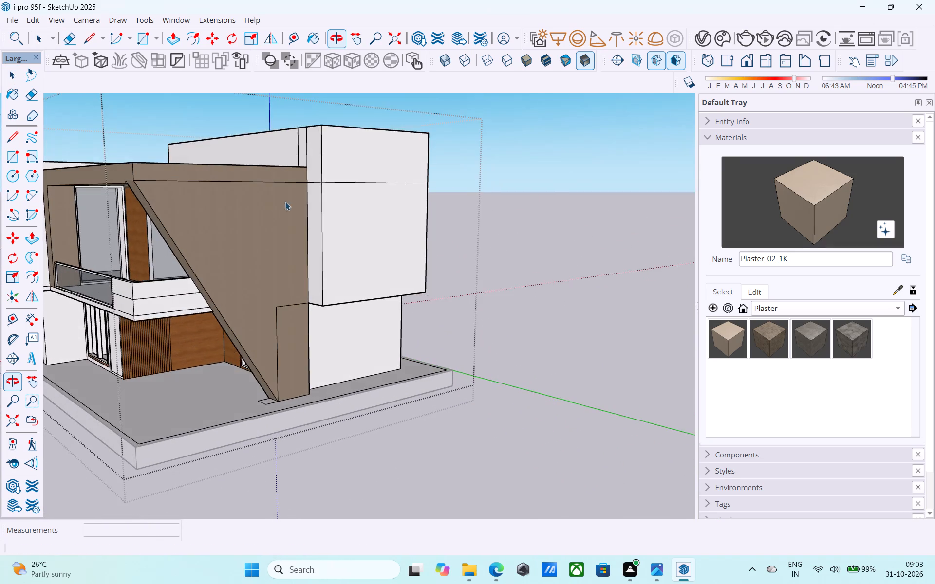
middle_drag(299, 193, 320, 207)
key(e)
scroll(353, 206, up, 8)
drag(339, 195, 338, 202)
drag(377, 193, 382, 203)
scroll(397, 223, up, 1)
middle_drag(397, 223, 428, 258)
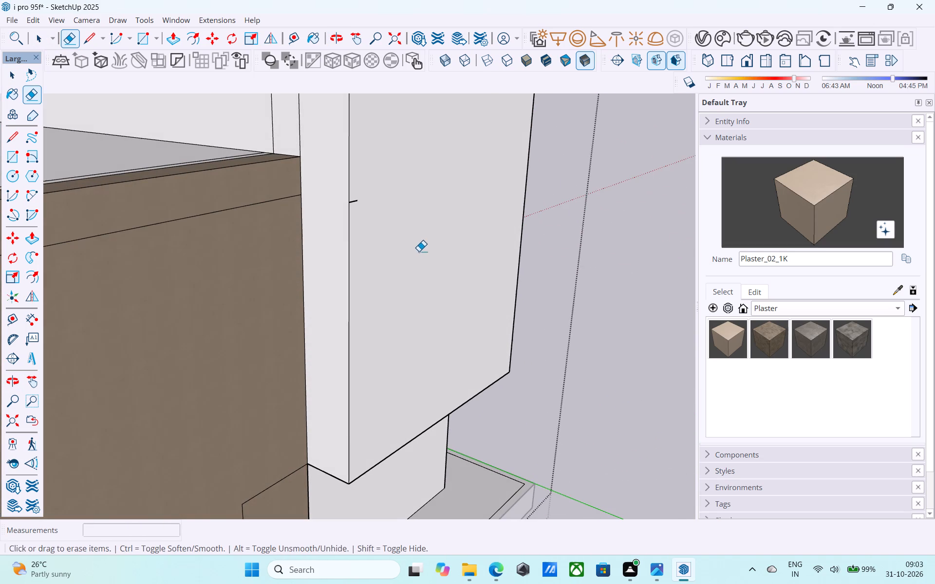
ctrl+scroll(355, 202, up, 3)
click(355, 202)
scroll(358, 203, down, 9)
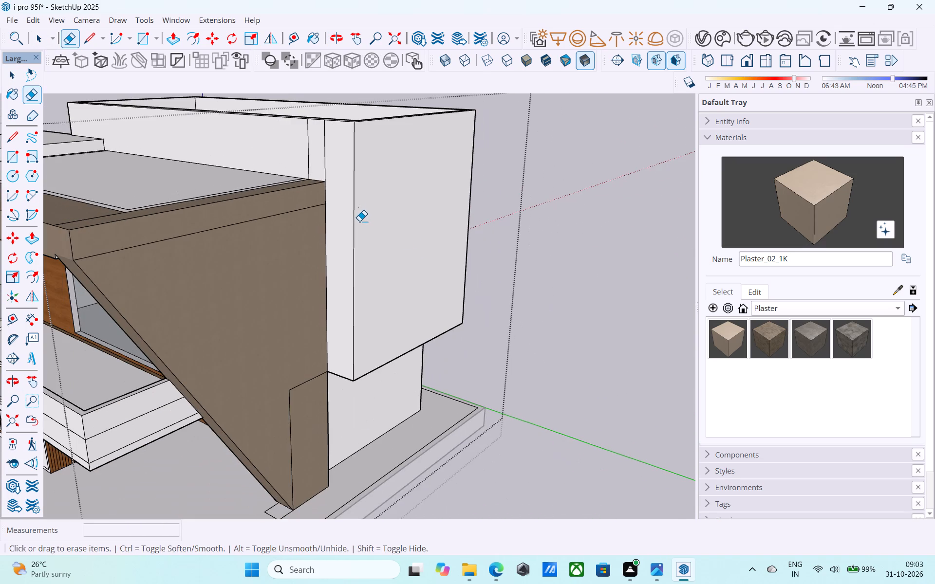
Erase the two vertical edges on the white block's side face above the brown frame's roof corner, and save the model.
key(space)
key(e)
drag(336, 160, 298, 165)
key(space)
key(ctrl+s)
Draw a 34' by 13' 7 1/2" rectangle across the parapet's top opening between its opposite inner corners.
scroll(317, 172, down, 5)
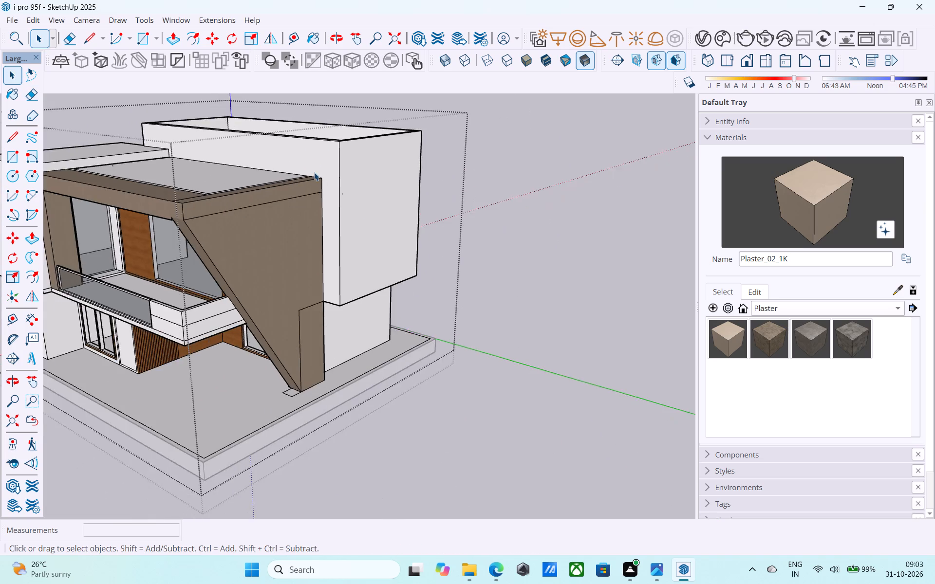
scroll(314, 172, down, 5)
shift+middle_drag(305, 174, 190, 303)
middle_drag(209, 215, 205, 258)
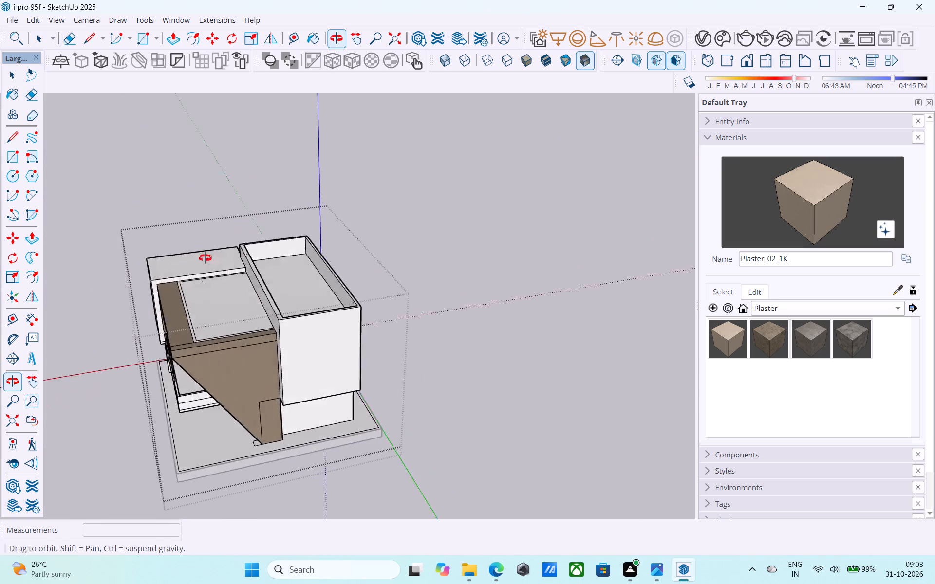
middle_drag(205, 258, 178, 250)
scroll(239, 236, up, 10)
middle_drag(250, 238, 194, 257)
key(r)
scroll(215, 242, up, 2)
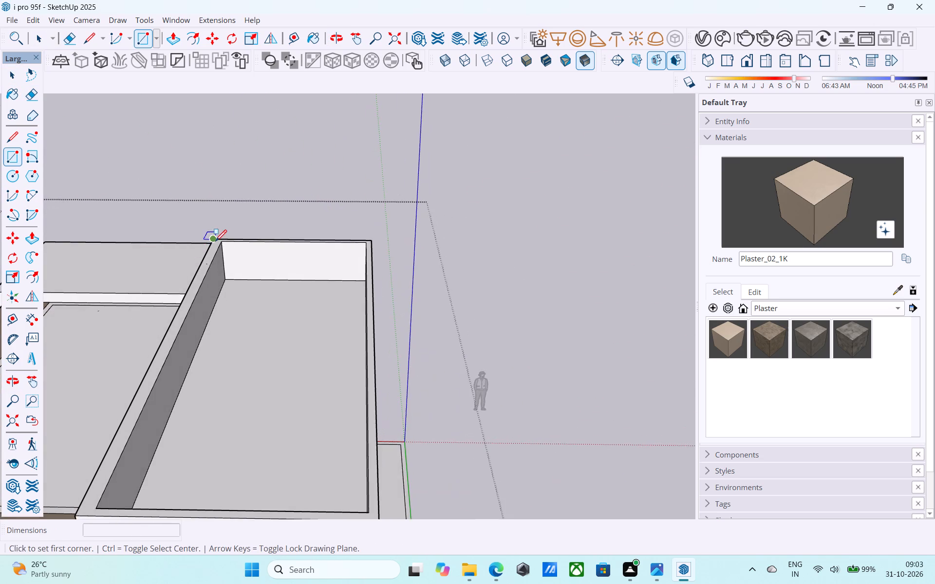
scroll(215, 242, up, 7)
click(227, 240)
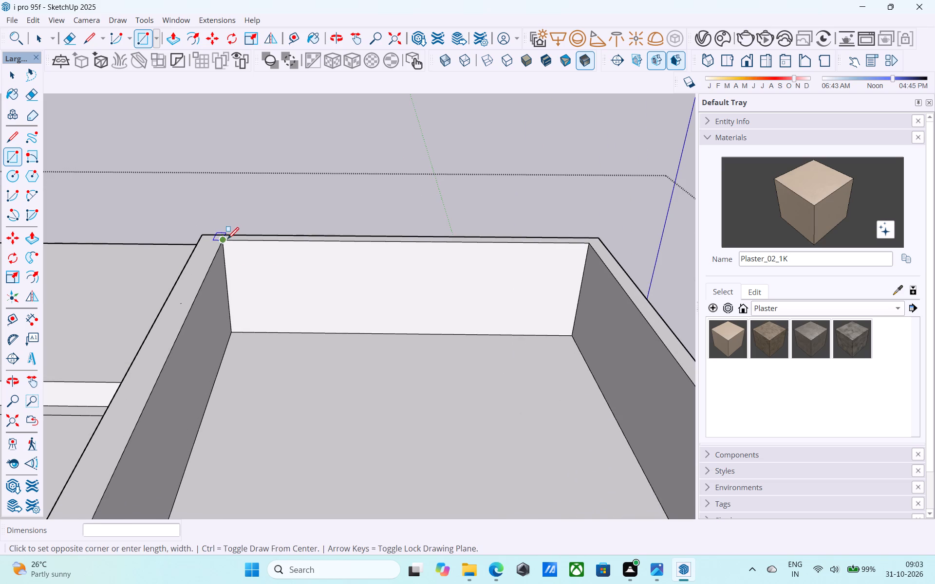
scroll(229, 214, down, 15)
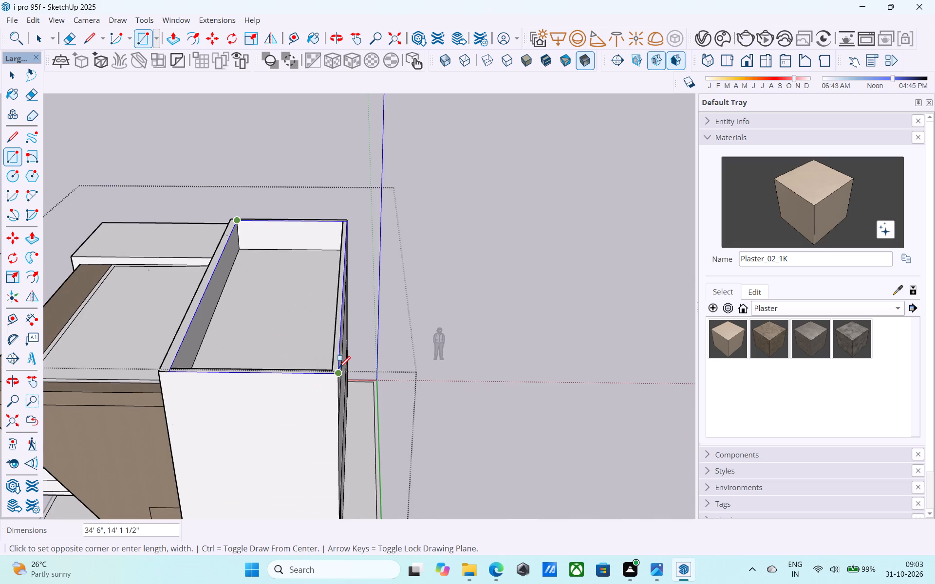
scroll(341, 368, up, 2)
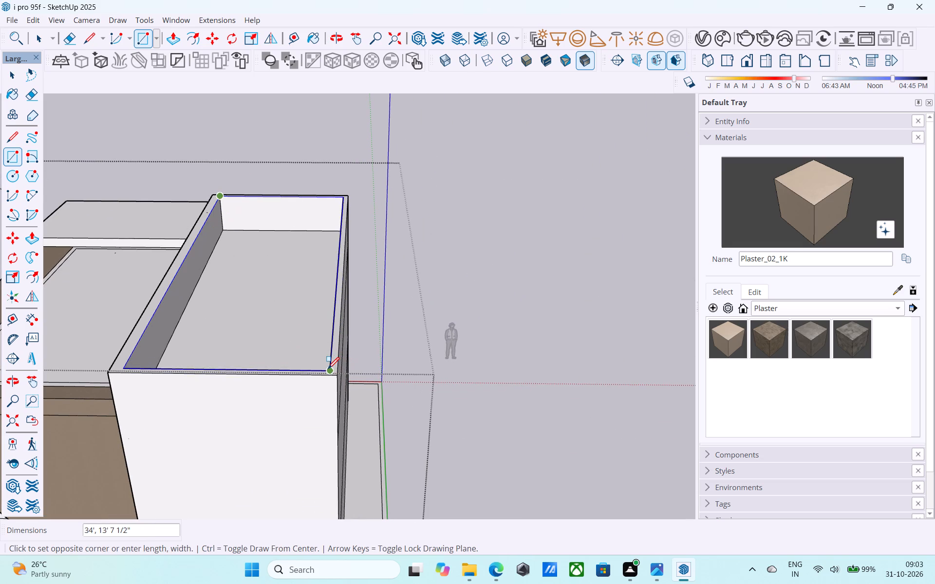
click(328, 370)
key(space)
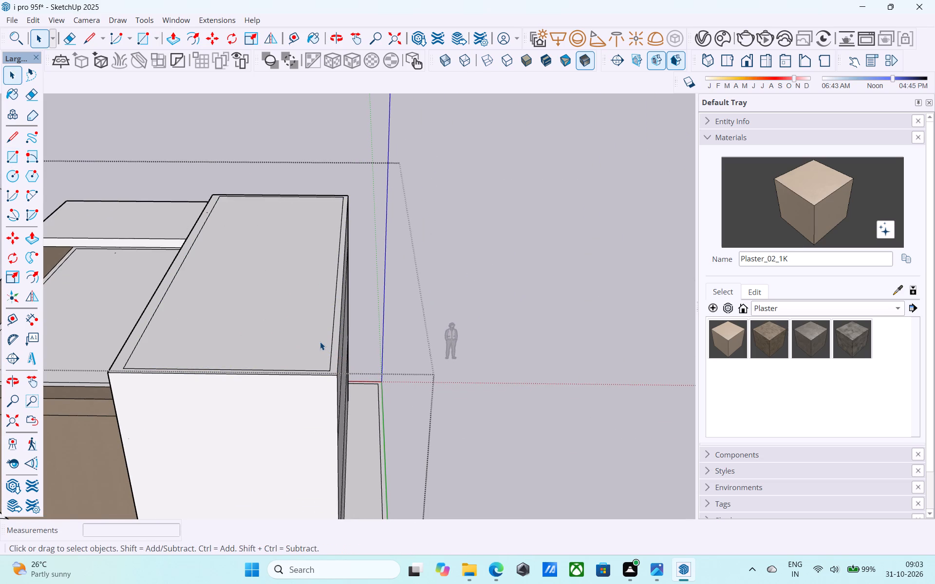
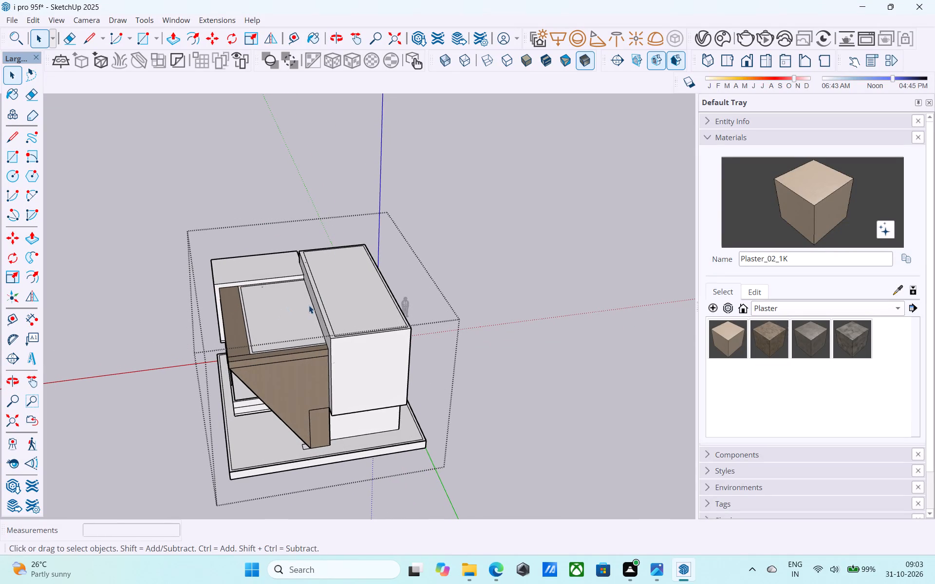
Reverse the large rectangular face that covers the parapet's top opening.
scroll(249, 173, down, 5)
middle_drag(311, 253, 331, 296)
scroll(338, 301, up, 6)
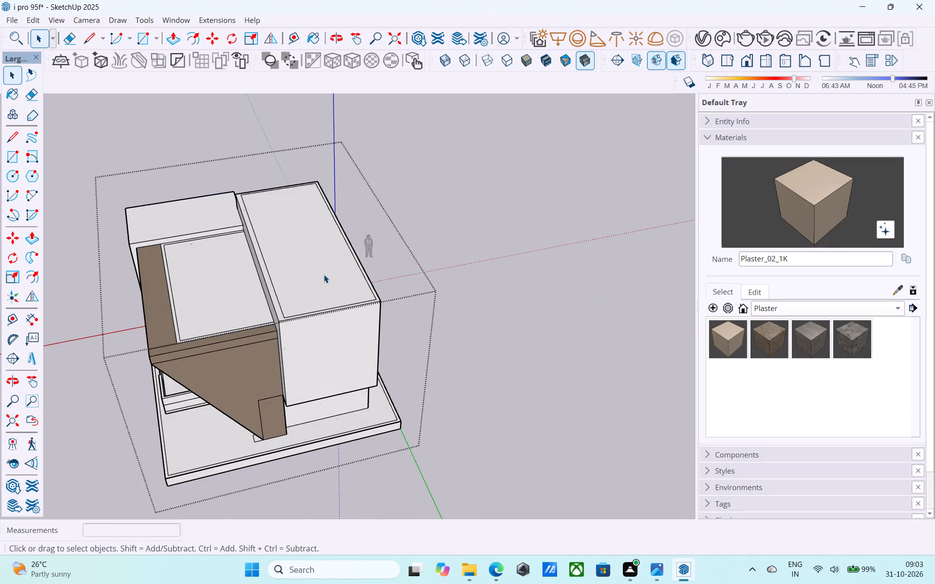
click(324, 274)
scroll(323, 274, up, 4)
double_click(322, 271)
click(303, 255)
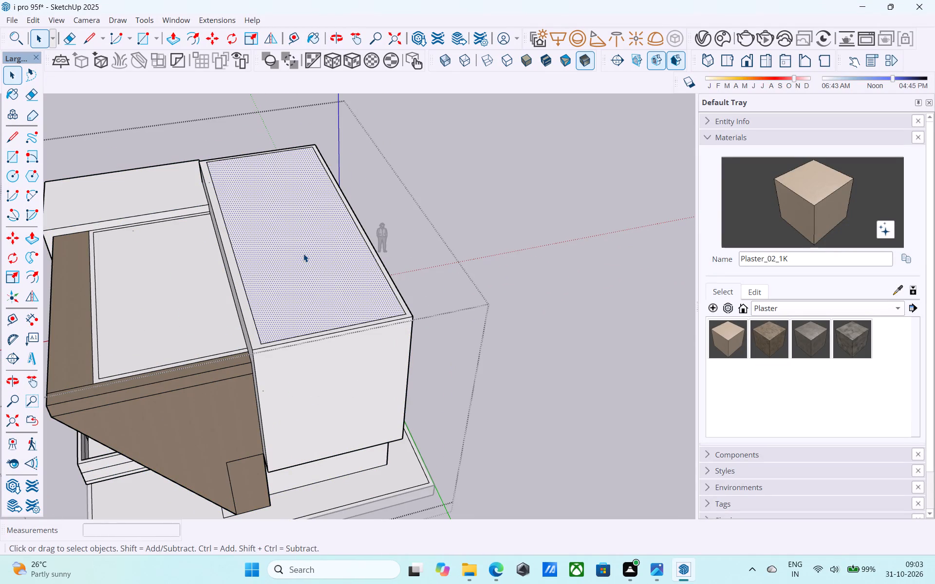
right_click(304, 256)
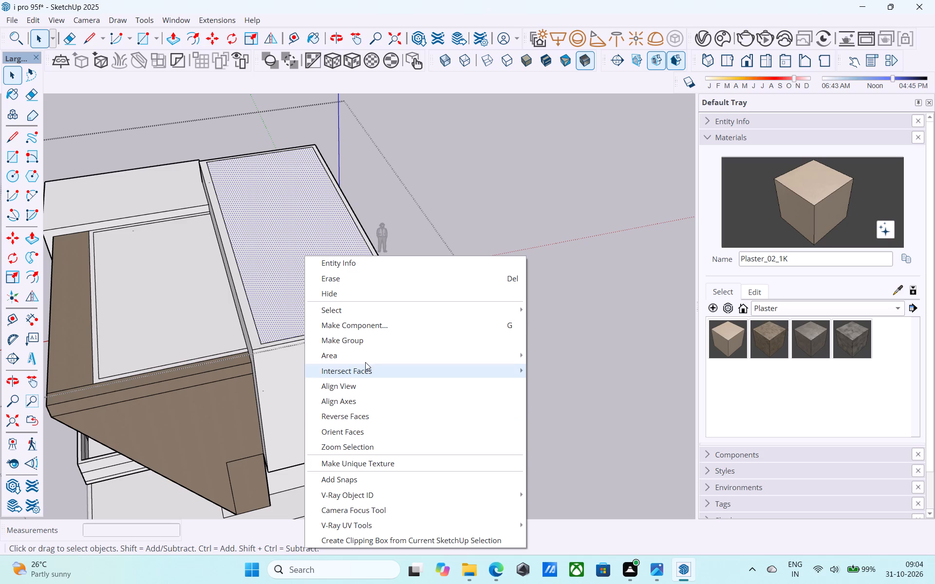
click(370, 412)
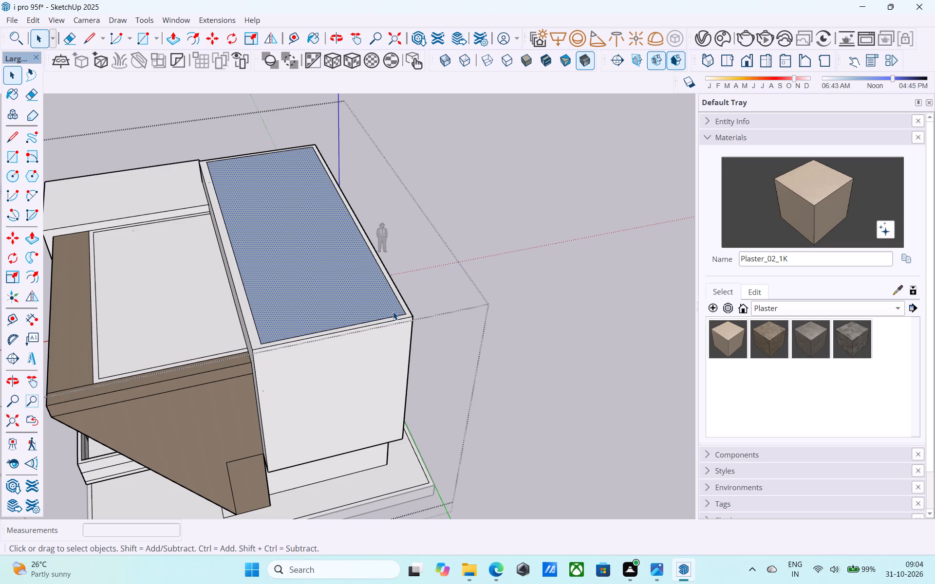
Draw a 6" vertical line up from the covering face's front corner on the side away from the brown frame.
scroll(394, 311, down, 6)
middle_drag(394, 314, 427, 376)
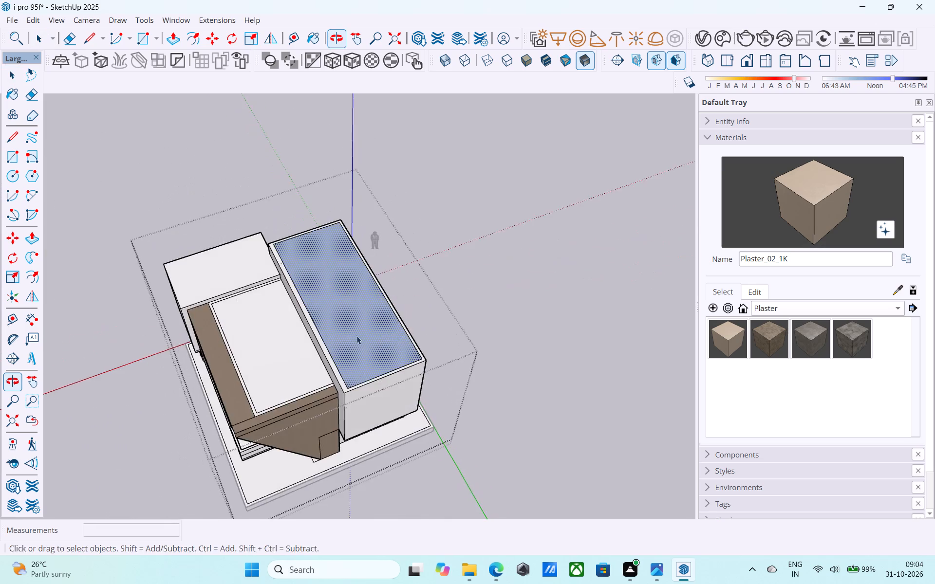
middle_drag(343, 305, 346, 334)
scroll(330, 283, up, 6)
middle_drag(325, 278, 300, 241)
scroll(325, 278, down, 1)
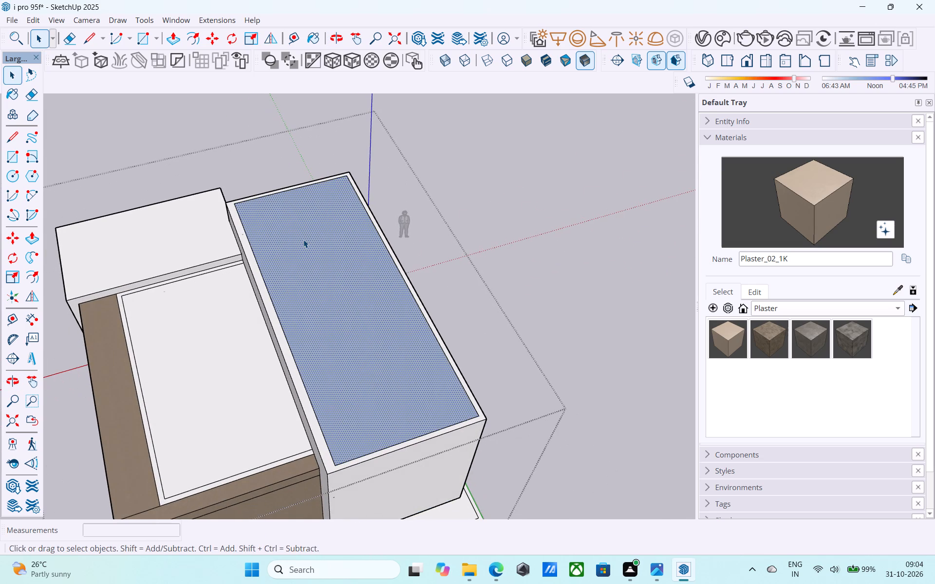
key(l)
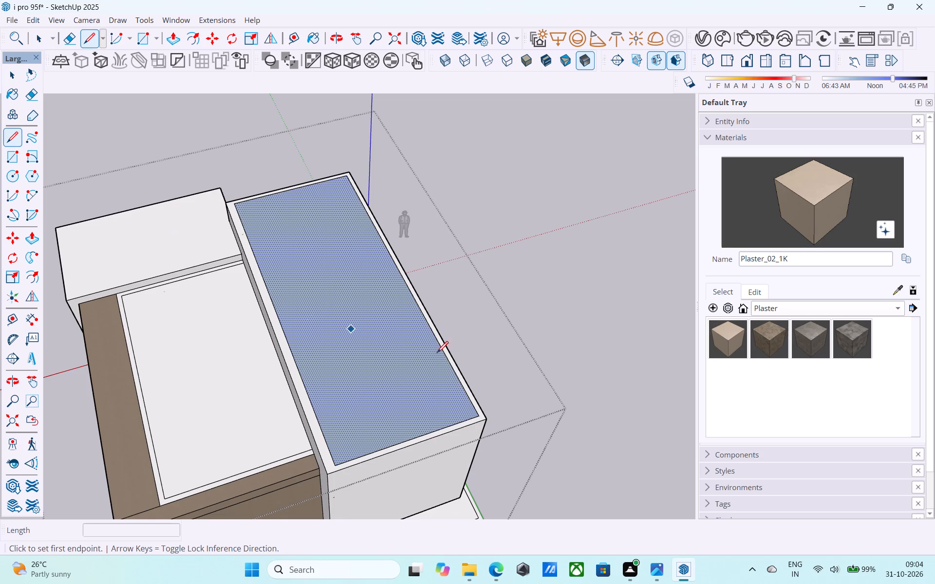
scroll(486, 353, down, 6)
middle_drag(482, 354, 365, 292)
scroll(362, 384, up, 10)
scroll(380, 312, up, 2)
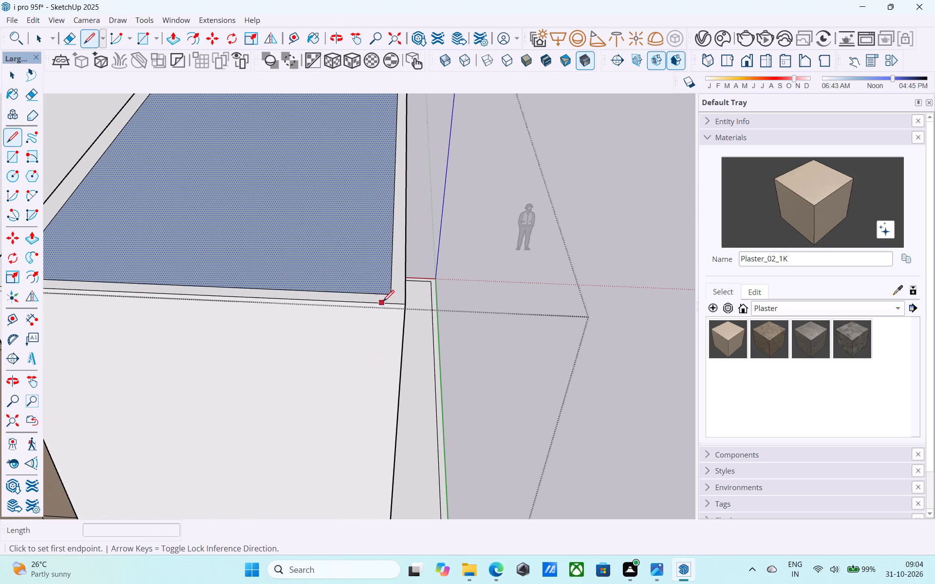
click(391, 294)
middle_drag(386, 275, 252, 265)
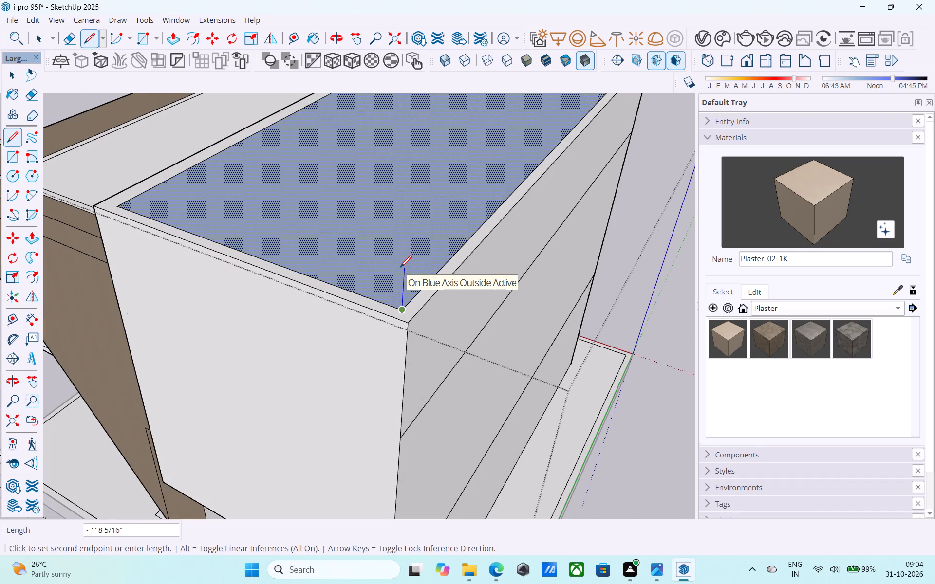
text(6")
key(Return)
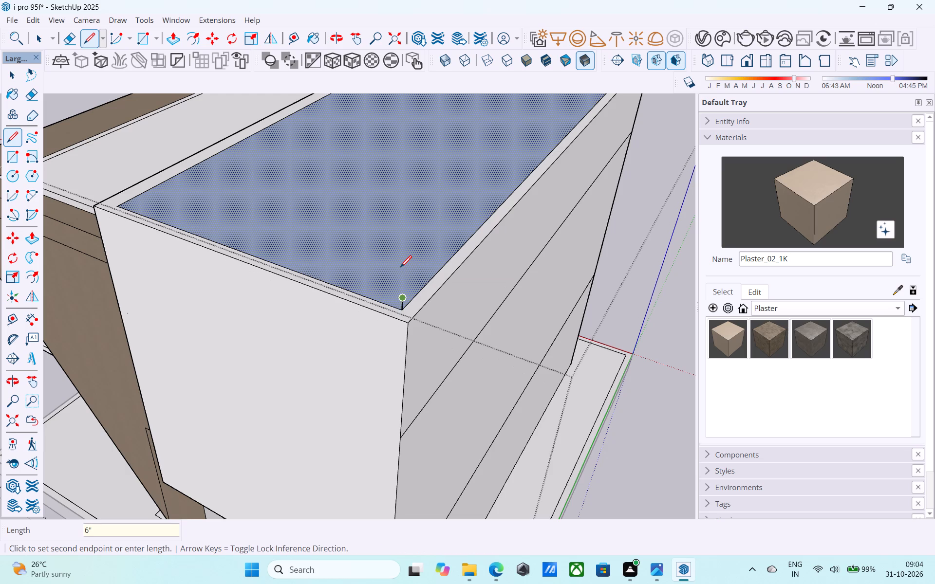
Draw a 6" vertical line up from the diagonally opposite rear corner of the covering face, near the lower white block.
scroll(364, 337, down, 7)
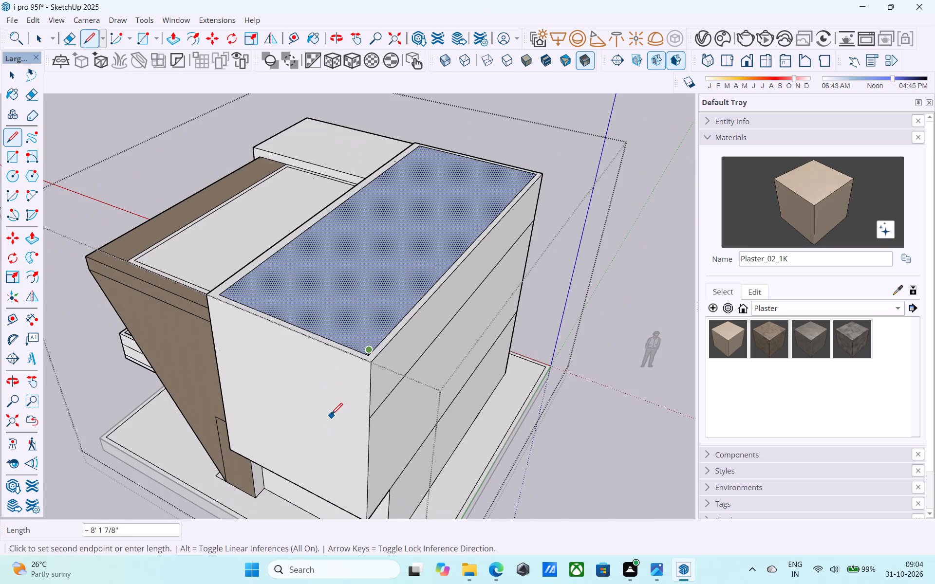
key(l)
scroll(376, 373, down, 5)
shift+middle_drag(372, 366, 401, 494)
shift+scroll(399, 485, down, 1)
scroll(441, 388, up, 5)
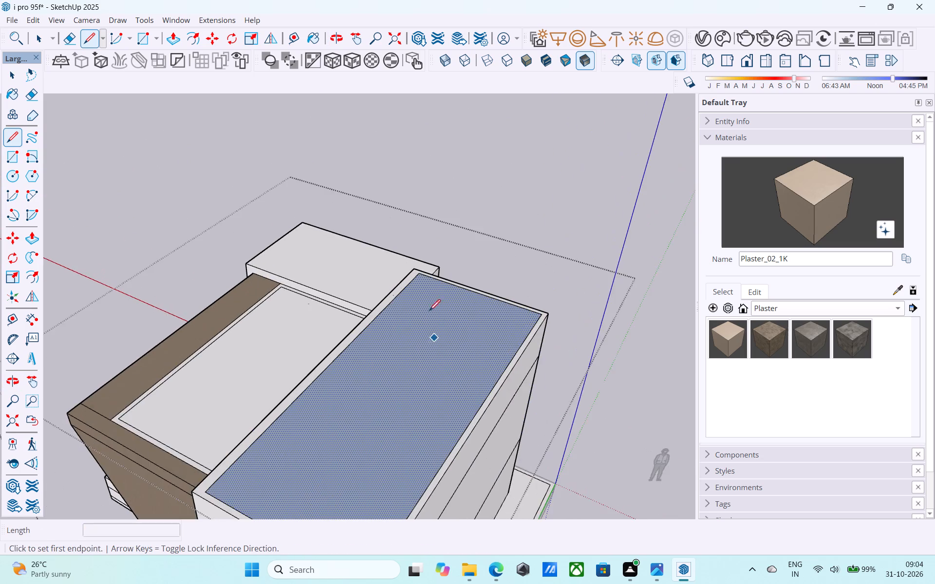
scroll(417, 272, up, 7)
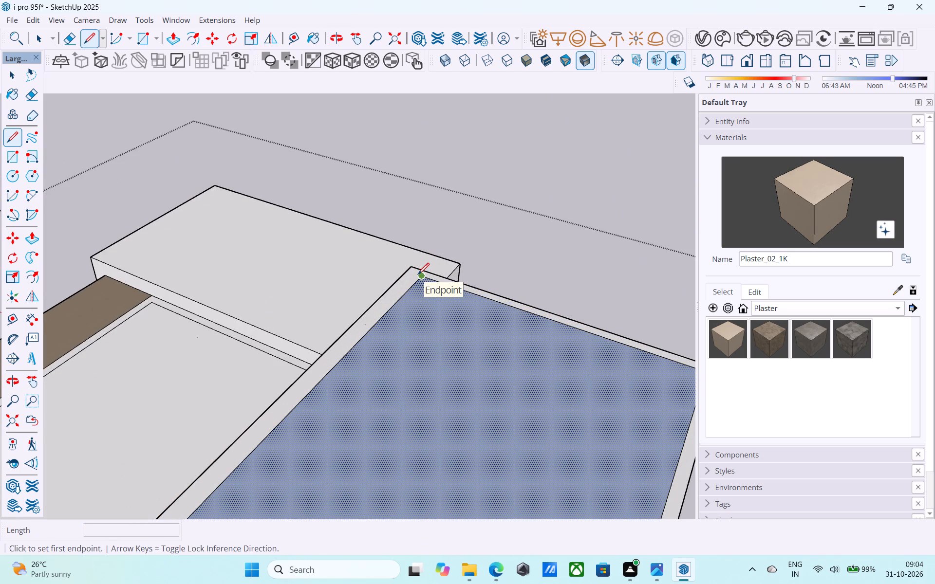
click(423, 279)
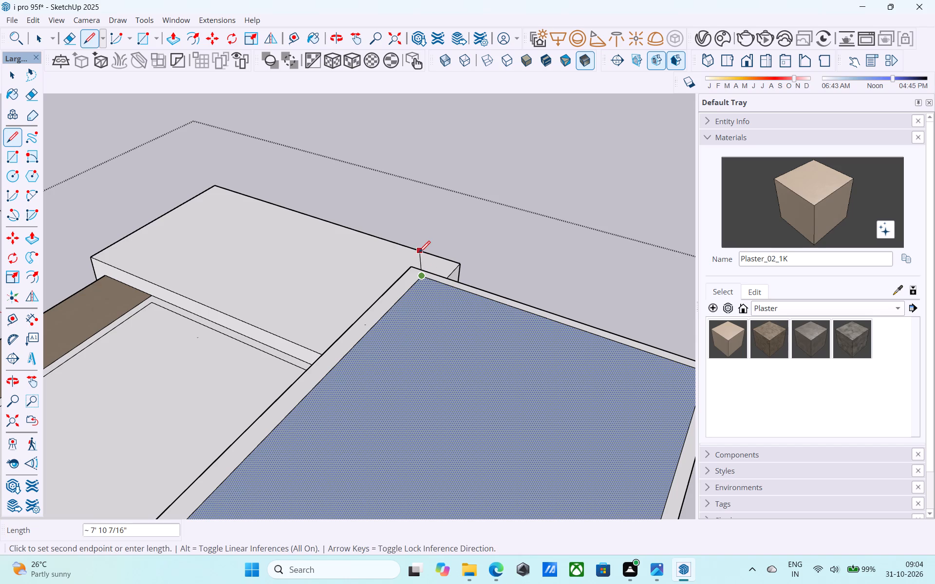
middle_drag(433, 268, 683, 310)
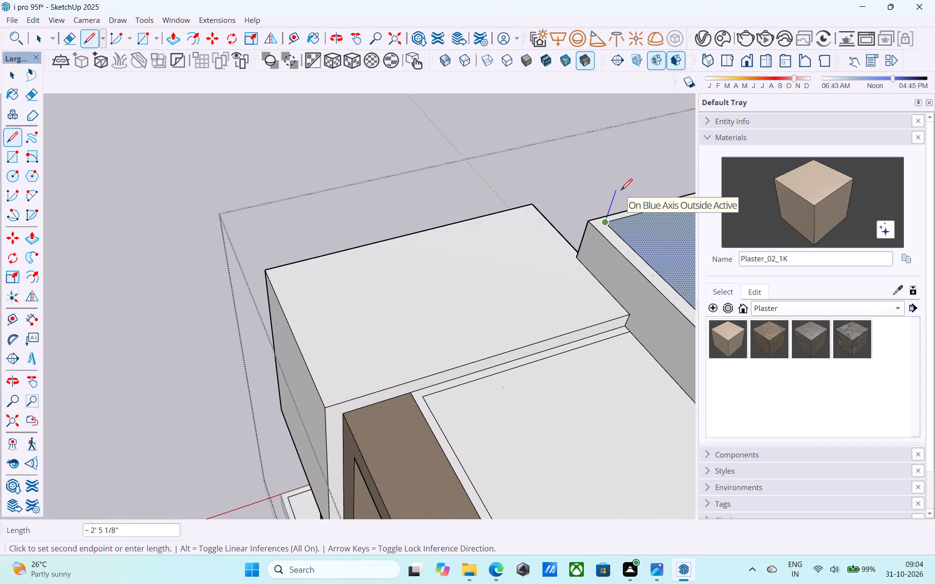
text(6")
key(Return)
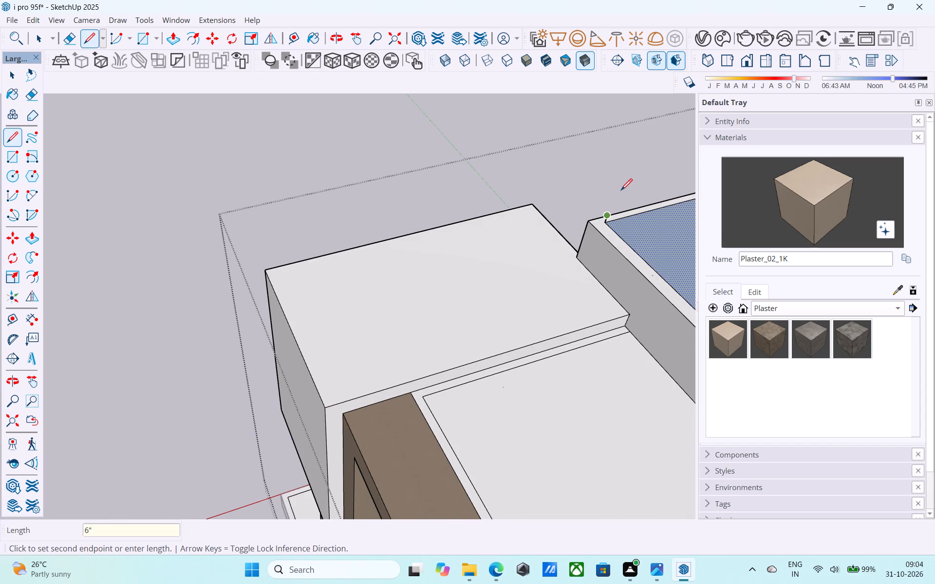
Draw a 13' 7 1/2" by 34' rectangle between the upper ends of the two vertical lines.
key(r)
scroll(622, 198, up, 4)
middle_drag(600, 255, 425, 186)
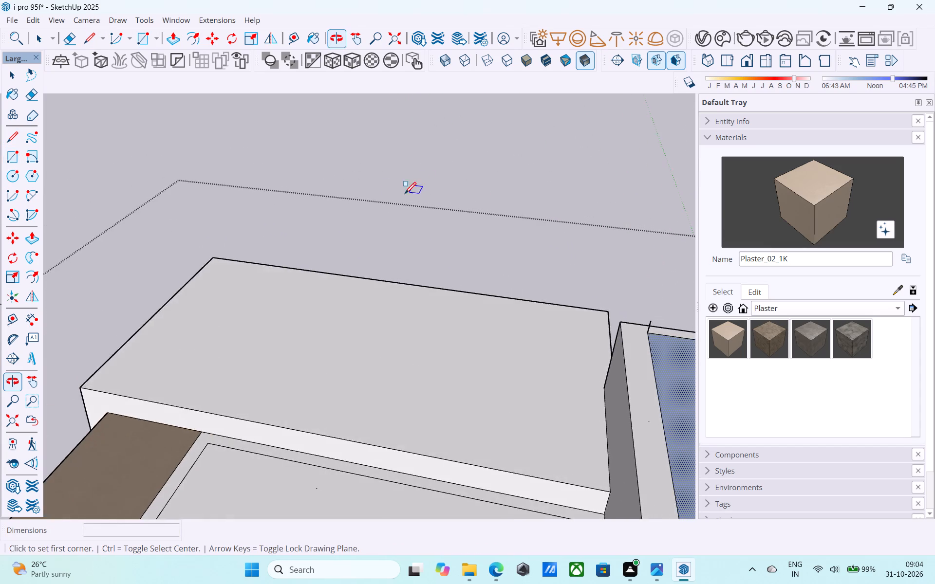
scroll(384, 193, down, 5)
scroll(574, 276, up, 12)
click(529, 269)
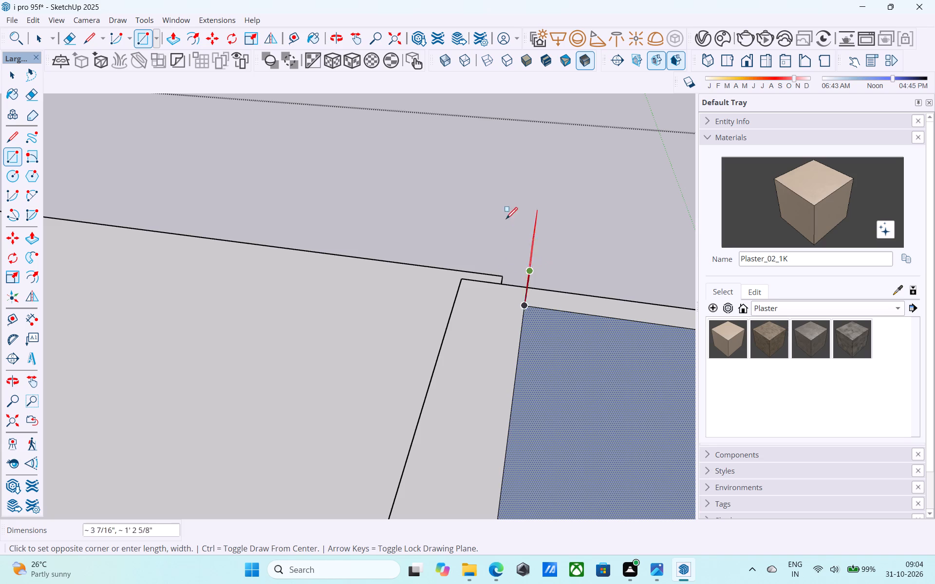
scroll(491, 212, down, 20)
scroll(491, 212, down, 4)
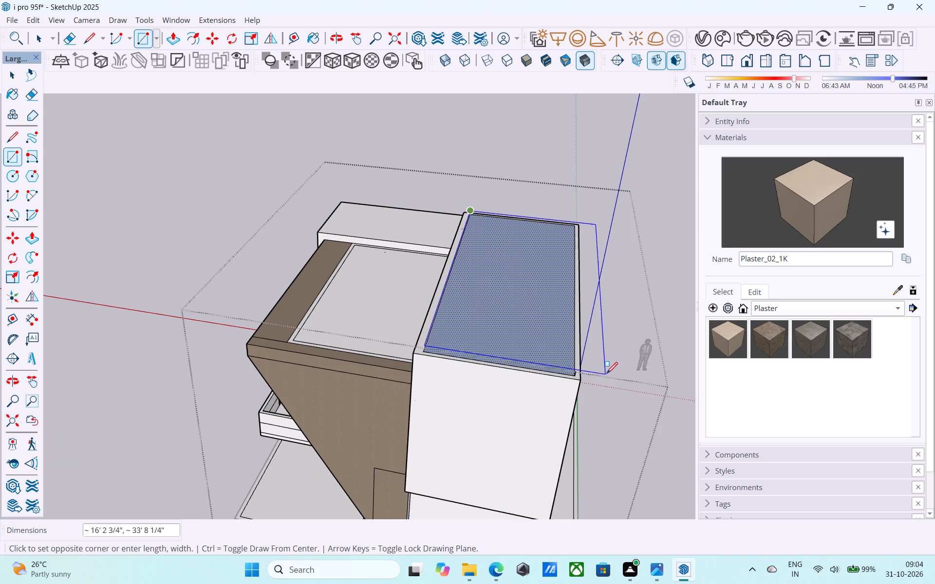
scroll(585, 386, up, 16)
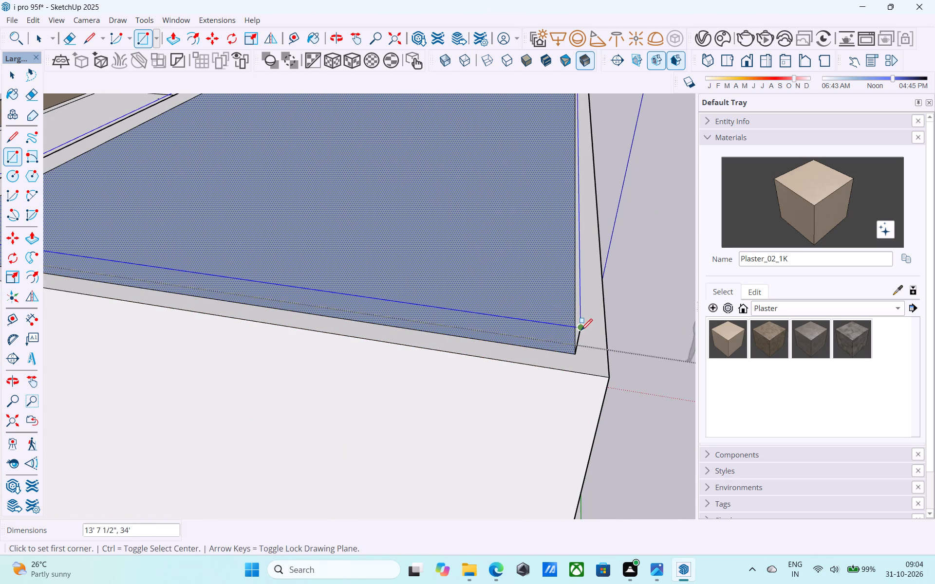
click(581, 331)
Connect the two rectangles with a 6" vertical edge at the front corner beside the brown frame, closing the adjoining sides.
scroll(581, 331, down, 11)
middle_drag(425, 344, 485, 414)
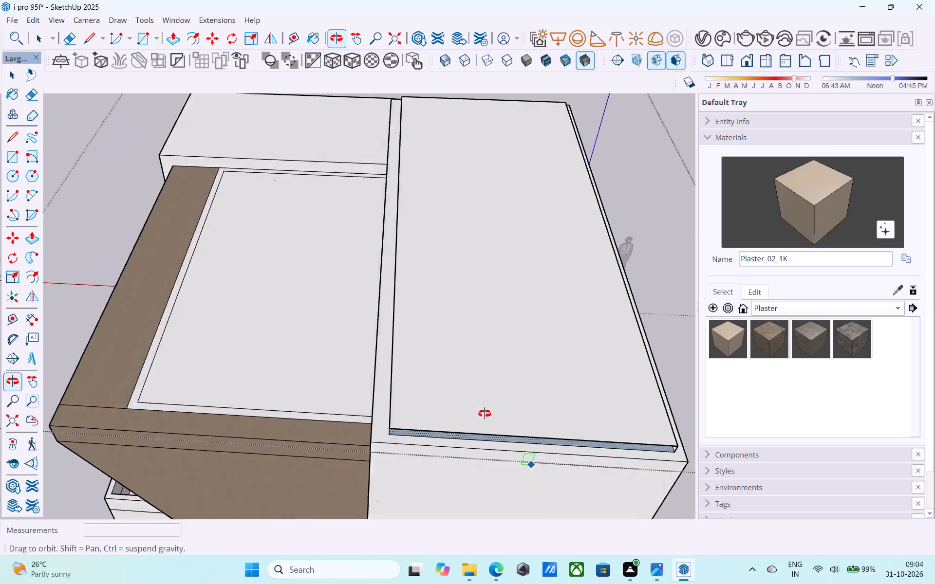
middle_drag(485, 414, 517, 416)
key(l)
scroll(477, 381, up, 14)
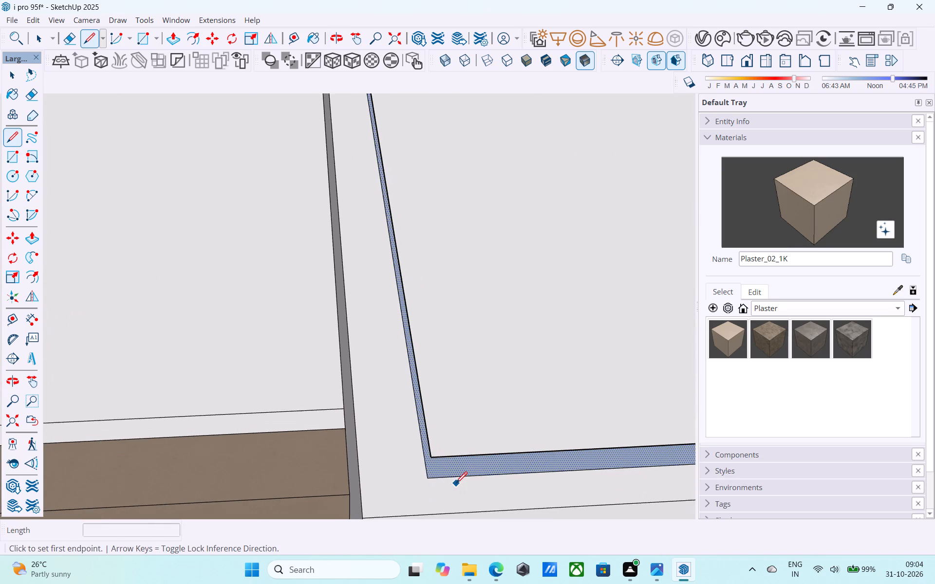
click(428, 474)
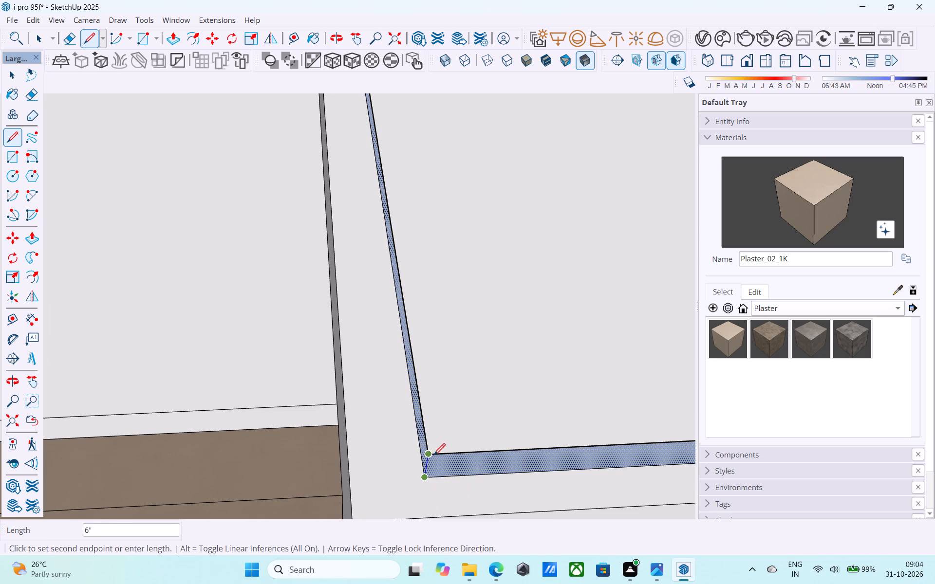
click(434, 456)
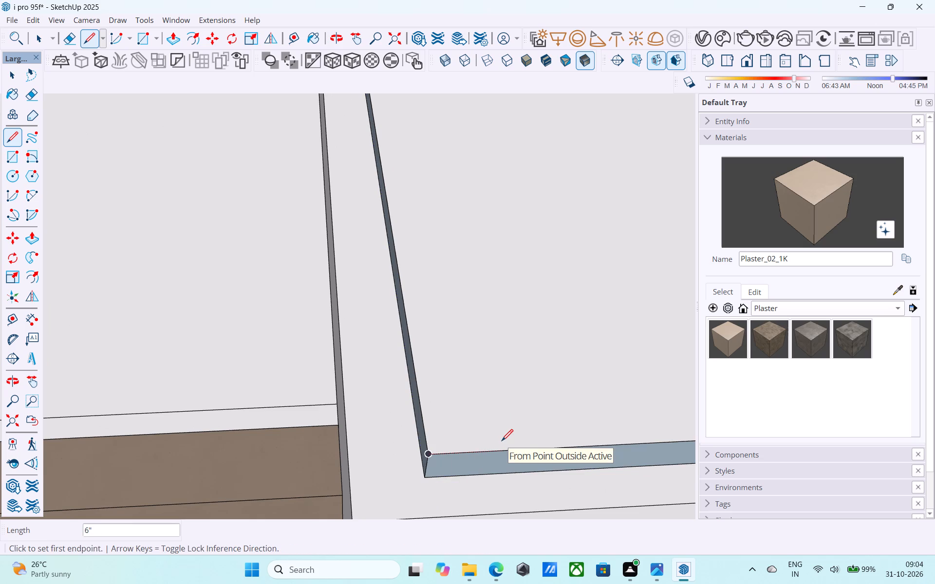
key(space)
Connect the two rectangles with a 6" vertical edge at the remaining rear outer corner, closing the adjoining sides.
scroll(501, 440, down, 11)
middle_drag(455, 410, 389, 394)
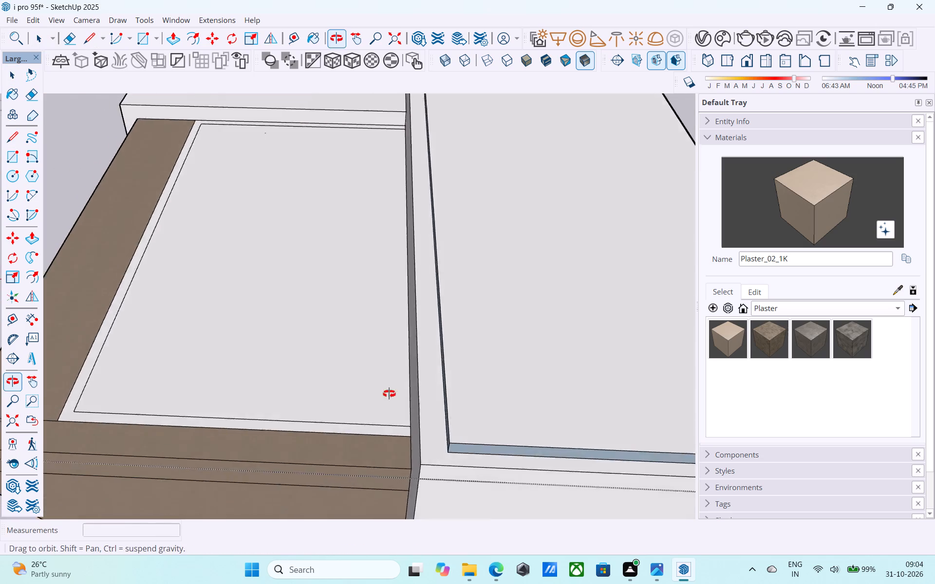
middle_drag(389, 394, 278, 374)
scroll(240, 368, down, 6)
middle_drag(440, 371, 262, 316)
scroll(262, 316, down, 5)
middle_drag(461, 350, 460, 350)
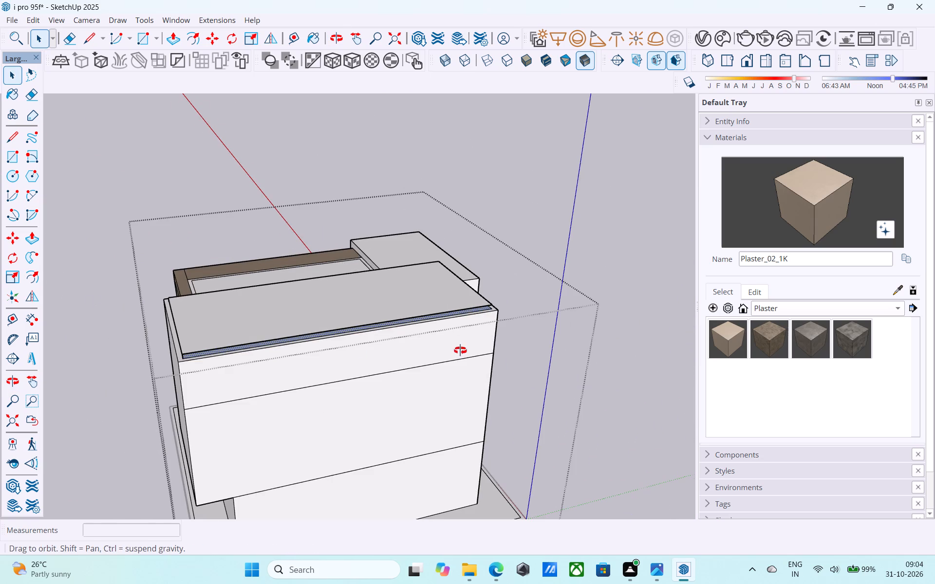
middle_drag(460, 350, 131, 424)
scroll(234, 381, up, 15)
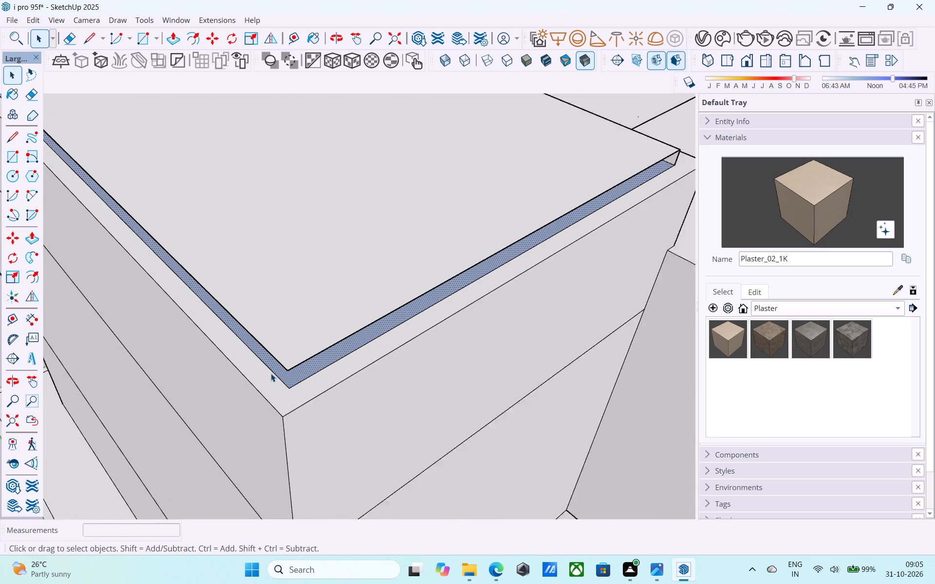
scroll(271, 373, up, 2)
key(l)
scroll(312, 401, up, 4)
click(284, 383)
click(280, 353)
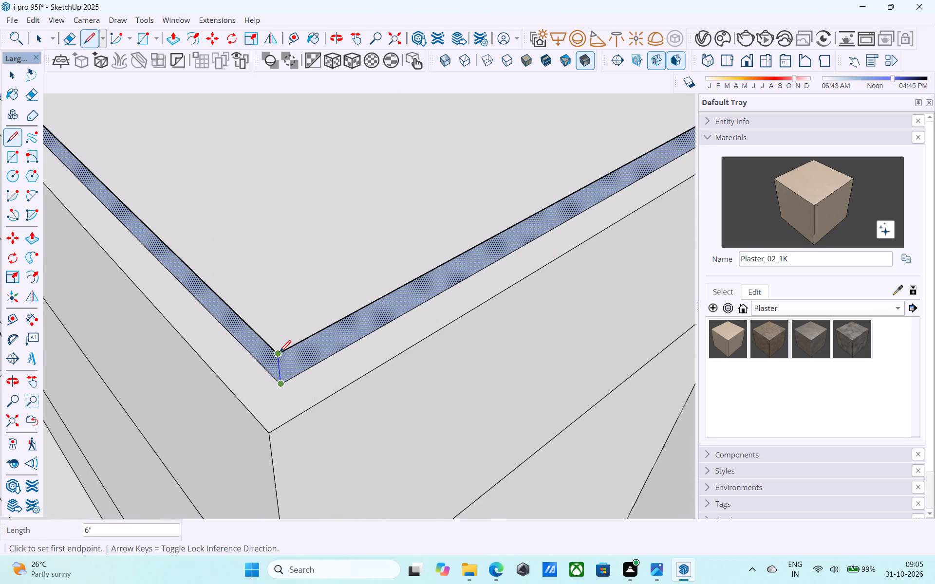
key(space)
Reverse the raised roof slab's rear short side face and its long outer side face.
click(287, 358)
right_click(288, 358)
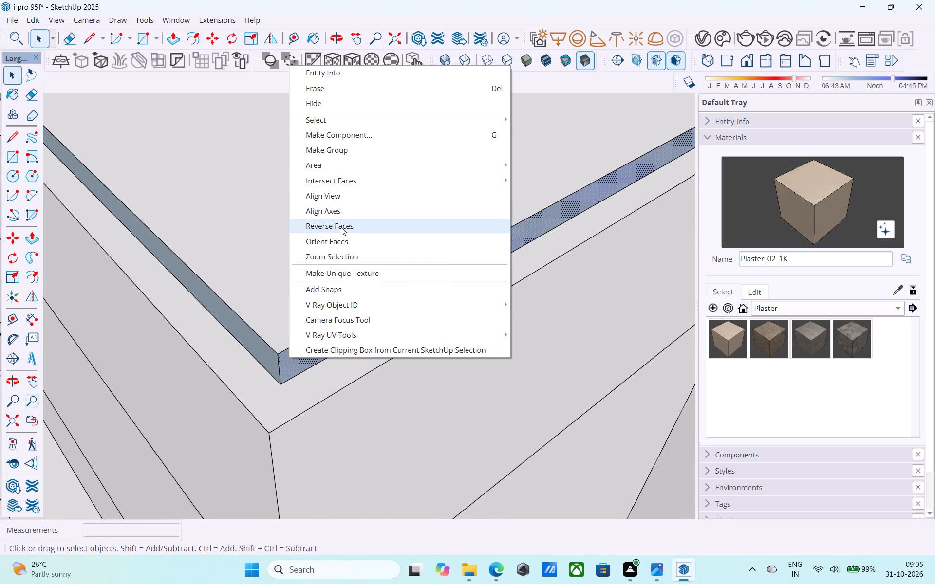
click(341, 227)
click(259, 343)
right_click(259, 343)
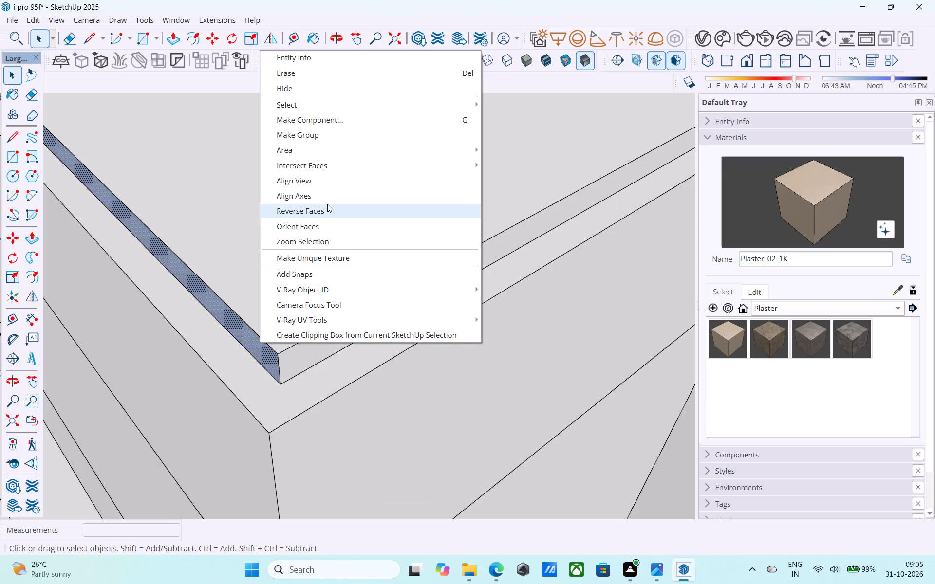
click(327, 204)
Reverse the raised roof slab's long side face that looks toward the brown-framed roof.
scroll(335, 361, down, 20)
scroll(335, 361, down, 3)
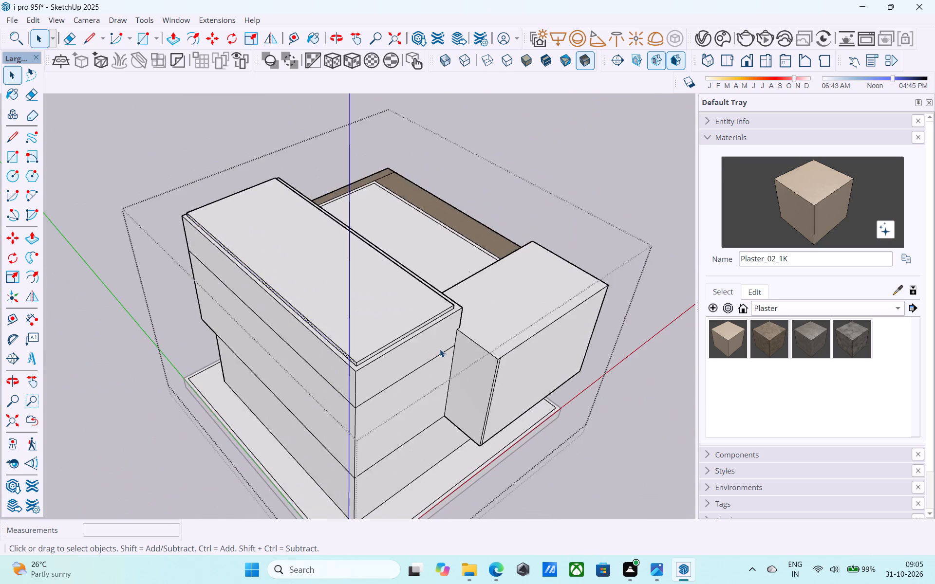
scroll(440, 349, down, 4)
middle_drag(374, 334, 844, 328)
middle_drag(533, 320, 681, 306)
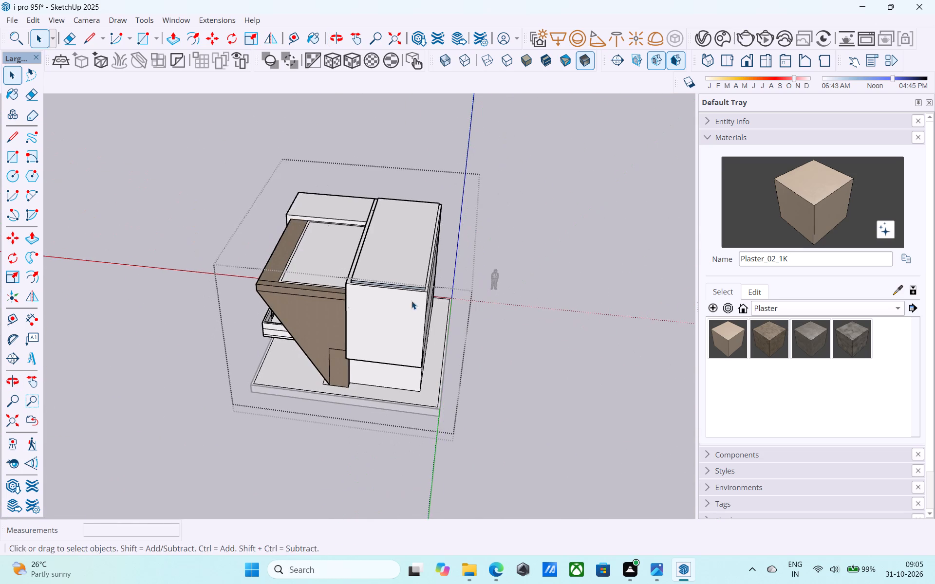
middle_drag(404, 297, 542, 292)
scroll(415, 262, up, 10)
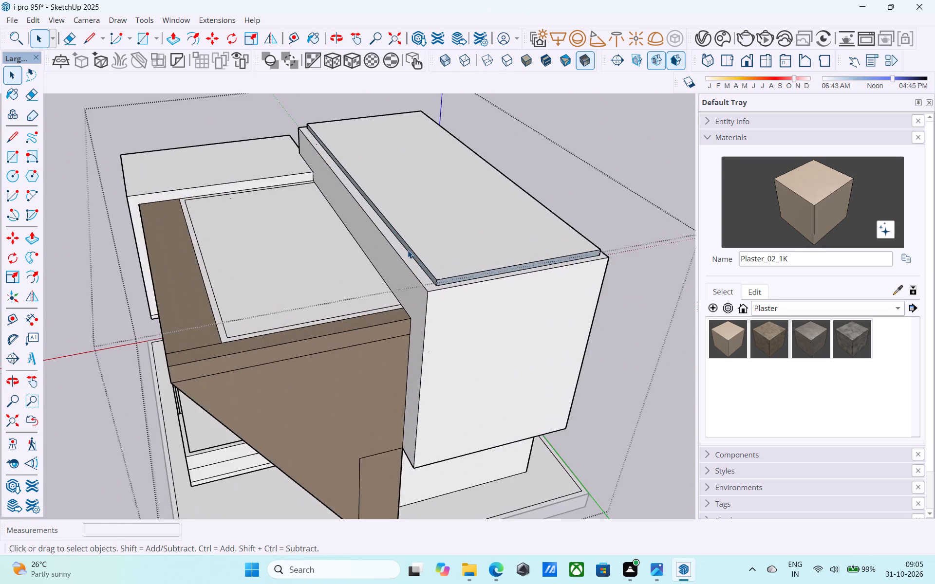
scroll(408, 250, up, 4)
scroll(474, 326, up, 4)
scroll(451, 287, up, 9)
click(434, 291)
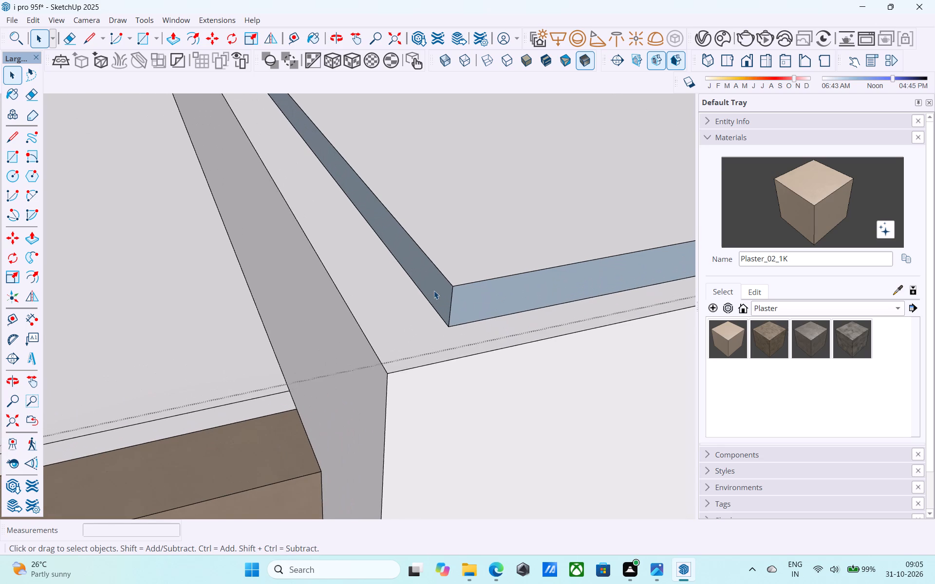
right_click(434, 291)
click(518, 446)
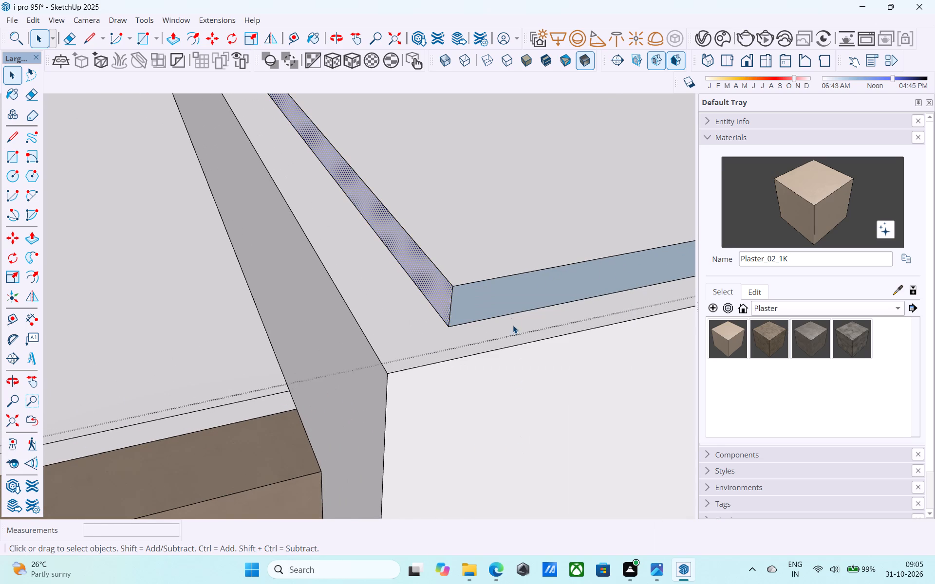
Reverse the raised roof slab's remaining blue short side face at the front.
click(502, 303)
right_click(502, 303)
click(546, 171)
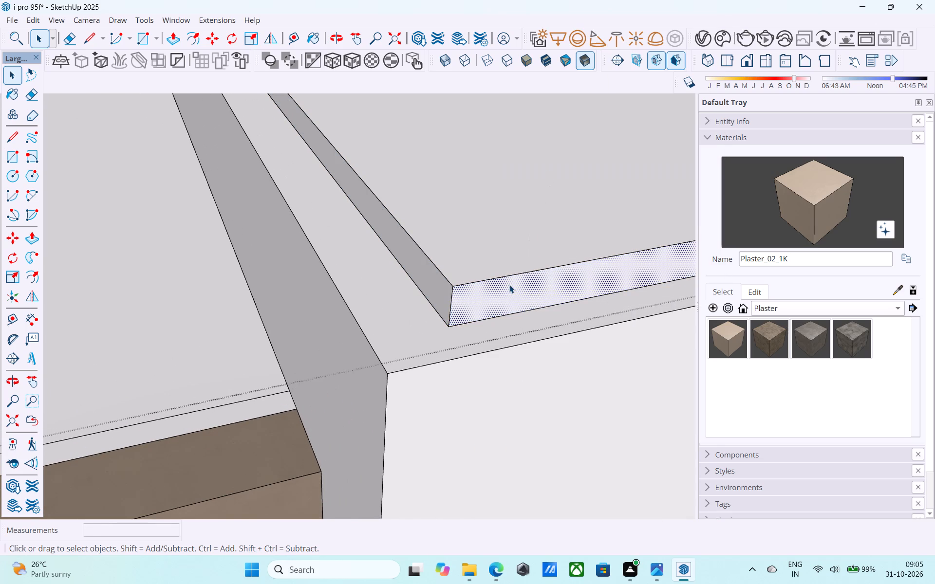
Push/Pull the slab's long side face beside the brown-framed roof and its front short side face outward, flush with the walls below.
click(423, 287)
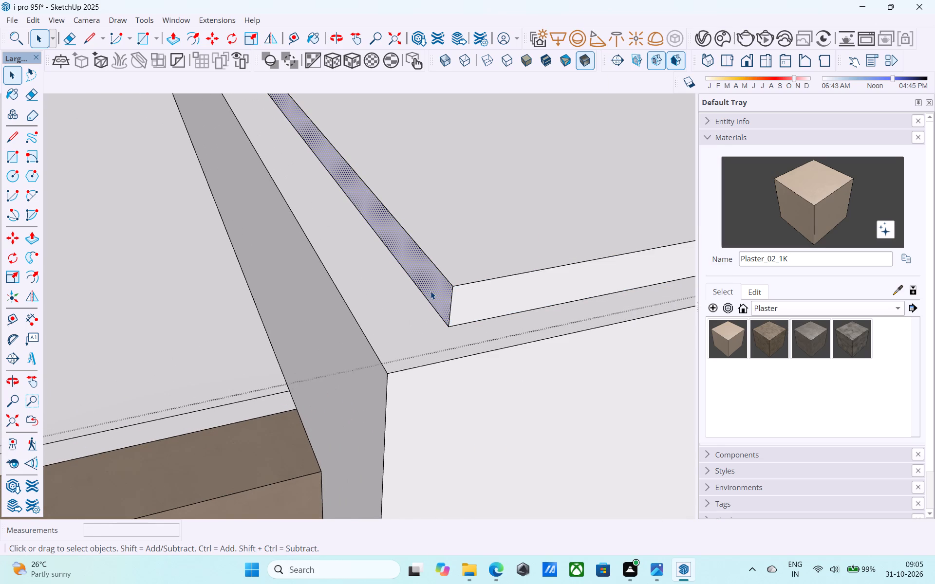
key(p)
click(430, 291)
click(381, 379)
key(space)
click(401, 318)
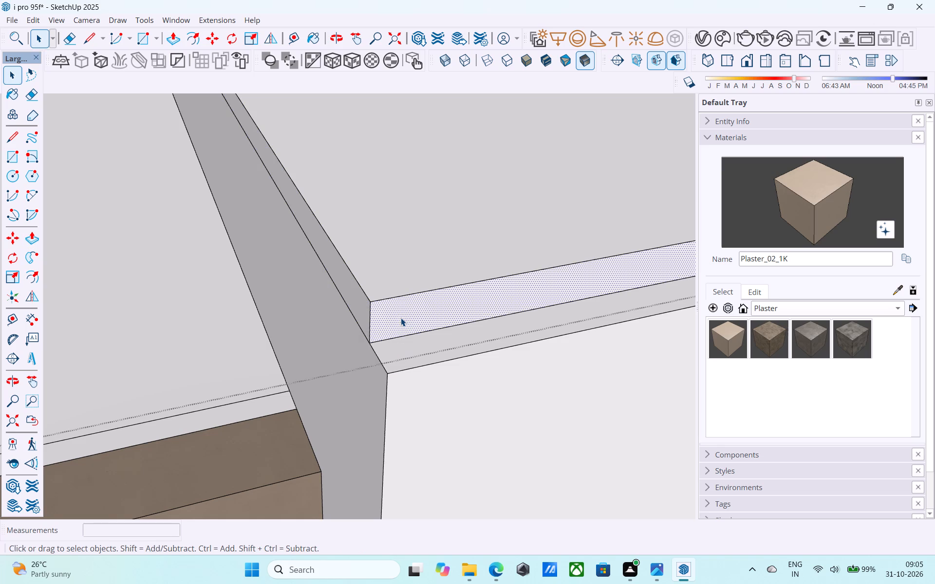
key(p)
click(401, 318)
click(416, 430)
key(space)
Push/Pull the slab's rear short side face and long outer side face outward 6", flush with the walls below.
scroll(419, 425, down, 17)
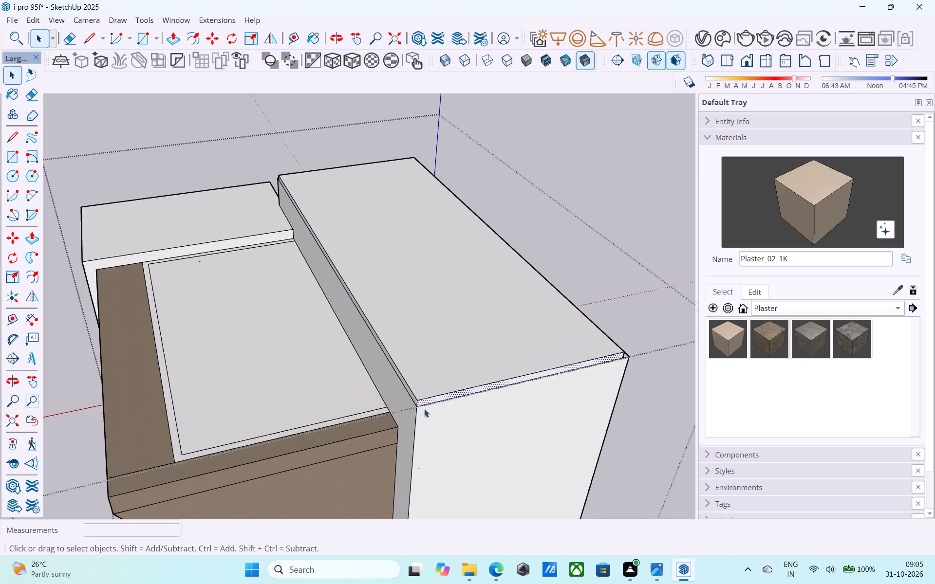
scroll(424, 409, down, 7)
middle_drag(469, 362, 75, 326)
scroll(464, 326, down, 4)
middle_drag(471, 336, 131, 371)
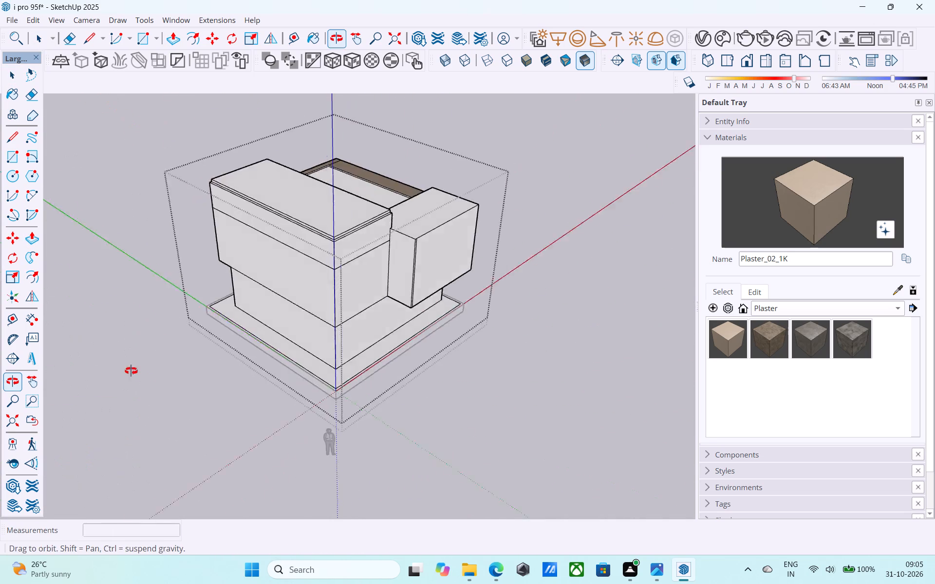
middle_drag(131, 371, 129, 362)
scroll(310, 231, up, 18)
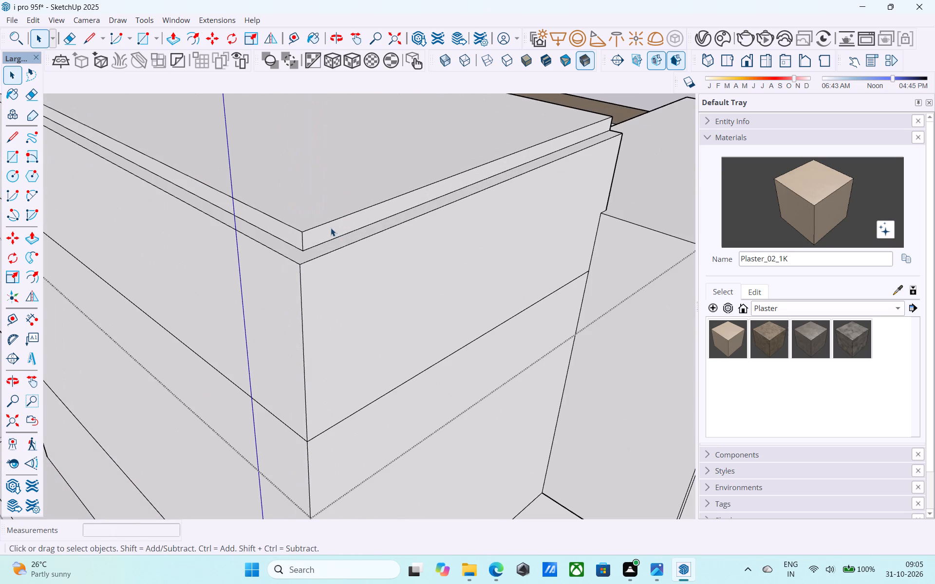
click(331, 228)
scroll(336, 231, up, 2)
key(p)
click(336, 231)
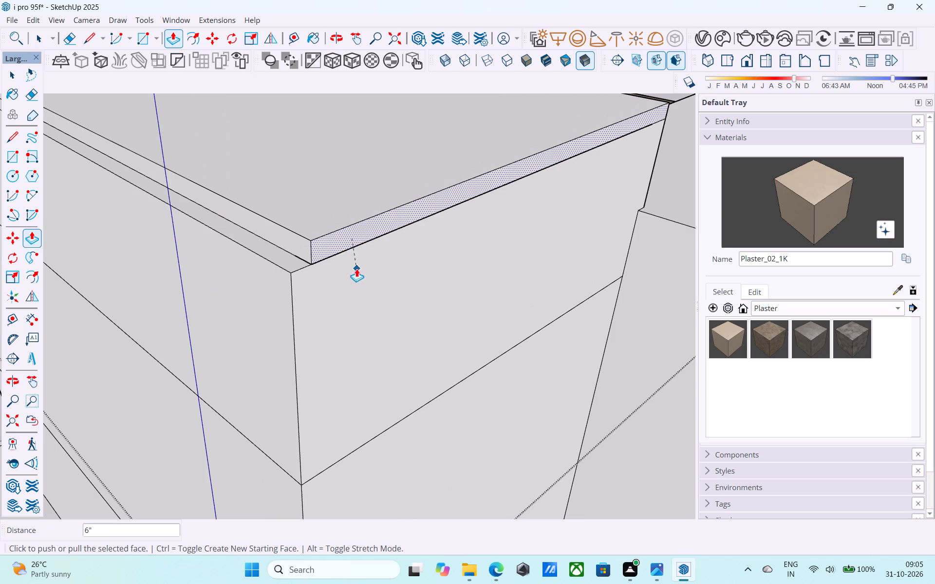
click(356, 269)
key(space)
click(301, 242)
key(p)
click(301, 242)
click(272, 289)
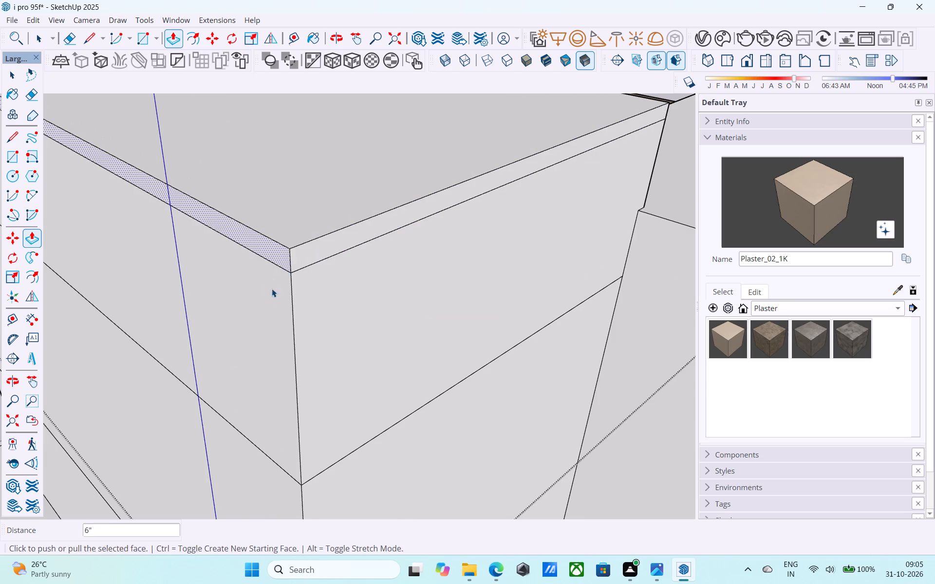
key(space)
Paint the narrow trim around the upper-floor balcony door and wood panels with the reddish Wood_Veneer_15_1K1 material from the Wood collection.
scroll(340, 333, down, 20)
middle_drag(381, 326, 900, 290)
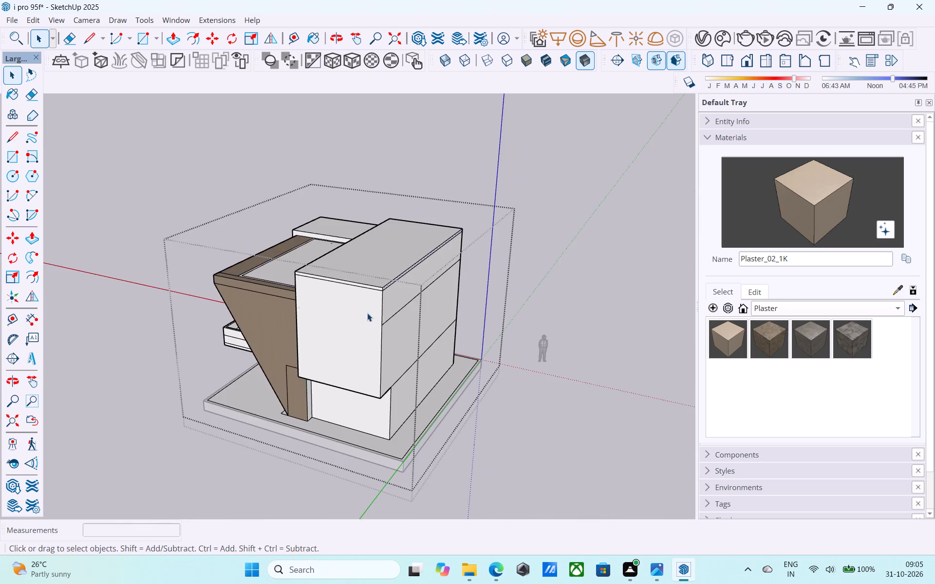
middle_drag(367, 313, 781, 287)
scroll(360, 230, up, 5)
scroll(430, 254, up, 1)
middle_drag(426, 251, 429, 203)
scroll(429, 204, down, 4)
middle_drag(396, 286, 396, 254)
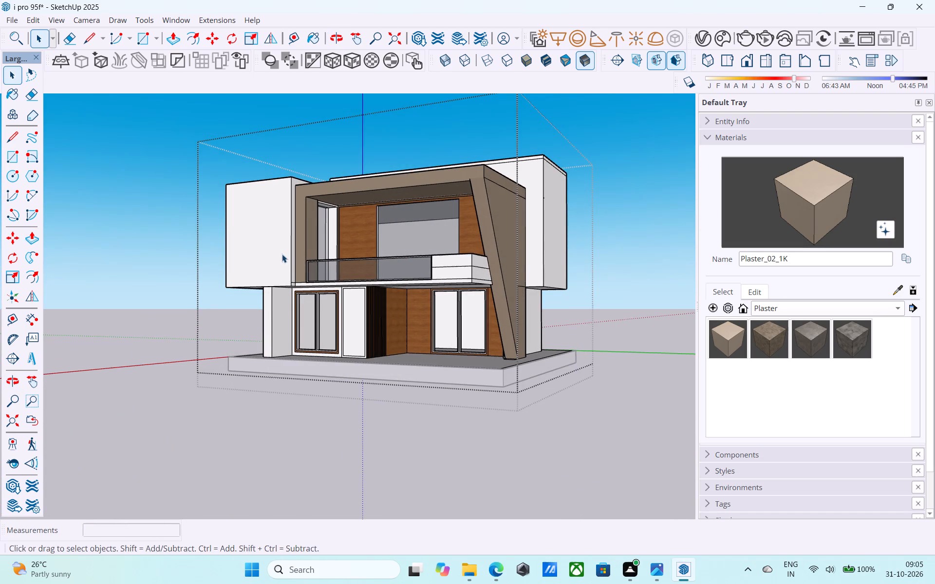
scroll(273, 253, up, 5)
middle_drag(276, 252, 188, 273)
middle_click(189, 273)
scroll(161, 267, up, 5)
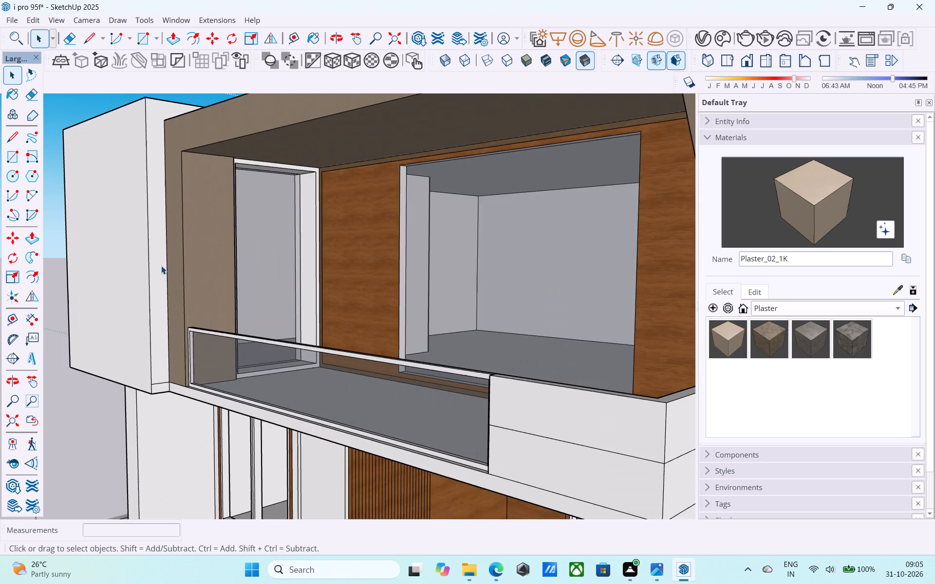
scroll(166, 266, up, 9)
middle_drag(299, 265, 134, 299)
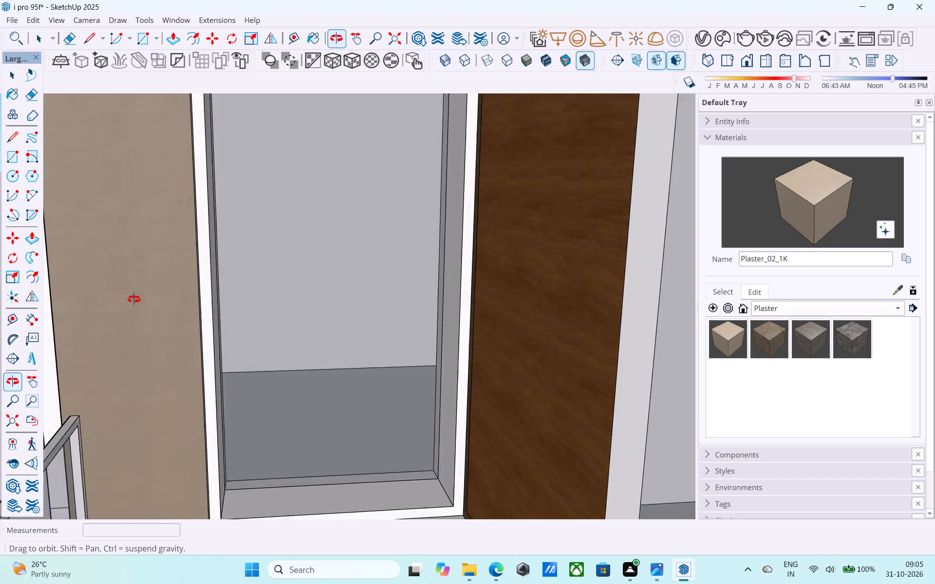
middle_drag(134, 299, 329, 270)
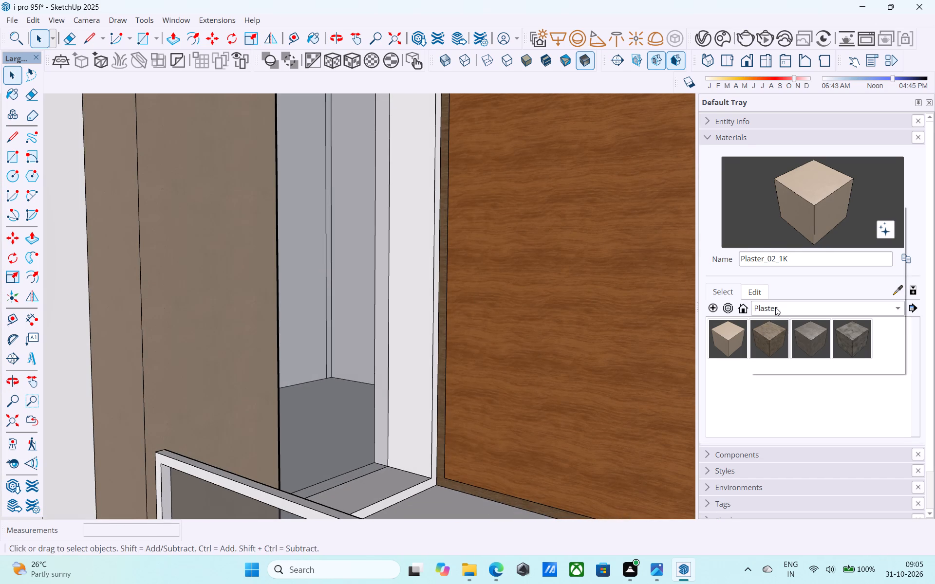
click(775, 307)
drag(776, 210, 802, 361)
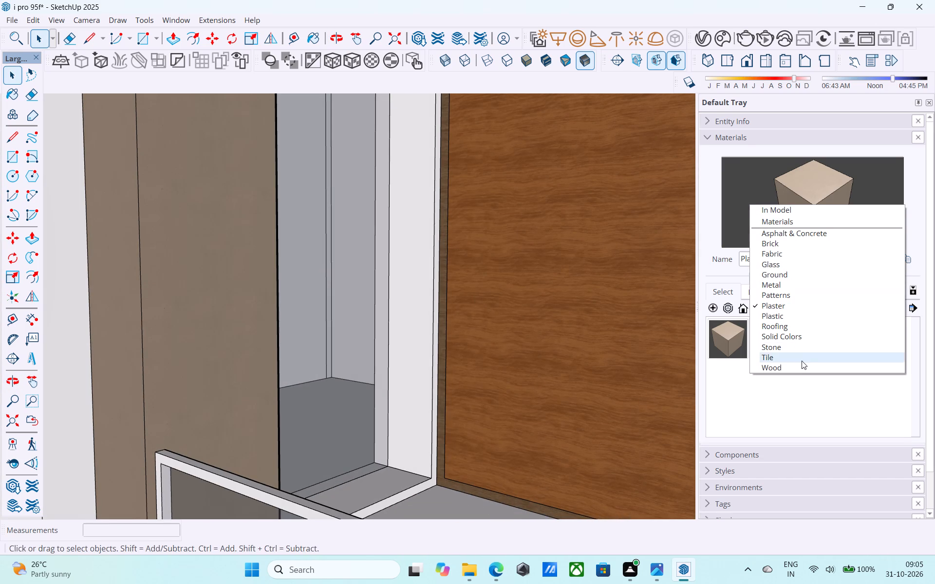
drag(802, 361, 796, 383)
click(792, 371)
click(777, 392)
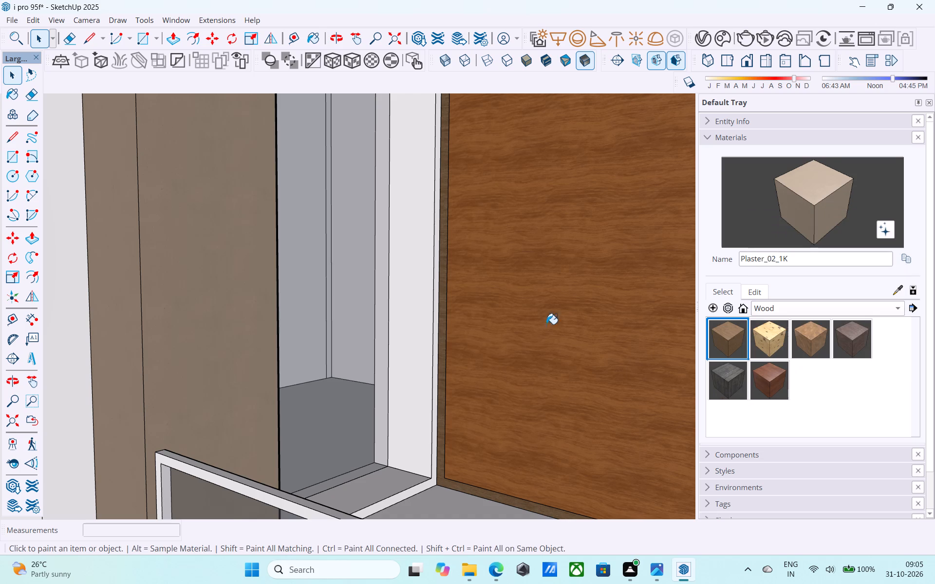
scroll(435, 292, up, 4)
click(435, 290)
Paint the white inner frames of the two-pane ground-floor window beside the column with Wood_Veneer_15_1K1.
scroll(439, 287, down, 15)
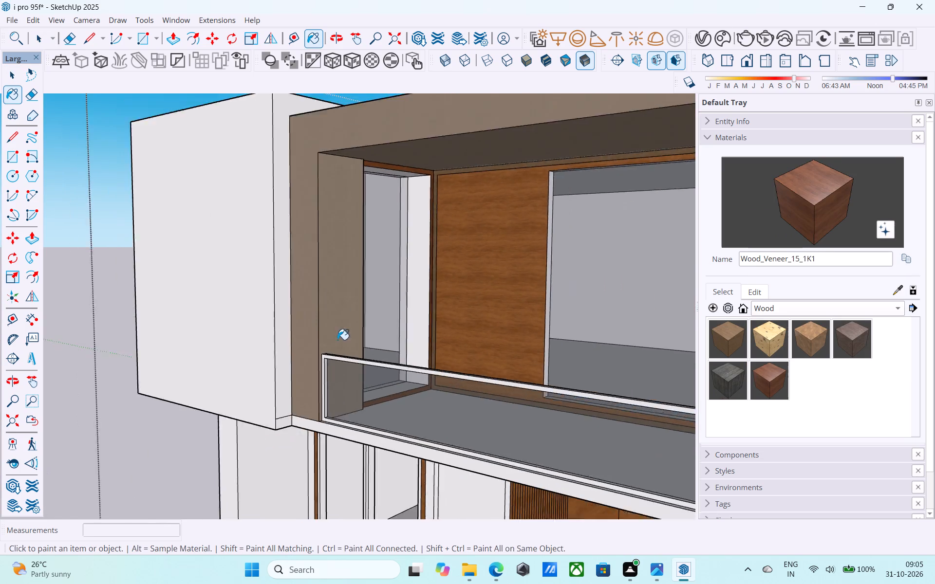
scroll(337, 340, down, 2)
scroll(531, 270, up, 5)
scroll(459, 252, up, 5)
scroll(459, 249, down, 6)
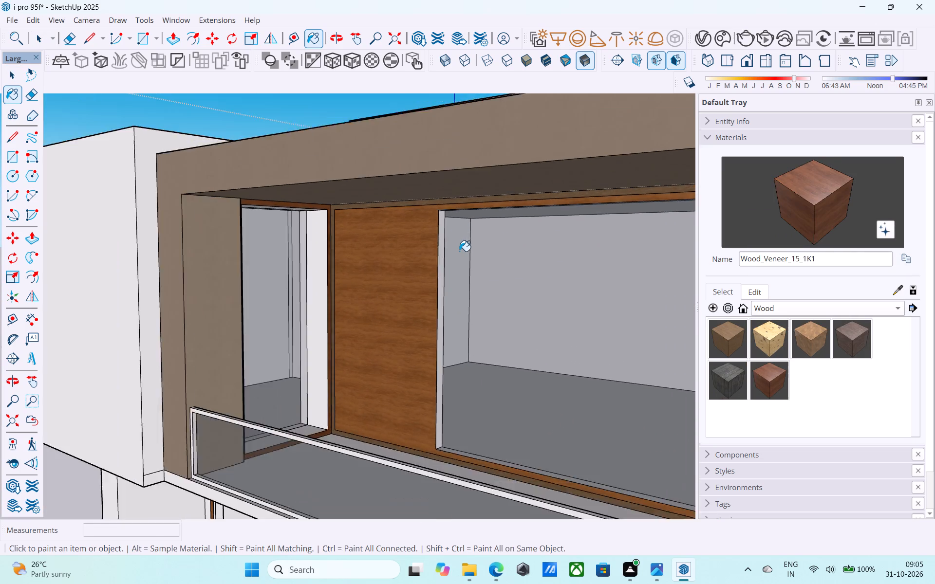
scroll(376, 284, down, 12)
scroll(347, 382, up, 14)
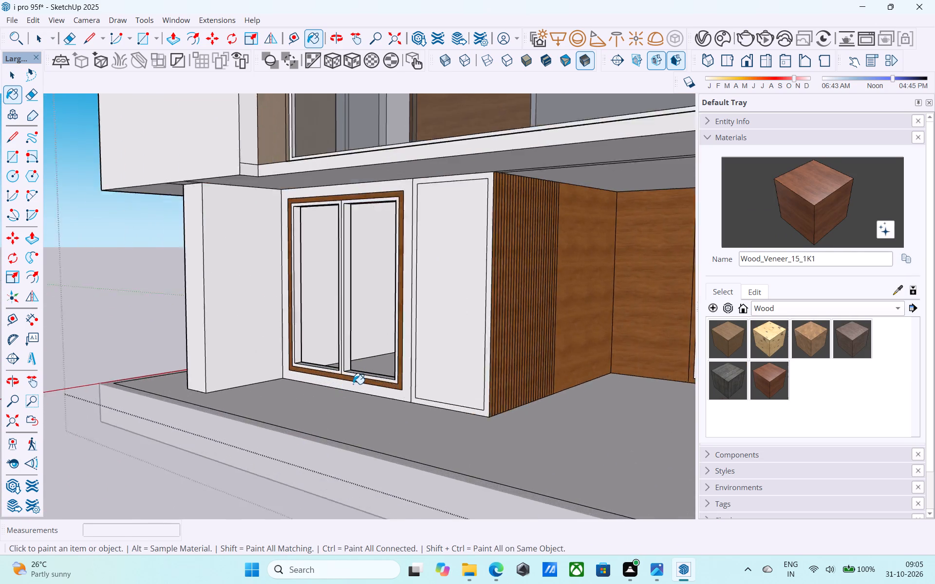
scroll(353, 384, up, 11)
click(344, 365)
click(313, 353)
Paint the thin border around the white ground-floor panel beside the window with Wood_Veneer_15_1K1.
scroll(313, 359, down, 4)
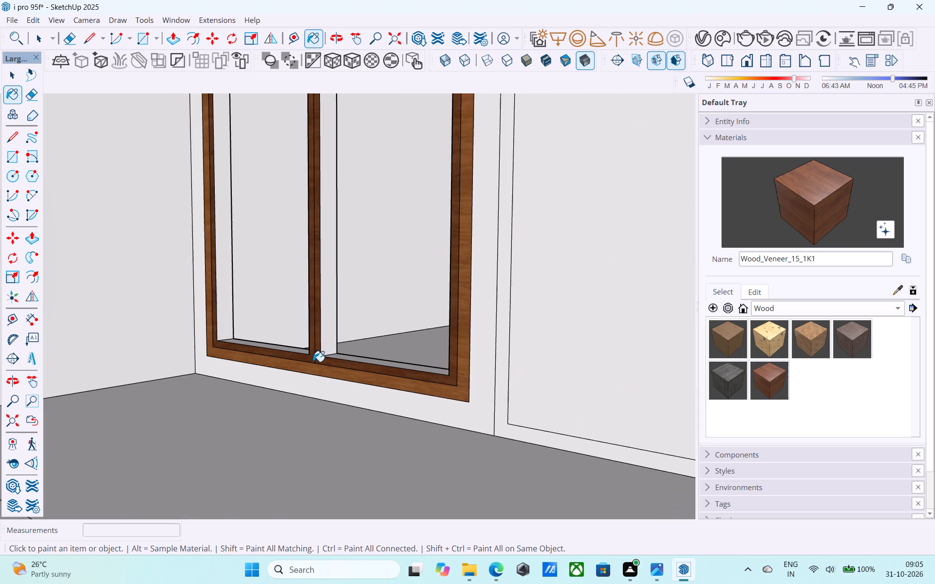
scroll(313, 362, down, 12)
middle_drag(329, 350, 411, 343)
scroll(283, 305, down, 9)
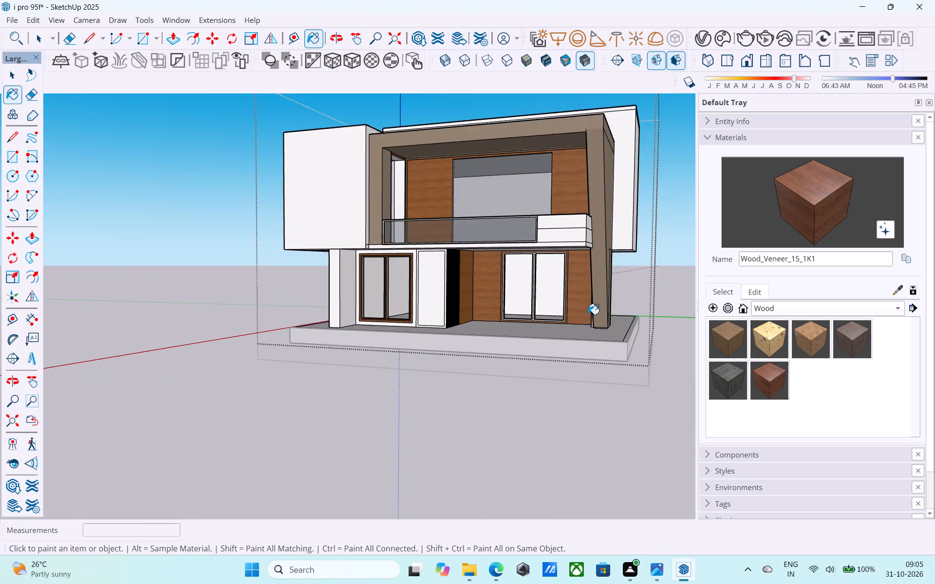
middle_drag(598, 317, 647, 336)
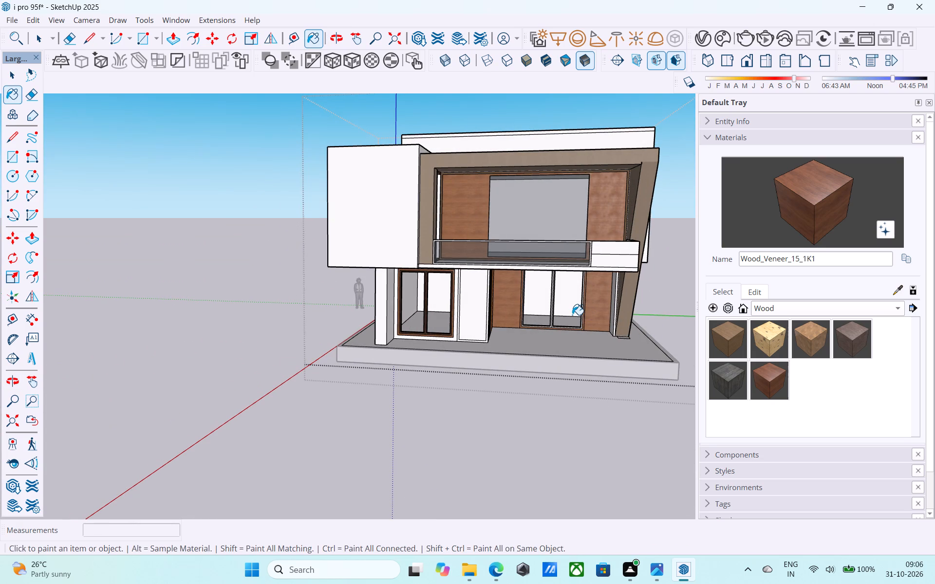
middle_drag(510, 317, 488, 302)
middle_drag(488, 302, 479, 299)
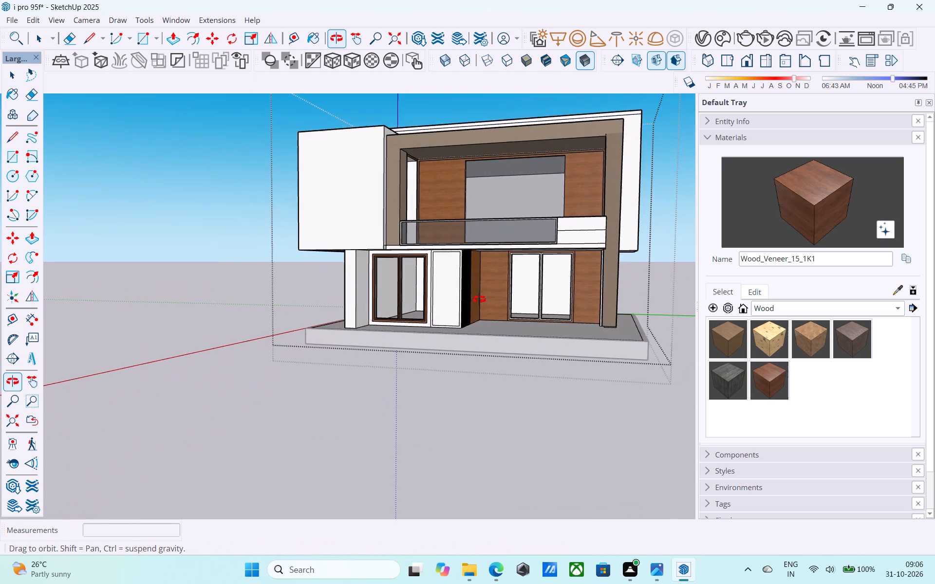
middle_drag(479, 299, 472, 307)
scroll(419, 314, up, 16)
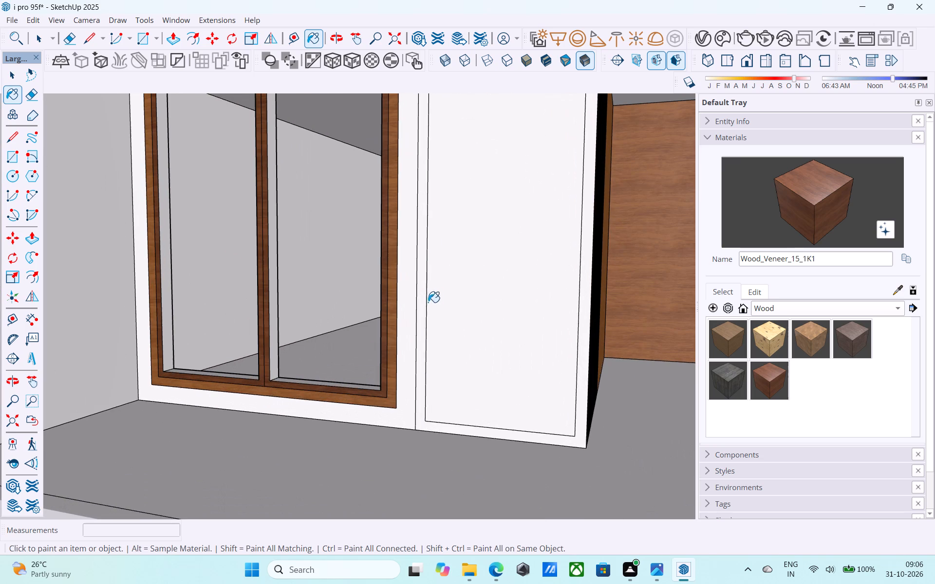
click(422, 301)
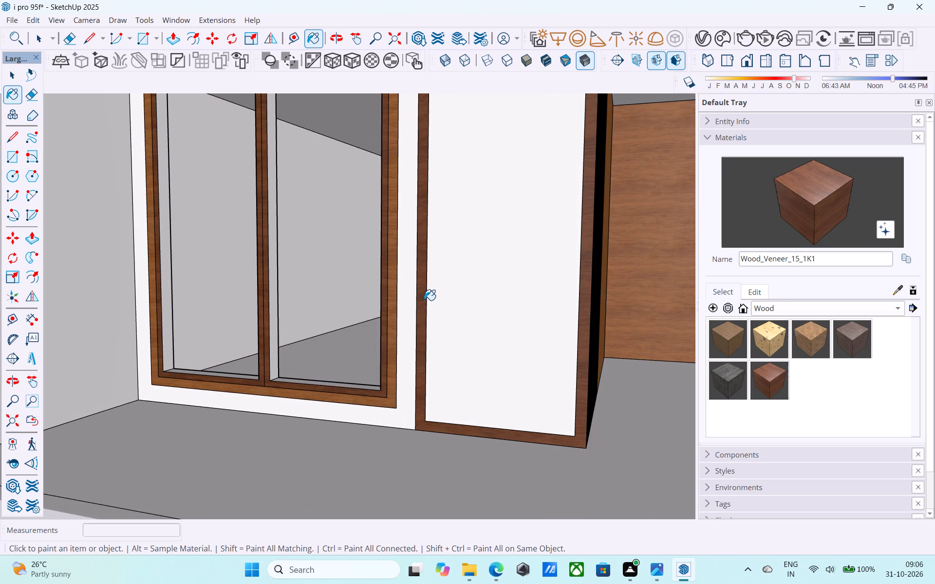
Leave the Paint Bucket tool and save the house model.
scroll(398, 368, down, 10)
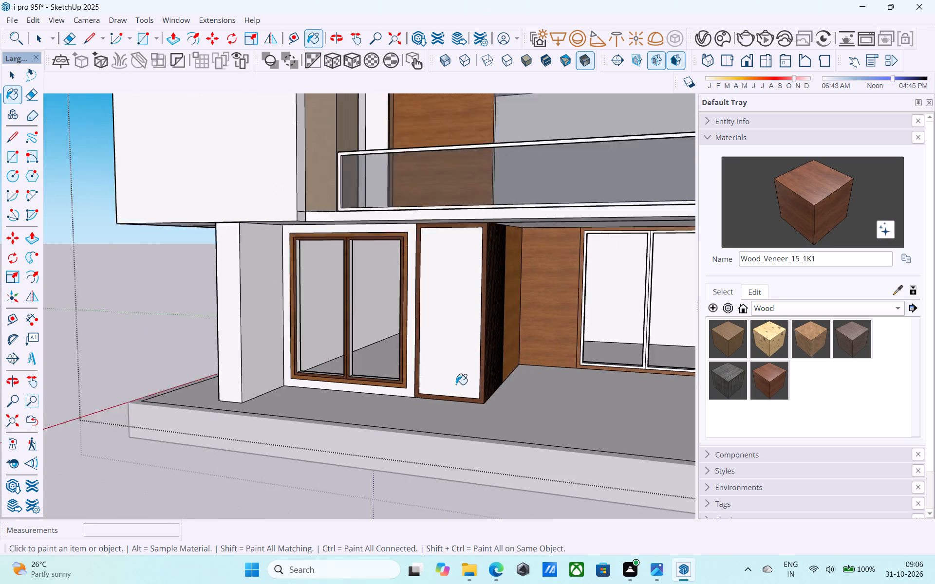
middle_drag(455, 388, 383, 383)
scroll(380, 306, down, 5)
middle_drag(496, 354, 479, 412)
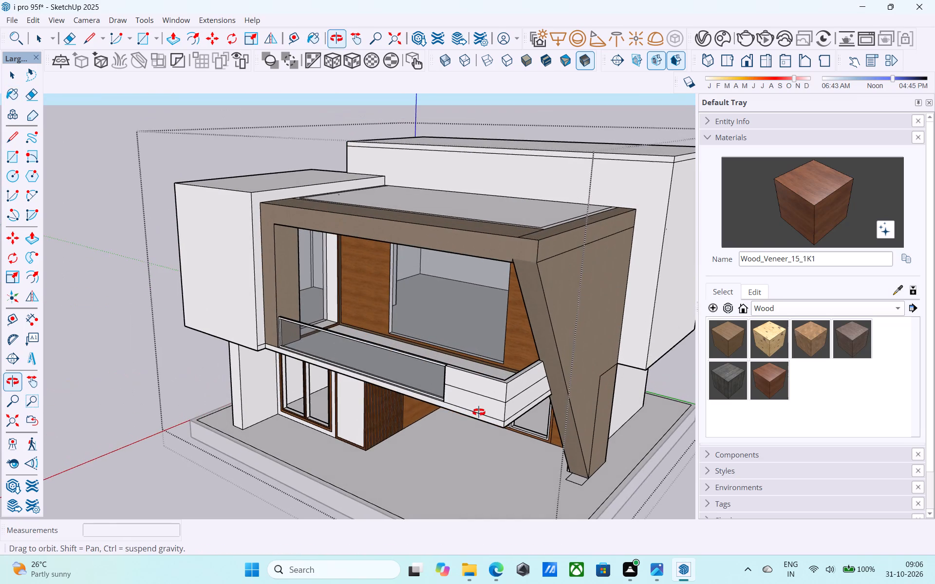
middle_drag(479, 412, 479, 410)
key(space)
key(ctrl+s)
Browse the materials already in the model for an alternative finish for the house's projecting balcony frame.
scroll(491, 381, down, 5)
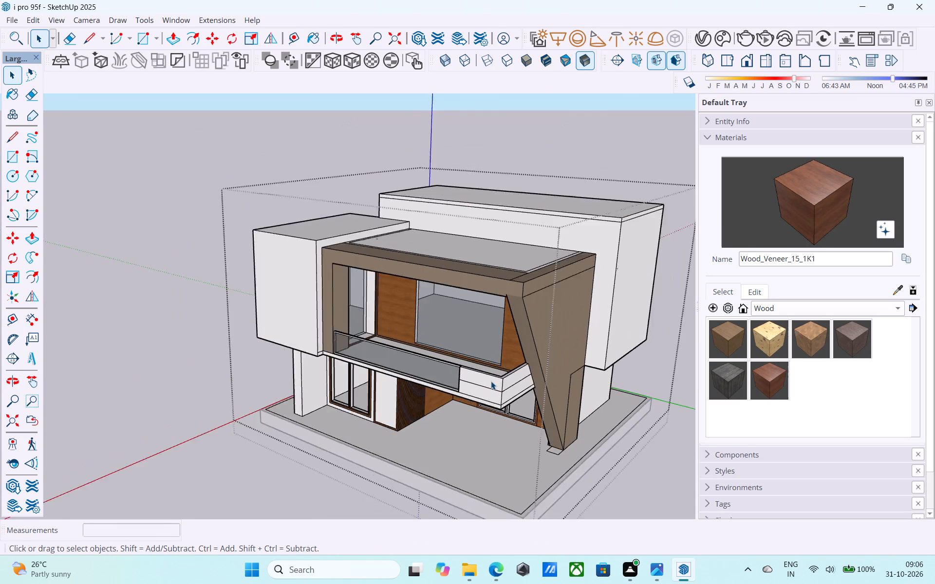
scroll(491, 381, down, 2)
shift+middle_drag(491, 381, 521, 415)
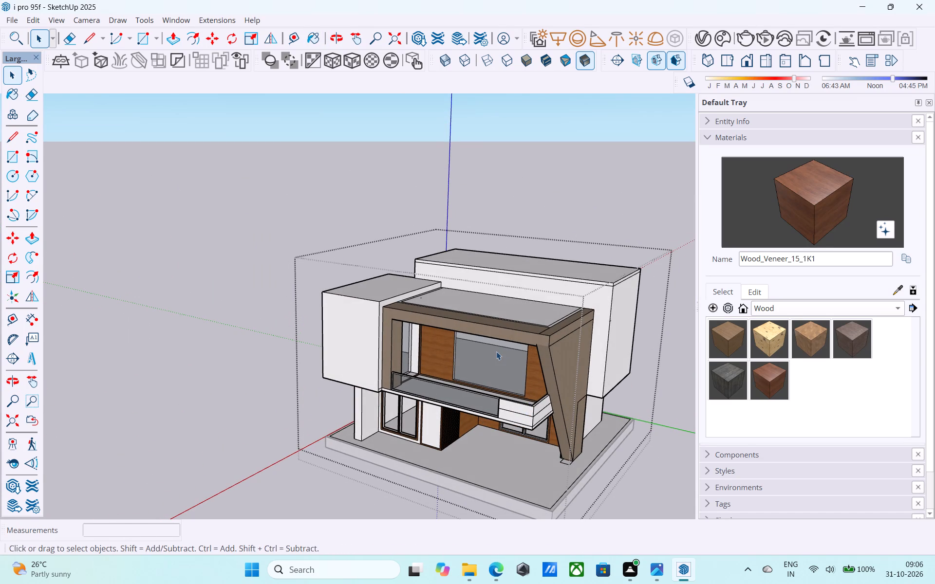
middle_drag(497, 352, 493, 306)
middle_drag(531, 339, 514, 323)
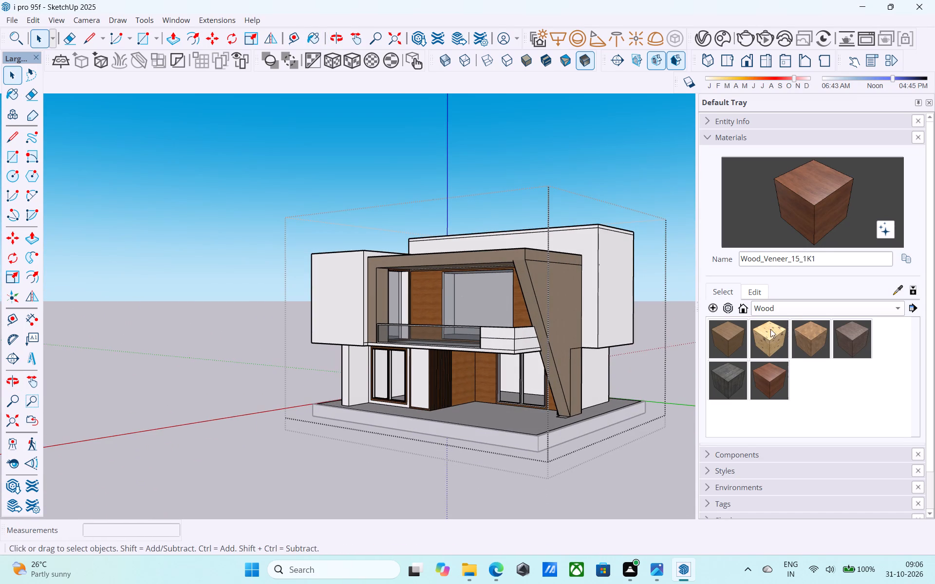
click(794, 306)
click(780, 150)
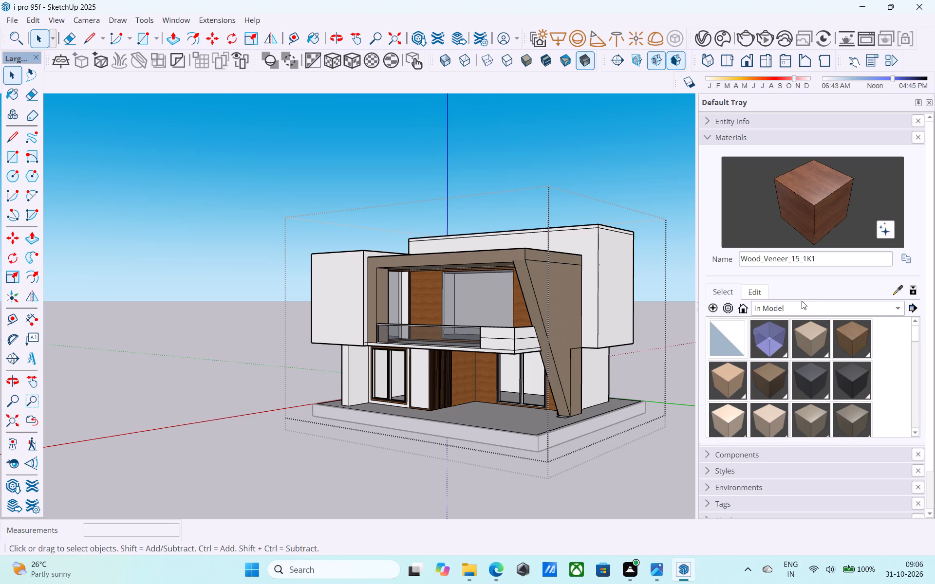
click(819, 348)
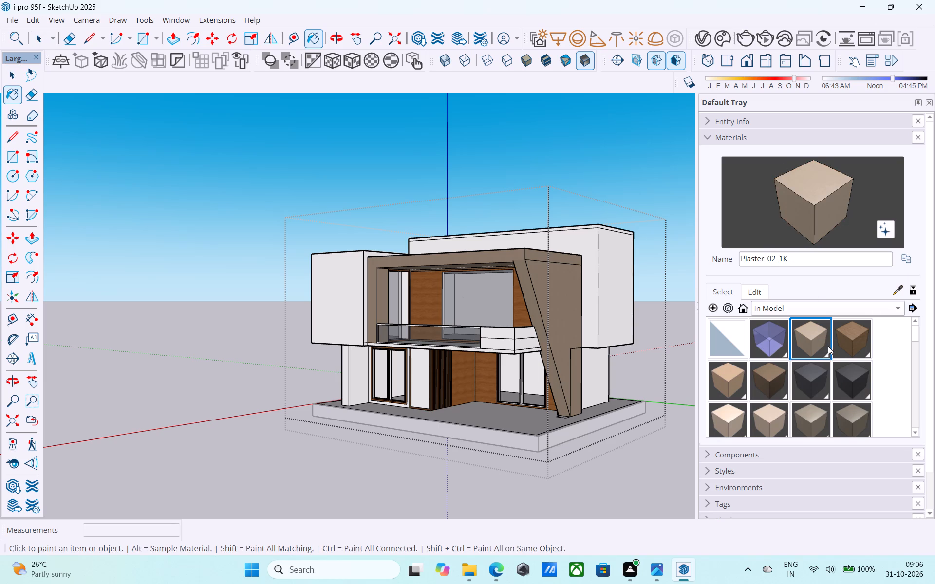
click(855, 341)
click(743, 375)
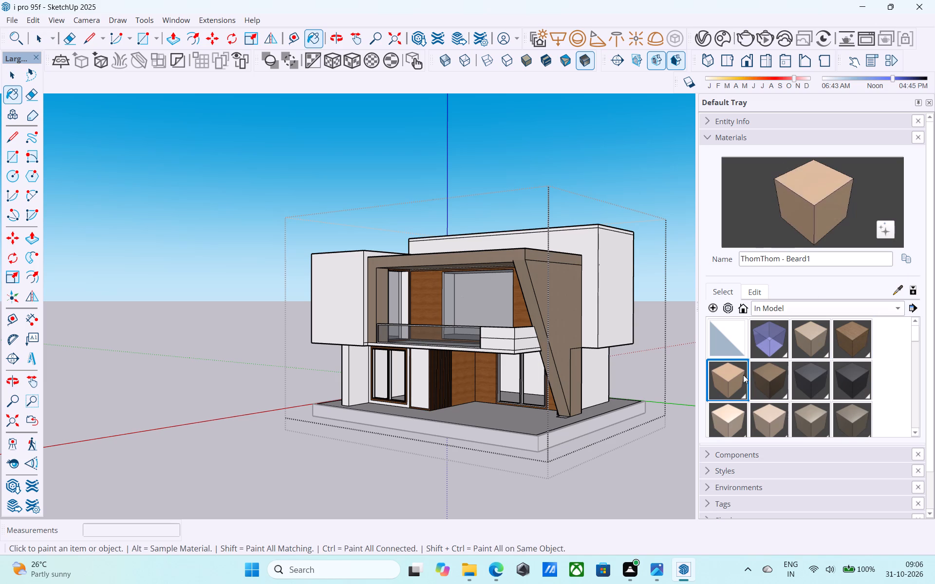
click(765, 379)
scroll(769, 328, down, 4)
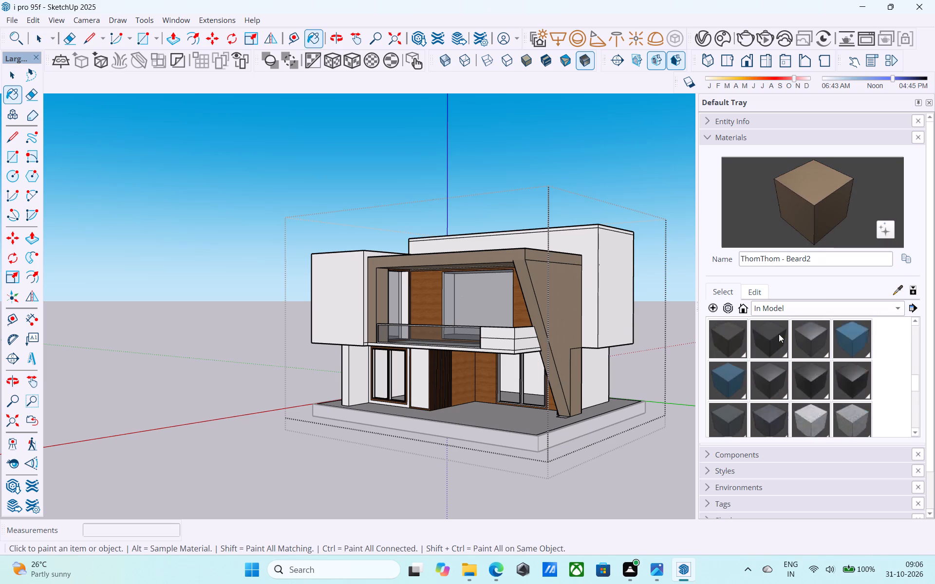
scroll(779, 334, down, 2)
scroll(802, 350, up, 6)
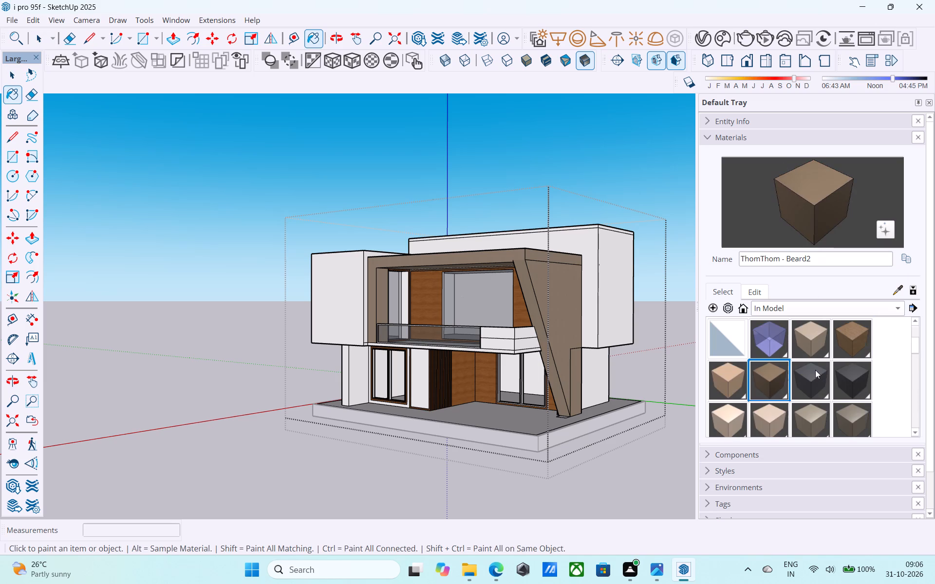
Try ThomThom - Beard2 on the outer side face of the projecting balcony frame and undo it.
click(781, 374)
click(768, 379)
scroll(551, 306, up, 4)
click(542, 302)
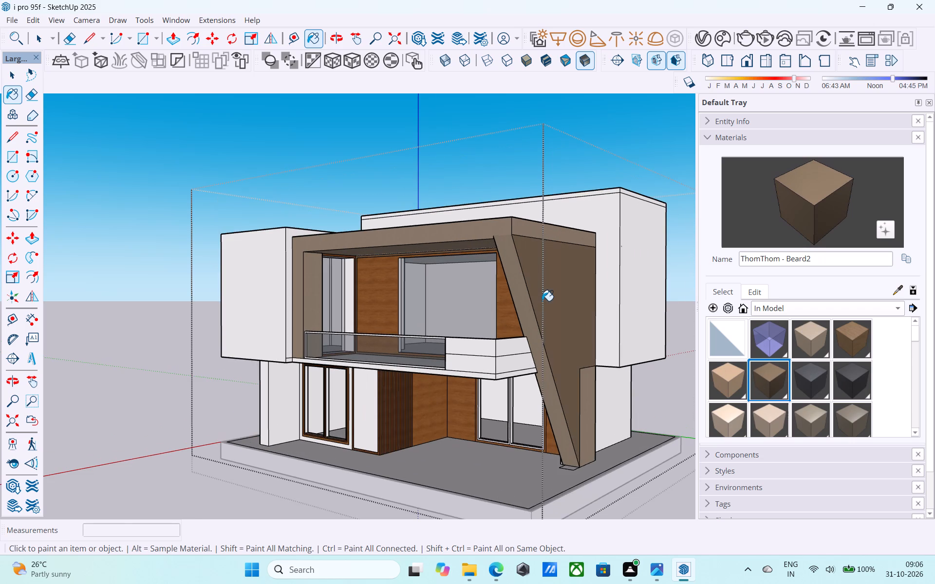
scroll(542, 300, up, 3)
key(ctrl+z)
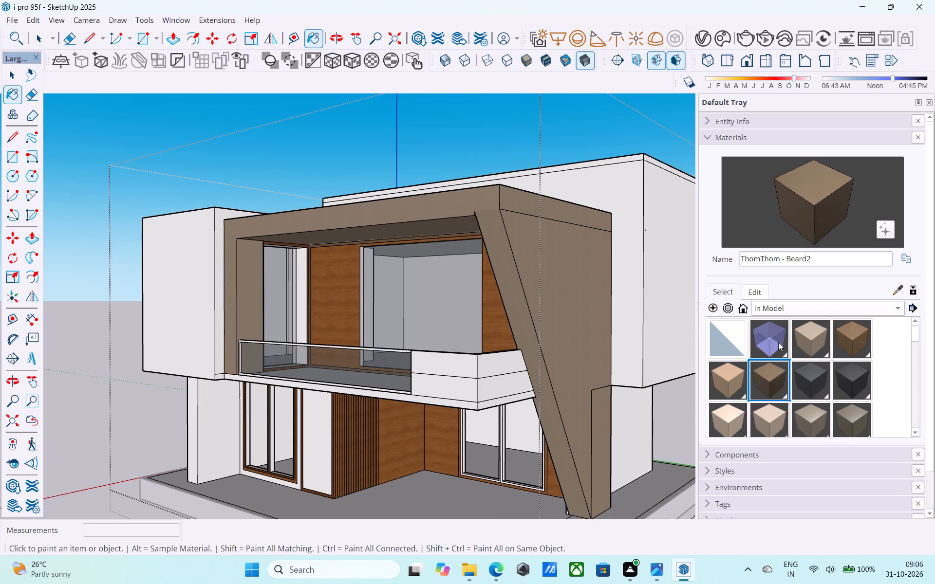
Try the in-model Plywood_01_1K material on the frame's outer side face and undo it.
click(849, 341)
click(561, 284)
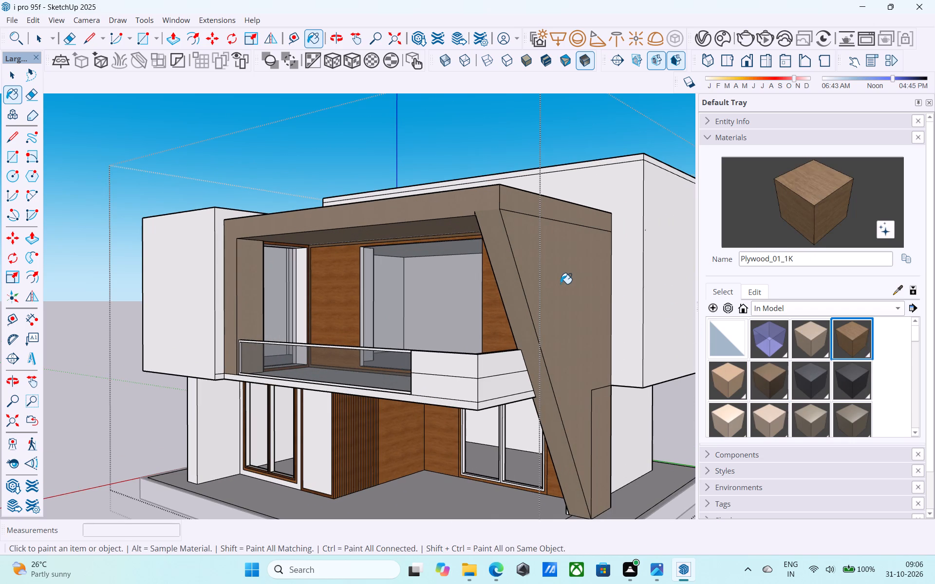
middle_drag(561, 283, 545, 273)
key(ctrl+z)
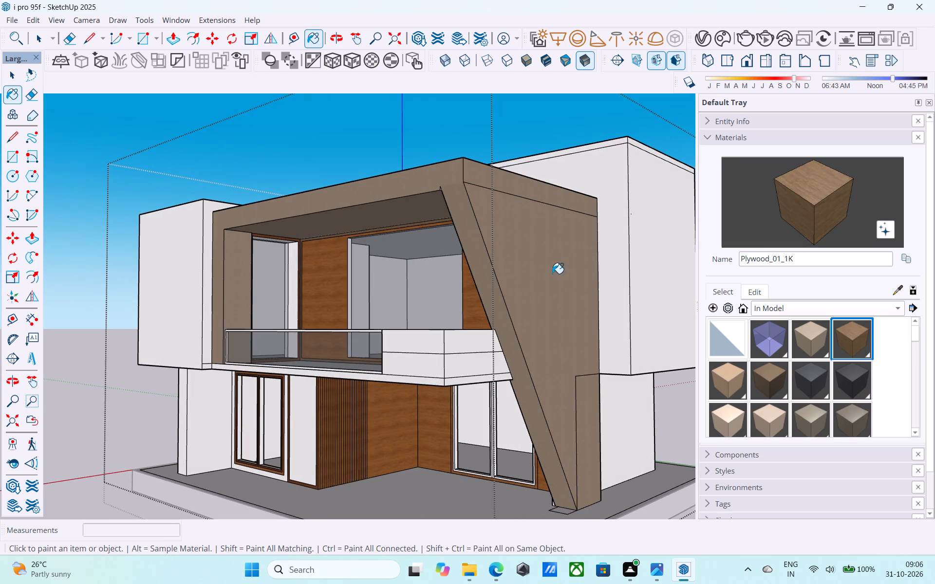
Paint the balcony frame's outer side face and front top beam with Plaster_02_1K from the Plaster collection, undoing any spill onto the rear wall.
click(808, 302)
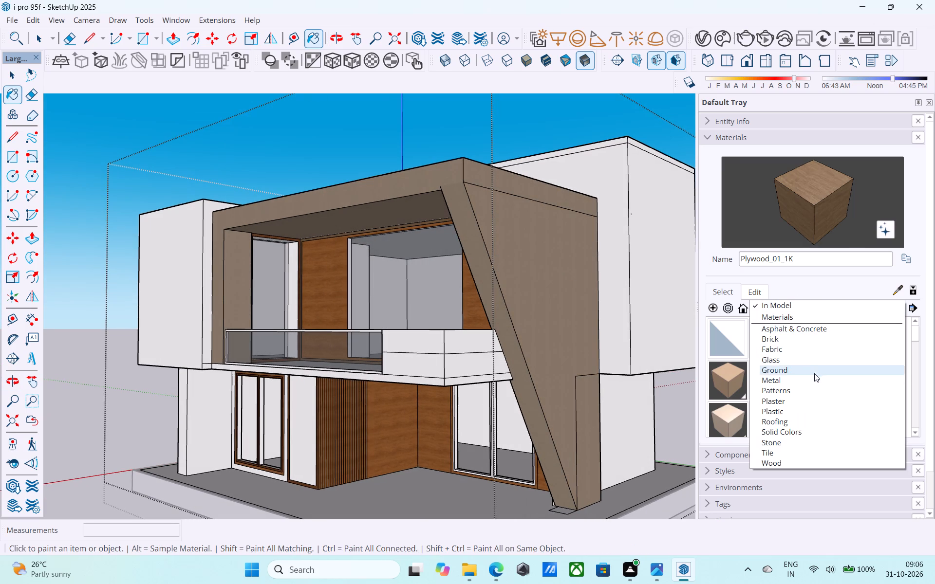
drag(815, 401, 812, 406)
click(736, 337)
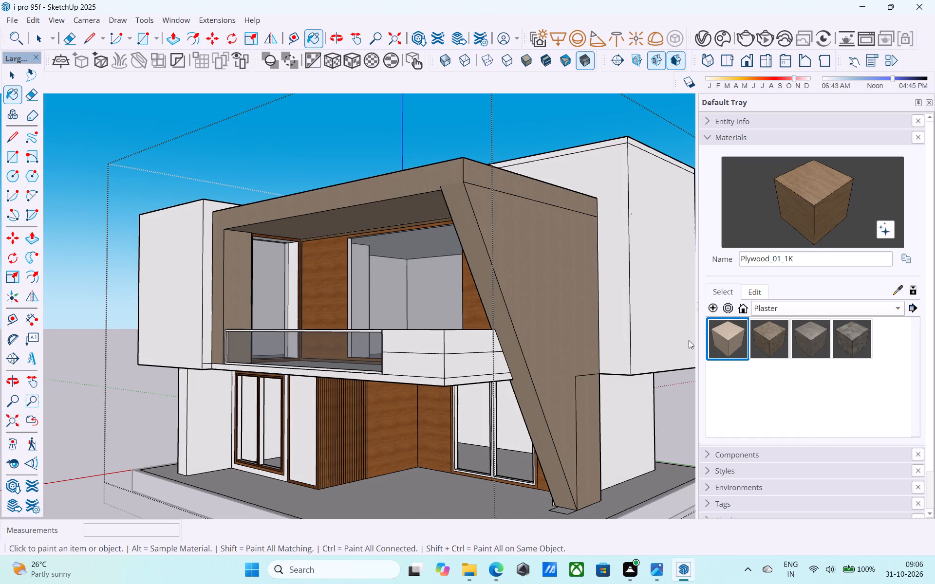
scroll(511, 271, up, 4)
middle_drag(511, 271, 546, 298)
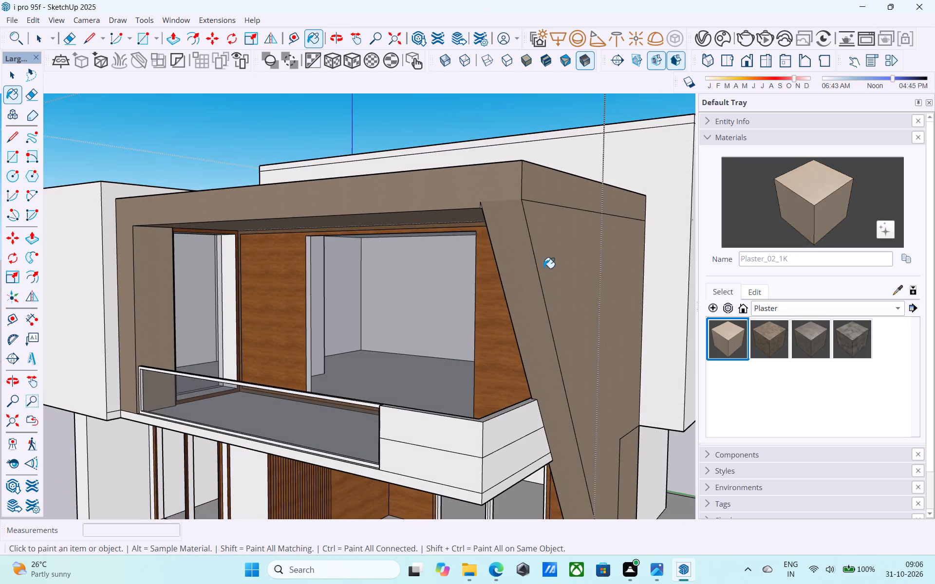
click(563, 254)
click(490, 183)
click(597, 175)
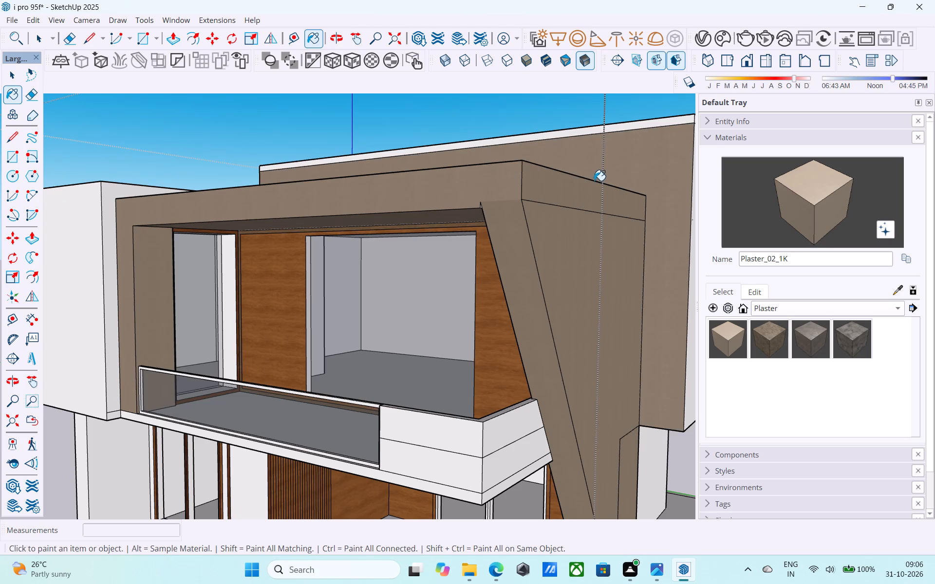
key(ctrl+z)
Paint the frame's slanted leg, the opposite post's inner and front faces, and the balcony soffit with Plaster_02_1K.
click(527, 279)
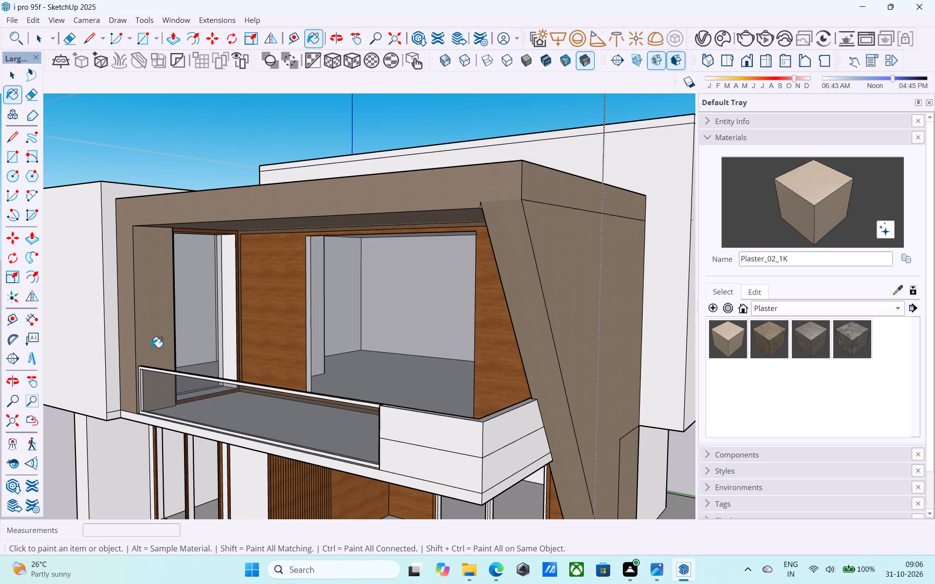
click(145, 272)
click(128, 259)
scroll(372, 234, up, 1)
middle_drag(372, 234, 376, 191)
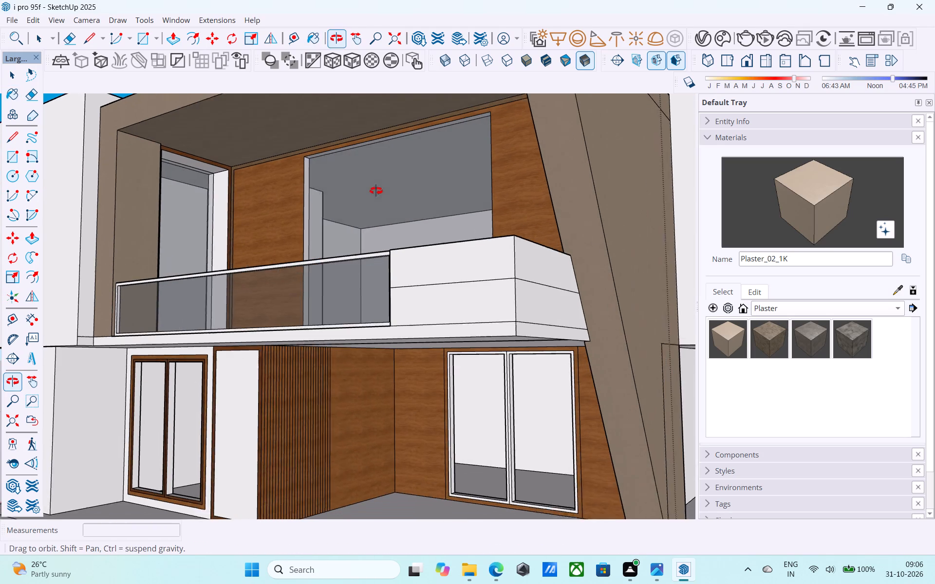
middle_drag(376, 191, 376, 191)
click(268, 124)
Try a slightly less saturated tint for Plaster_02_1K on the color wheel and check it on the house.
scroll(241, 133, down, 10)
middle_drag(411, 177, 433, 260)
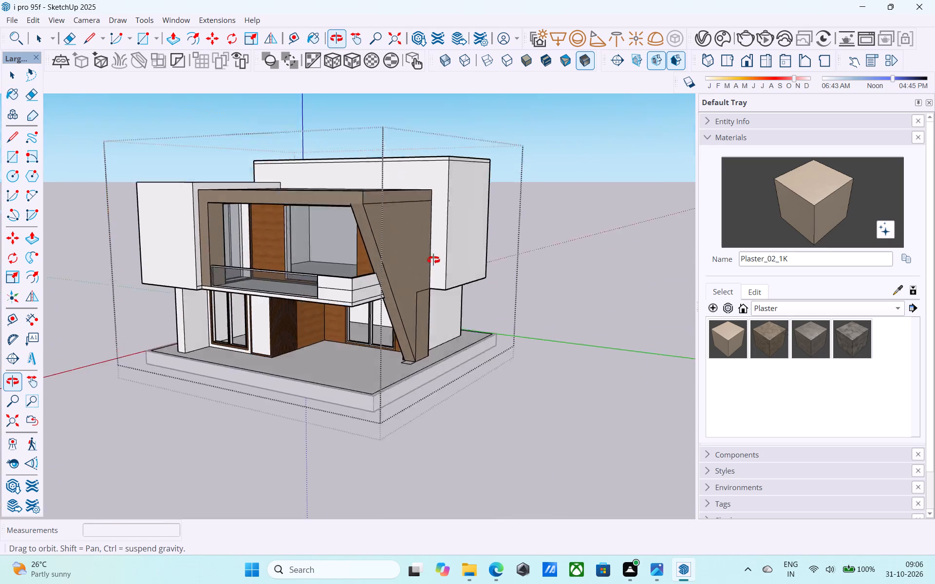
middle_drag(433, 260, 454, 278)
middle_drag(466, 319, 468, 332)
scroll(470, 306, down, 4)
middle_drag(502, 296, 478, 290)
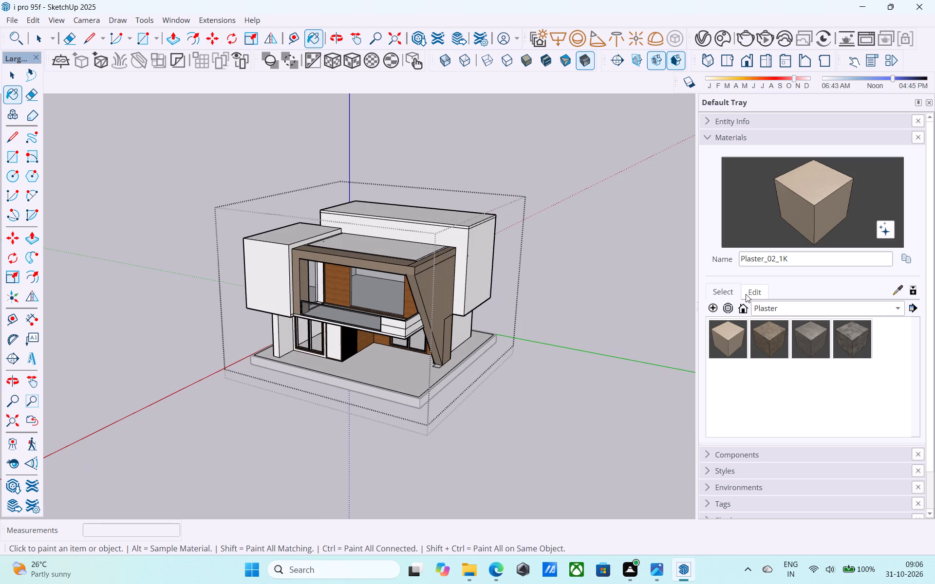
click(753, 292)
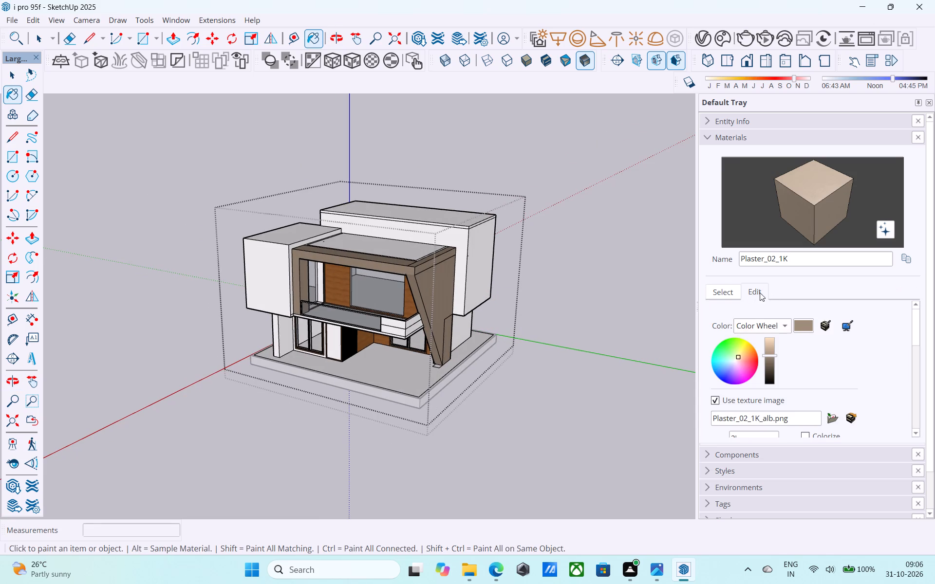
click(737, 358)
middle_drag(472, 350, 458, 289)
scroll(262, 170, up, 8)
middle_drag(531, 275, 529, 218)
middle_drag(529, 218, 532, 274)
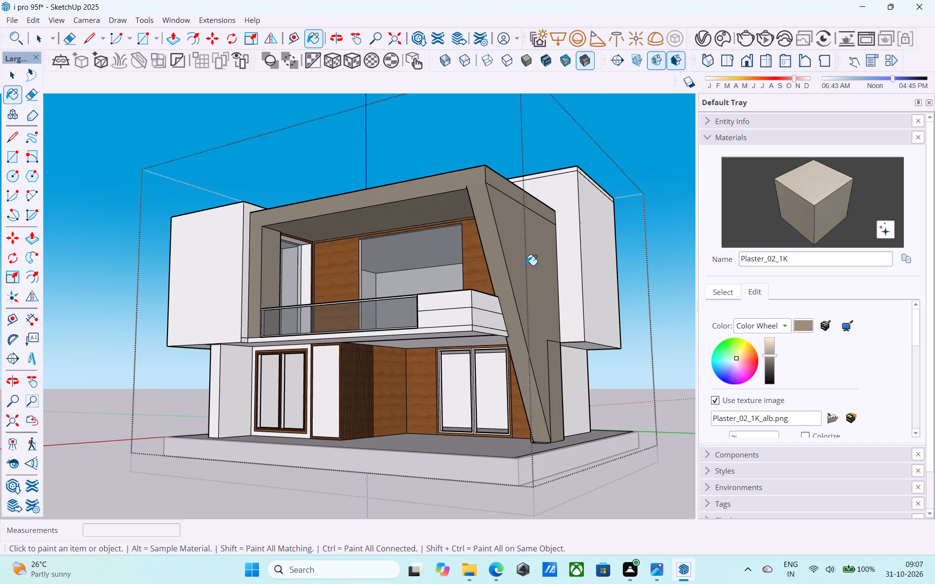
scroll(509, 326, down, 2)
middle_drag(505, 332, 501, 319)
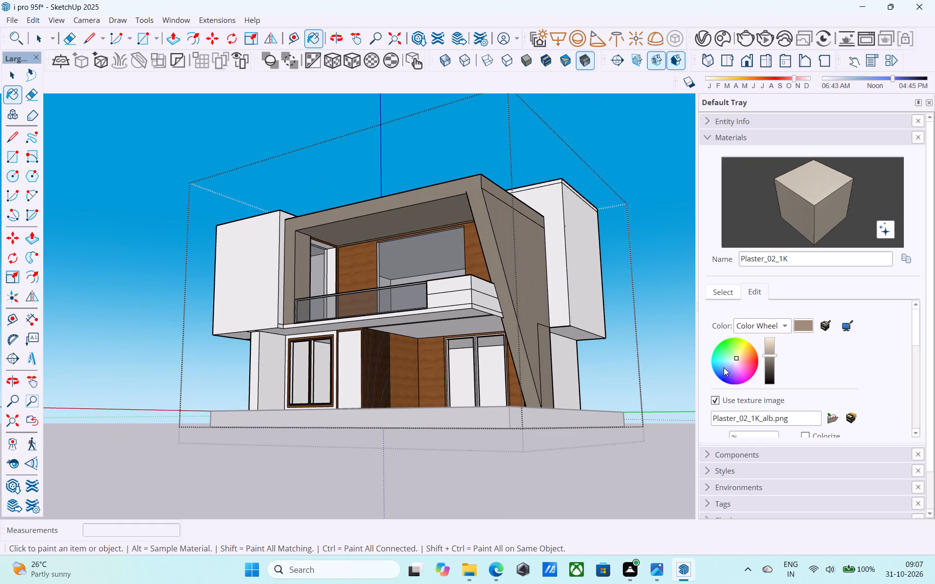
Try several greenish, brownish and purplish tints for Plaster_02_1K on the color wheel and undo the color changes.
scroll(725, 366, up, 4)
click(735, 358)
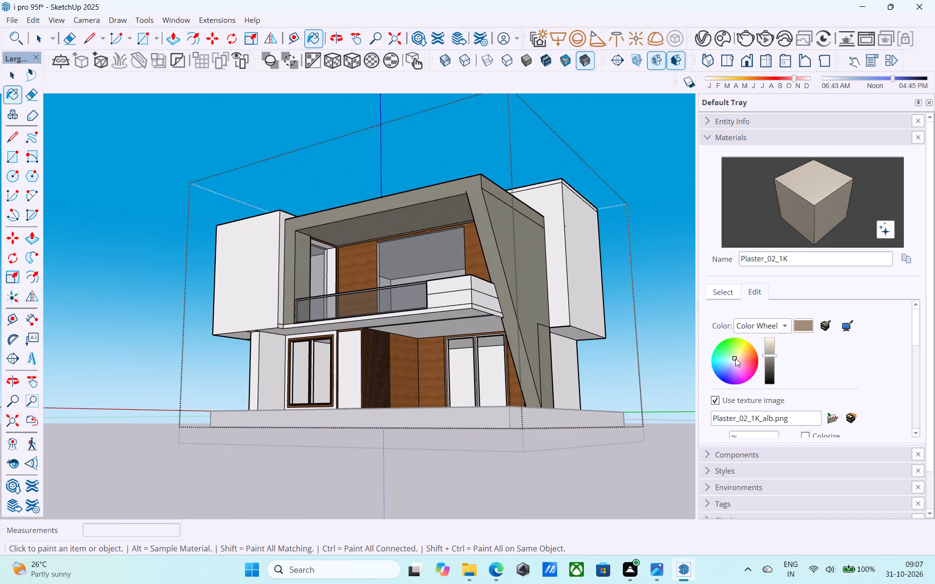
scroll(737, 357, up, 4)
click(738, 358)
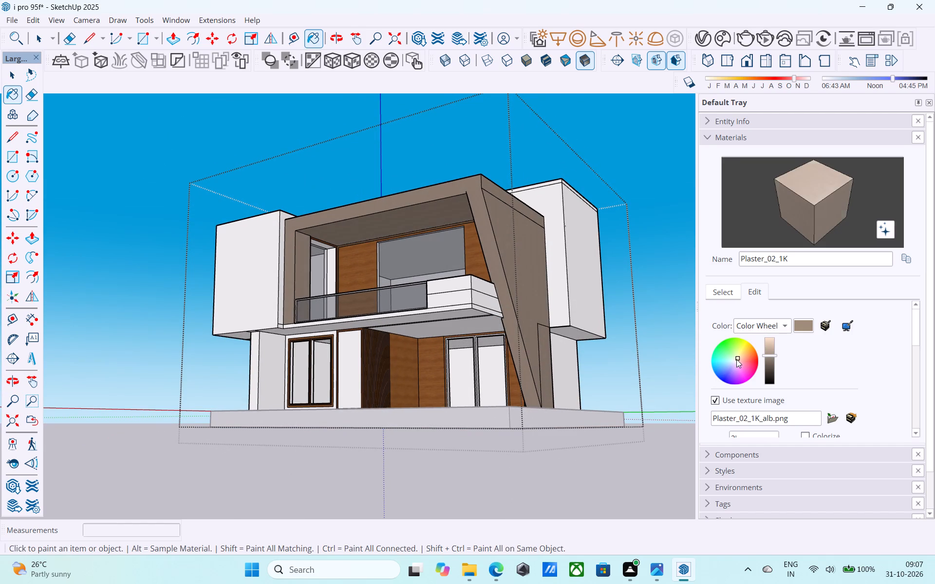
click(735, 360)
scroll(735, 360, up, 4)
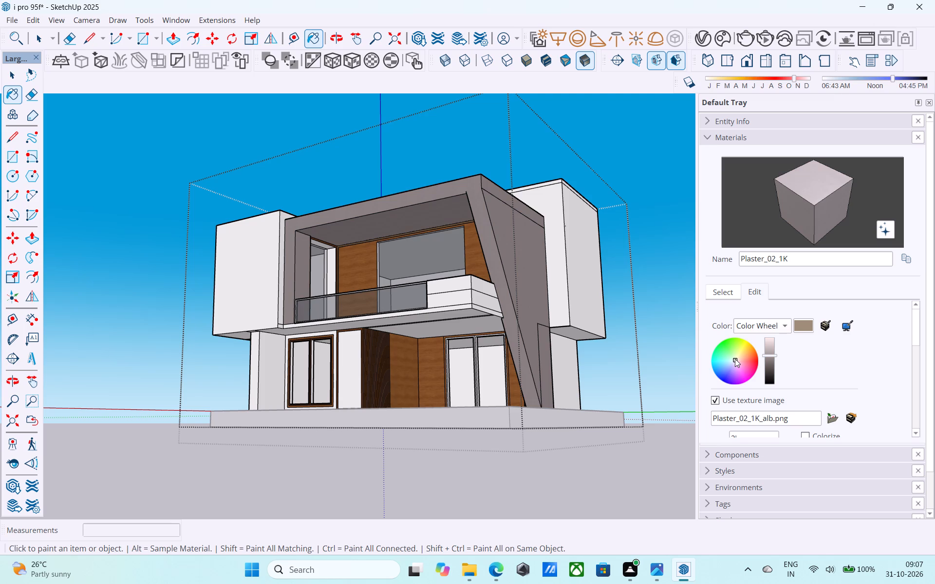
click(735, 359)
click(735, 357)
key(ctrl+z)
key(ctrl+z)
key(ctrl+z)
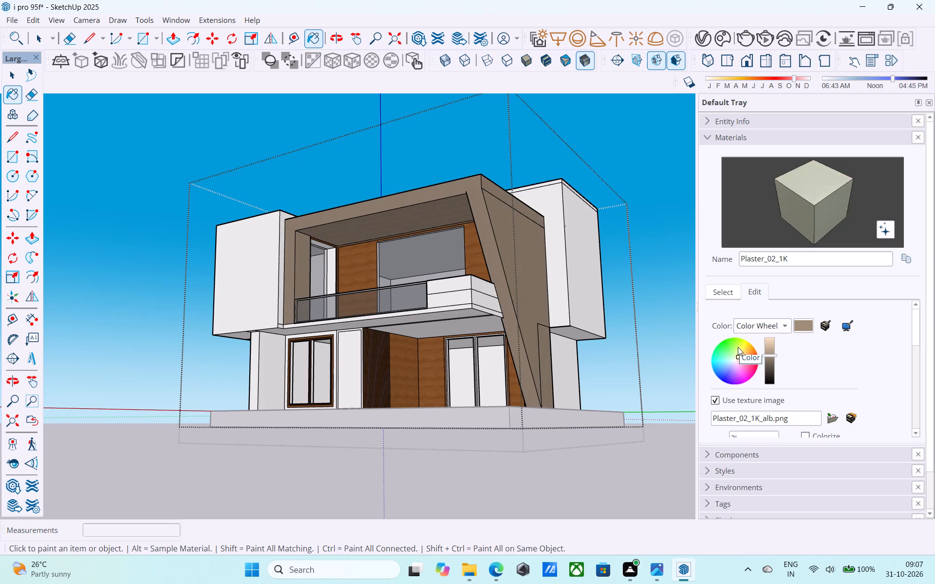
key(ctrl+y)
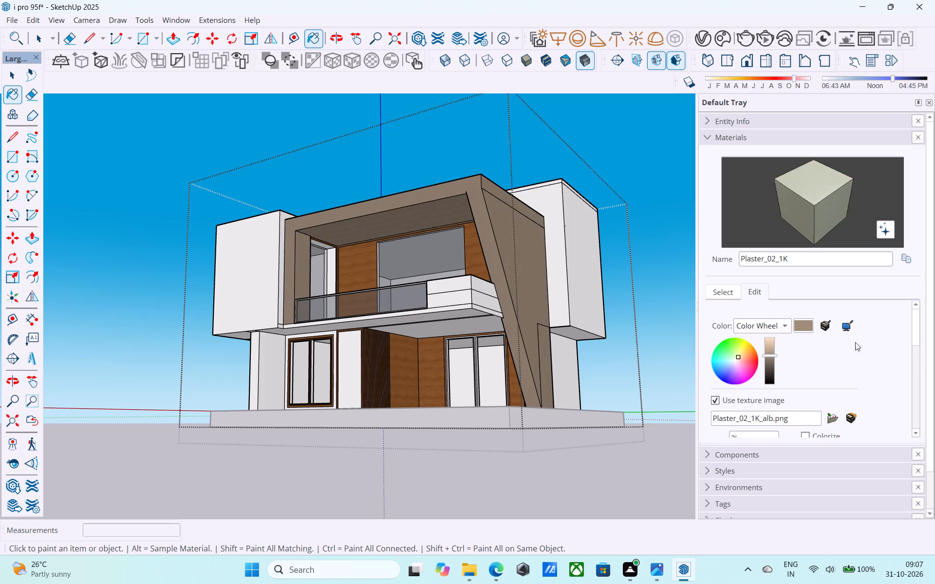
Reapply Plaster_02_1K from the Plaster collection to the frame's outer side face and slanted leg.
click(721, 290)
click(734, 337)
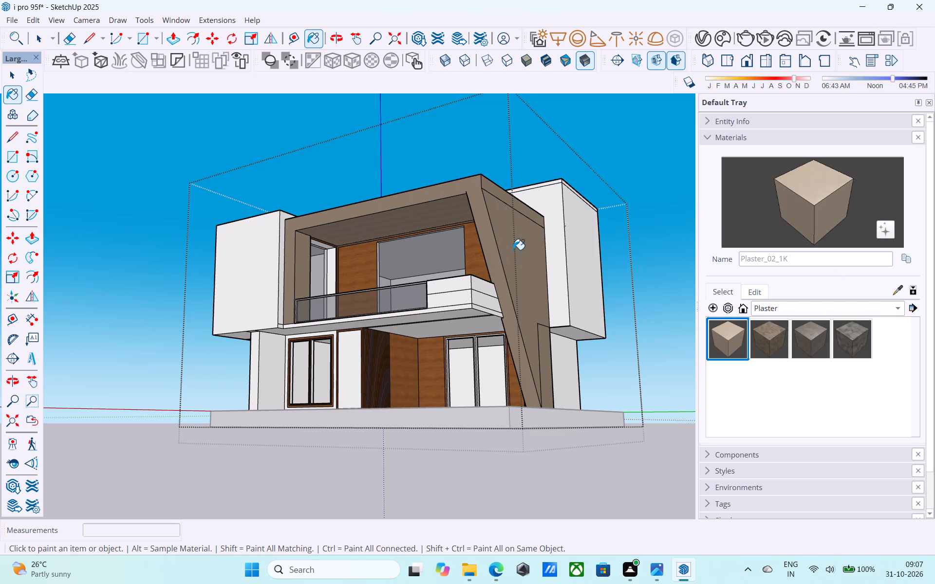
click(519, 244)
click(493, 243)
Open Plaster_02_1K for editing and lighten its color slightly with the brightness slider beside the color wheel.
click(760, 290)
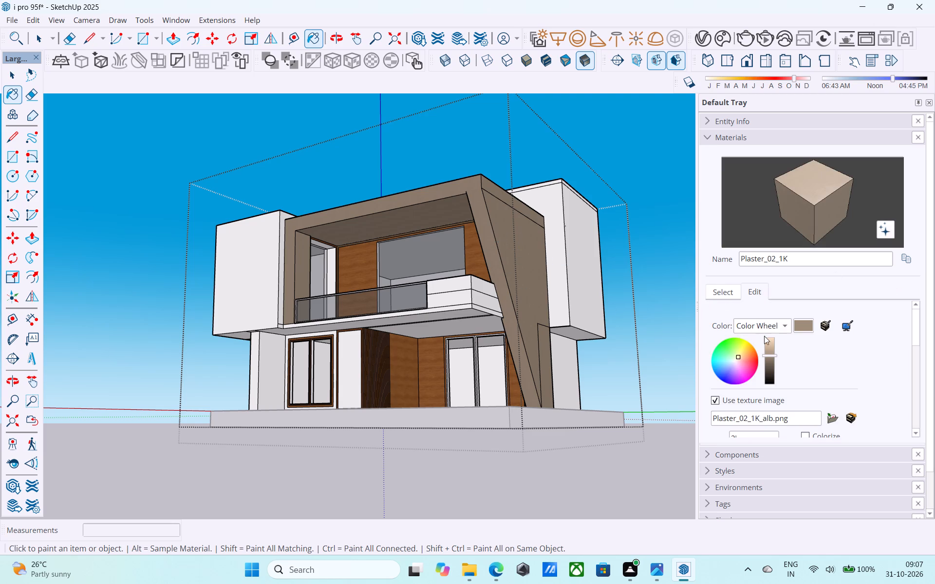
drag(769, 354, 771, 350)
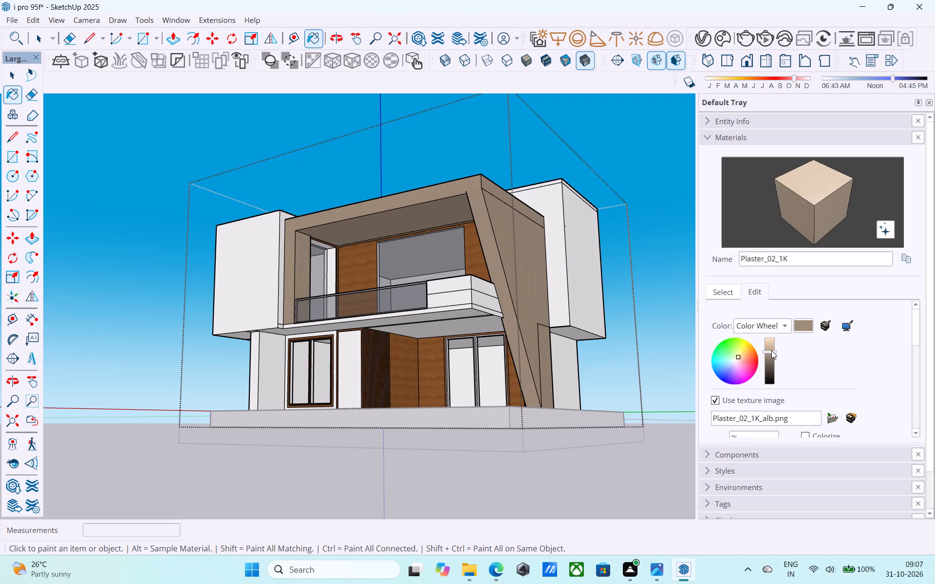
drag(771, 350, 771, 348)
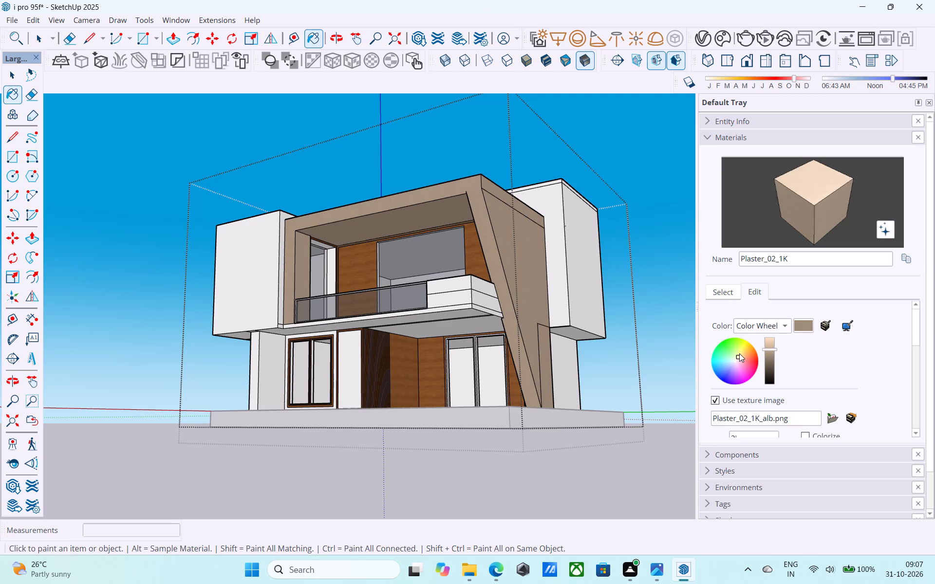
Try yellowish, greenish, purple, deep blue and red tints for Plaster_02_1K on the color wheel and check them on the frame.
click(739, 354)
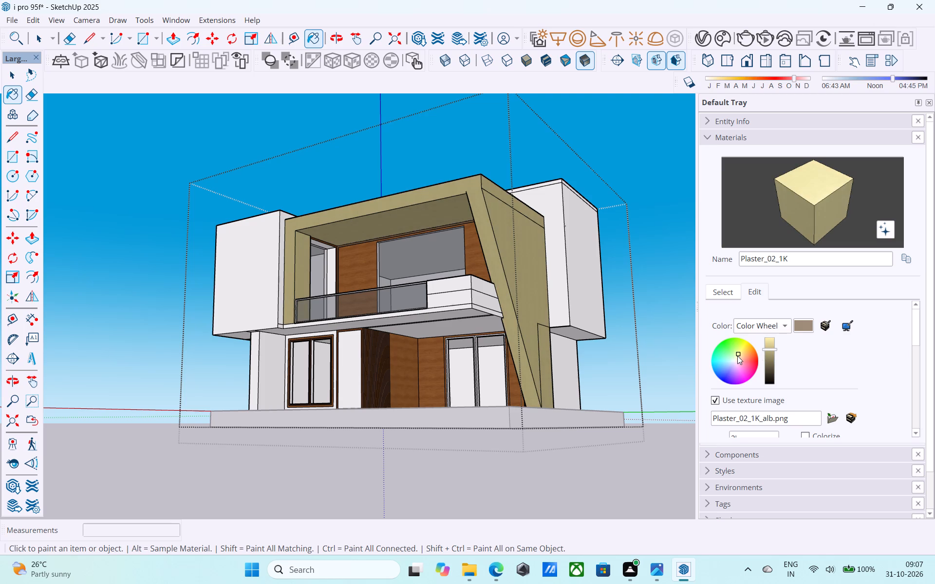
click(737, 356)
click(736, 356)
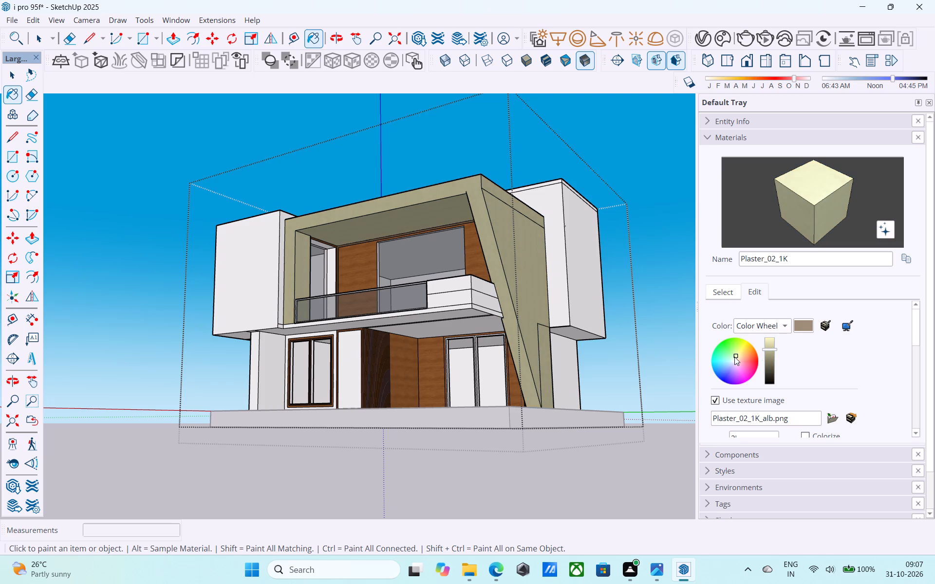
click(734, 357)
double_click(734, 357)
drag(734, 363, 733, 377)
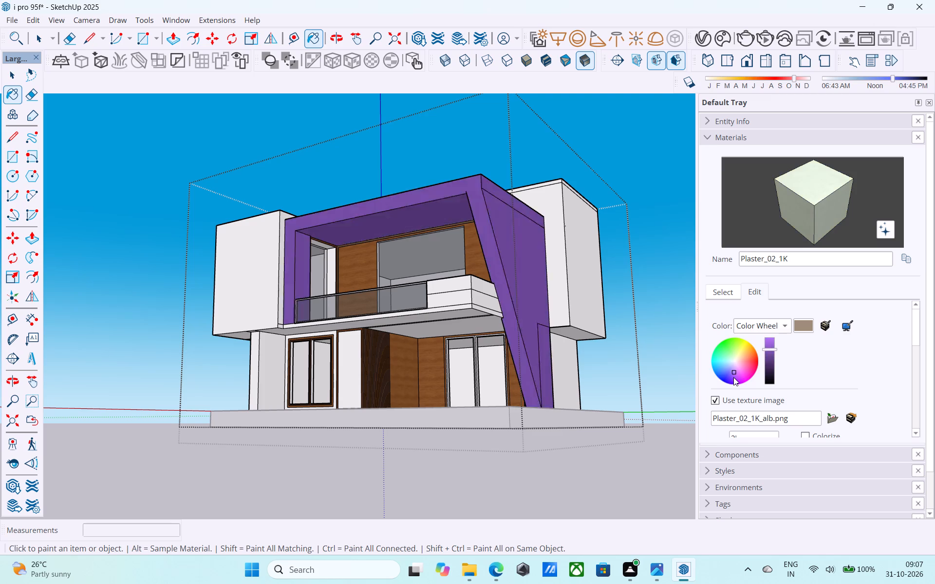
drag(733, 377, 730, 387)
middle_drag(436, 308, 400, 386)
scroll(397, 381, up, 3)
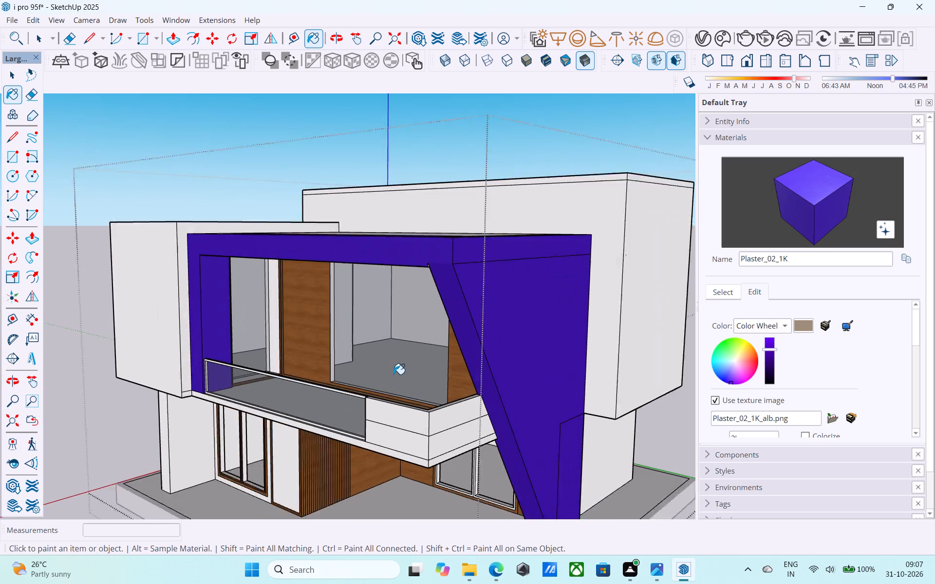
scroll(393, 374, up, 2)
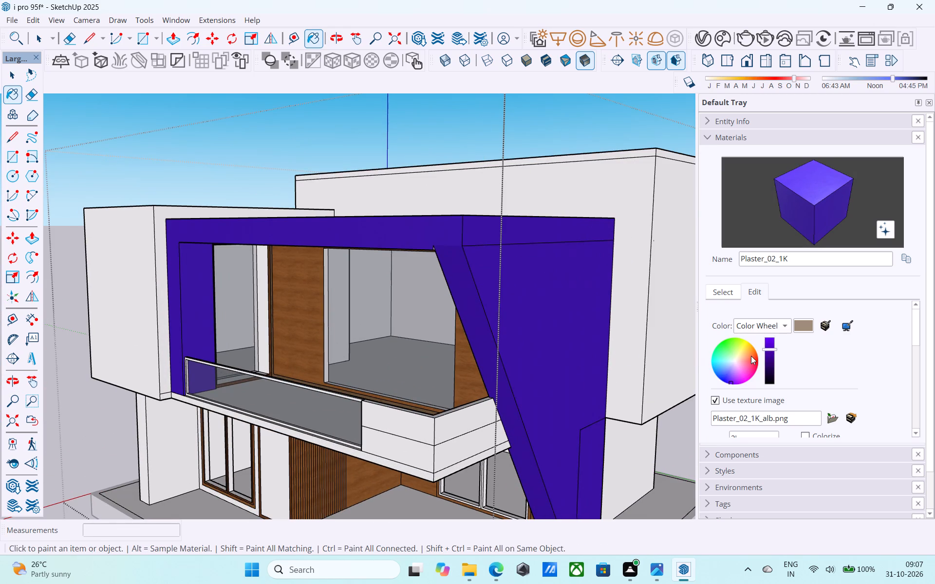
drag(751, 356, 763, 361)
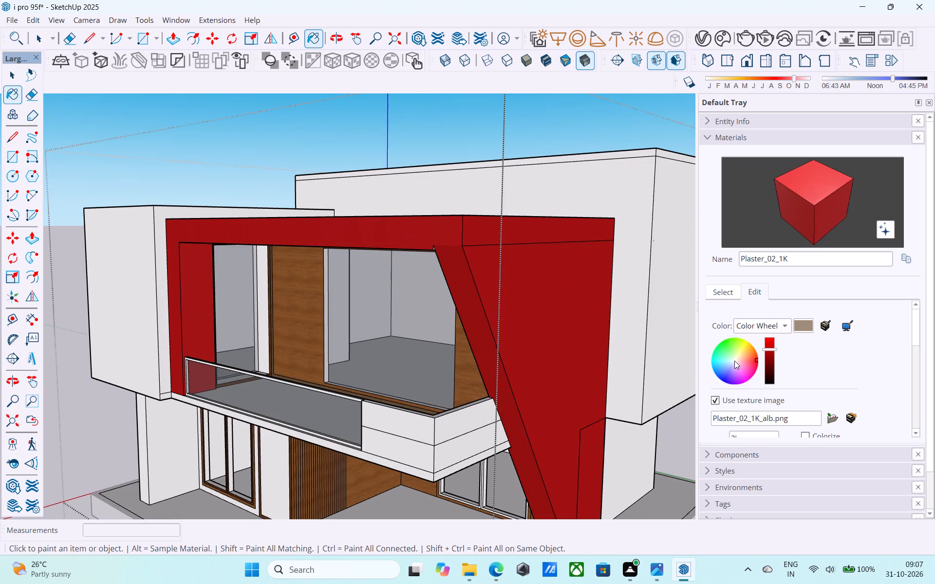
Set the Plaster_02_1K tint to a near-neutral light grey on the color wheel.
click(735, 360)
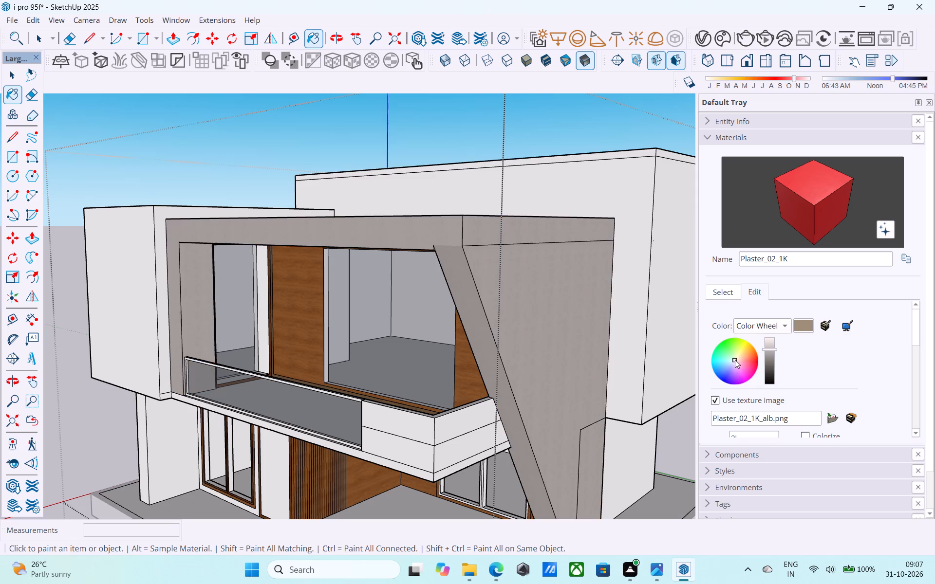
Paint the frame's flat roof panel and the narrow strip bordering it with Plaster_02_1K.
middle_drag(529, 341, 357, 352)
scroll(401, 314, down, 6)
middle_drag(357, 352, 480, 369)
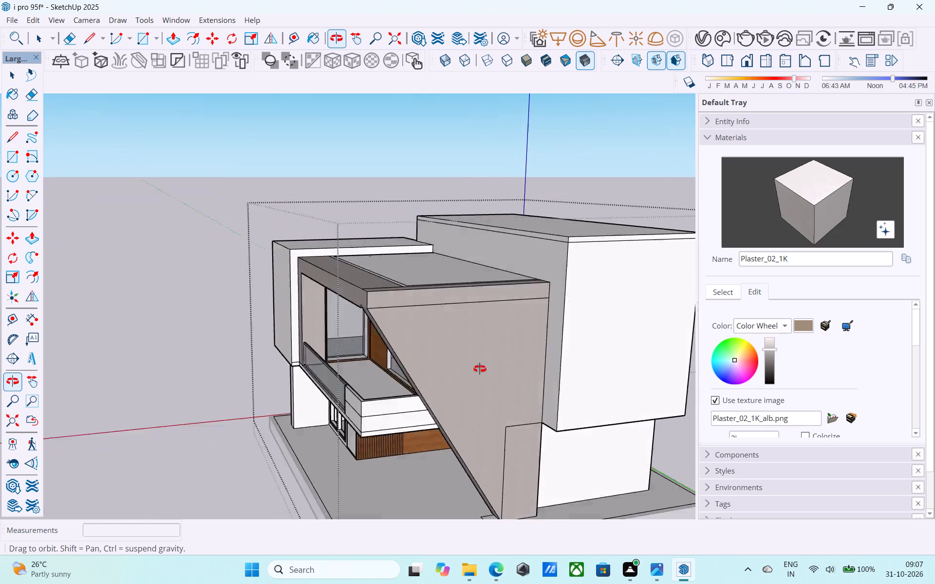
middle_drag(480, 369, 429, 401)
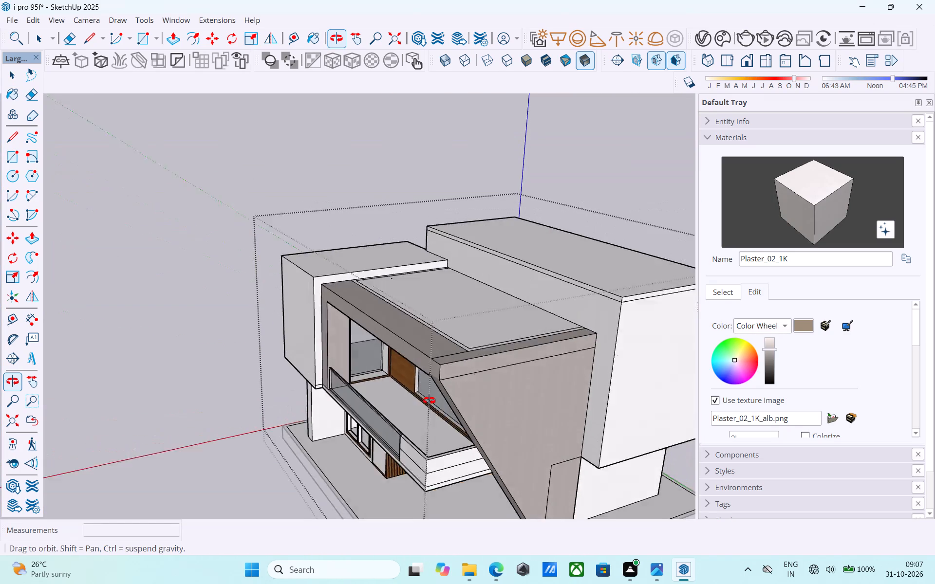
middle_drag(429, 401, 432, 414)
scroll(482, 380, up, 7)
middle_drag(364, 382, 368, 352)
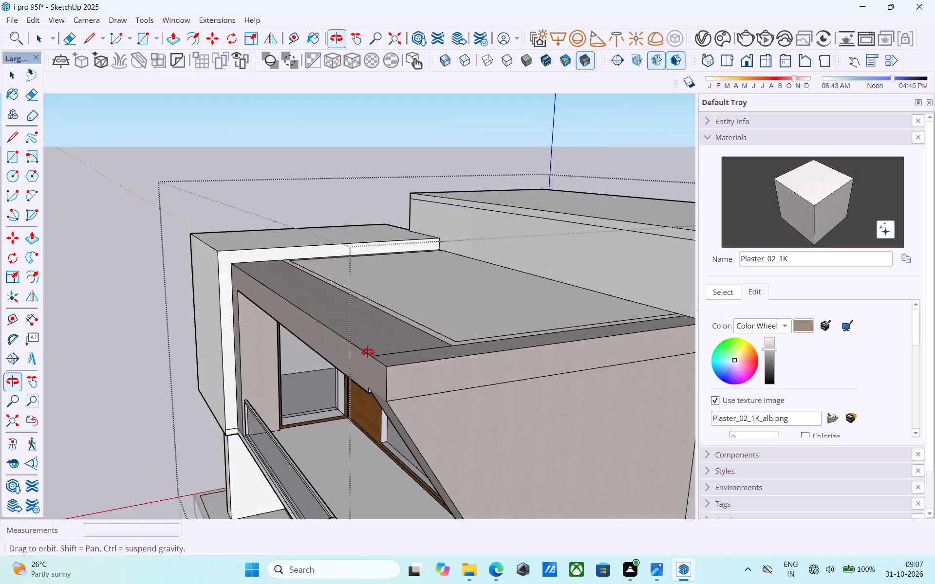
middle_drag(368, 352, 393, 418)
click(822, 174)
click(449, 318)
scroll(428, 338, up, 6)
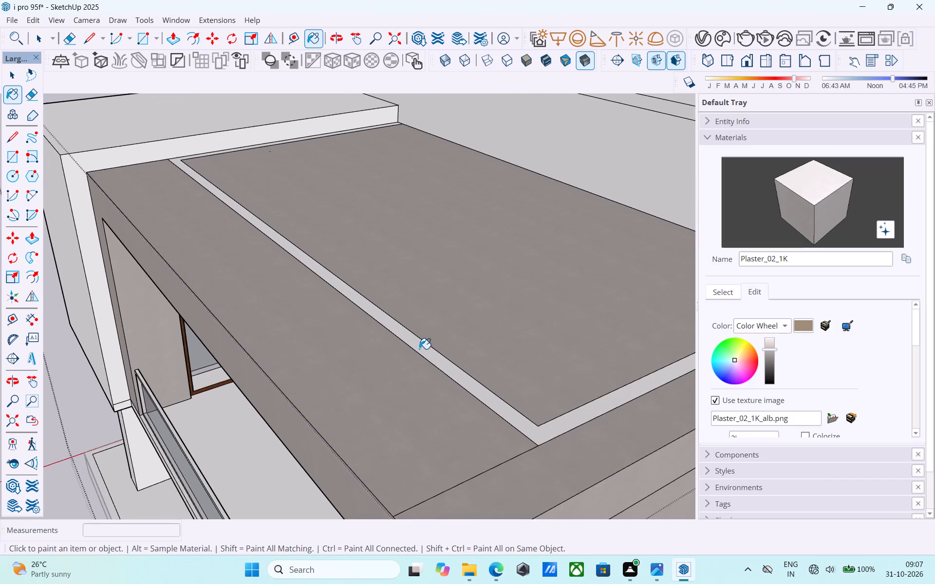
click(419, 349)
Erase the inner border edges on the frame's flat roof, including the short ones beside the two upper boxes.
scroll(414, 353, down, 6)
key(e)
drag(422, 368, 461, 364)
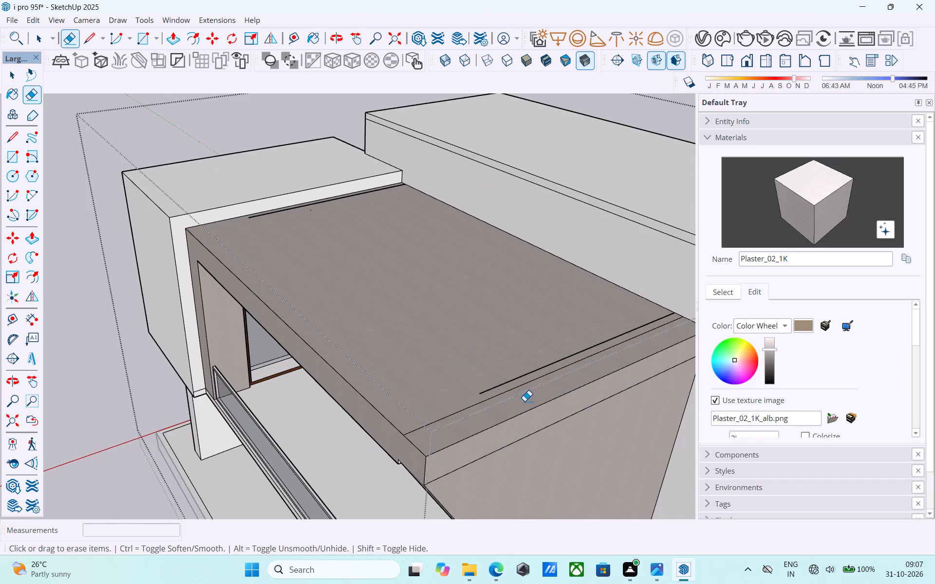
drag(524, 401, 505, 376)
middle_drag(309, 225, 572, 329)
scroll(557, 322, up, 6)
middle_drag(521, 315, 442, 286)
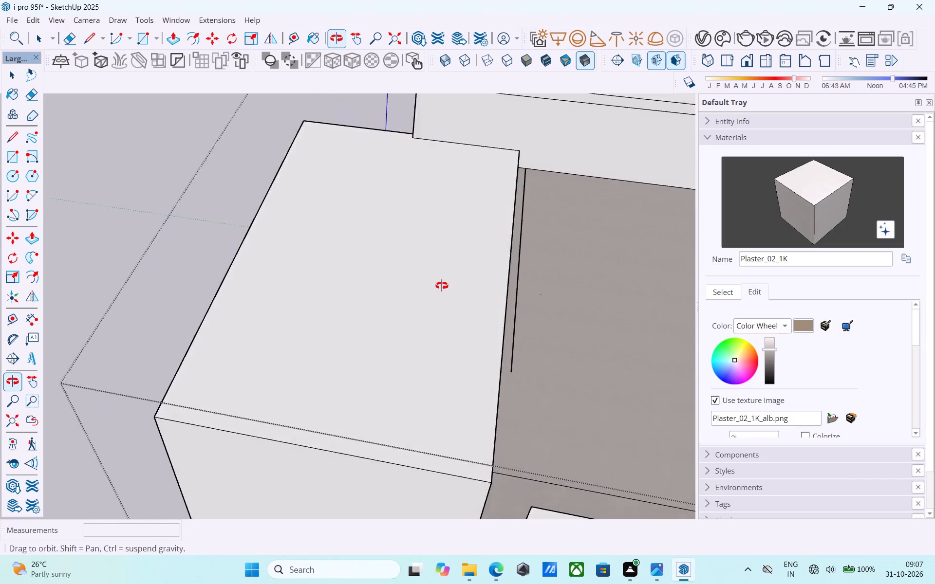
middle_drag(442, 286, 442, 286)
drag(542, 346, 531, 342)
scroll(243, 247, down, 6)
scroll(363, 237, up, 7)
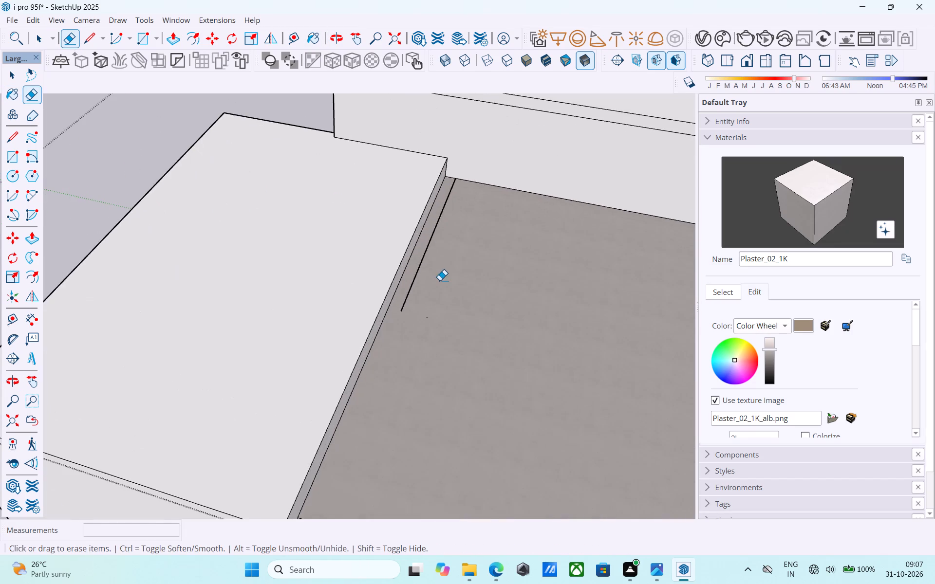
drag(423, 270, 417, 263)
scroll(284, 265, down, 14)
Browse the Solid Colors collection and return to the In Model materials to look for a wall color.
middle_drag(426, 238, 260, 111)
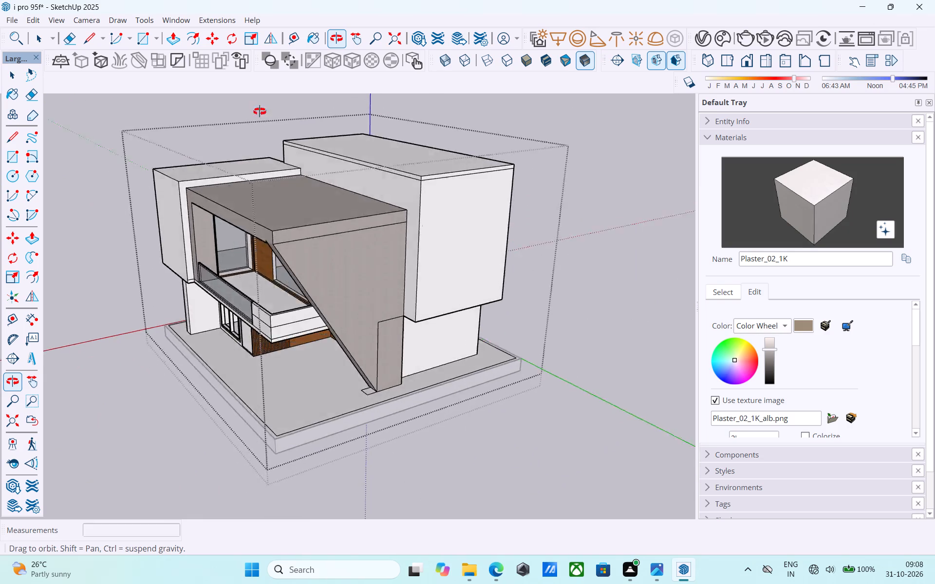
middle_drag(260, 111, 375, 86)
middle_drag(492, 148, 467, 152)
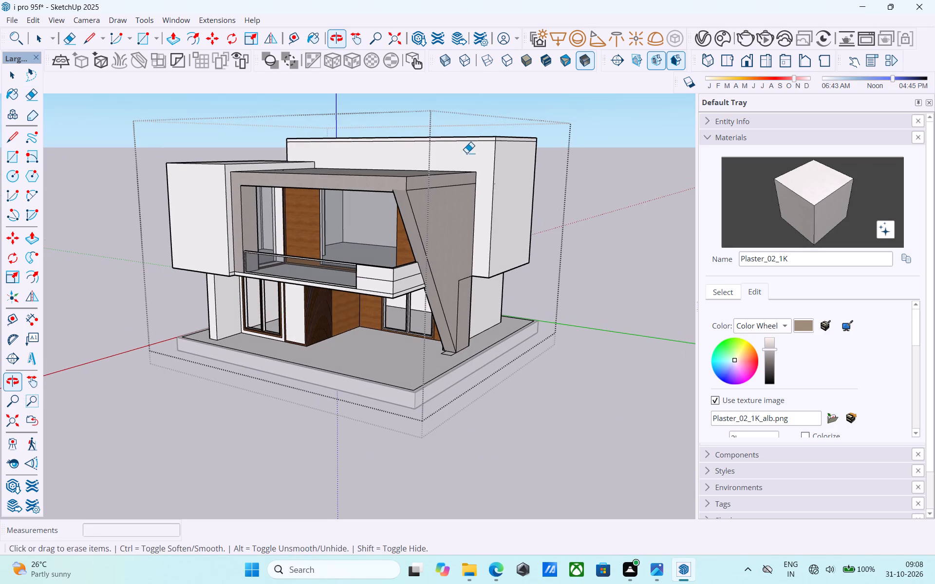
click(805, 184)
scroll(567, 151, up, 5)
scroll(464, 174, down, 3)
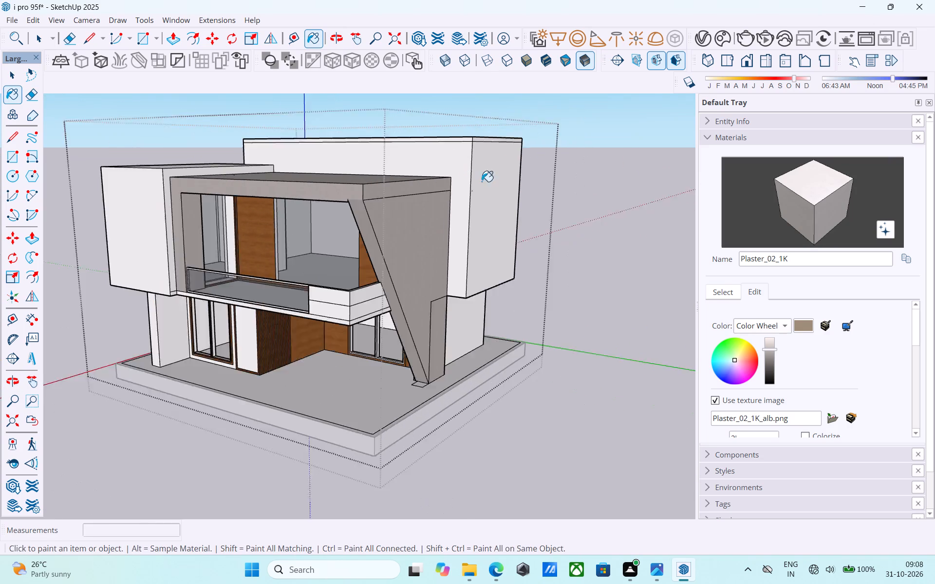
scroll(482, 182, down, 3)
click(719, 291)
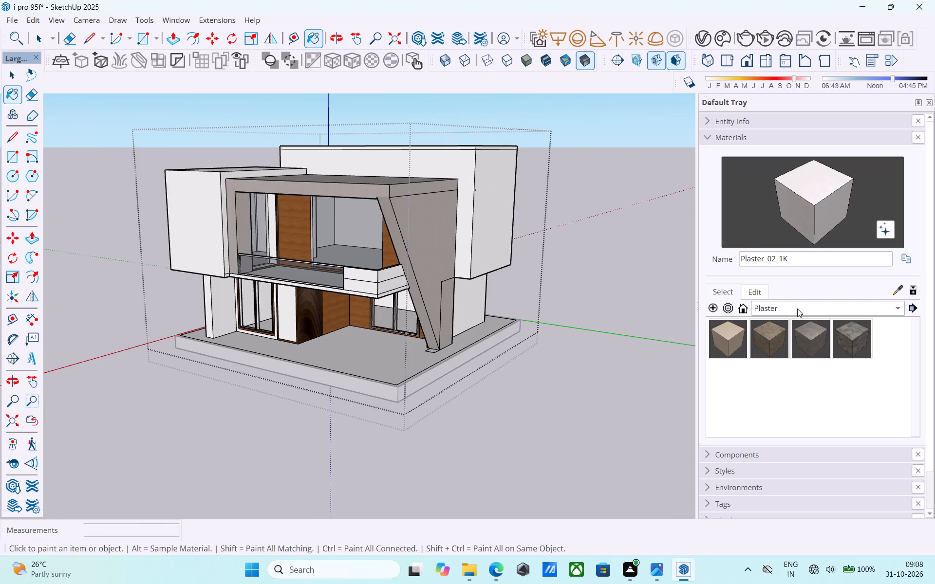
click(797, 309)
click(795, 336)
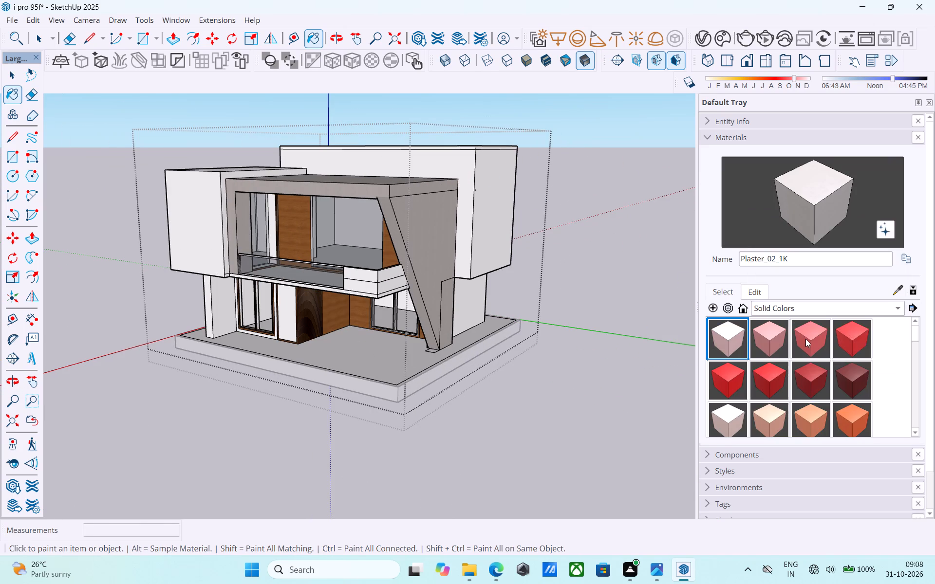
scroll(777, 352, down, 4)
key(space)
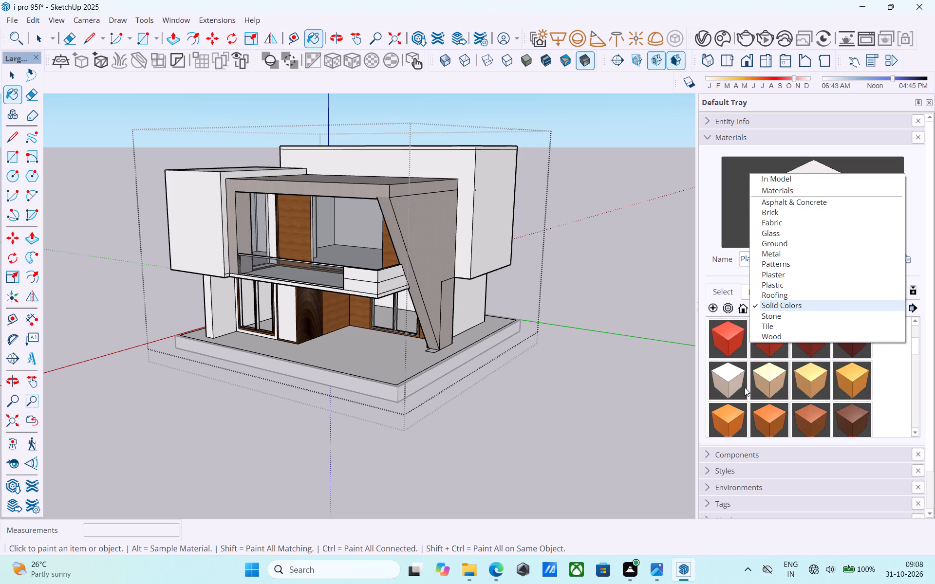
click(791, 182)
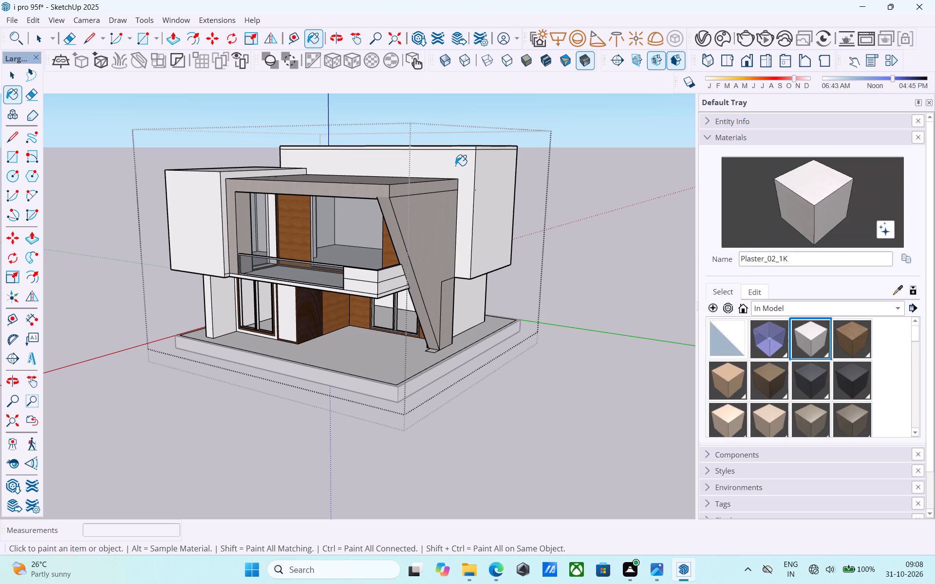
Import the porta+4 door model from Downloads and place it on the ground beside the house's platform.
click(8, 21)
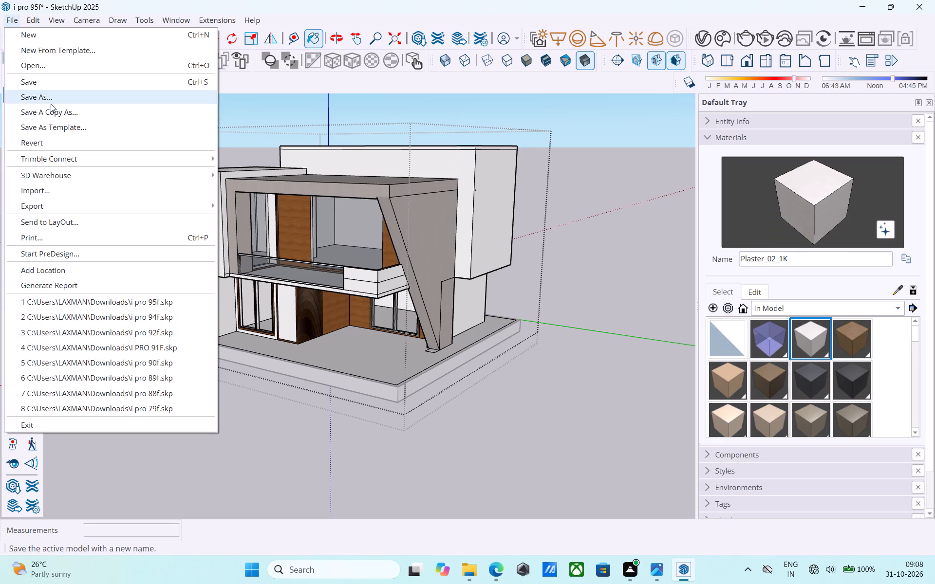
click(76, 188)
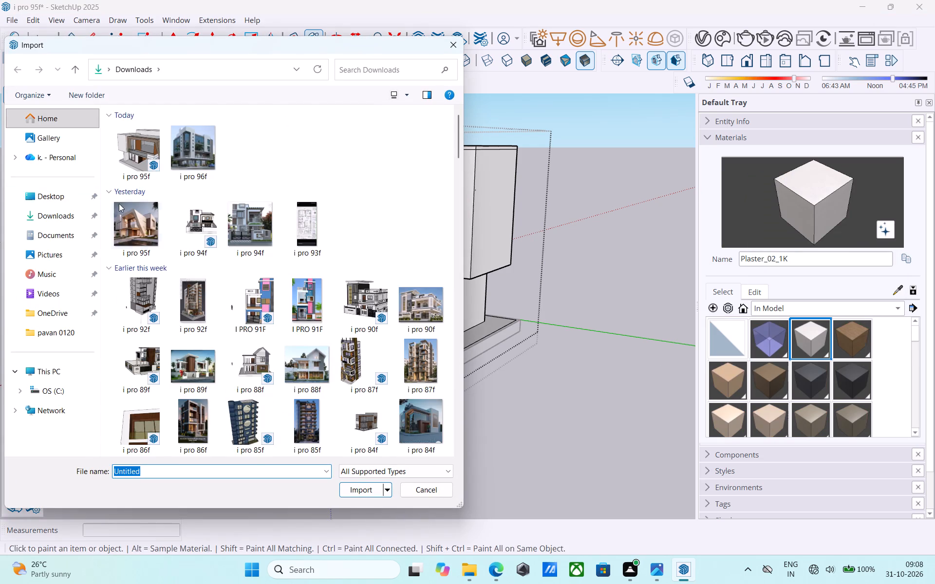
scroll(297, 244, down, 15)
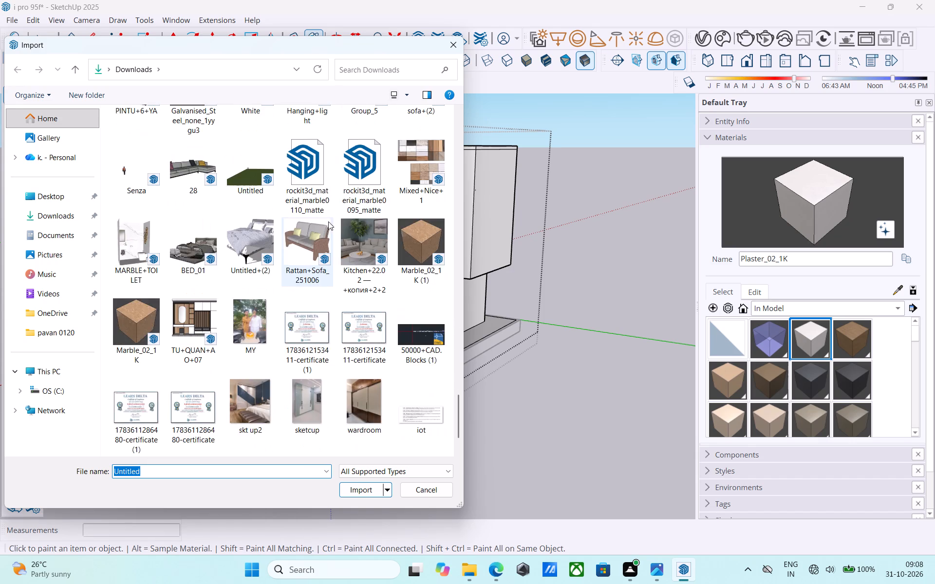
scroll(360, 222, down, 3)
scroll(360, 222, up, 3)
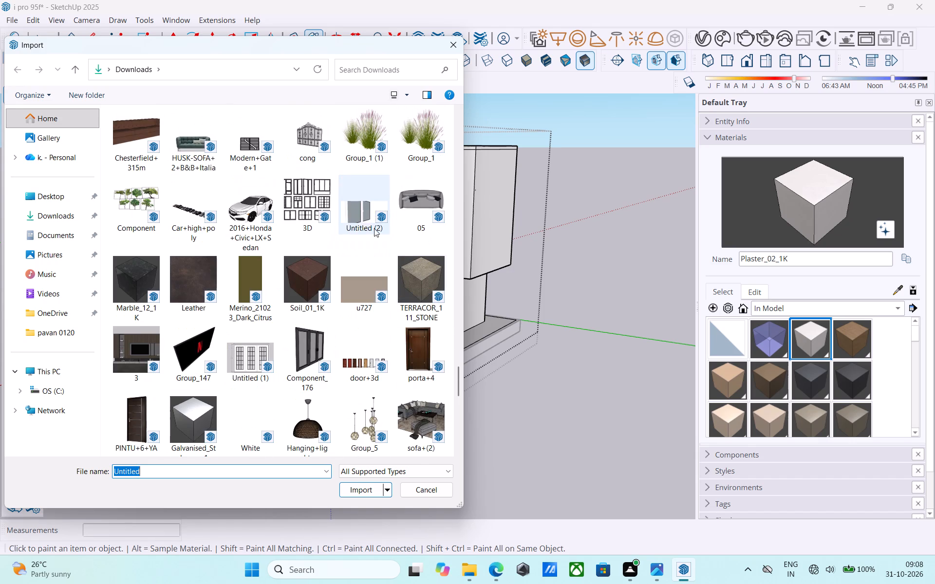
click(407, 341)
click(364, 490)
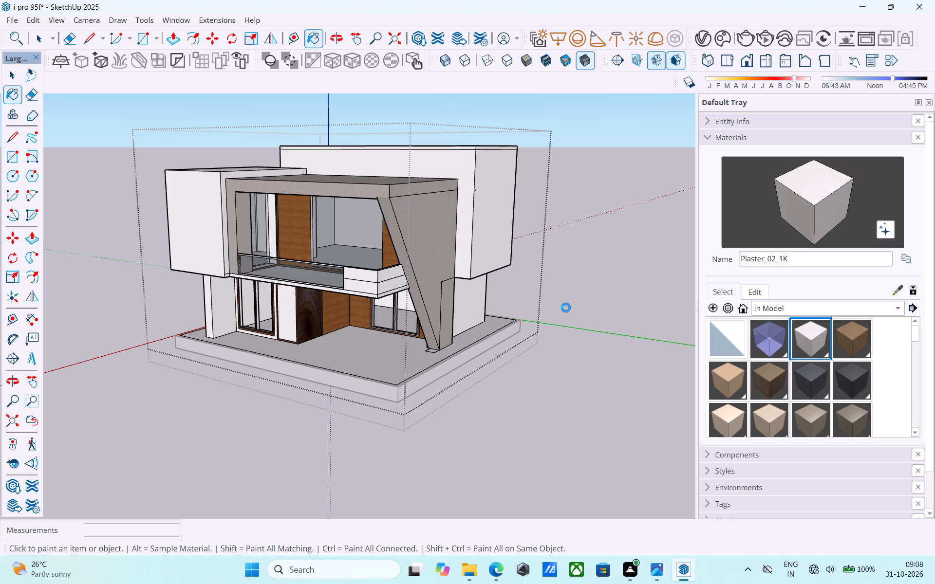
click(638, 391)
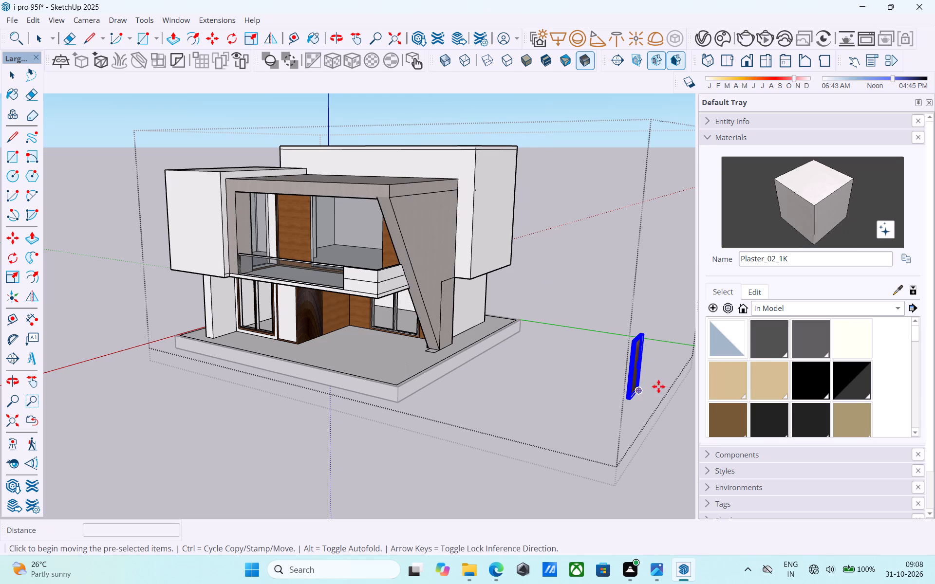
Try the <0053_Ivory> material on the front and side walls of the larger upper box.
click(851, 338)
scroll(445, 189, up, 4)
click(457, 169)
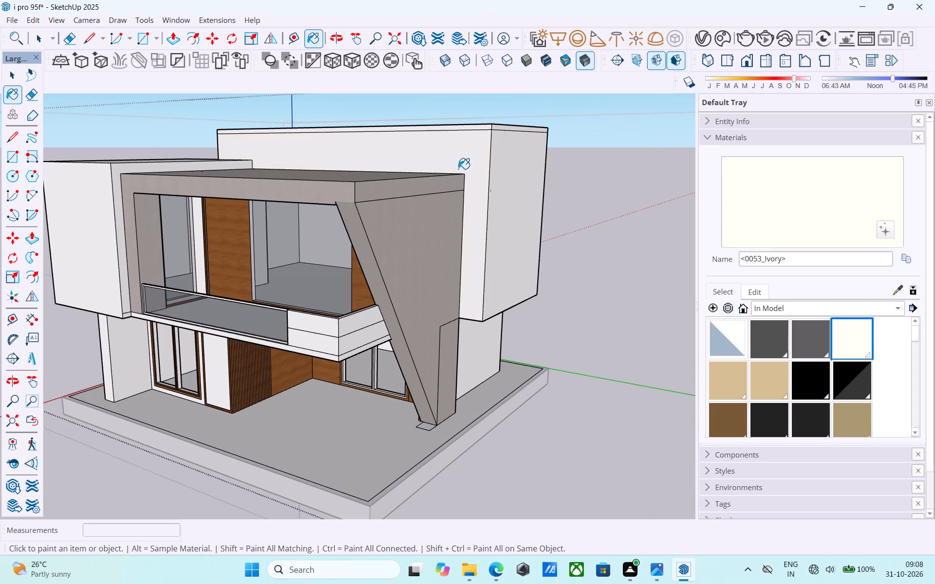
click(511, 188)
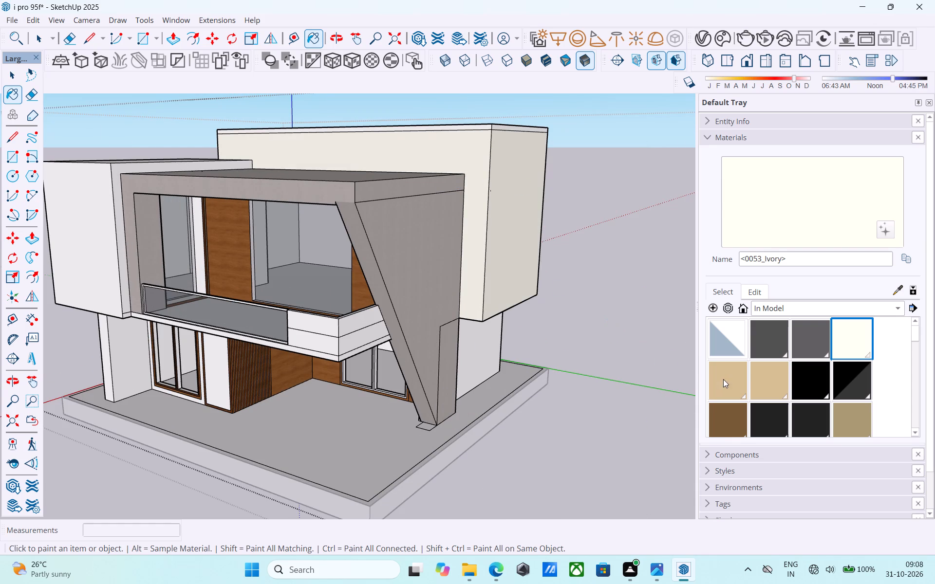
Paint the front and side walls of the larger upper box with the <Beige>1 material.
click(723, 379)
drag(451, 163, 452, 158)
click(512, 188)
scroll(509, 200, down, 4)
middle_drag(506, 201, 477, 219)
scroll(756, 323, down, 2)
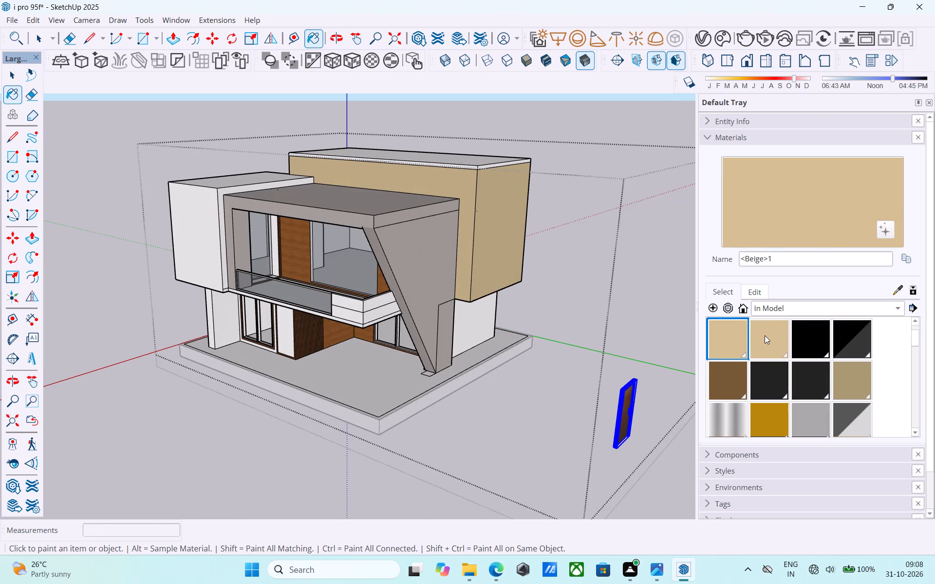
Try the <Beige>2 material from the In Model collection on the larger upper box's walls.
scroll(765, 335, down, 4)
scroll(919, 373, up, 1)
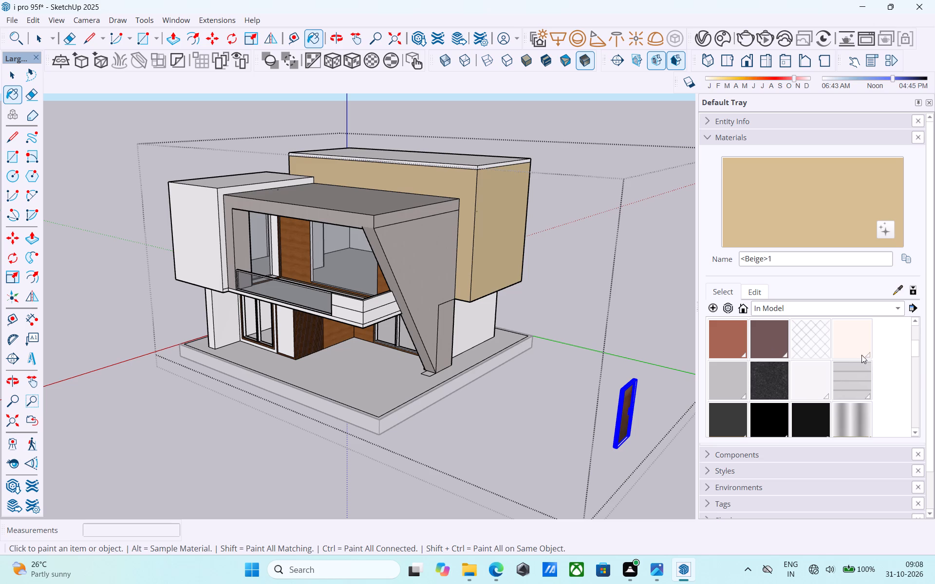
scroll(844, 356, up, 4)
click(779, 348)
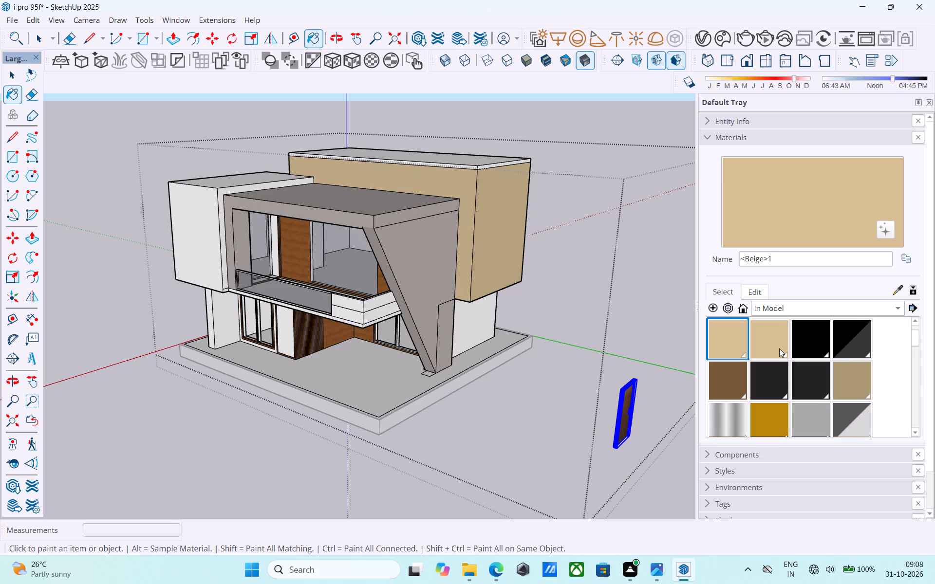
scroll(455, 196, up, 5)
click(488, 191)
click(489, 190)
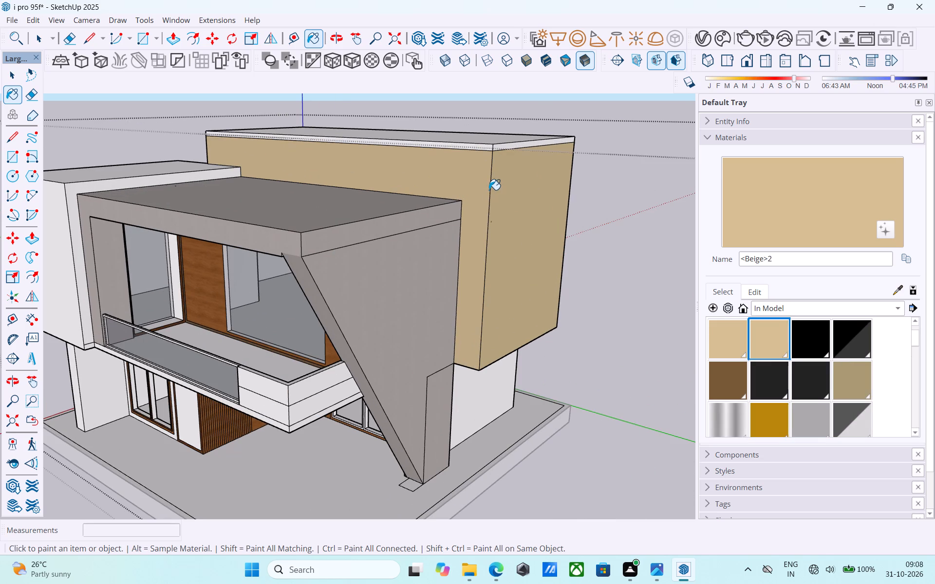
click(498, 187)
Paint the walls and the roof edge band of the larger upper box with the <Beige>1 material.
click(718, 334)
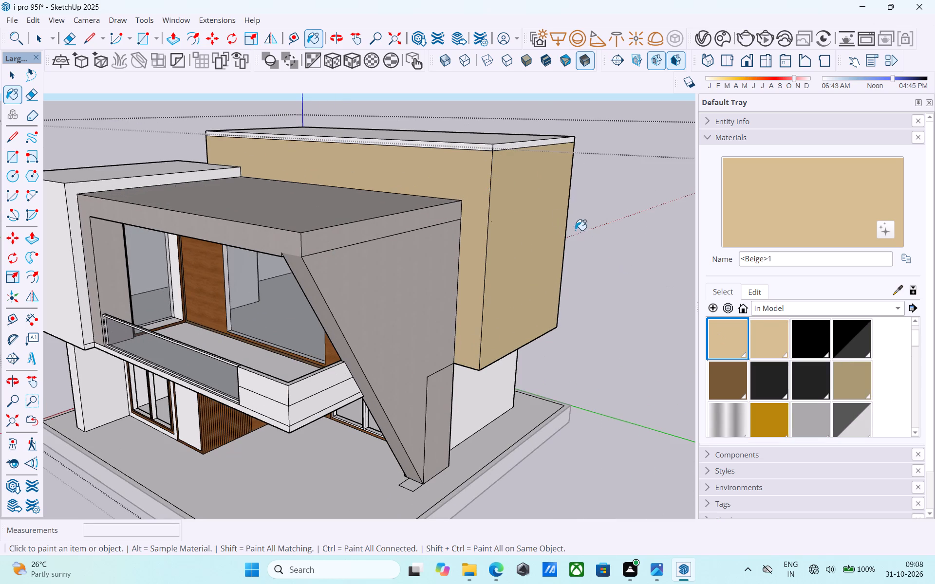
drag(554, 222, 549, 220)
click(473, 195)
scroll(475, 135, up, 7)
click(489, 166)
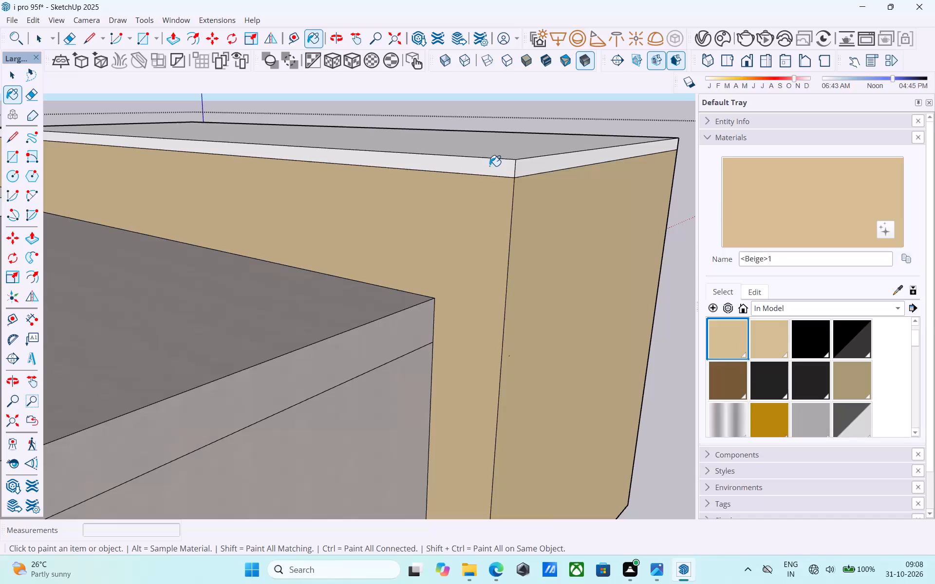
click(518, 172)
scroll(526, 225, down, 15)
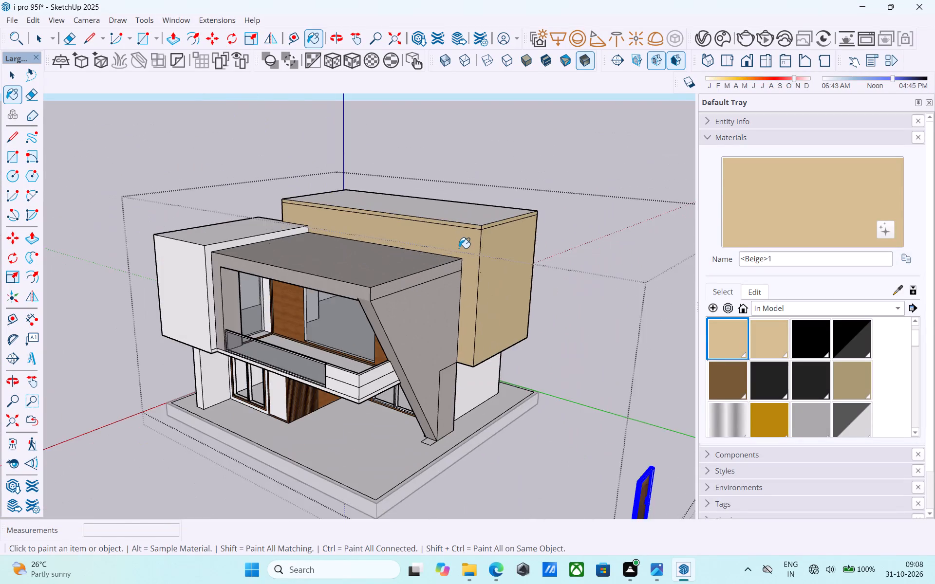
Erase the stray line on the underside of the balcony slab.
scroll(460, 247, down, 17)
middle_drag(468, 249, 542, 222)
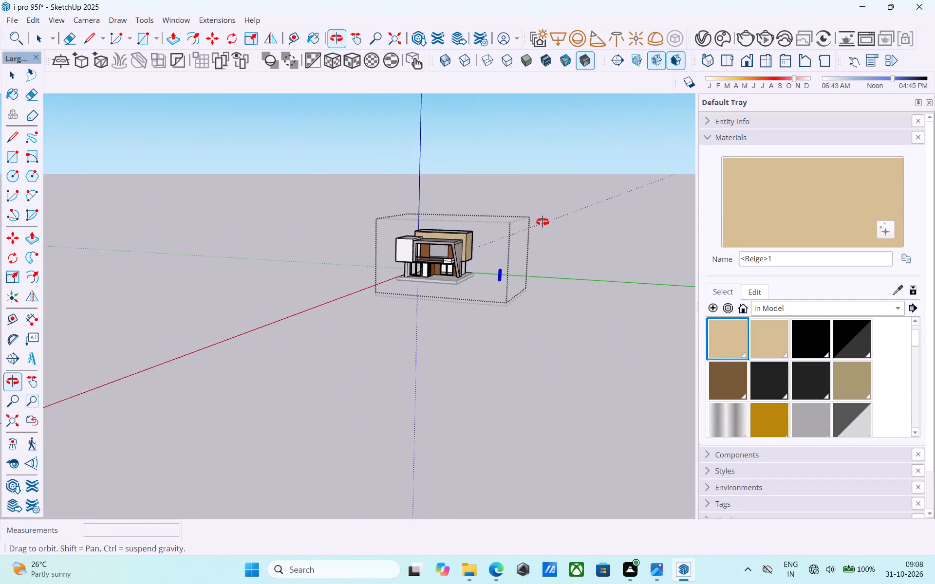
middle_drag(542, 222, 579, 206)
middle_drag(507, 247, 498, 244)
scroll(444, 276, up, 16)
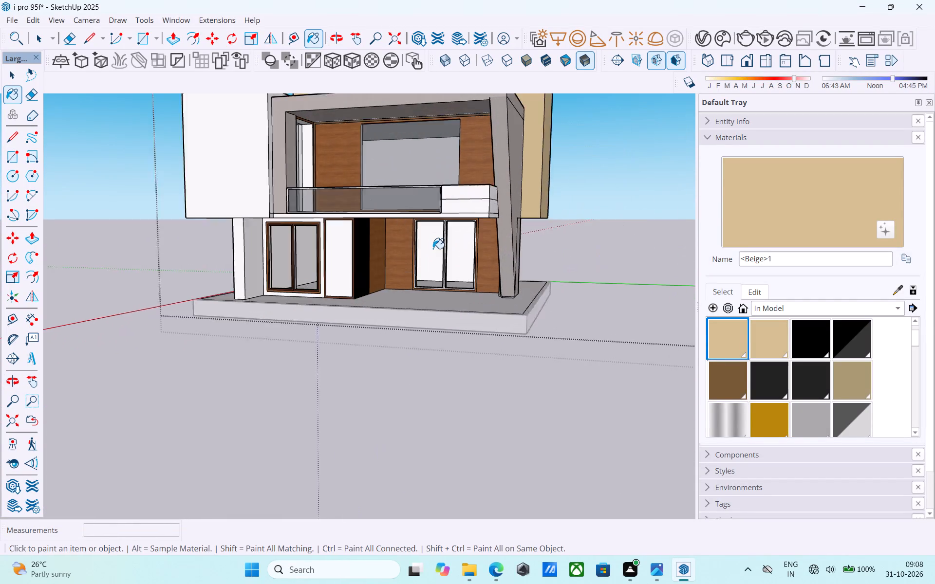
scroll(433, 244, up, 2)
middle_drag(433, 243, 424, 191)
scroll(410, 156, down, 7)
scroll(383, 153, up, 2)
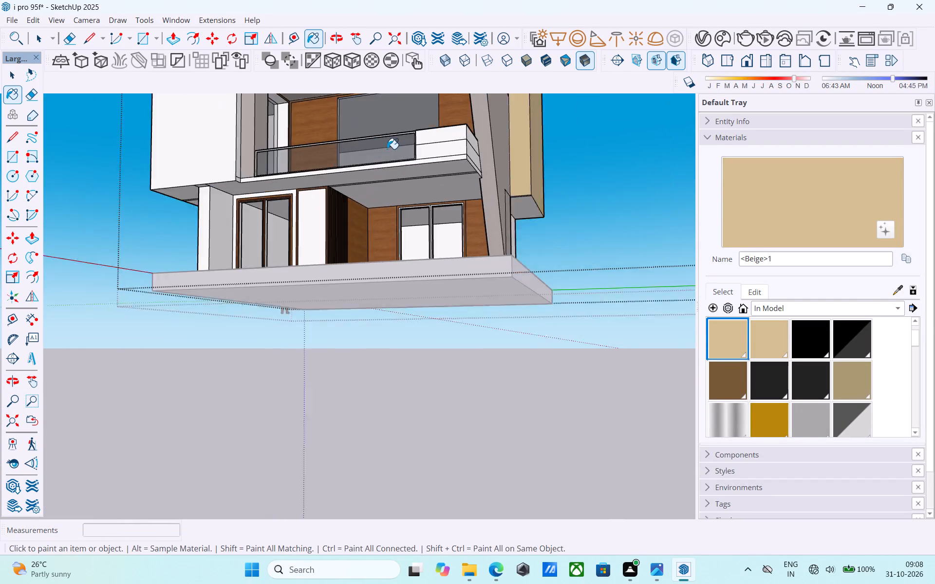
scroll(387, 149, up, 9)
middle_drag(411, 154, 370, 164)
key(e)
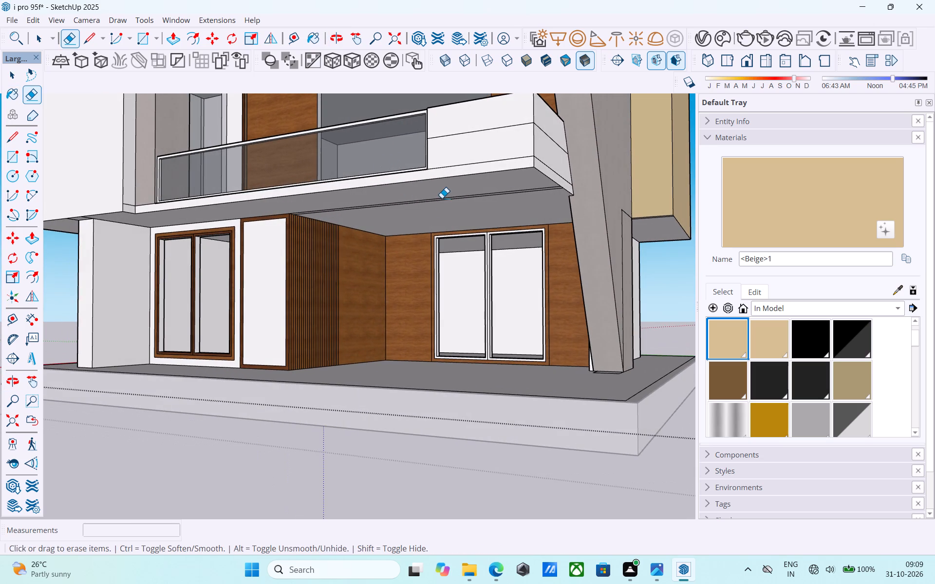
click(442, 198)
Erase the short edge where the balcony slab meets the frame's base beside the smaller upper box.
middle_drag(444, 197, 396, 302)
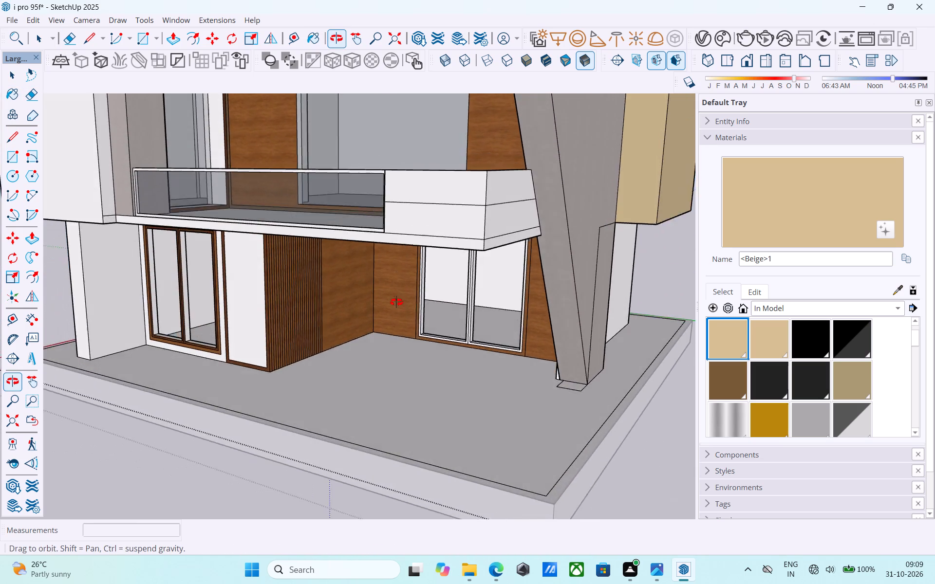
middle_drag(396, 302, 381, 337)
middle_drag(298, 300, 430, 305)
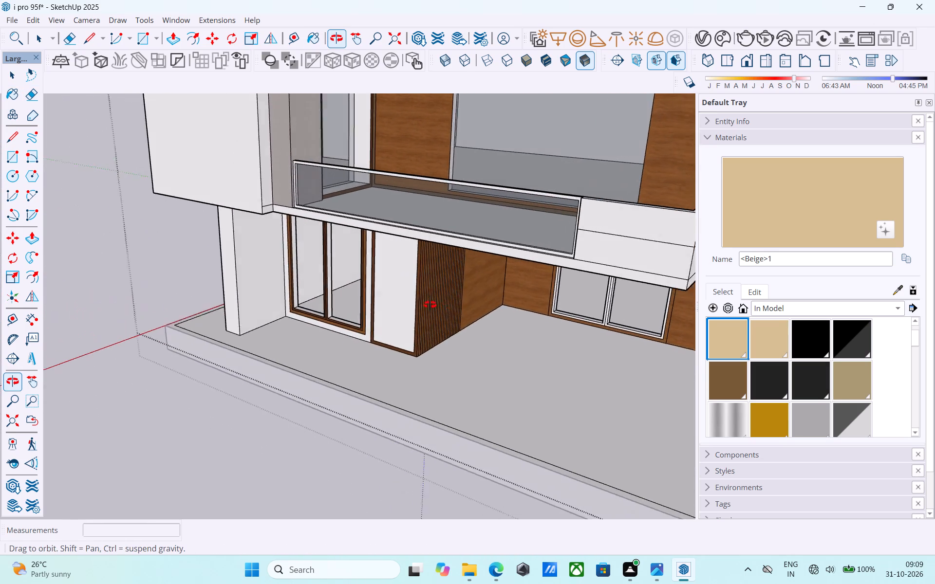
middle_drag(430, 305, 246, 263)
middle_drag(248, 258, 483, 336)
scroll(188, 241, up, 2)
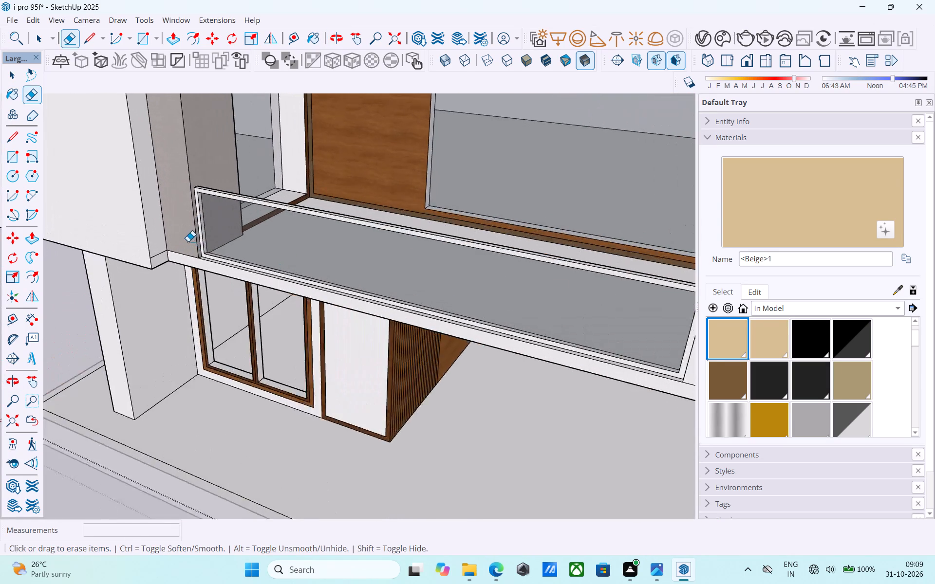
scroll(188, 241, up, 8)
drag(157, 255, 159, 260)
scroll(159, 260, down, 9)
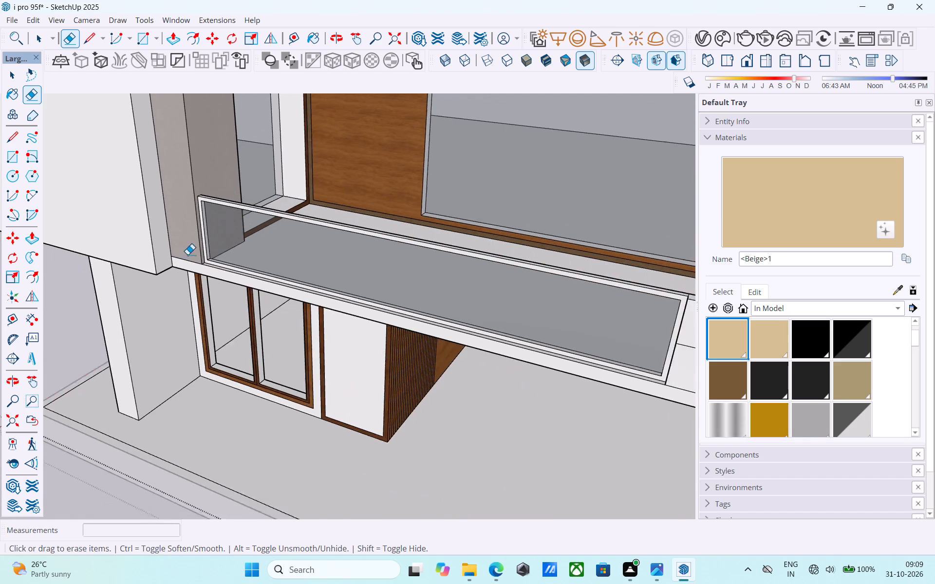
scroll(185, 238, down, 17)
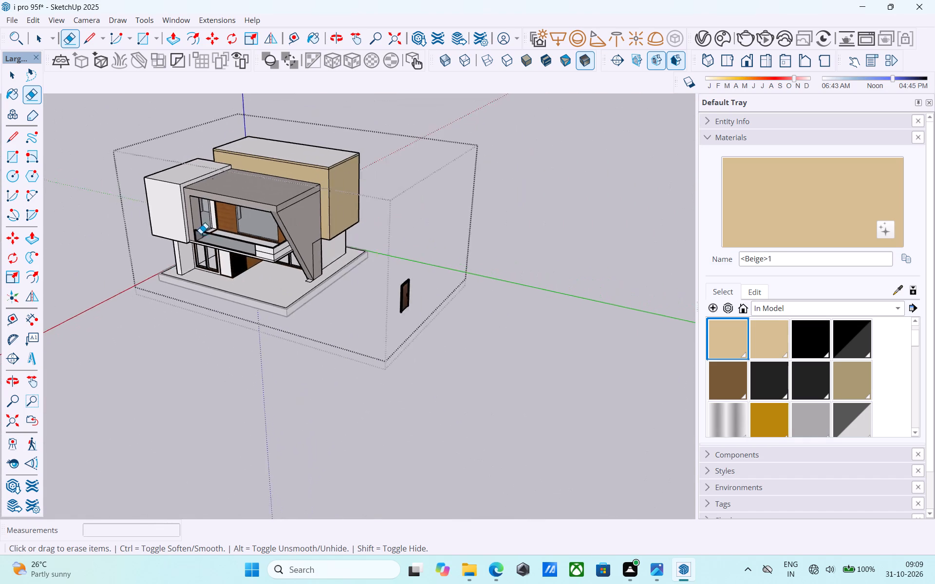
scroll(201, 234, down, 2)
shift+middle_drag(209, 238, 229, 248)
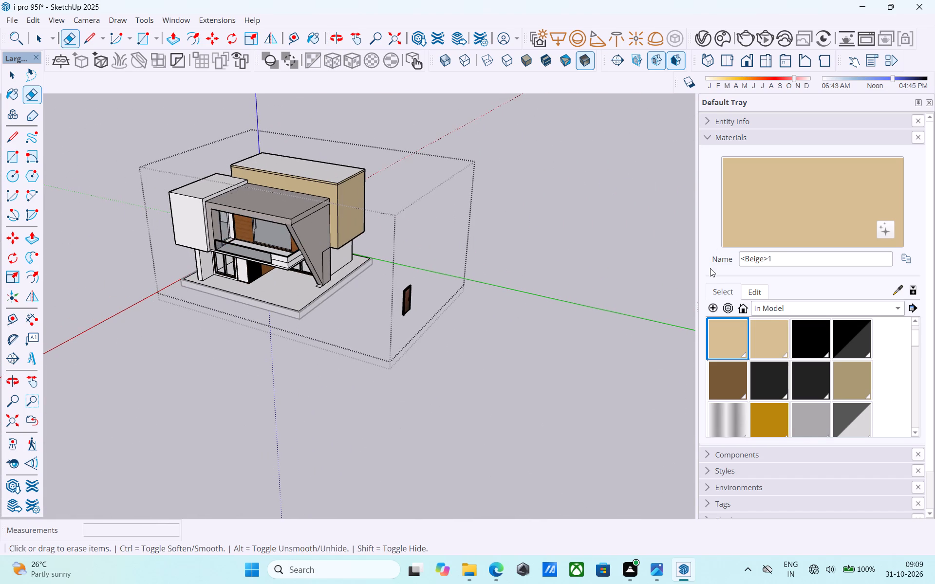
Paint the front and side walls and the roof edge band of the larger upper box with the <Seashell> material.
scroll(806, 360, down, 2)
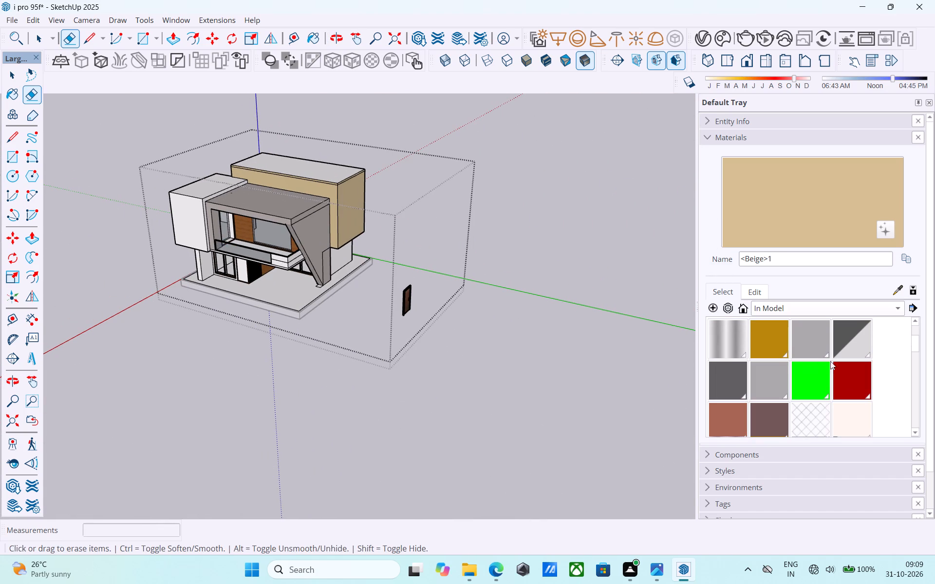
click(858, 418)
scroll(319, 216, up, 7)
click(329, 177)
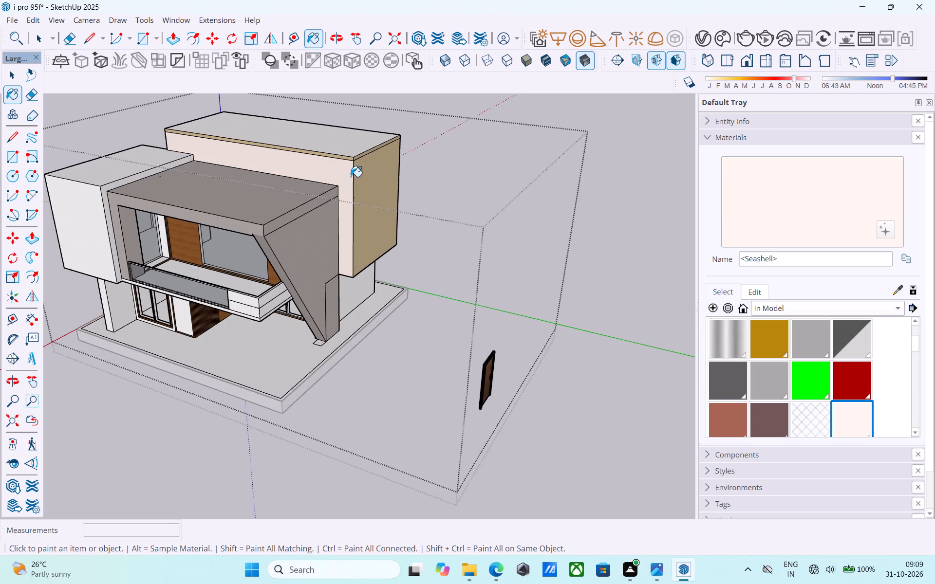
click(368, 173)
scroll(362, 167, up, 10)
click(346, 141)
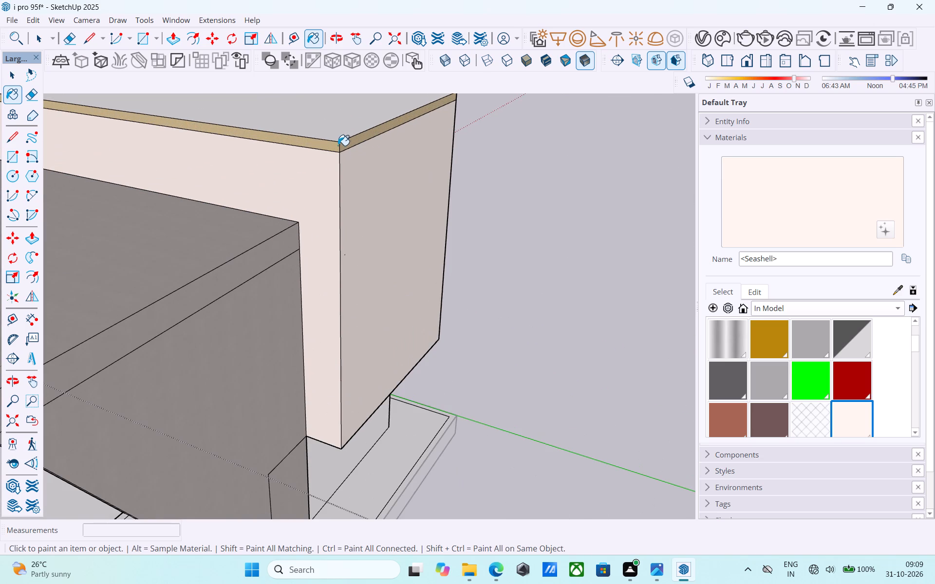
click(338, 146)
click(343, 146)
scroll(352, 147, down, 8)
Paint the smaller upper box's front wall and its narrow faces beside the frame with <Seashell>.
shift+middle_drag(359, 167, 336, 140)
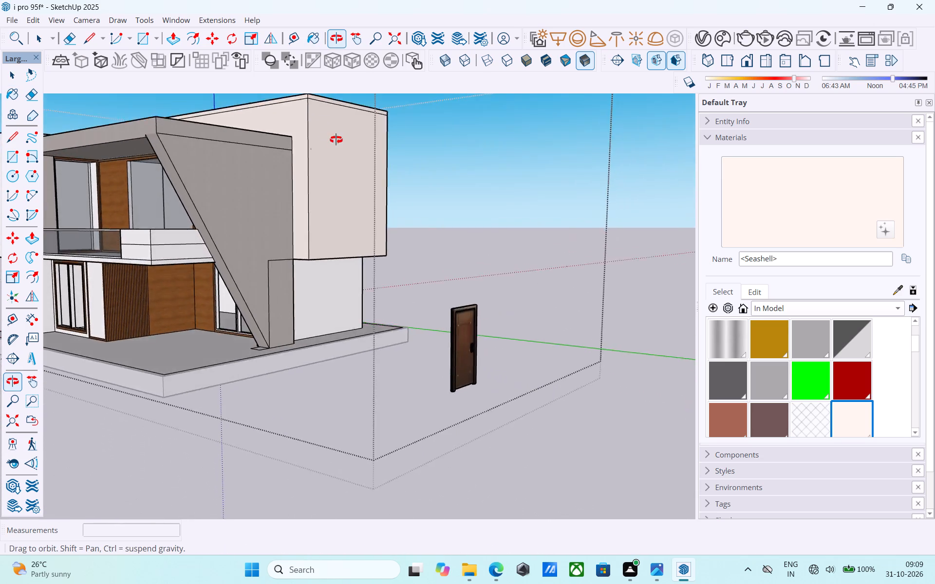
shift+middle_drag(336, 140, 444, 158)
middle_drag(144, 201, 320, 217)
click(246, 216)
middle_drag(284, 181, 185, 209)
scroll(188, 210, up, 1)
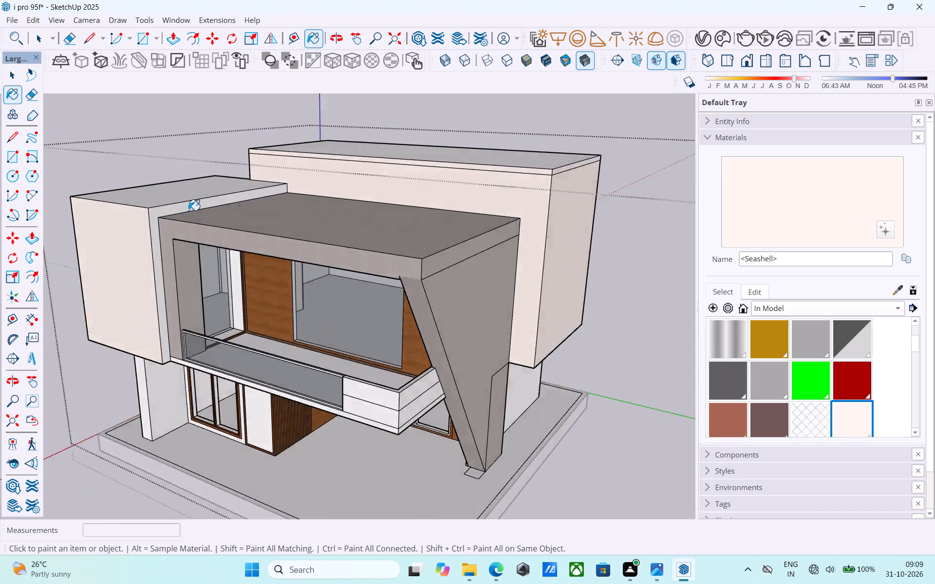
scroll(188, 210, up, 7)
click(161, 211)
click(150, 181)
scroll(153, 181, down, 10)
middle_drag(197, 205, 264, 164)
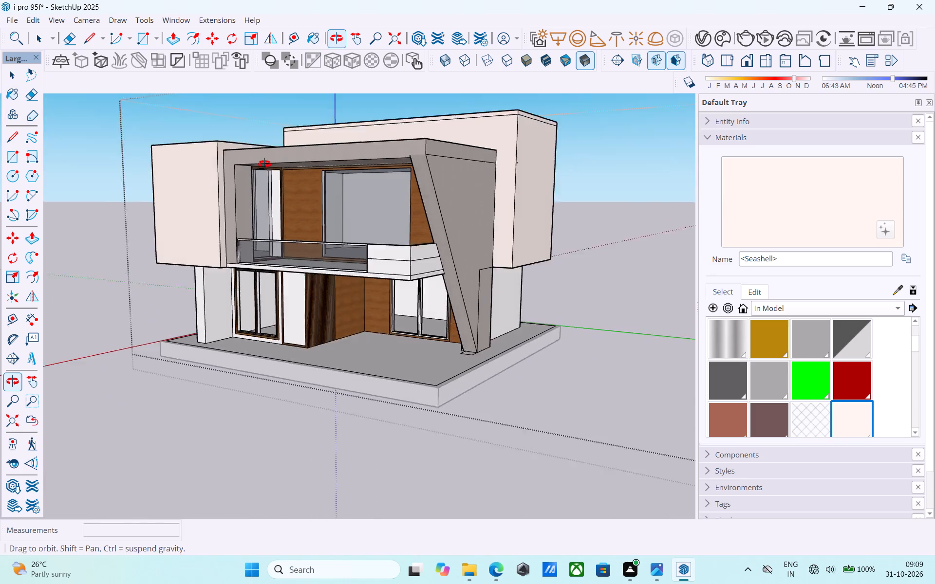
Paint the balcony's solid parapet bands and the slab's front and side edges with <Seashell>.
middle_drag(264, 164, 265, 167)
scroll(380, 261, up, 8)
click(393, 260)
drag(393, 236, 396, 231)
click(451, 231)
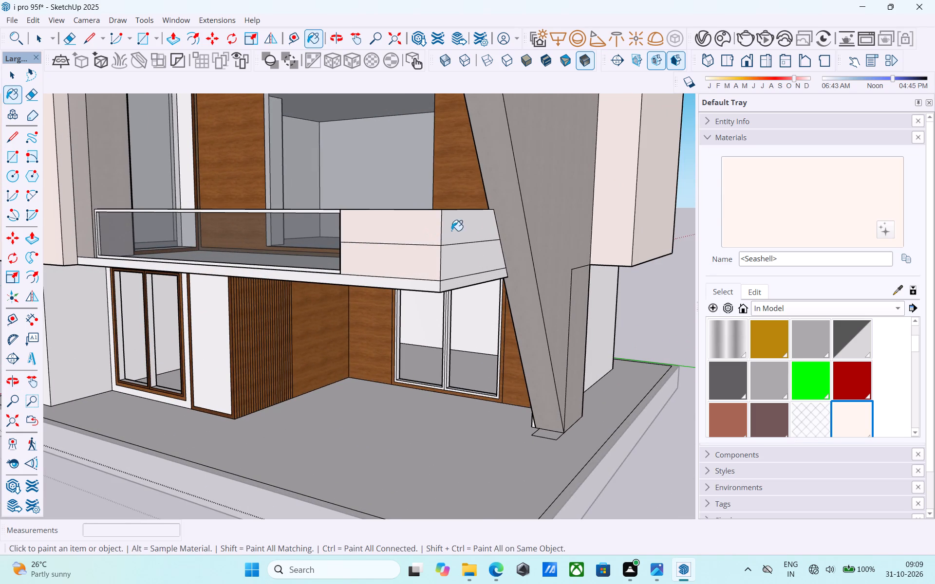
click(448, 261)
click(447, 286)
click(433, 286)
scroll(434, 279, down, 5)
Paint the ground-floor projecting side wall under the smaller box and the ceiling beneath the balcony with <Seashell>.
shift+middle_drag(415, 285, 454, 268)
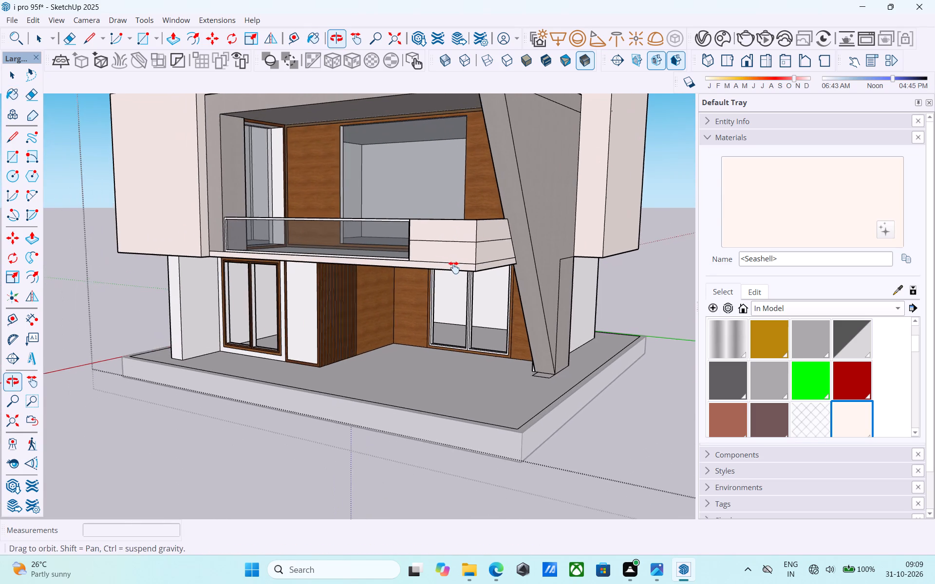
shift+middle_drag(454, 268, 455, 266)
middle_drag(404, 279, 403, 264)
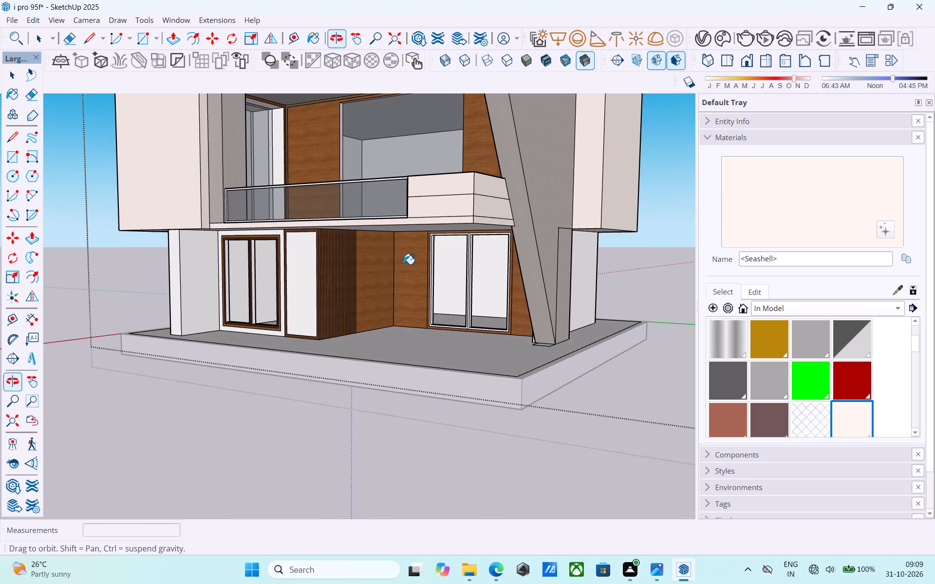
middle_drag(429, 265, 470, 283)
middle_drag(471, 276, 476, 213)
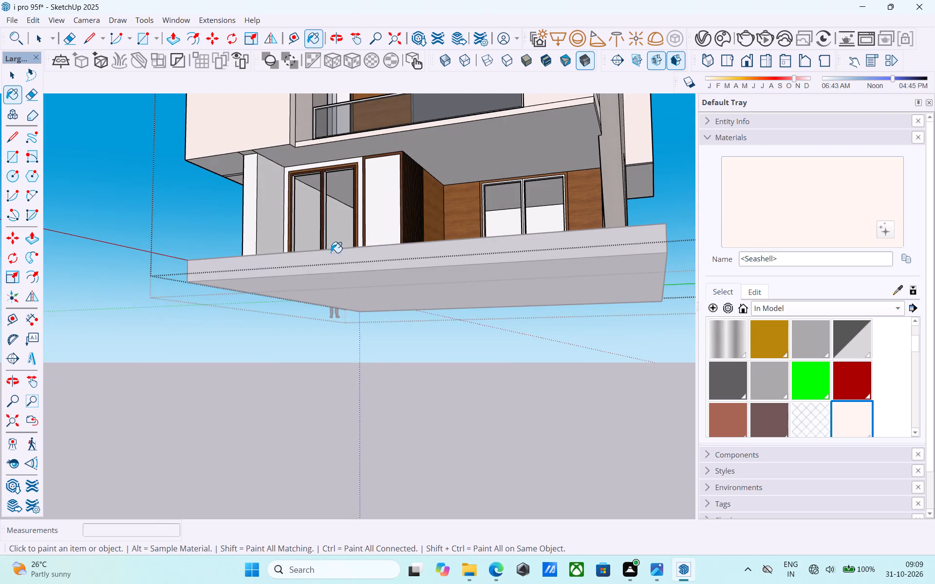
scroll(279, 217, up, 5)
click(267, 204)
click(234, 182)
scroll(243, 287, down, 6)
middle_drag(220, 321, 202, 331)
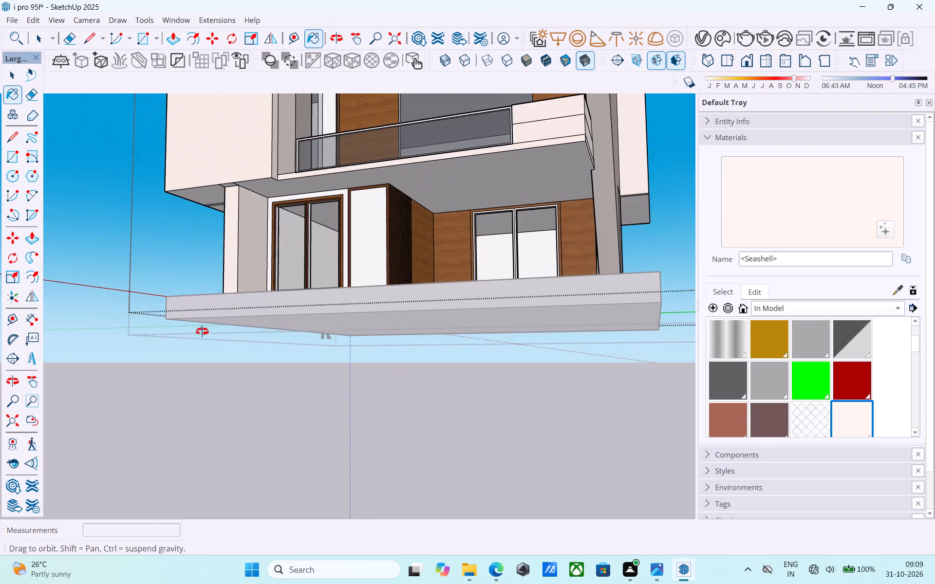
middle_drag(202, 331, 211, 301)
scroll(243, 116, up, 7)
click(268, 175)
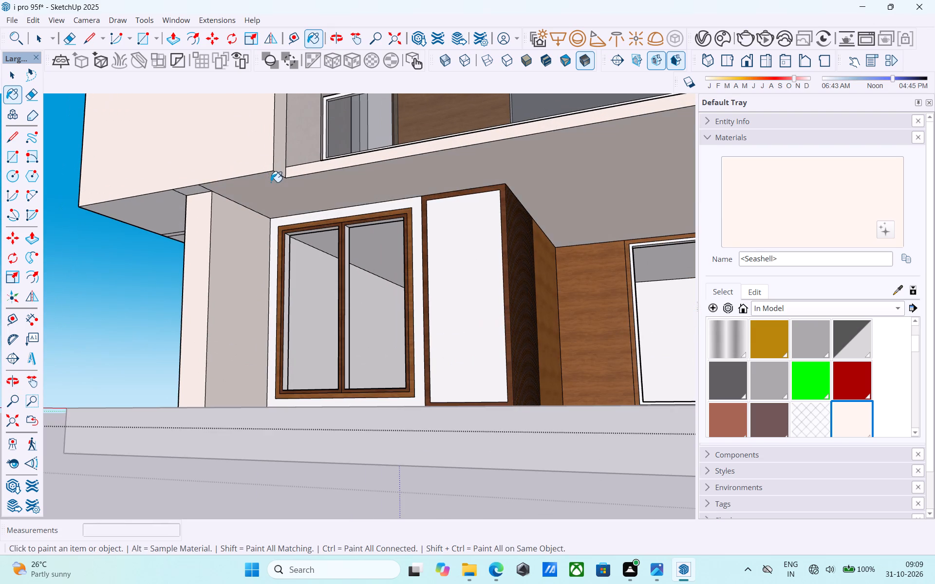
click(195, 190)
Paint the wood-framed panel beside the slats and the wall surrounding the neighbouring ground-floor window with <Seashell>.
scroll(185, 201, down, 6)
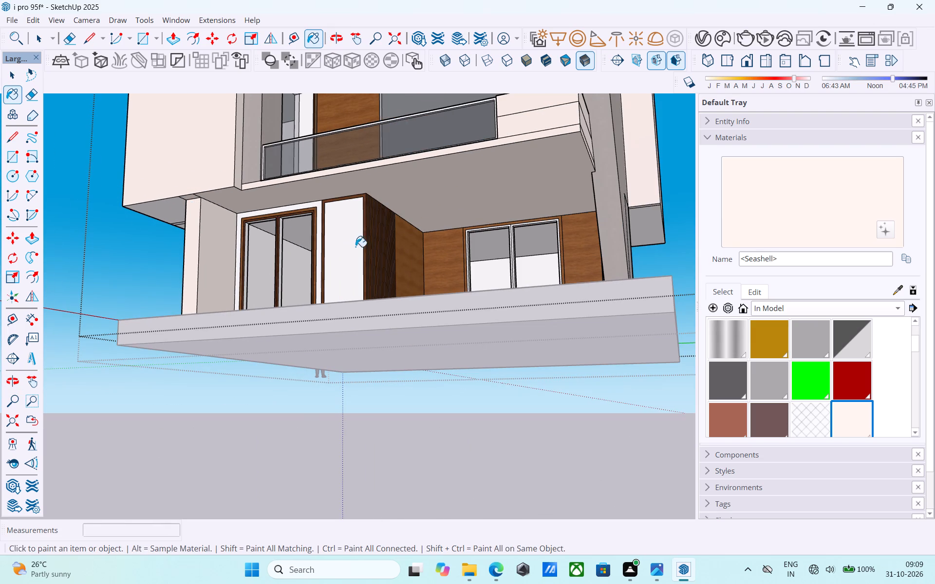
middle_click(345, 242)
click(345, 242)
scroll(319, 214, up, 9)
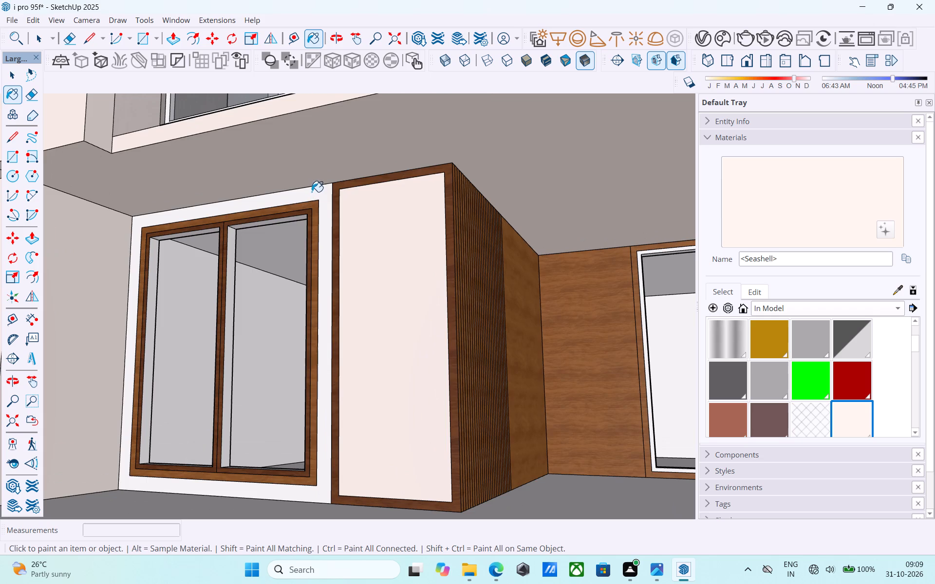
click(312, 192)
scroll(215, 237, down, 10)
middle_drag(322, 244, 292, 316)
Paint the ground-floor side wall beneath the larger upper box with <Seashell>.
scroll(380, 378, up, 4)
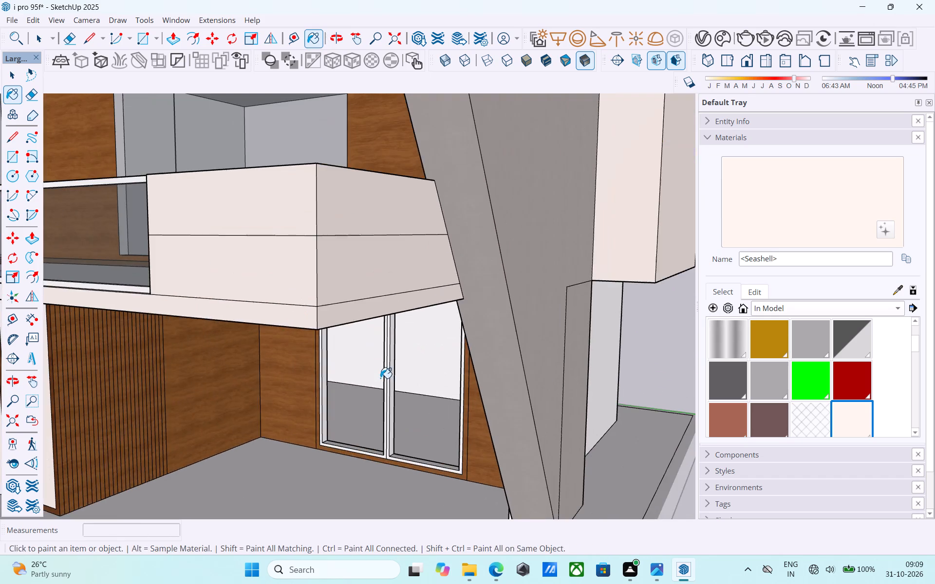
scroll(380, 378, up, 1)
scroll(394, 334, down, 5)
middle_drag(426, 310, 320, 314)
click(574, 336)
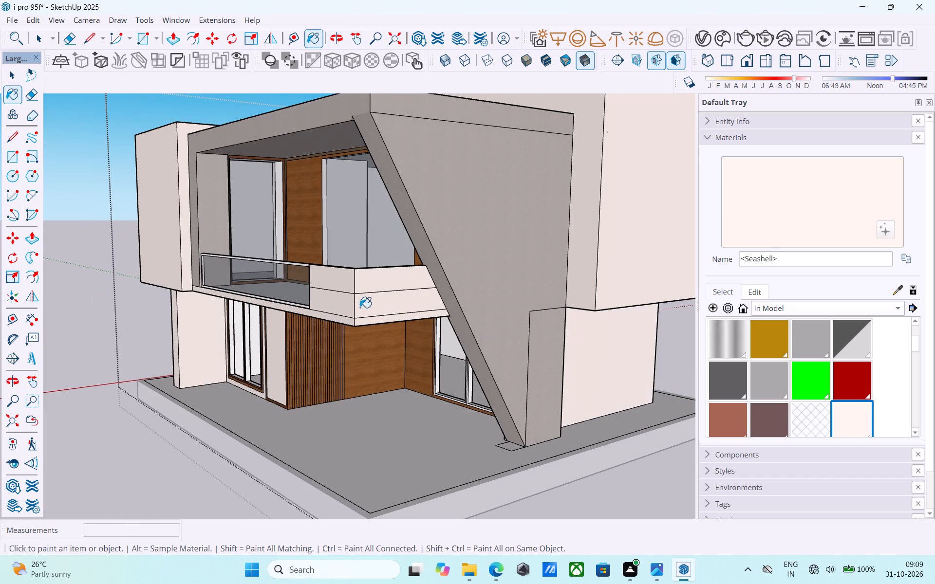
Paint the smaller box's outer side wall and the three wall sections behind and below it with <Seashell>.
scroll(360, 308, down, 10)
middle_drag(334, 299, 863, 319)
scroll(380, 255, up, 4)
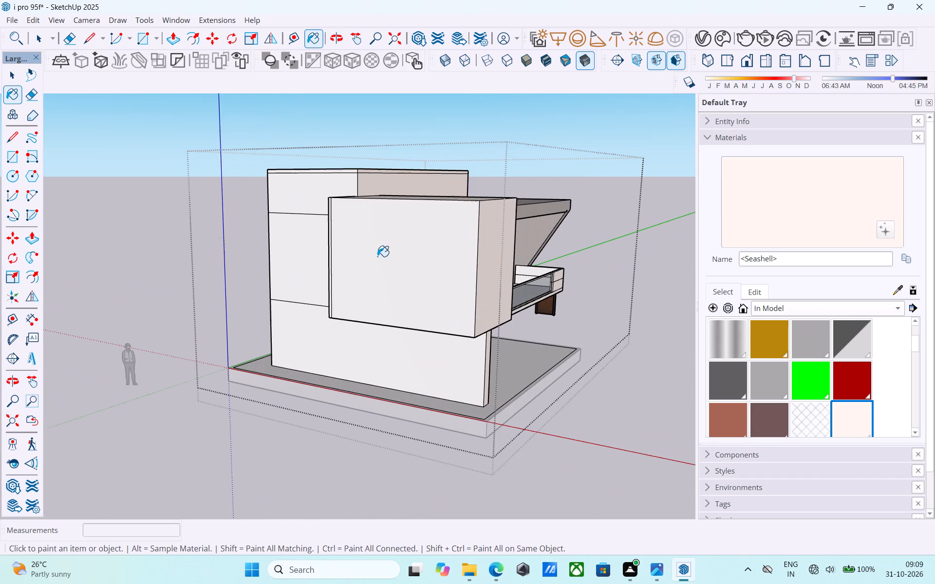
scroll(377, 256, up, 1)
click(377, 254)
click(306, 244)
click(305, 195)
click(342, 329)
Paint the lower, middle and upper sections of the house's rear wall with <Seashell>.
middle_drag(460, 311, 736, 310)
middle_drag(568, 315, 807, 301)
click(254, 325)
click(242, 274)
drag(233, 205, 233, 201)
middle_drag(197, 230, 498, 116)
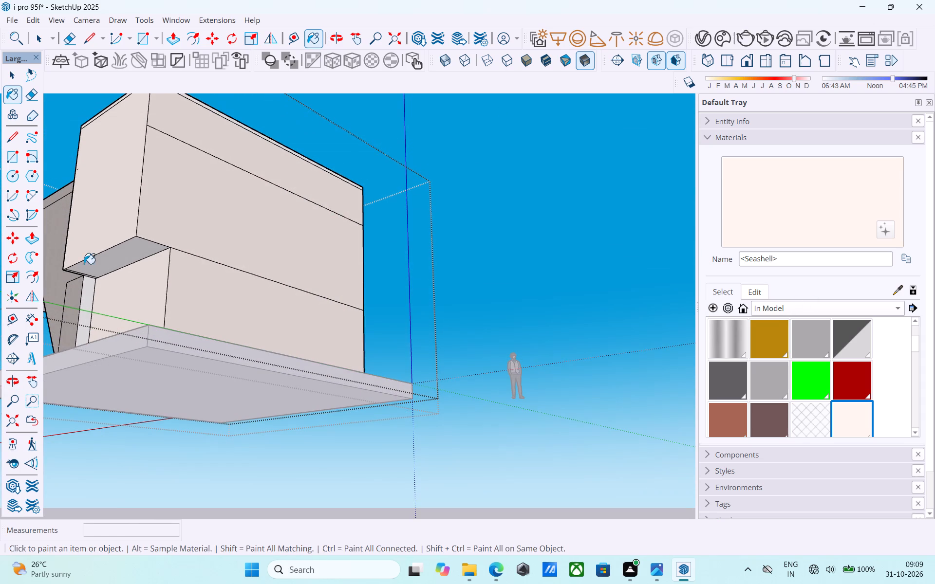
Paint the underside of the larger upper box's overhang with <Seashell>.
click(119, 255)
Examine the painted exterior from the front, side and rear, including from below, for unpainted faces and stray edges.
scroll(227, 264, down, 3)
middle_drag(238, 277, 616, 372)
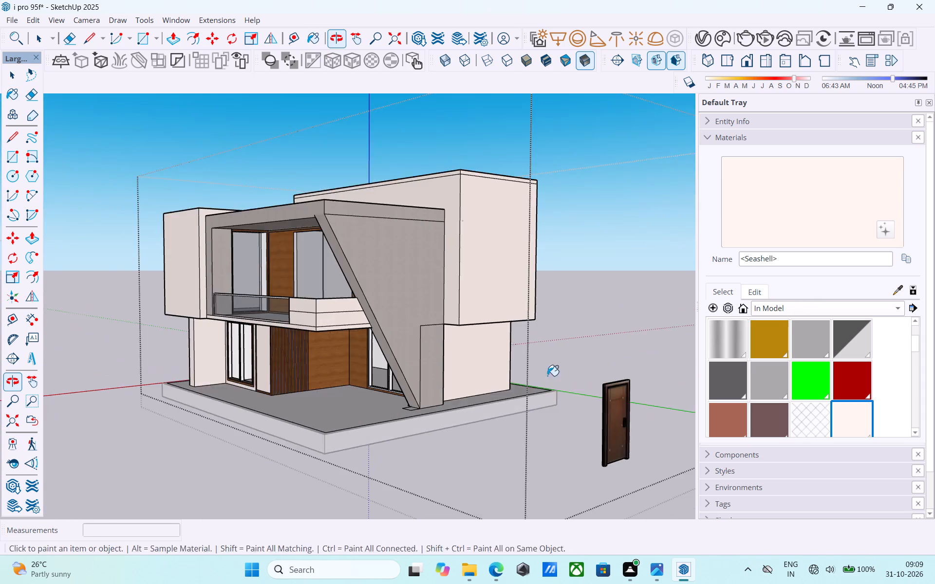
middle_drag(319, 355, 821, 418)
middle_drag(180, 288, 767, 223)
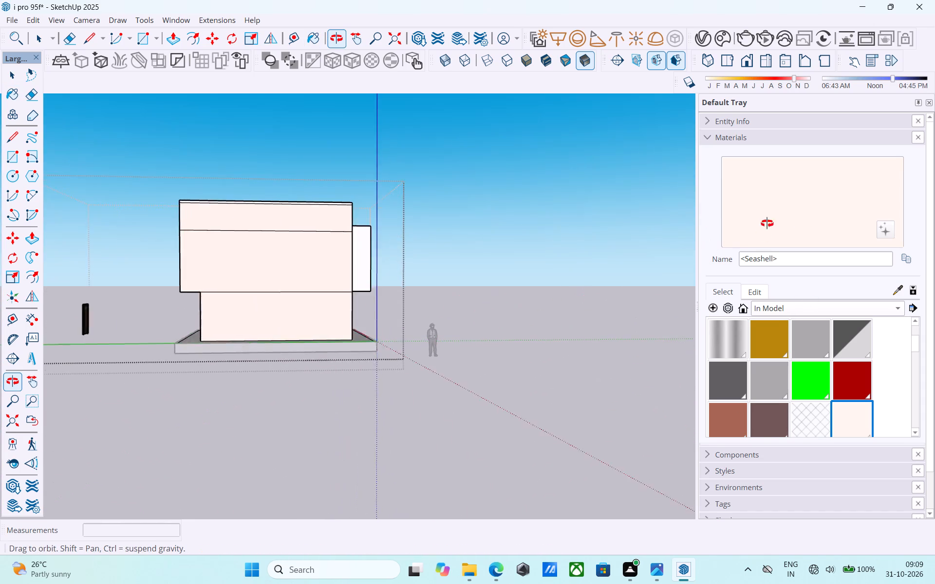
middle_drag(767, 223, 0, 254)
middle_drag(584, 264, 396, 246)
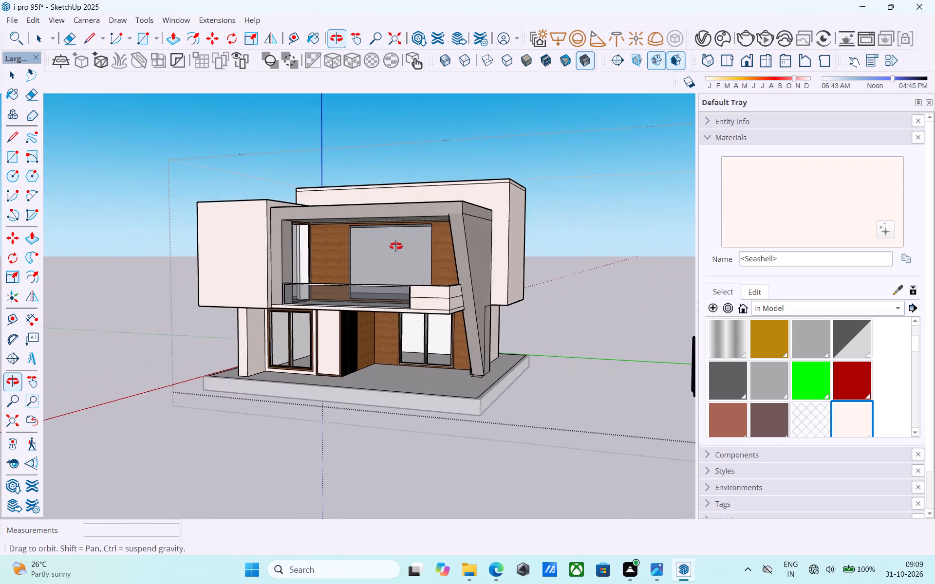
middle_drag(396, 246, 397, 246)
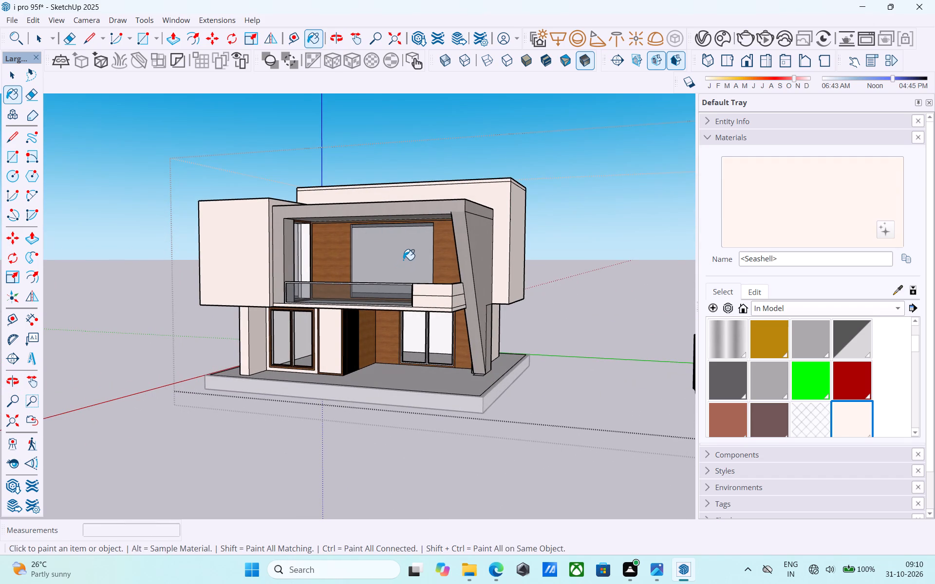
scroll(403, 259, down, 6)
middle_drag(406, 264, 416, 218)
Erase the leftover rectangle edges on the outer side face of the slanted concrete wall near its base.
scroll(455, 288, up, 8)
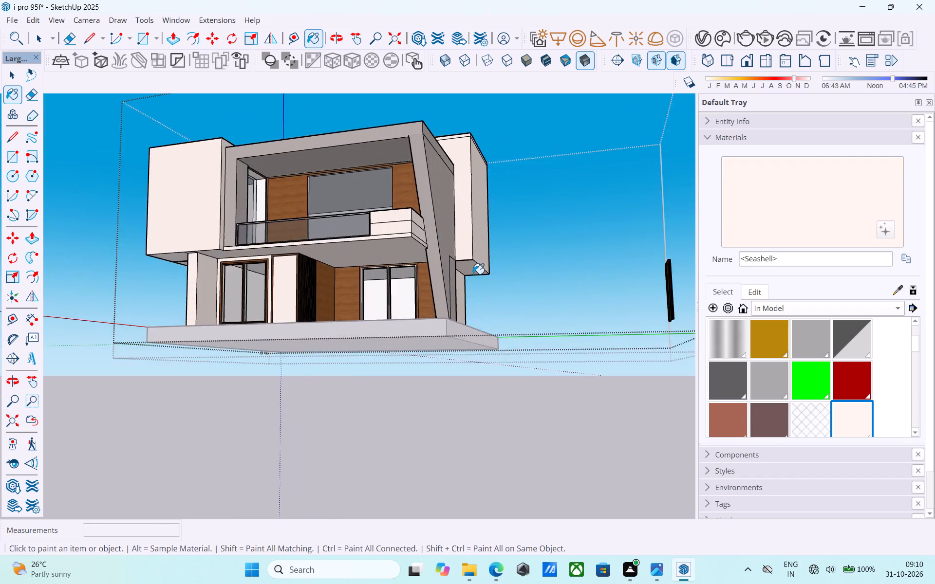
scroll(473, 274, up, 7)
middle_drag(438, 268, 416, 274)
key(e)
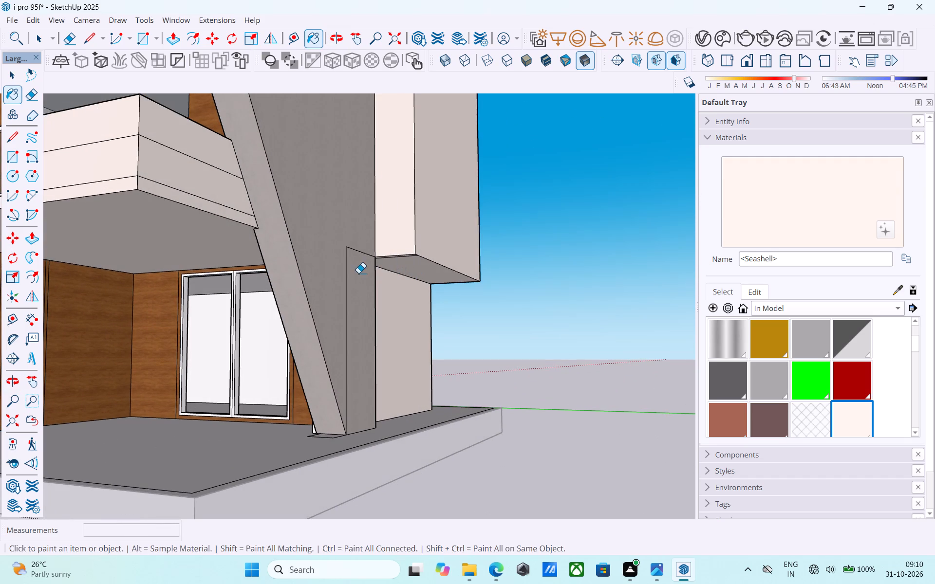
drag(357, 273, 346, 267)
drag(349, 262, 368, 241)
key(space)
Save the model, purging its unused items.
key(ctrl+s)
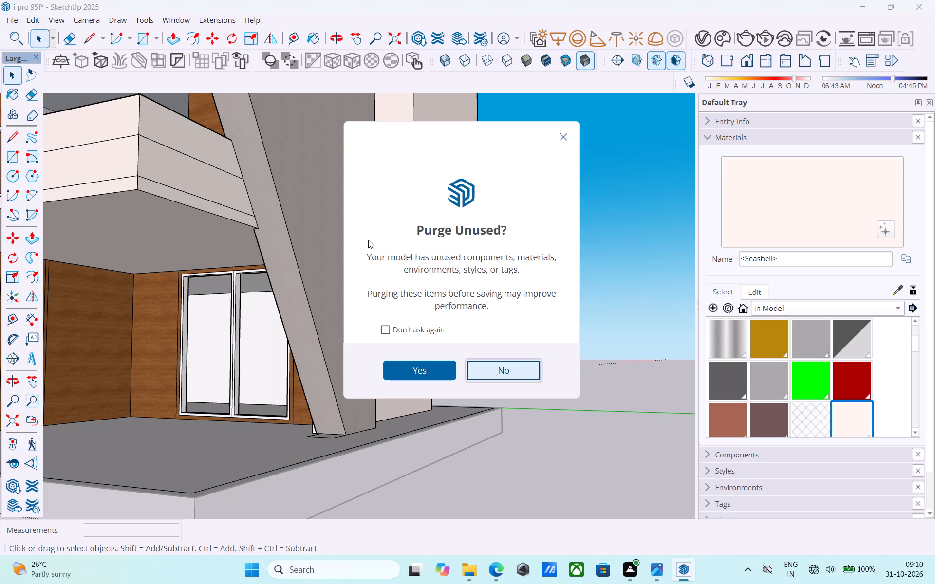
click(416, 365)
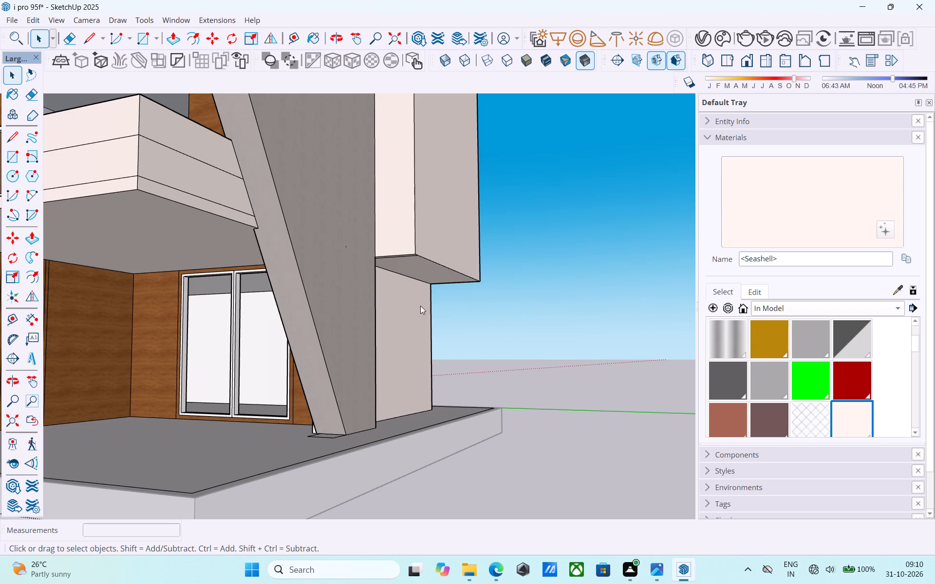
Erase the leftover rectangle outline on the floor slab at the foot of the slanted concrete wall.
scroll(420, 305, down, 7)
middle_drag(412, 345, 379, 465)
scroll(337, 417, up, 5)
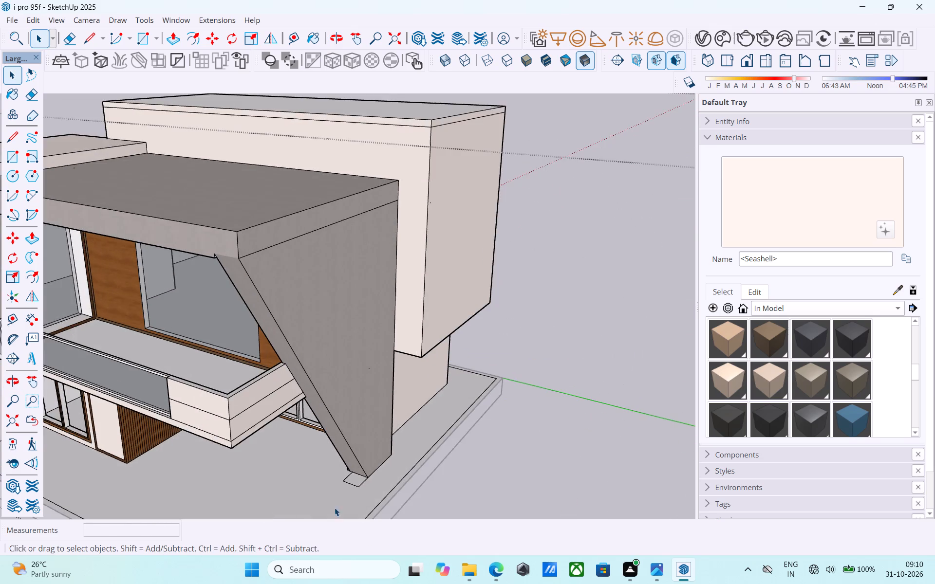
scroll(342, 500, up, 2)
scroll(345, 484, up, 20)
scroll(345, 484, up, 1)
key(e)
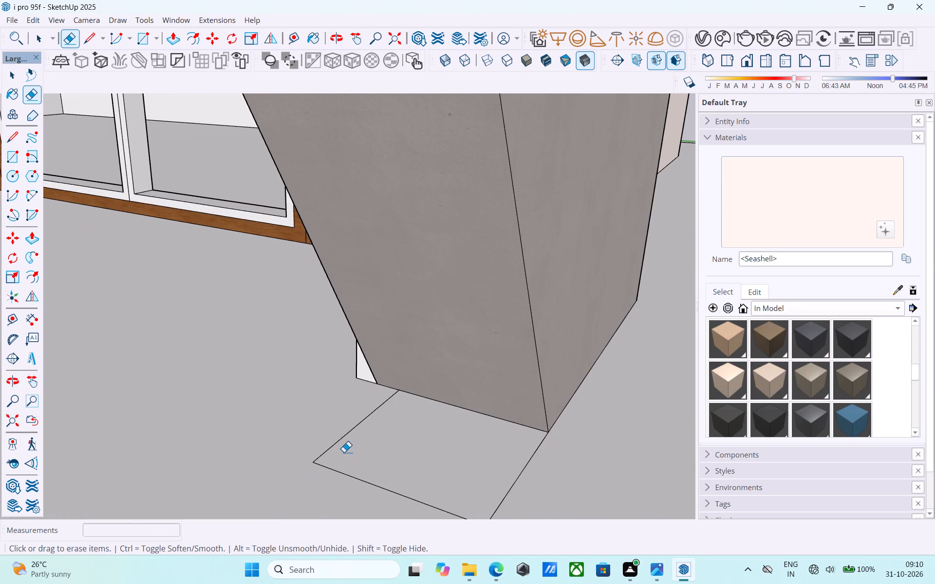
drag(344, 452, 326, 440)
drag(329, 452, 333, 505)
drag(455, 477, 584, 482)
Examine the foot of the slanted wall and the overall house for further stray edges.
scroll(492, 420, down, 4)
middle_drag(489, 421, 654, 396)
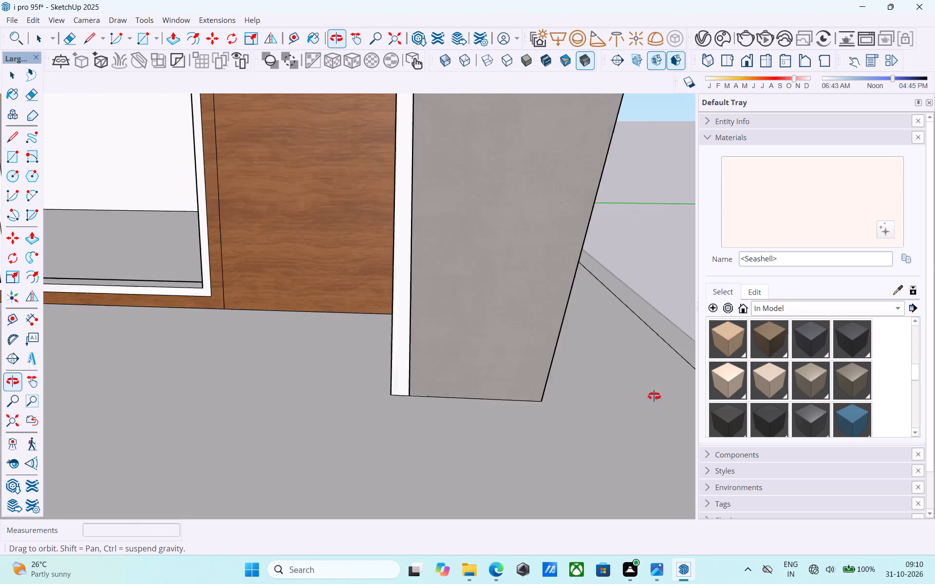
middle_drag(654, 396, 395, 384)
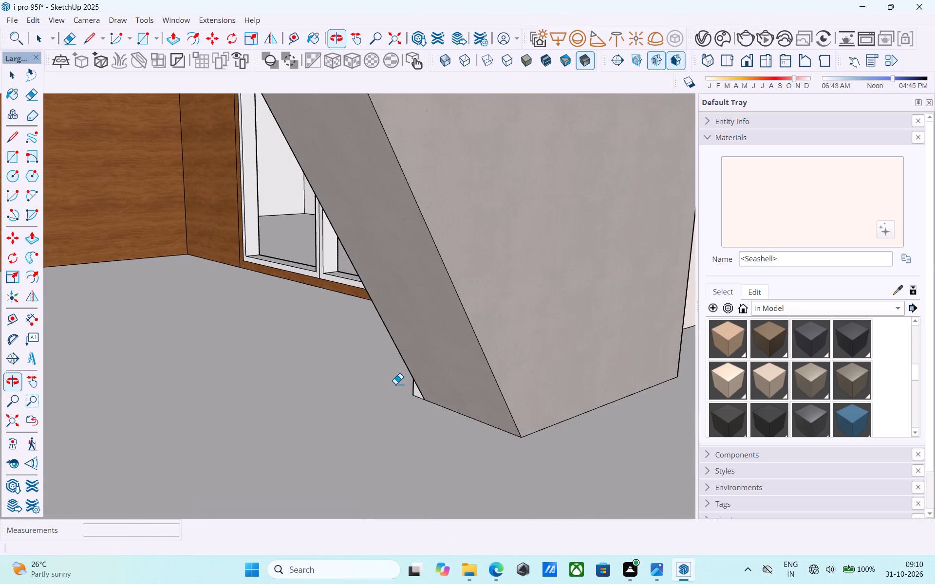
scroll(395, 381, down, 16)
middle_drag(397, 377, 403, 383)
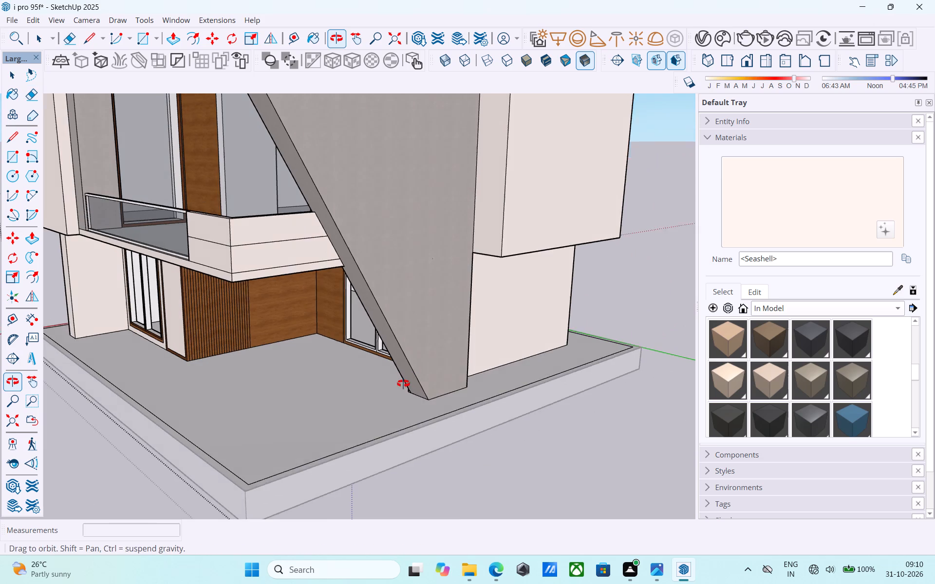
middle_drag(403, 383, 436, 408)
scroll(434, 396, down, 5)
middle_drag(404, 396, 390, 399)
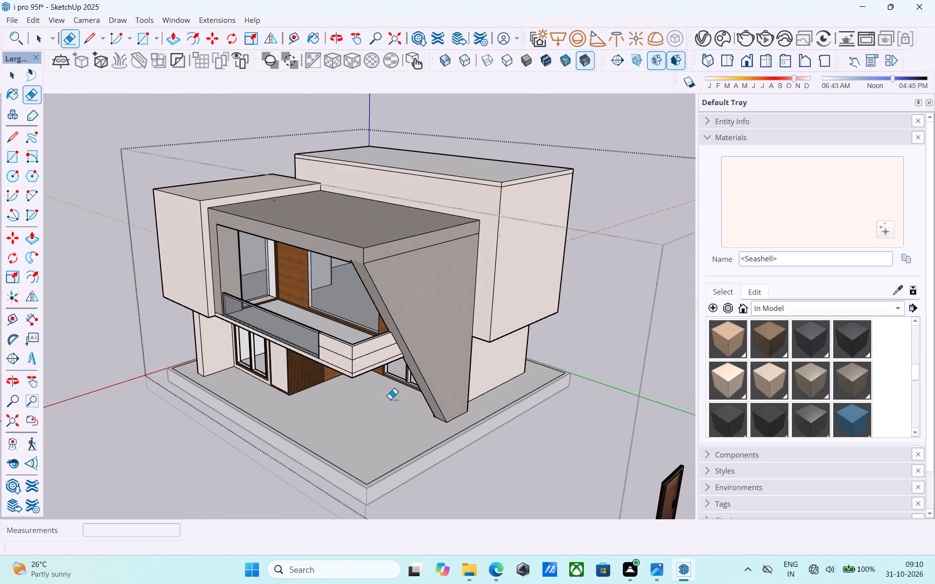
Save the model.
key(space)
key(ctrl+s)
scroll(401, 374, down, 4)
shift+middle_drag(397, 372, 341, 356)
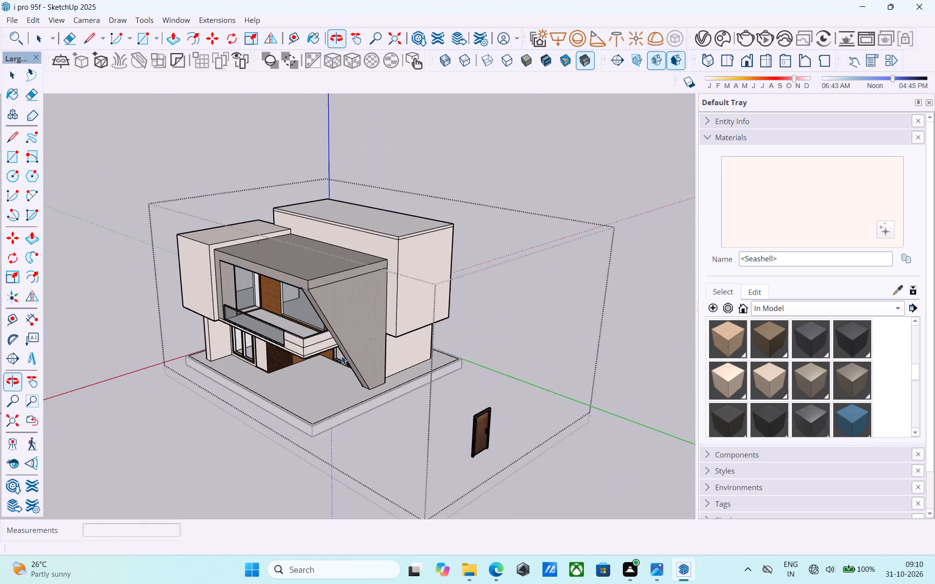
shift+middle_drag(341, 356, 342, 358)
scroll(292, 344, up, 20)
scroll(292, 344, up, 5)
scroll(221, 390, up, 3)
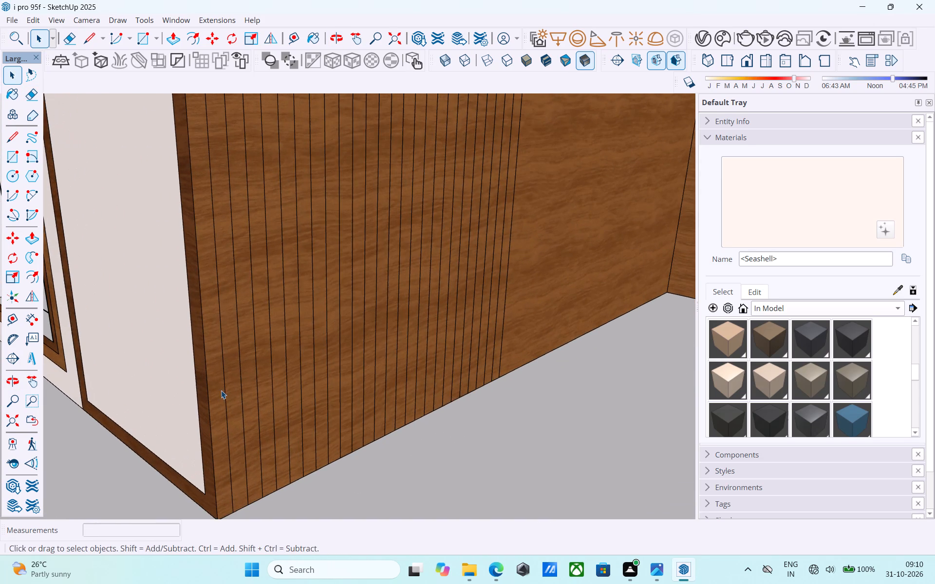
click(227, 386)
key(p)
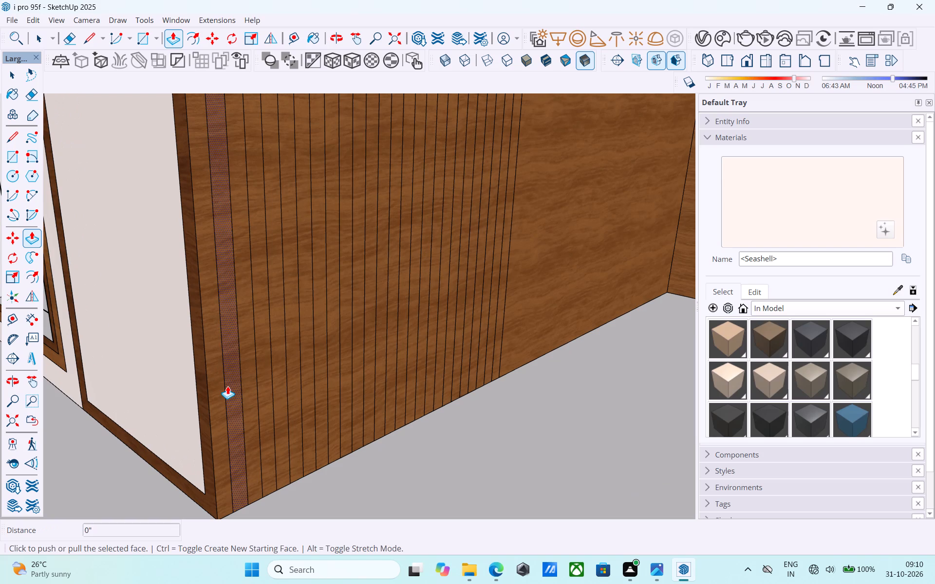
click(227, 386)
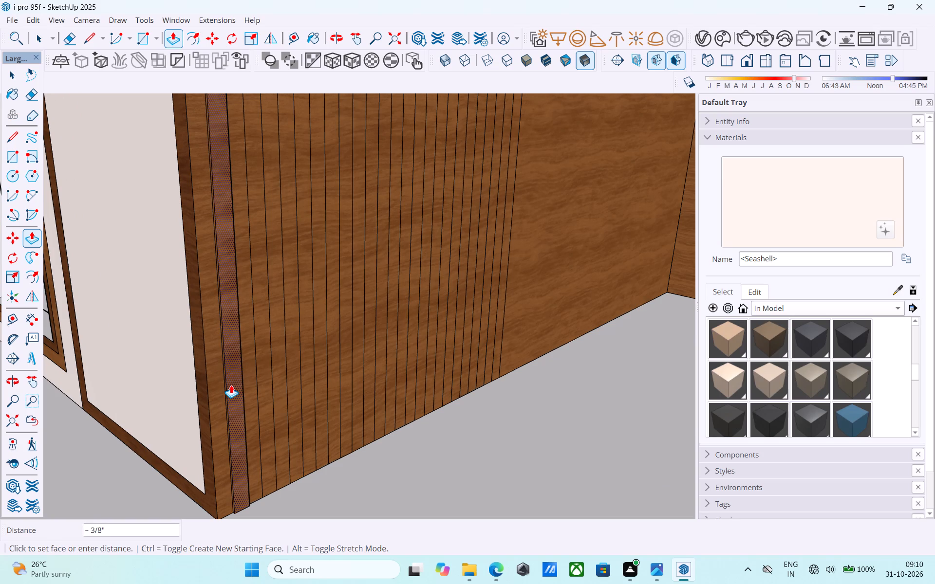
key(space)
Push/Pull the first narrow strip beside the corner of the ground-floor wood wall outward by 1".
click(235, 381)
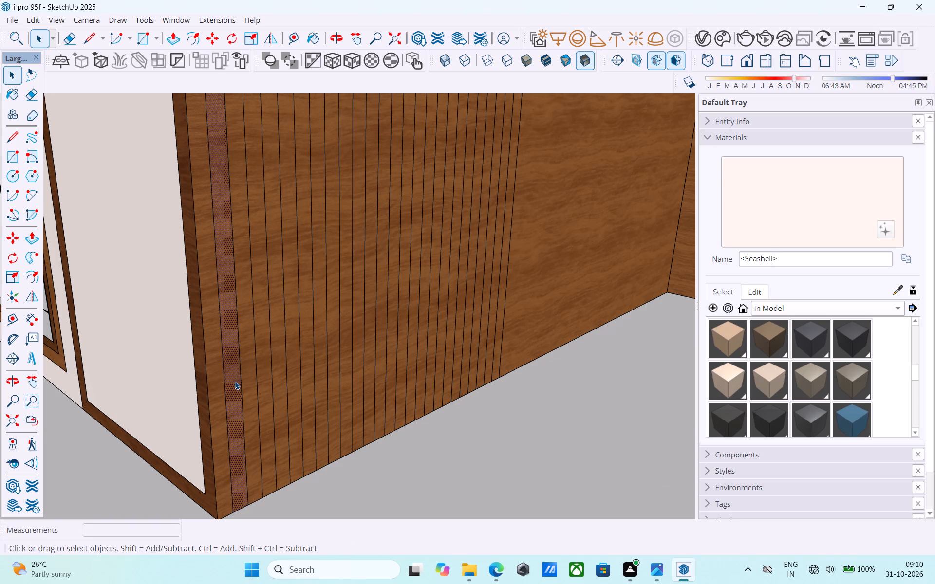
key(p)
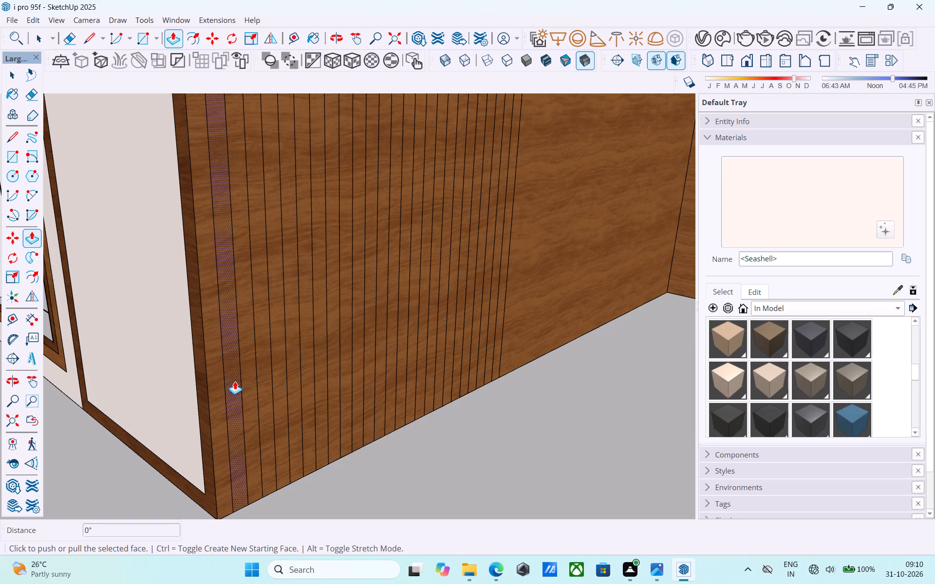
click(239, 381)
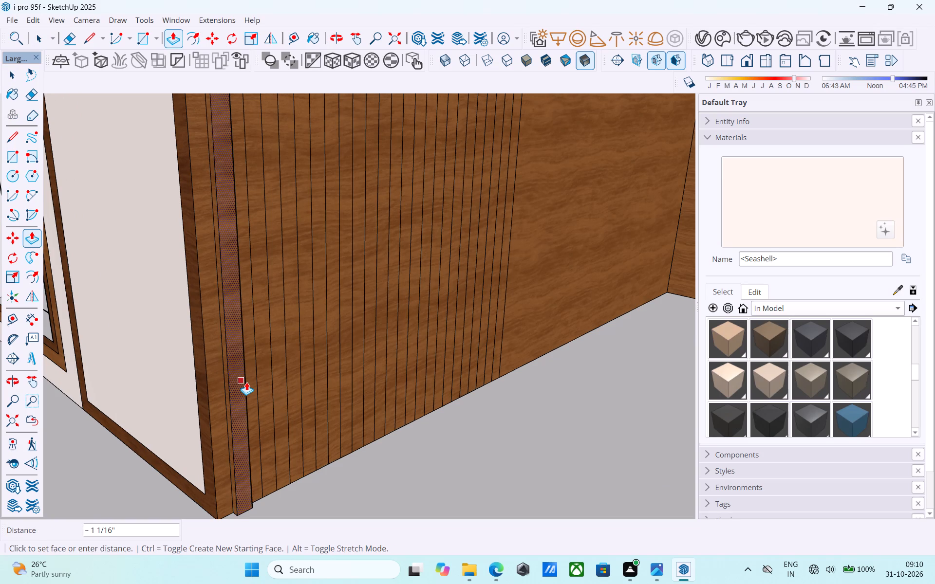
text(2")
key(Return)
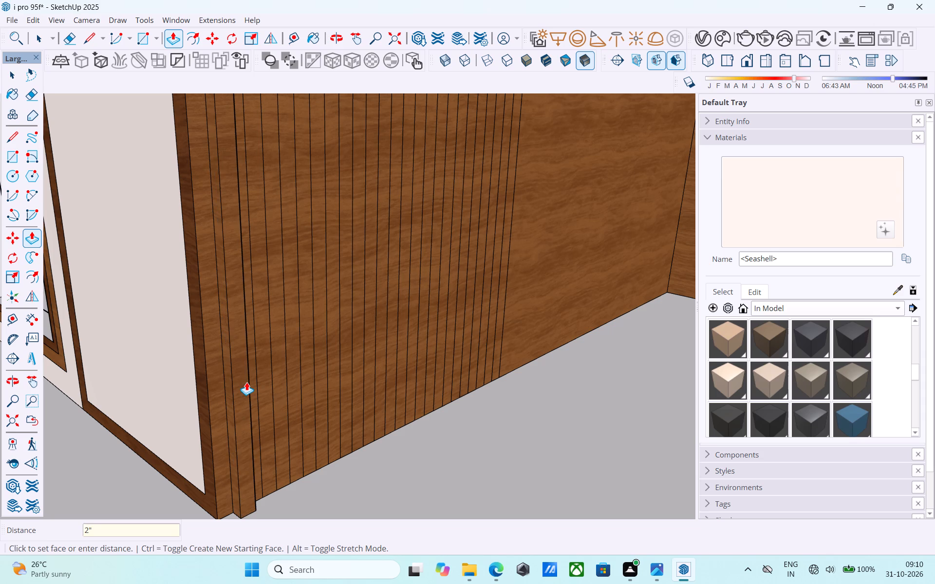
text(1")
key(Return)
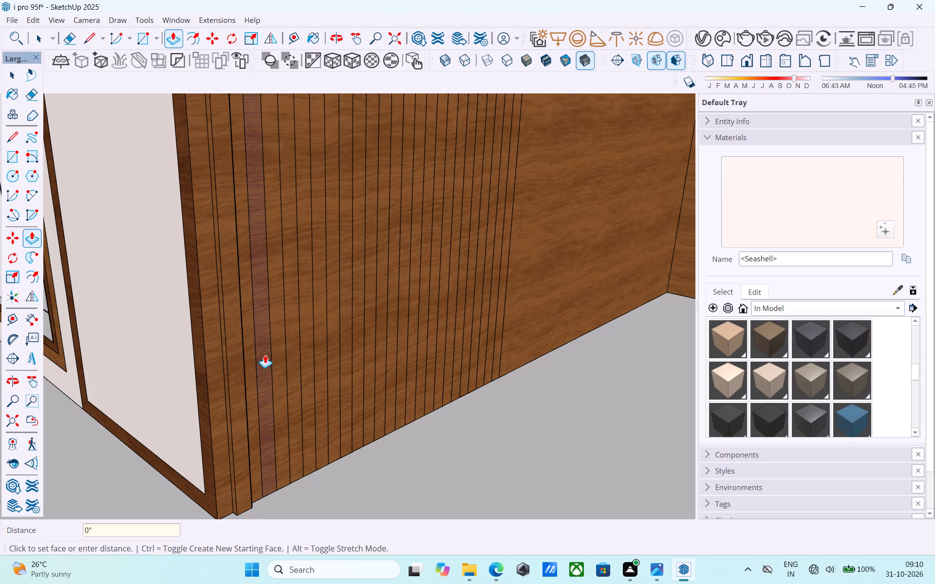
Pull the next five alternate strips of the wood wall outward by the same 1" to form raised slats.
double_click(265, 355)
double_click(291, 347)
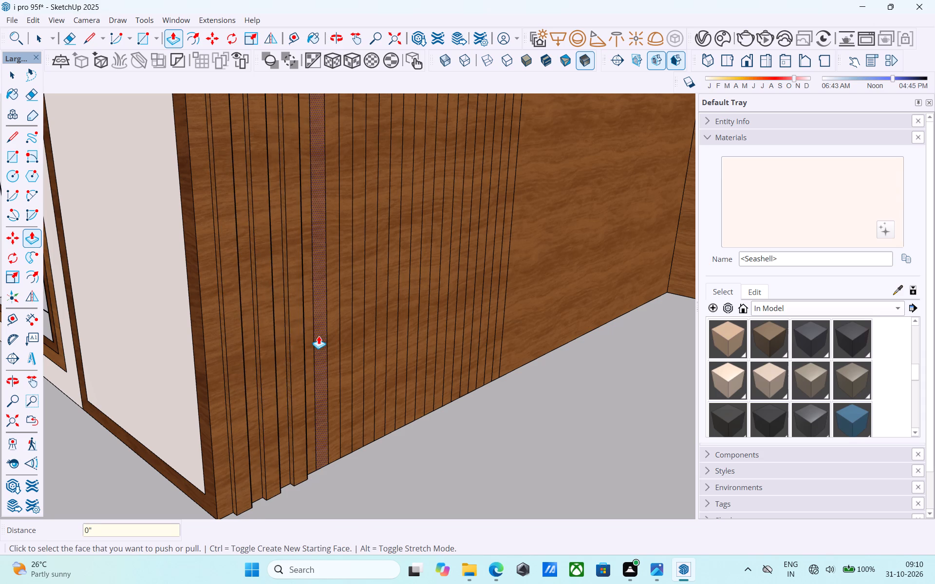
double_click(318, 336)
double_click(344, 328)
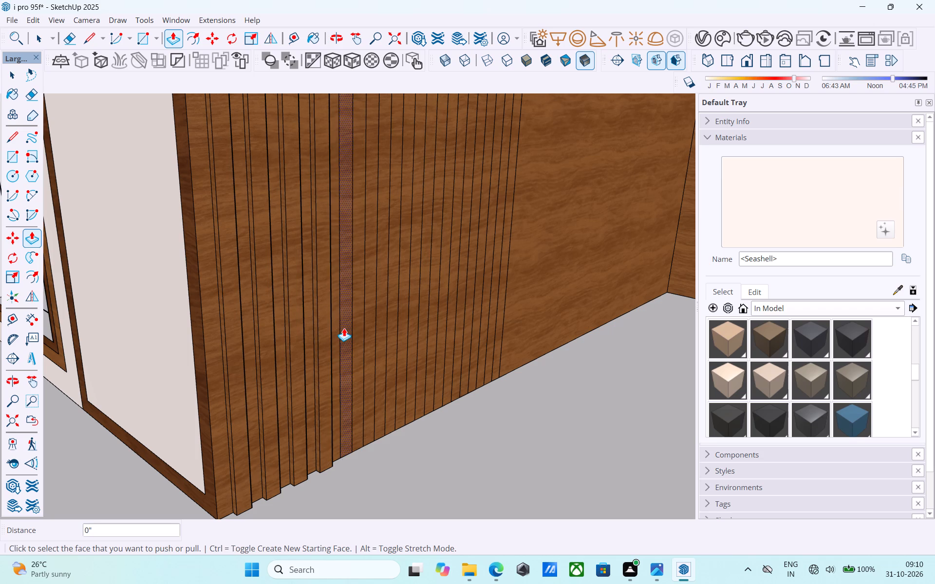
click(366, 320)
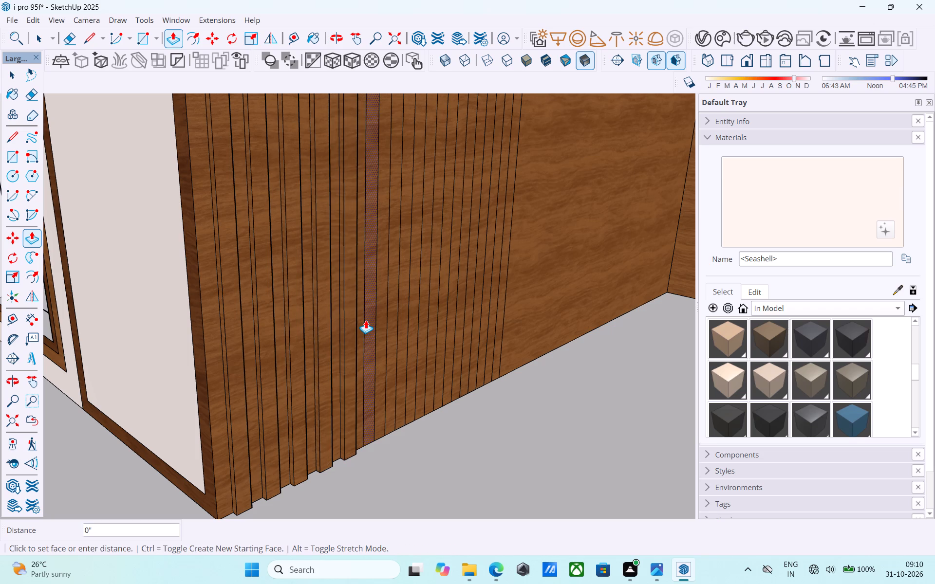
click(366, 320)
double_click(366, 320)
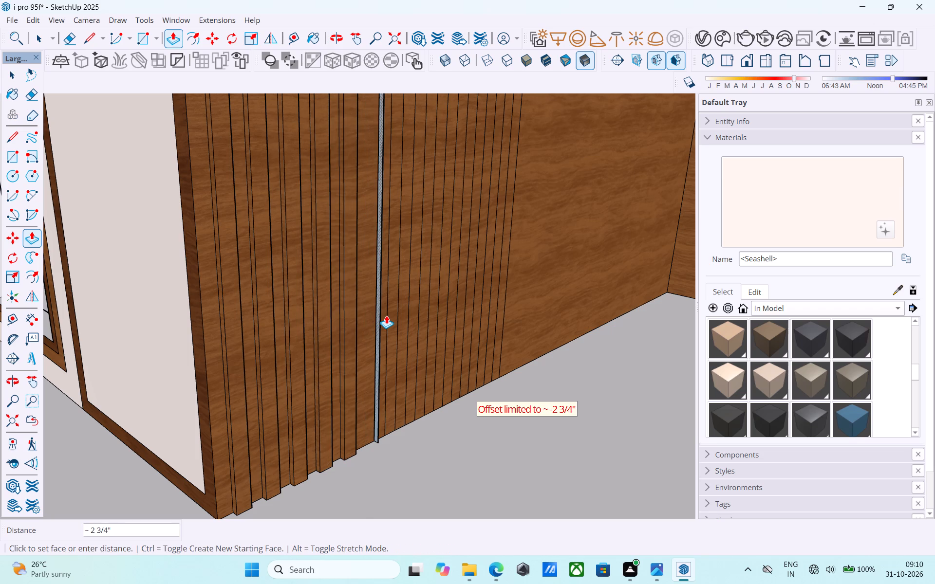
key(space)
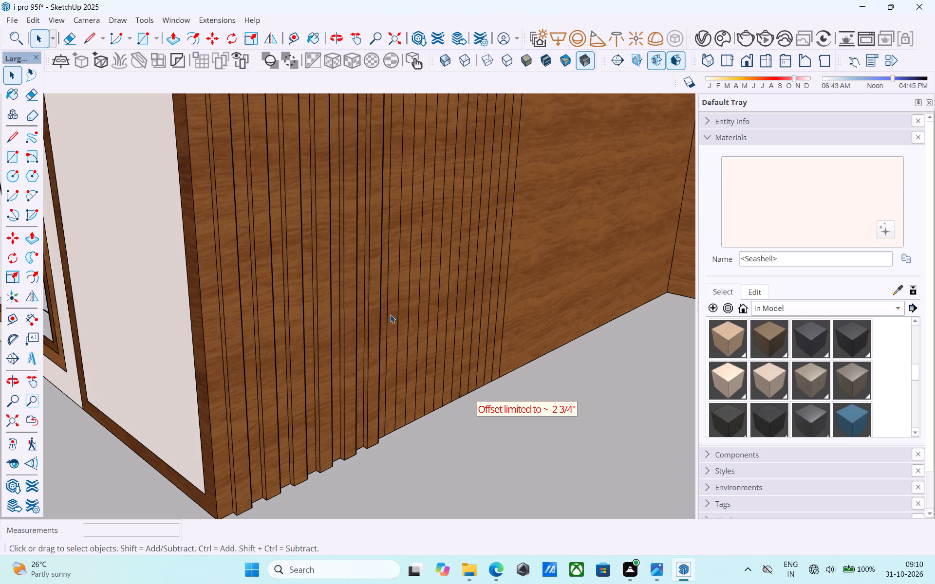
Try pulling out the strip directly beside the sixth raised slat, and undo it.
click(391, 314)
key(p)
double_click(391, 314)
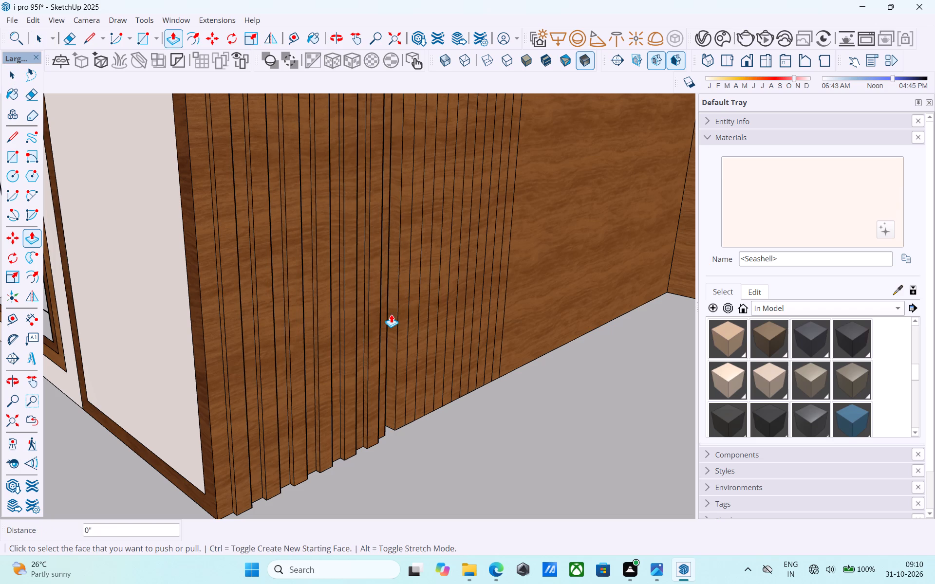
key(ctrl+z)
Push/Pull the next three alternate strips of the ground-floor wood wall outward by 1" to continue the raised slats.
middle_drag(391, 314, 288, 306)
scroll(337, 298, up, 8)
click(432, 287)
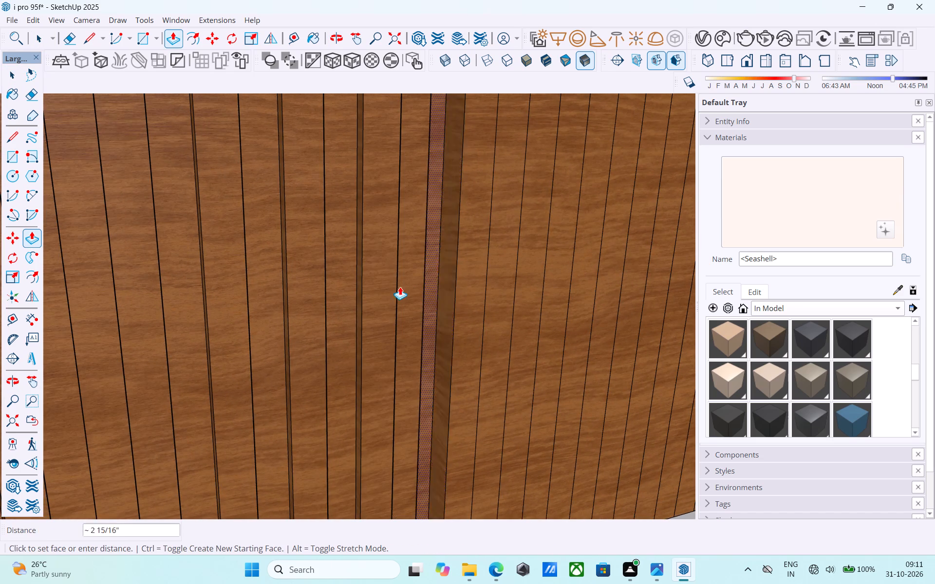
click(383, 288)
double_click(489, 297)
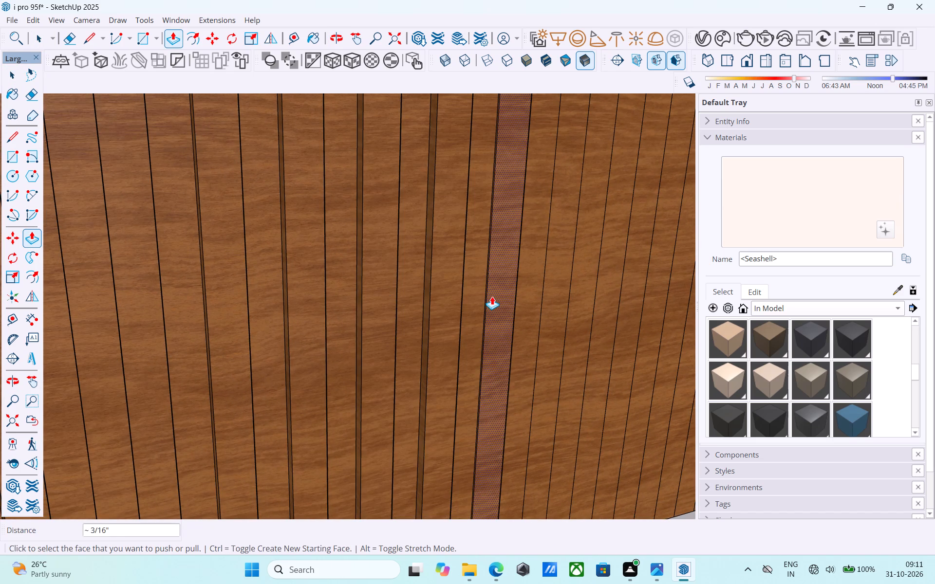
click(492, 296)
click(430, 308)
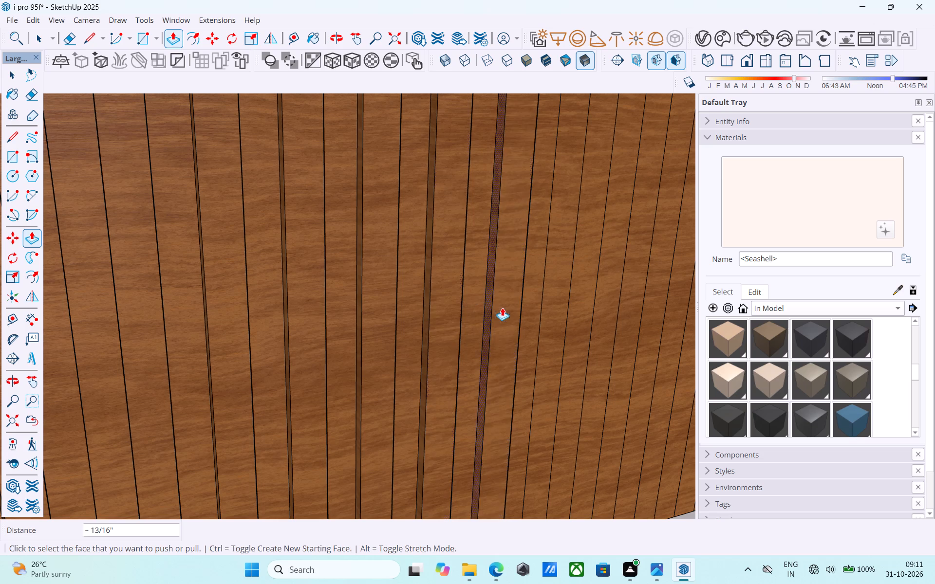
click(556, 295)
click(494, 300)
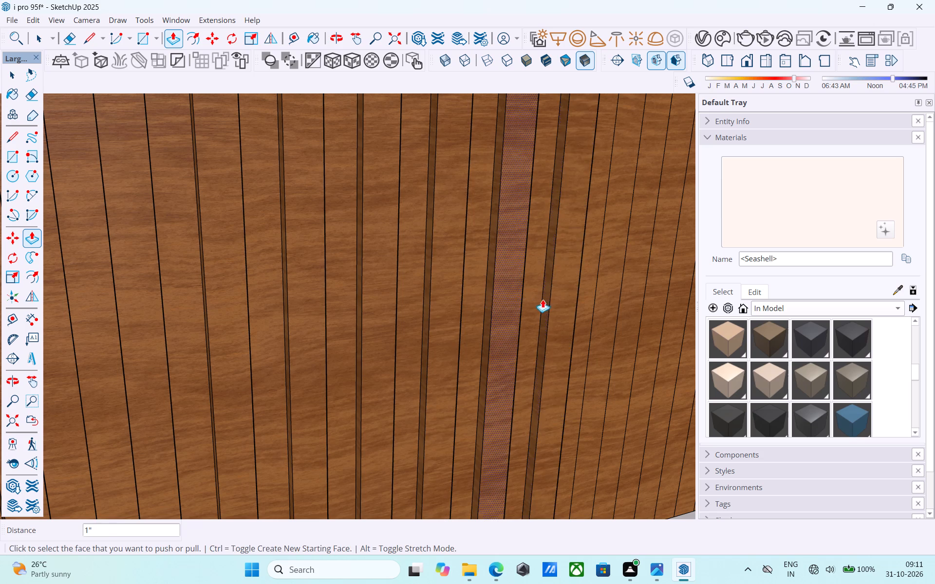
Pull the last four alternate strips of the ground-floor wood wall outward by the same 1".
double_click(617, 294)
shift+middle_drag(616, 296, 529, 292)
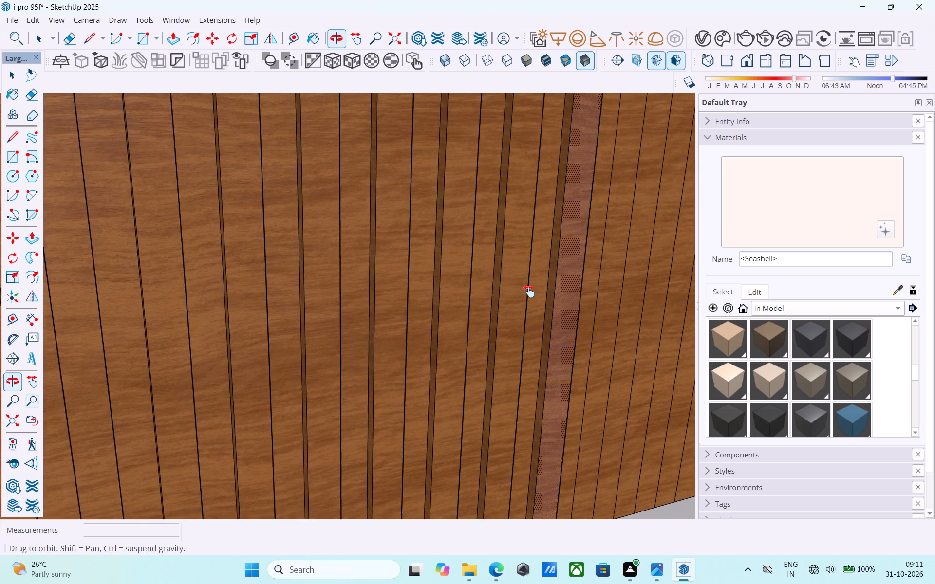
shift+middle_drag(529, 292, 292, 301)
double_click(358, 304)
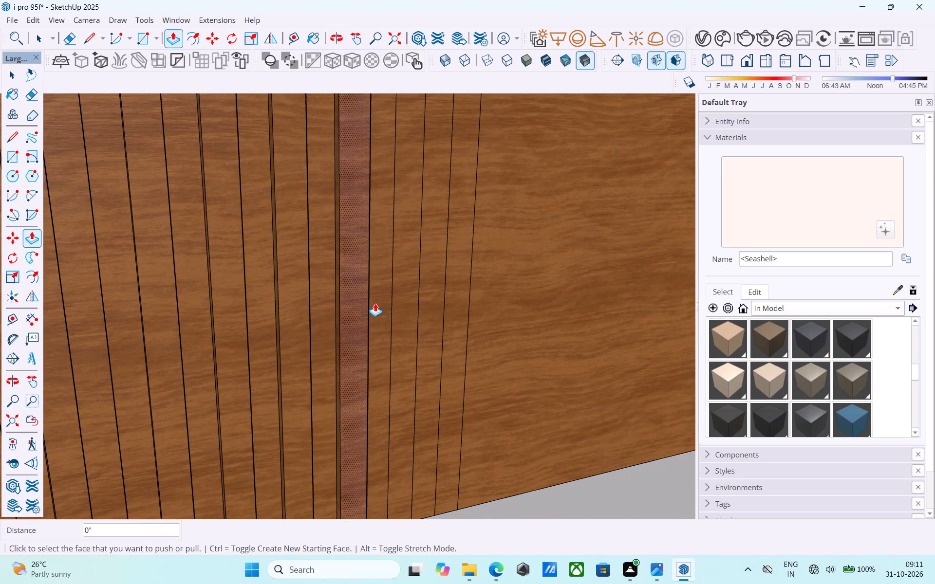
double_click(415, 303)
double_click(459, 297)
Save the model.
middle_drag(442, 298, 524, 274)
scroll(501, 286, up, 1)
middle_drag(524, 274, 550, 264)
scroll(550, 264, down, 11)
scroll(275, 342, down, 6)
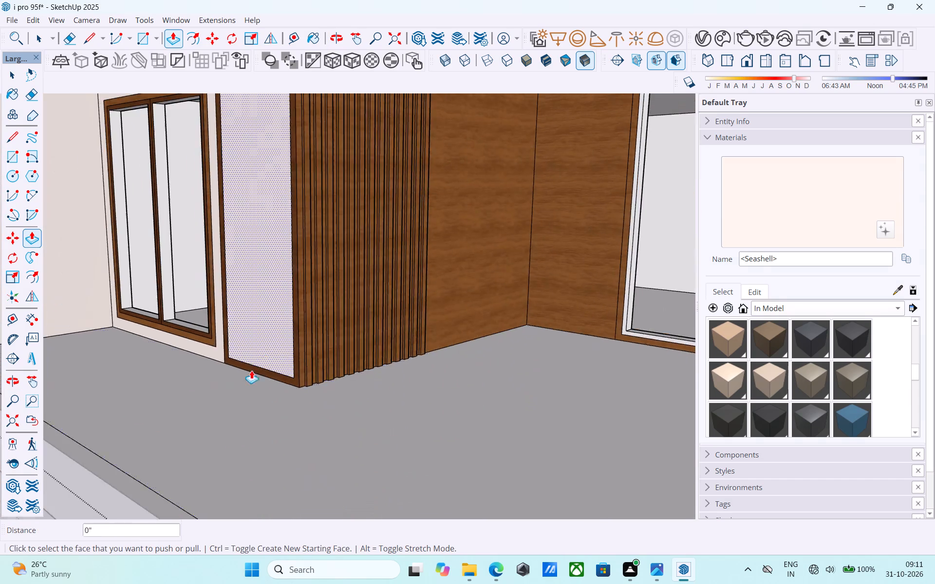
scroll(235, 384, down, 5)
middle_drag(230, 416, 290, 431)
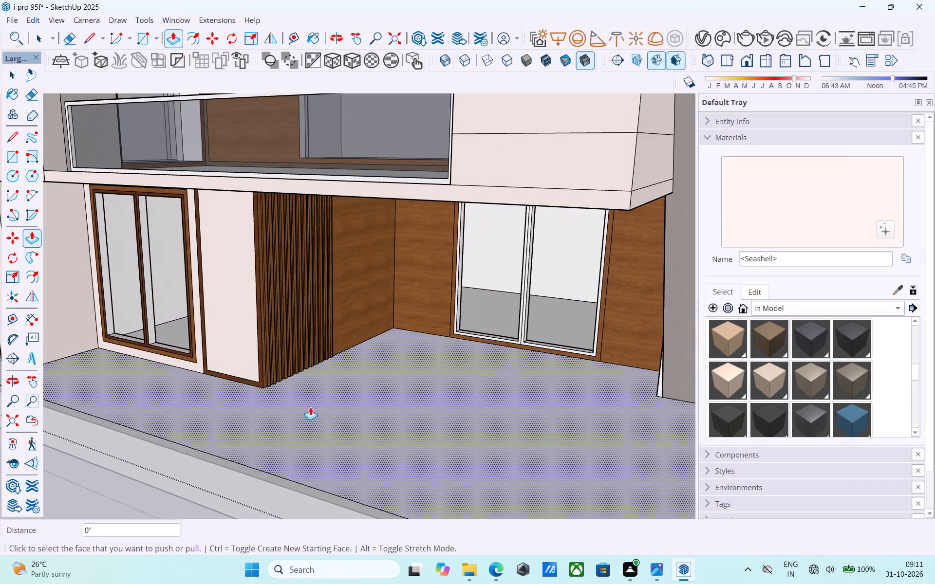
middle_drag(310, 403, 347, 393)
scroll(278, 457, down, 10)
middle_drag(290, 456, 340, 488)
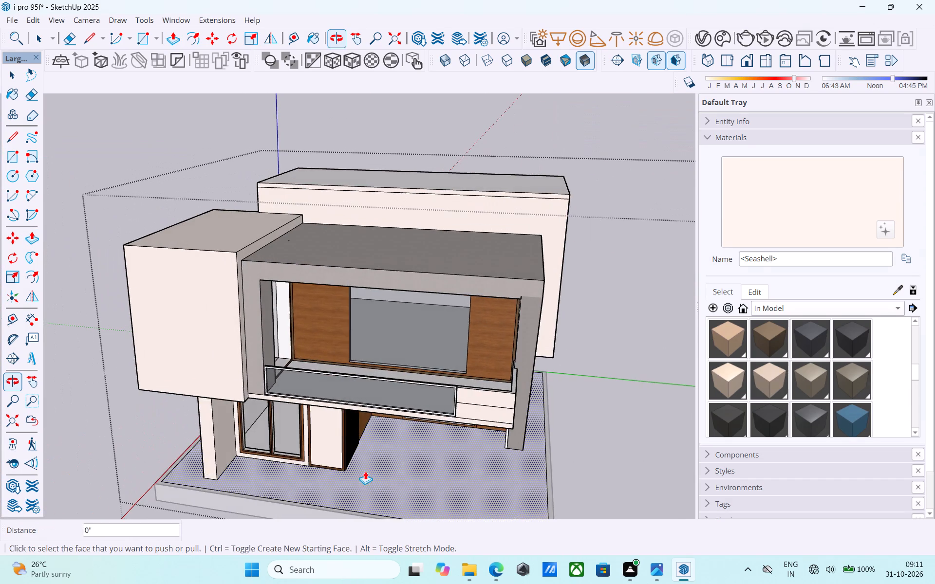
scroll(446, 164, up, 4)
scroll(446, 182, down, 7)
middle_drag(374, 372, 380, 333)
key(space)
key(ctrl+s)
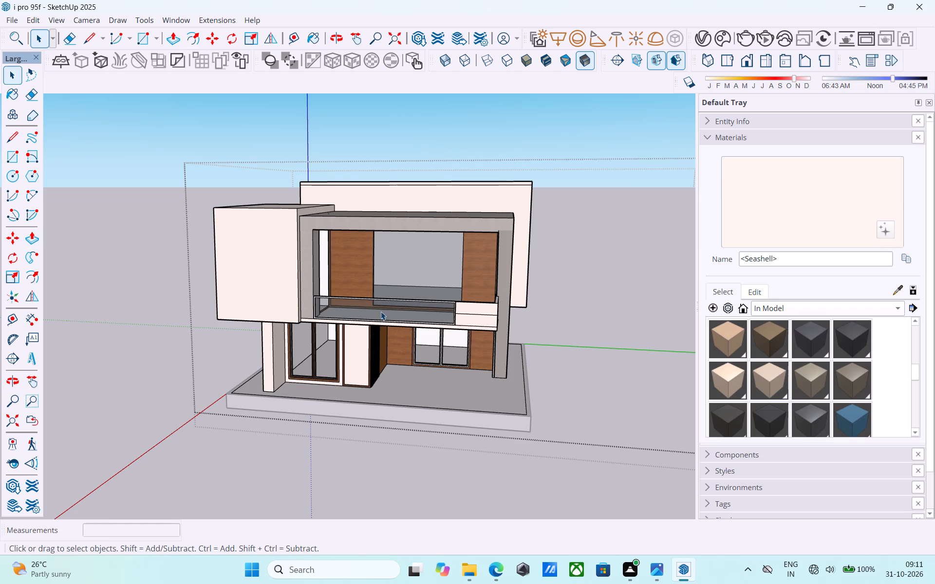
Draw a horizontal line across the rear upper volume's front wall, from the grey frame's lower fascia corner to the wall's outer edge.
middle_drag(374, 302, 350, 307)
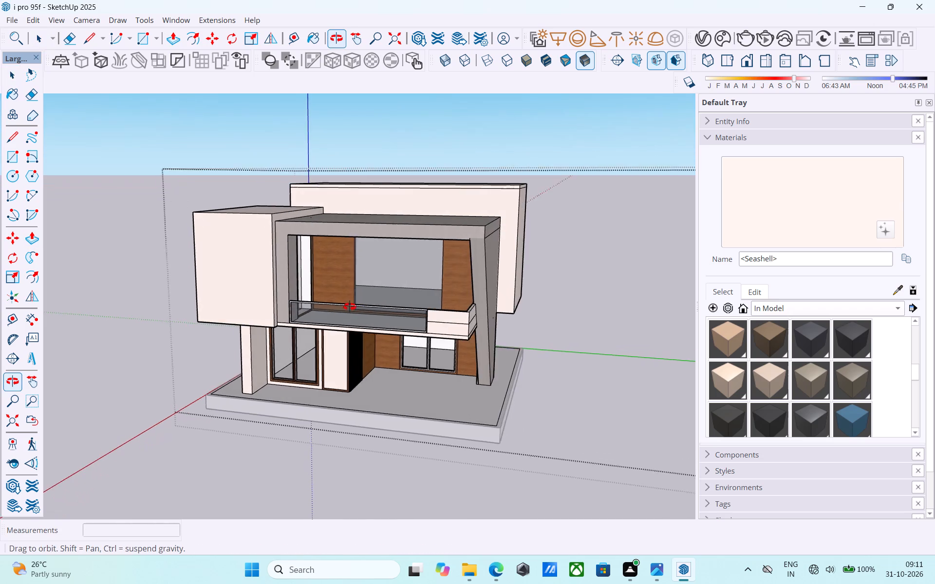
middle_drag(350, 307, 363, 307)
scroll(423, 280, up, 1)
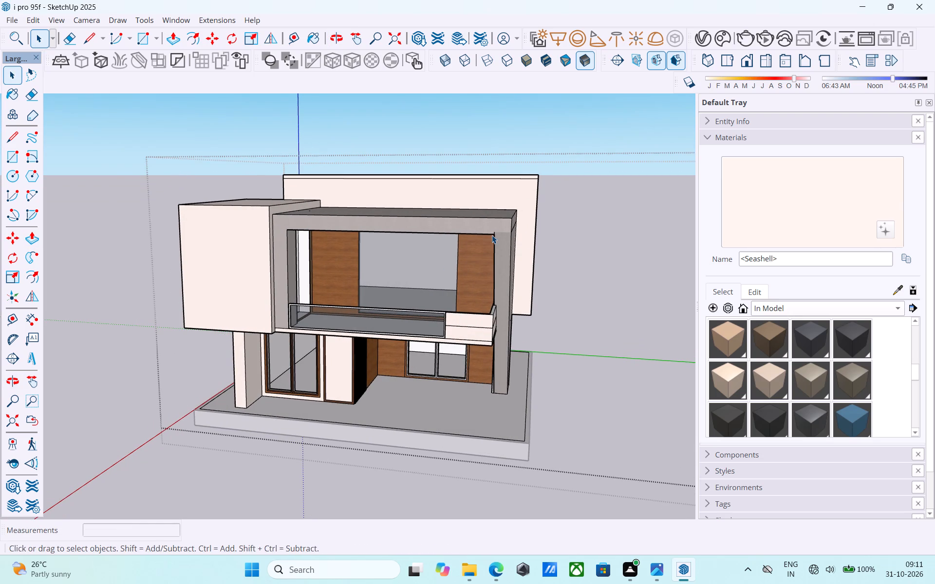
scroll(492, 235, up, 1)
shift+middle_drag(492, 235, 429, 286)
scroll(444, 281, up, 9)
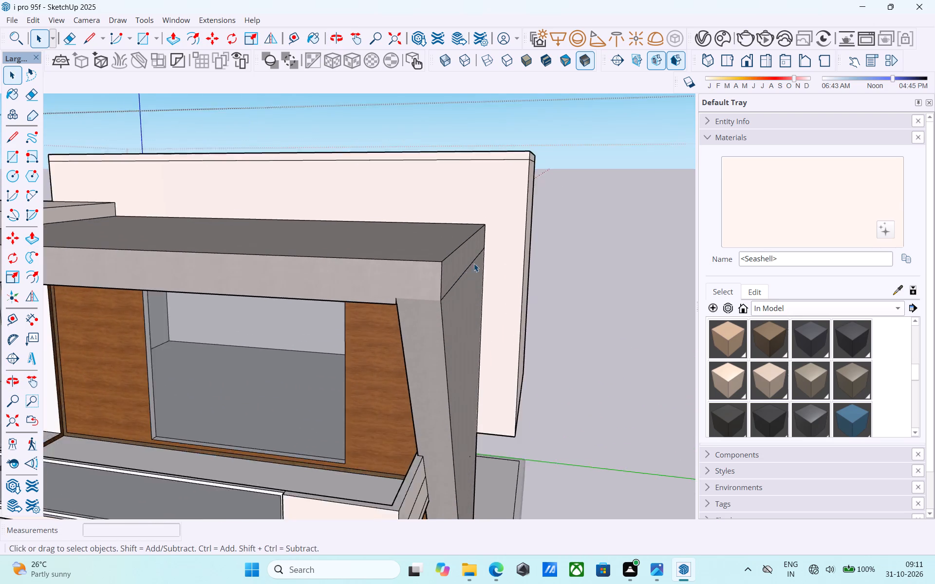
scroll(474, 263, up, 4)
key(l)
click(493, 243)
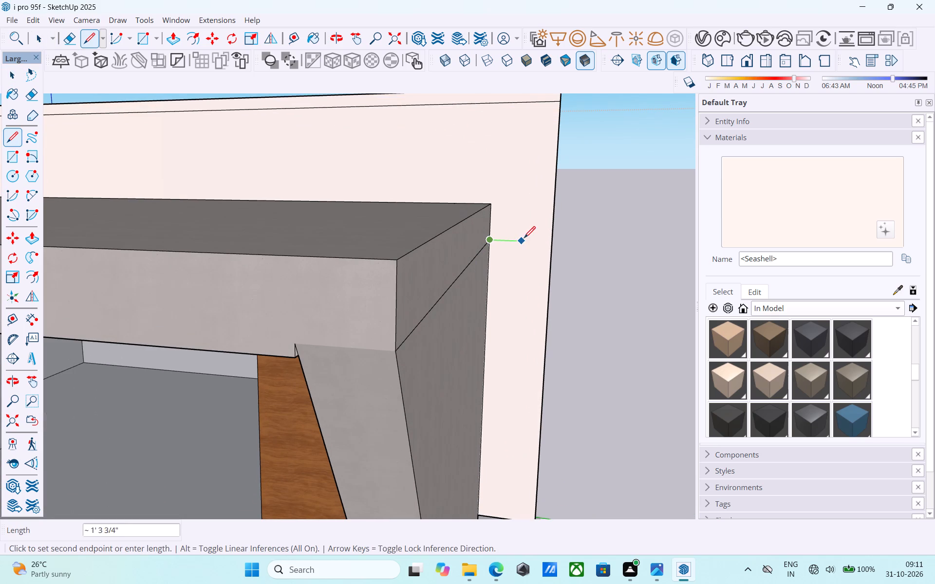
click(553, 237)
key(space)
Offset the narrow wall face below the new line inward by 1".
click(534, 298)
key(f)
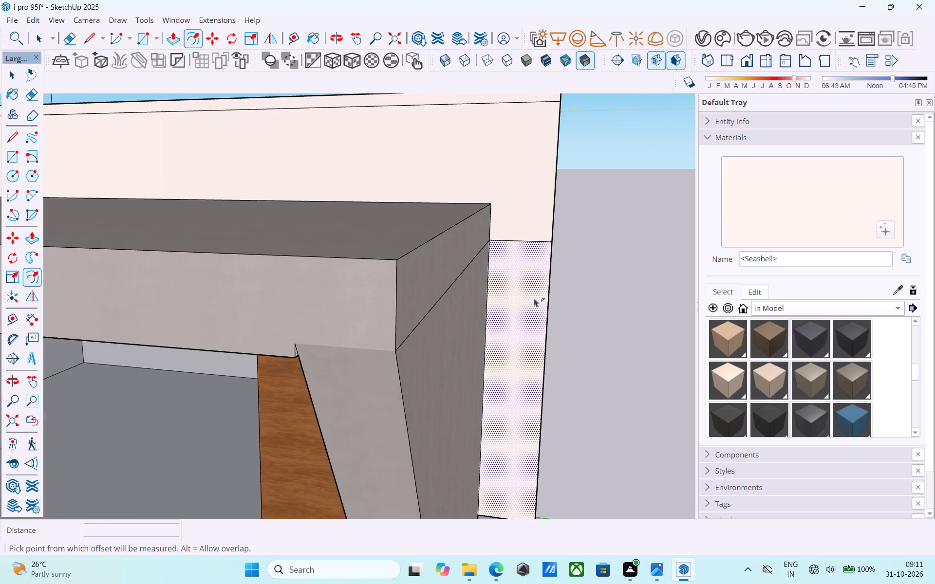
click(534, 298)
key(1)
key(shift+quotedbl)
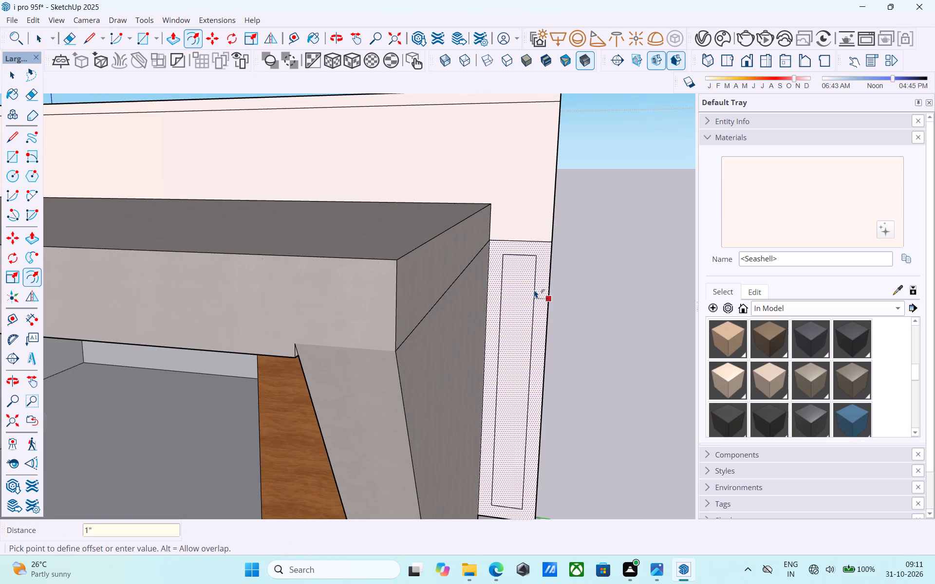
key(Return)
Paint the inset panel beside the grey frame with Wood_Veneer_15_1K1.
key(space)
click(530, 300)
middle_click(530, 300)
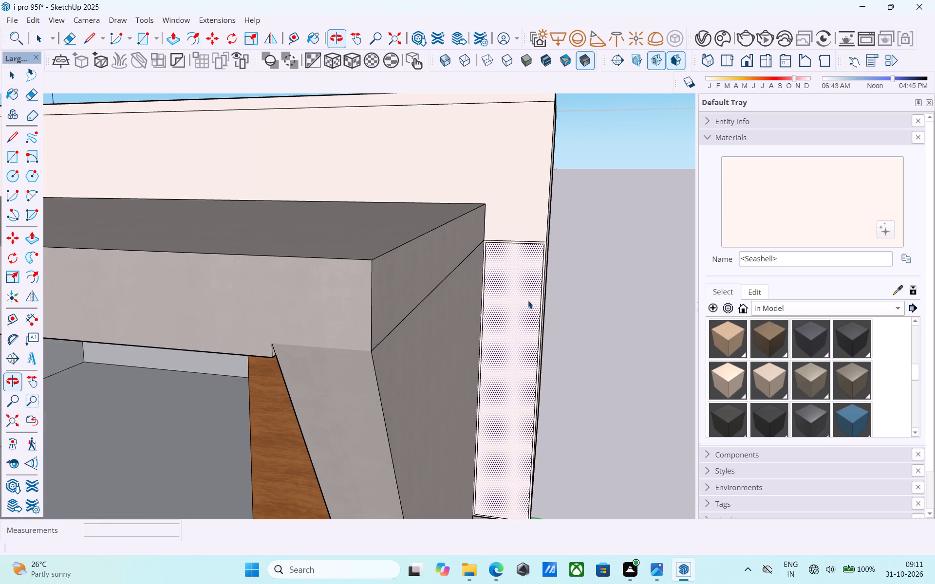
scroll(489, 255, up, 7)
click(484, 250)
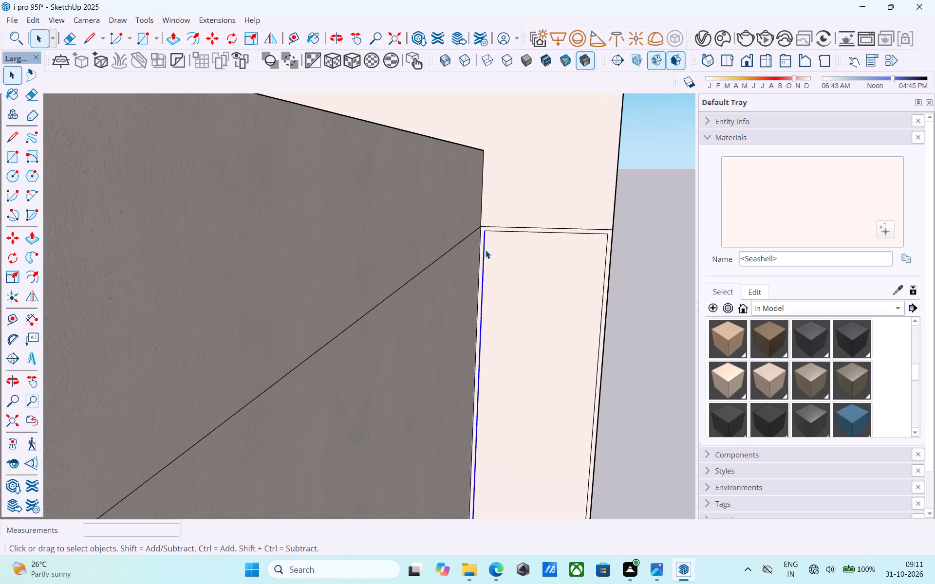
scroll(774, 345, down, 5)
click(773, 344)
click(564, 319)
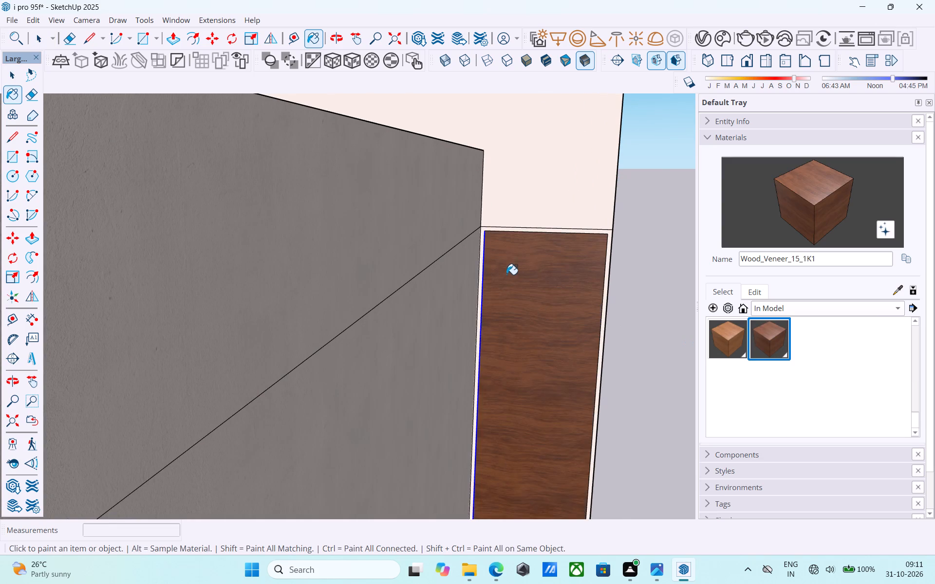
Paint the inset panel beside the grey frame with Wood_Veneer_15_1K.
scroll(501, 267, up, 3)
key(space)
click(478, 252)
click(726, 330)
click(633, 316)
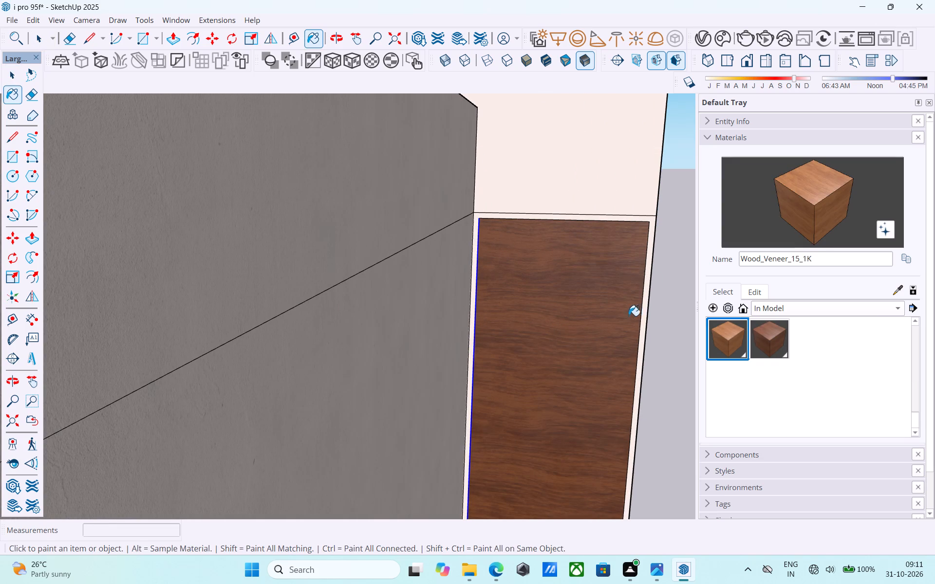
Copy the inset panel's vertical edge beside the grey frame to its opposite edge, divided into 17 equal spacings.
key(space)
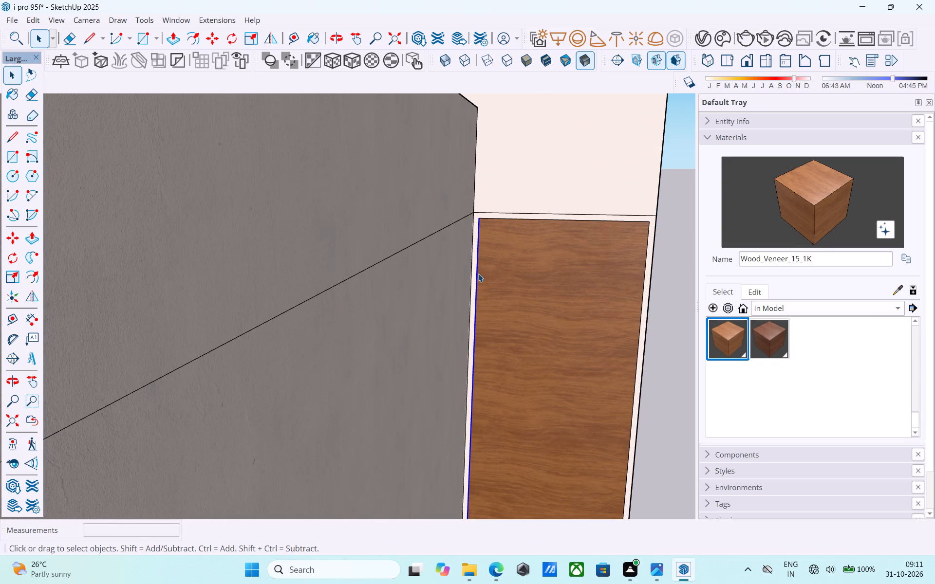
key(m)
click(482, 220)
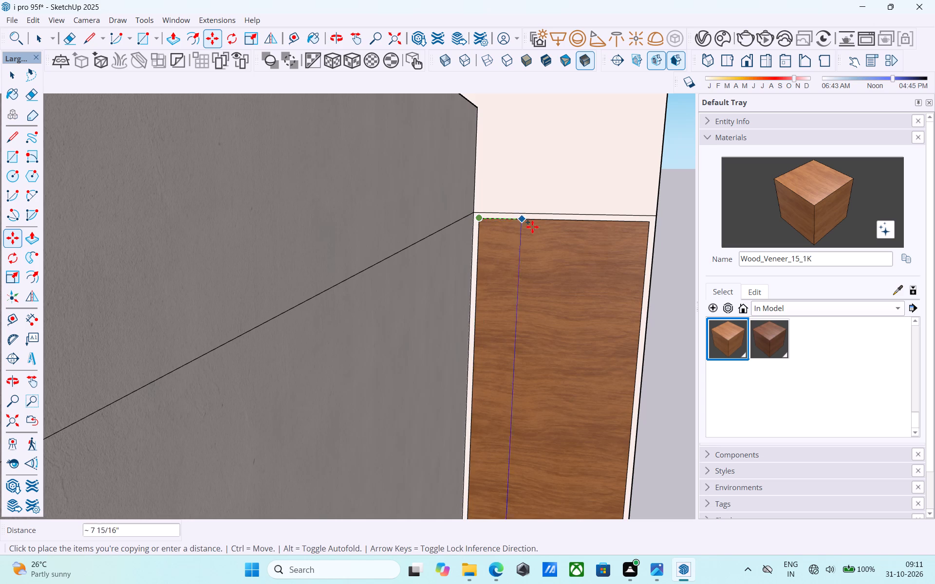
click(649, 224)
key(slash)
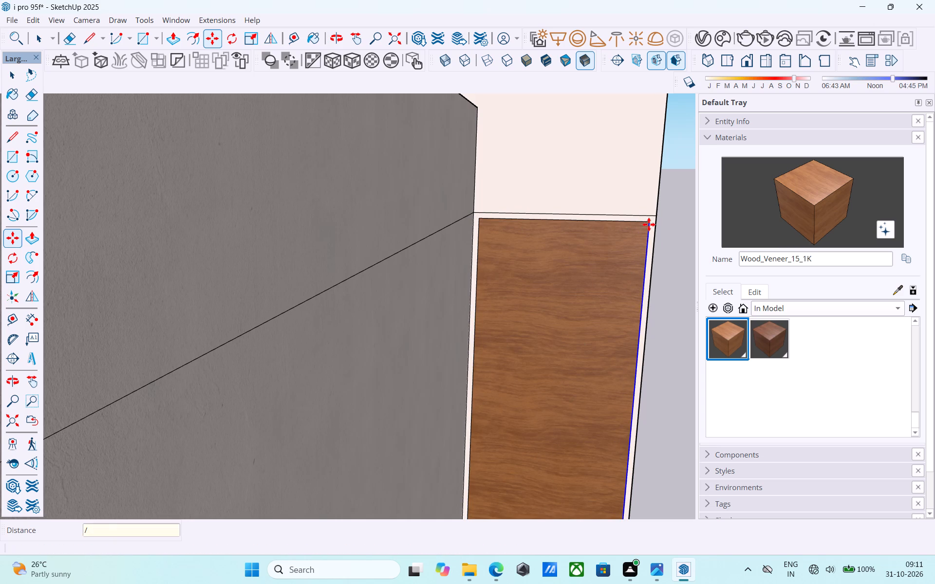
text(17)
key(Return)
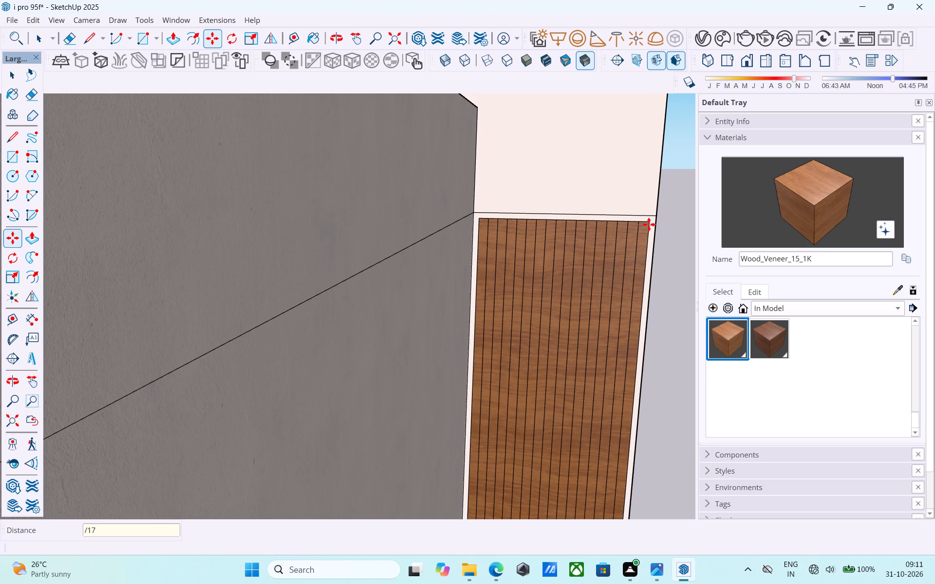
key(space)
Examine the house from several angles, comparing the divided upper panel with the ground-floor slatted wall.
scroll(536, 201, down, 20)
scroll(536, 201, down, 7)
middle_drag(411, 225, 411, 224)
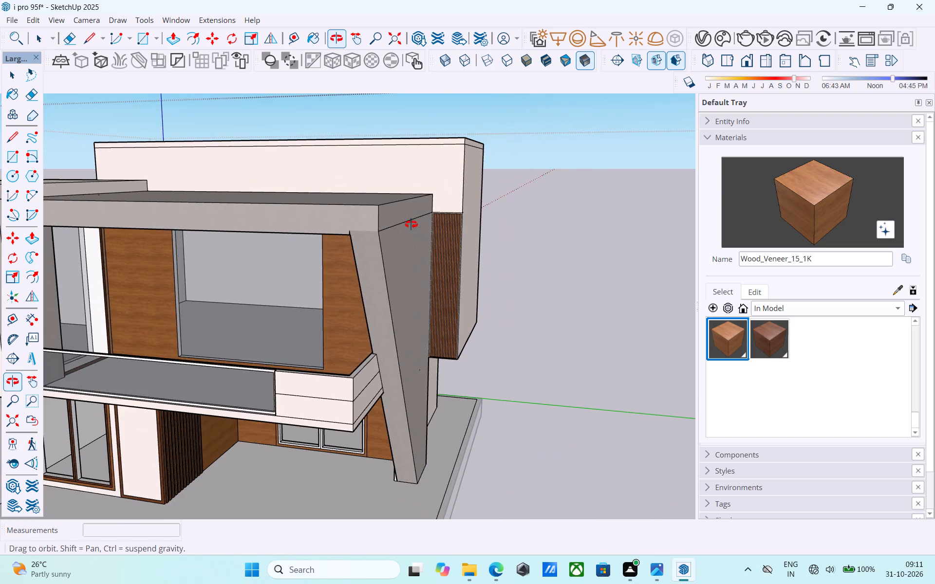
middle_drag(411, 224, 405, 224)
scroll(406, 225, down, 5)
middle_drag(352, 289, 391, 274)
scroll(429, 228, down, 4)
middle_drag(382, 270, 331, 289)
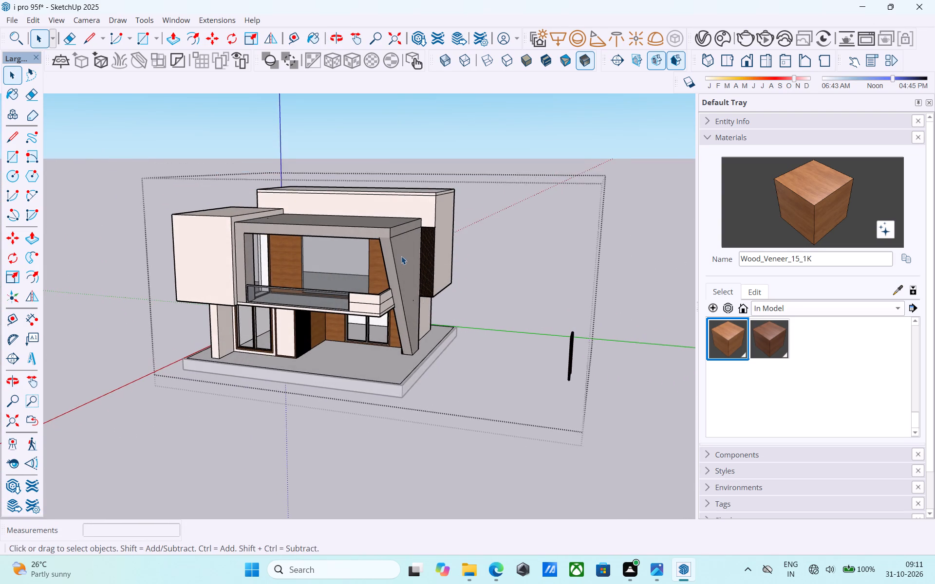
scroll(401, 256, up, 1)
scroll(475, 246, down, 2)
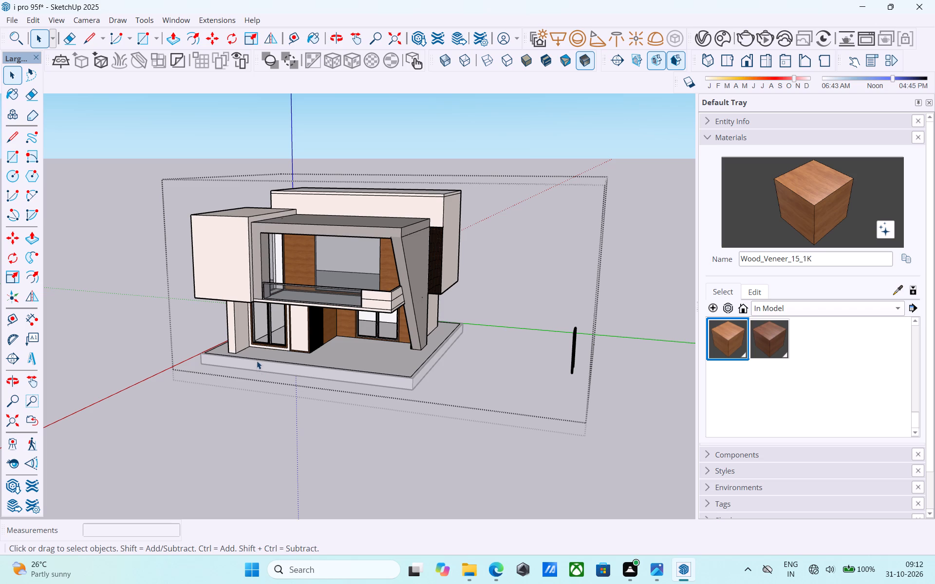
scroll(260, 350, up, 6)
scroll(334, 362, up, 6)
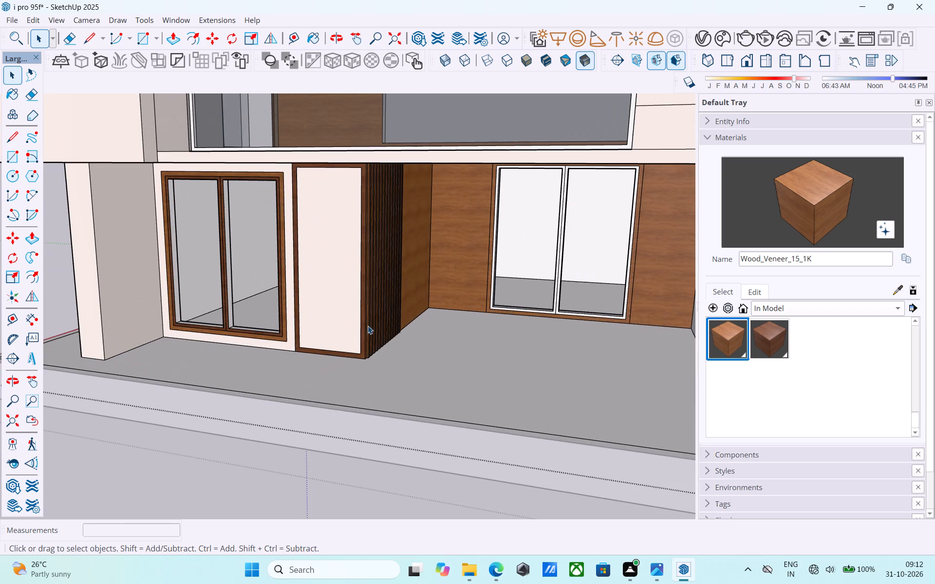
middle_drag(305, 341, 295, 344)
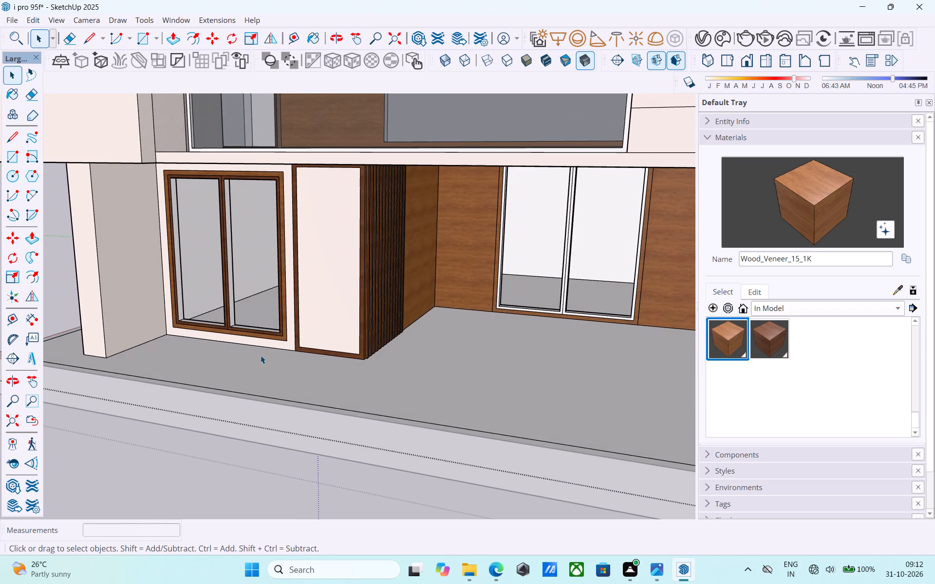
scroll(334, 332, down, 15)
middle_drag(339, 342, 378, 298)
scroll(365, 249, up, 5)
scroll(382, 268, down, 2)
middle_drag(362, 274, 266, 342)
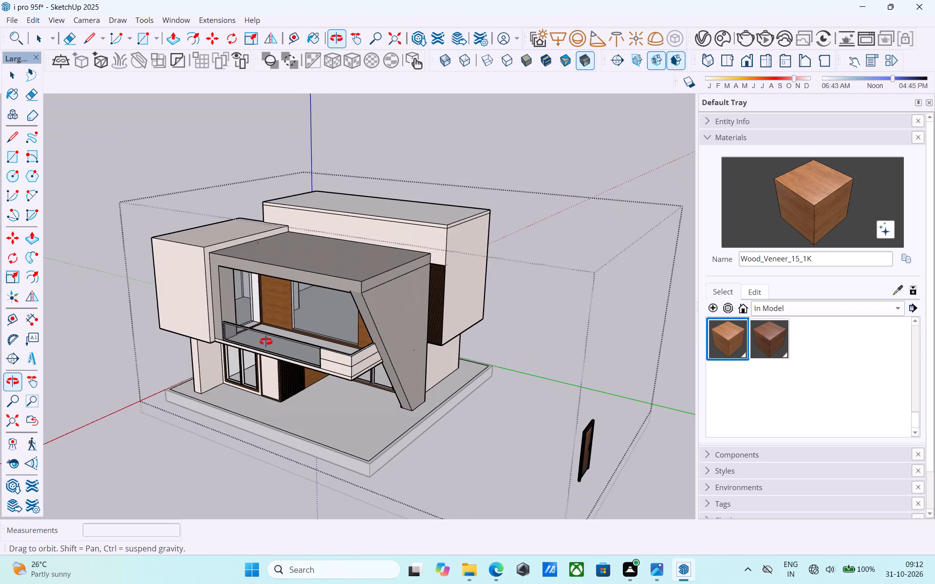
middle_drag(266, 342, 249, 335)
scroll(331, 329, down, 4)
middle_drag(373, 328, 373, 327)
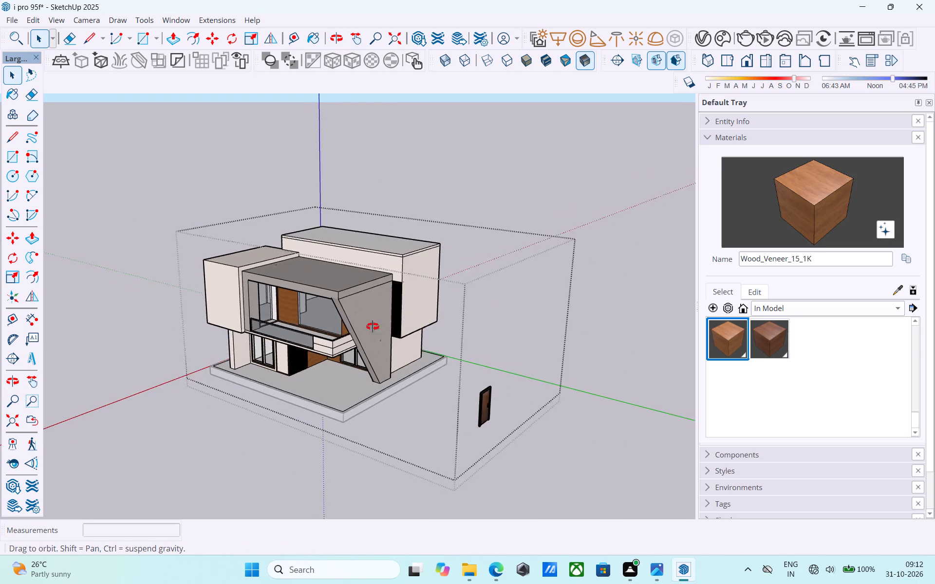
middle_drag(373, 327, 368, 280)
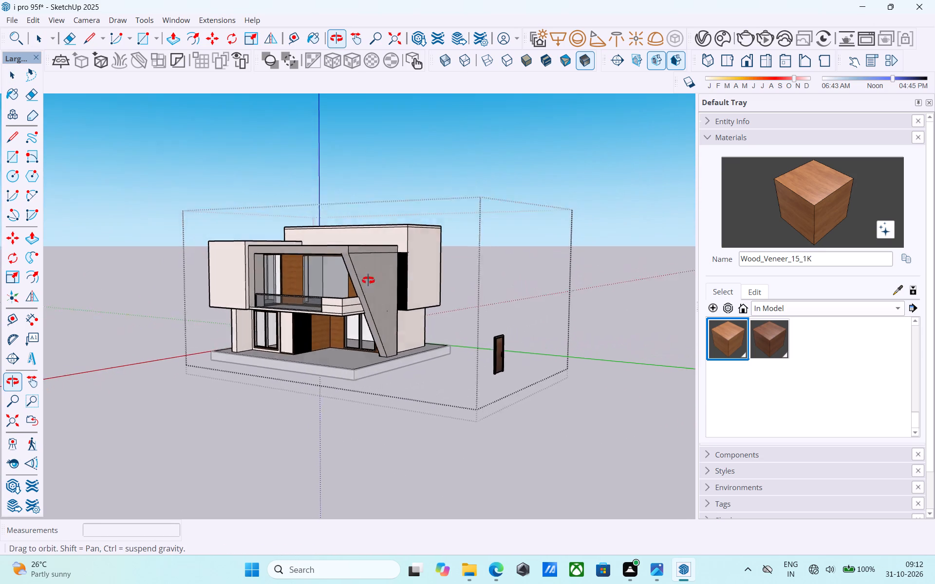
middle_drag(368, 280, 346, 287)
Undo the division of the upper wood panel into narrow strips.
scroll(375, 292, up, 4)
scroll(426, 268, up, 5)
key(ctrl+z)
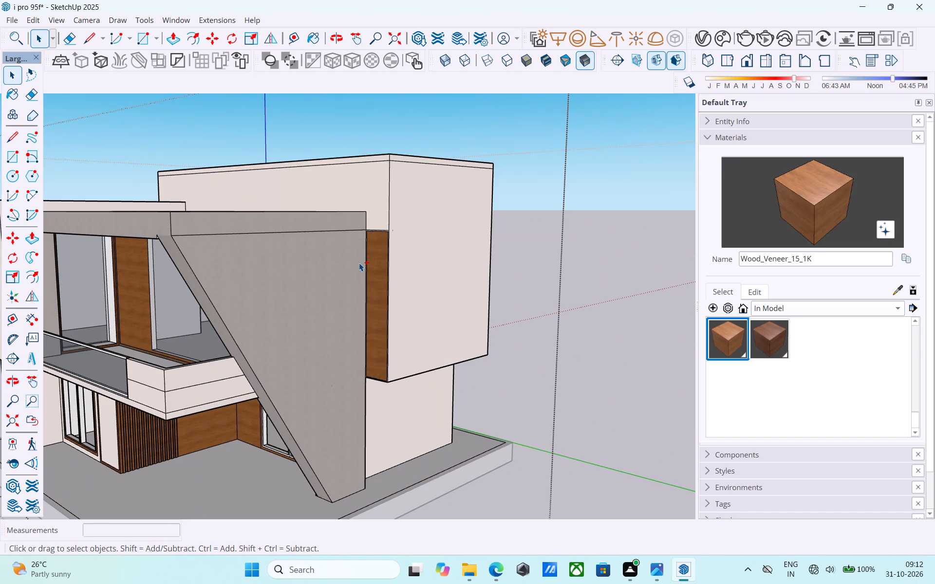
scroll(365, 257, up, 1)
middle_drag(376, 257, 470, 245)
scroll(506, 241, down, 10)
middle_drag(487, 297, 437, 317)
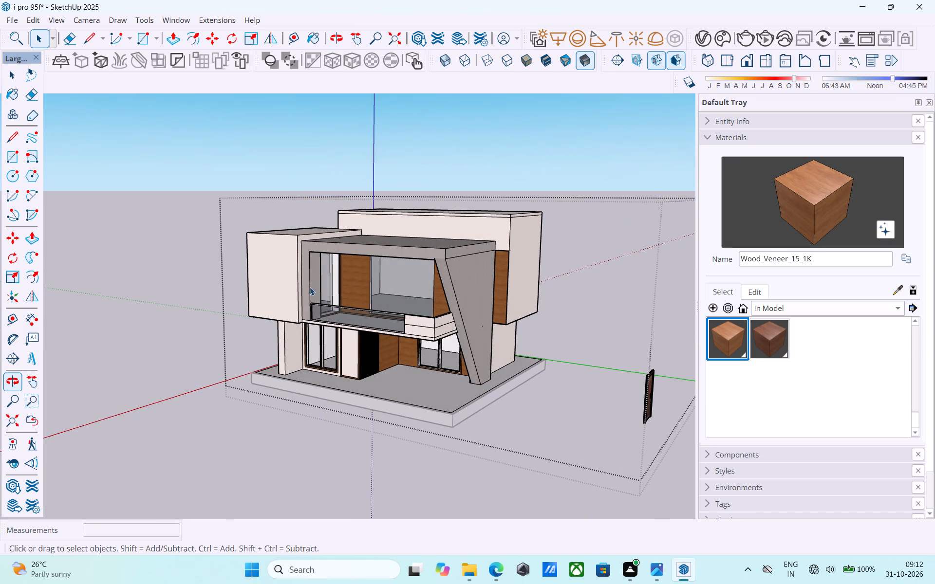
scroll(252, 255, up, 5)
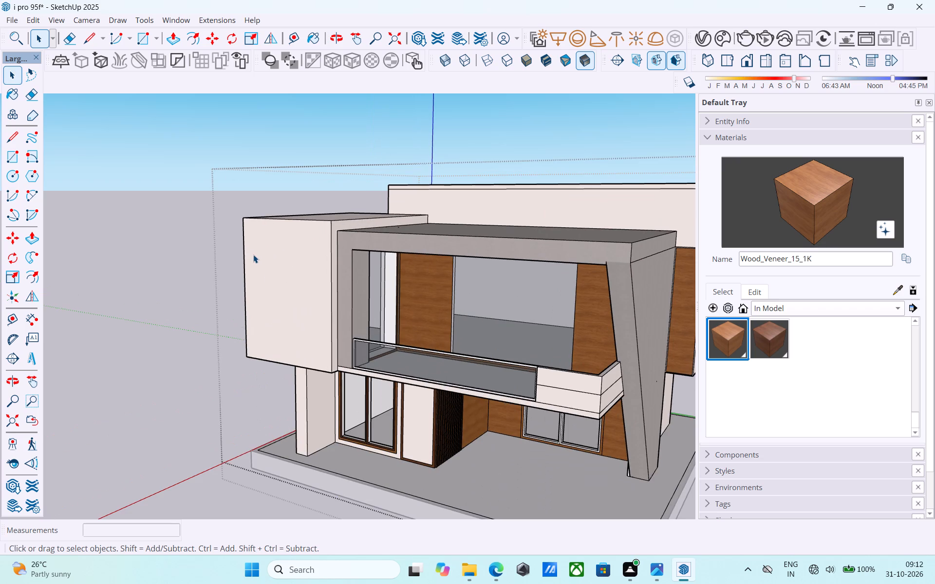
Place a horizontal guide 8' above the bottom edge of the projecting upper box's front wall.
middle_drag(261, 254, 311, 254)
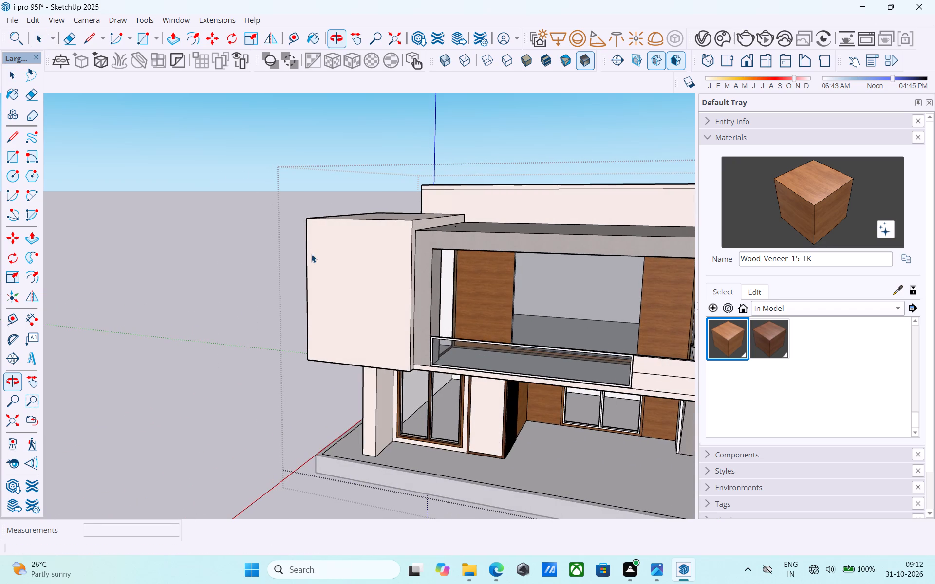
middle_drag(360, 269, 448, 286)
middle_drag(534, 272, 515, 260)
middle_drag(509, 327, 488, 327)
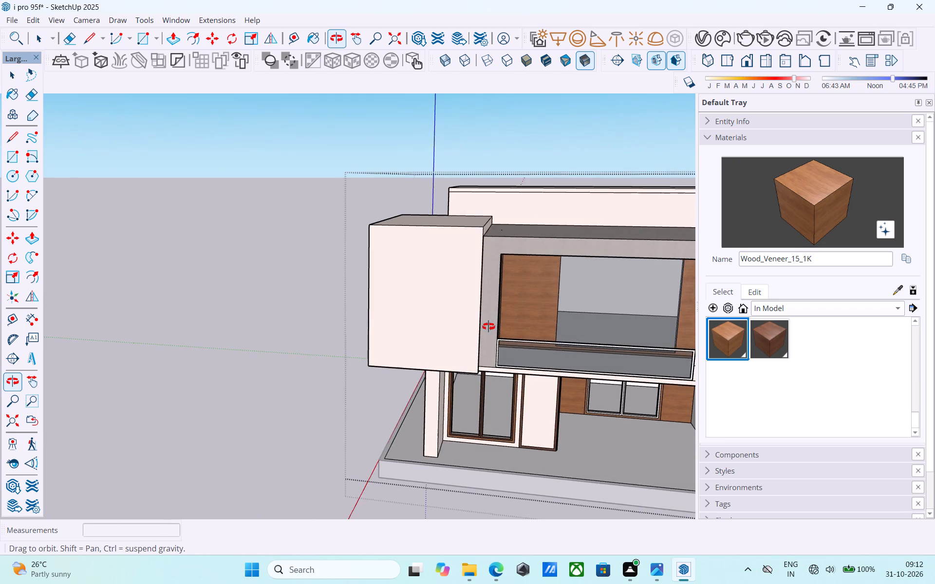
middle_drag(488, 327, 407, 356)
key(t)
scroll(355, 409, up, 4)
click(355, 410)
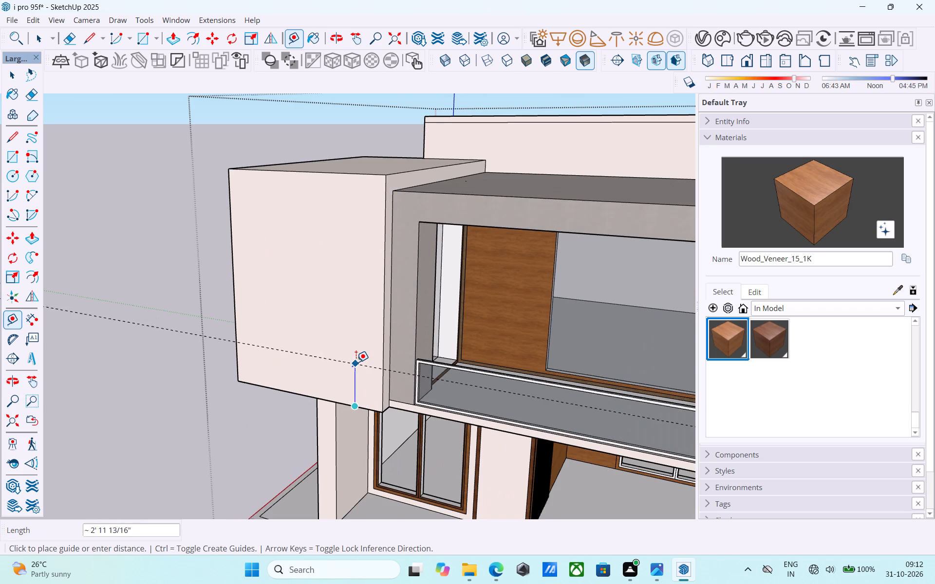
text(3')
key(Return)
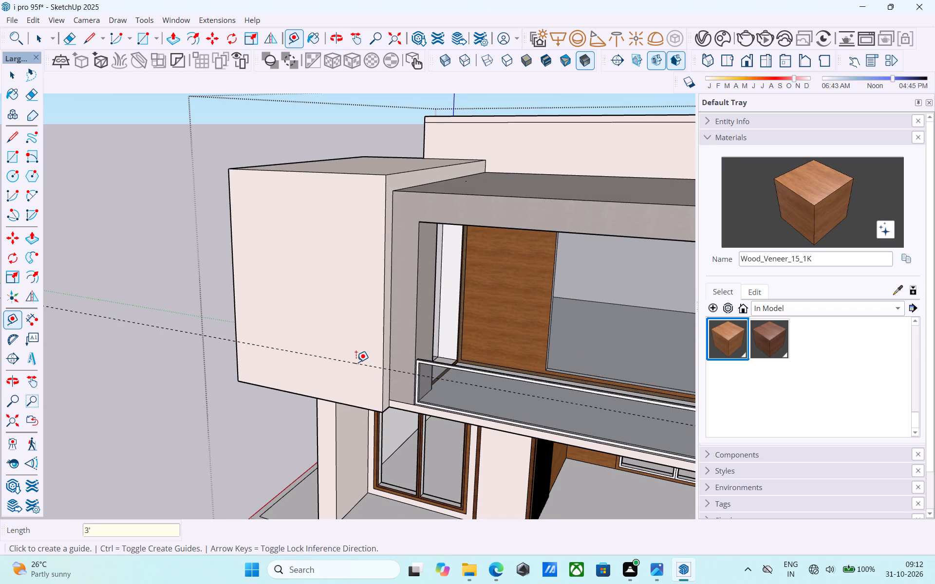
text(7')
key(Return)
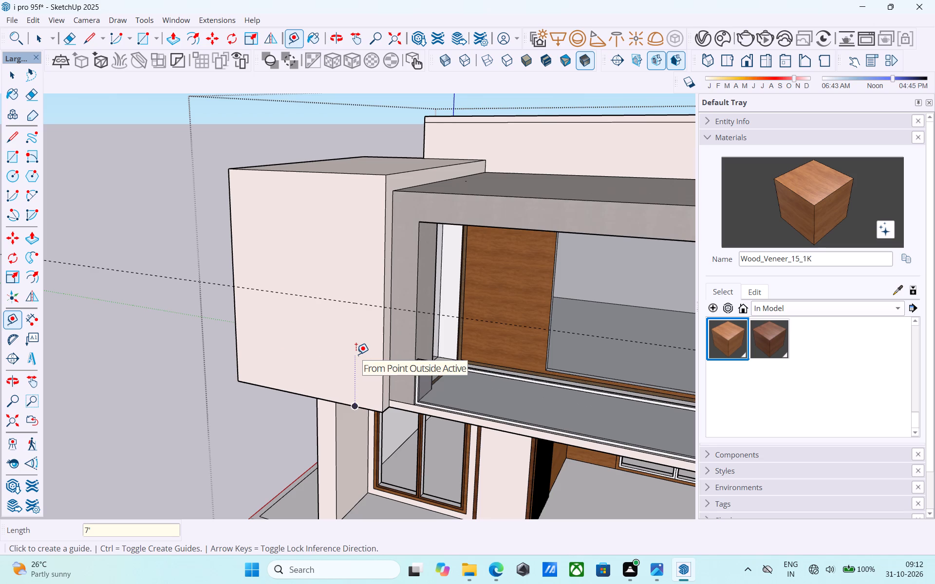
text(8')
key(Return)
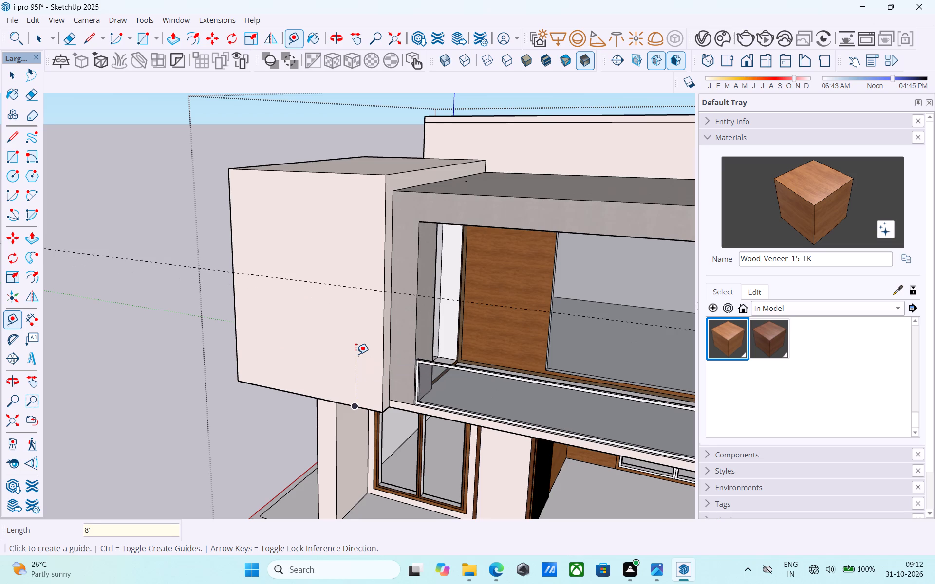
Place a vertical guide 5' in from the outer vertical edge of the upper box's front wall.
middle_drag(356, 354, 378, 352)
scroll(378, 352, up, 1)
click(243, 292)
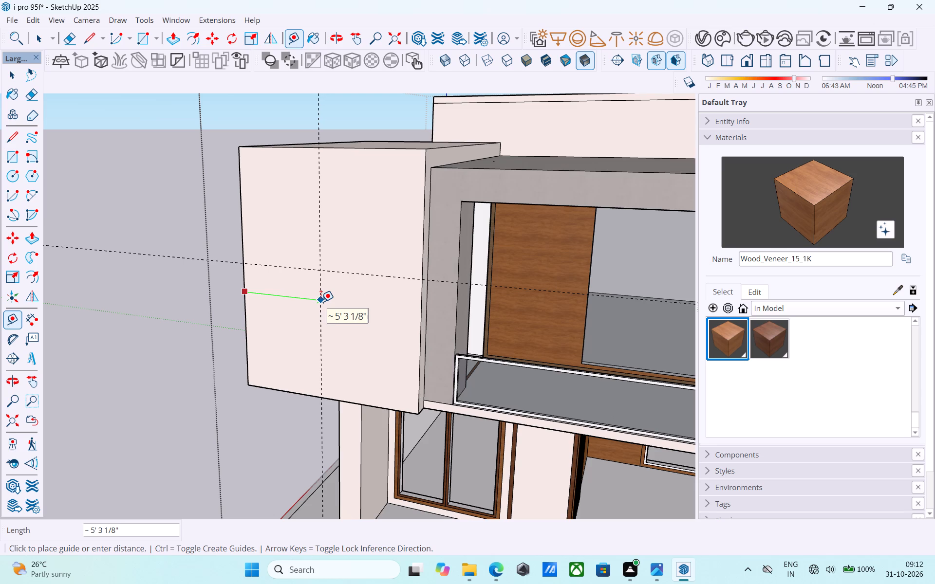
text(5')
key(Return)
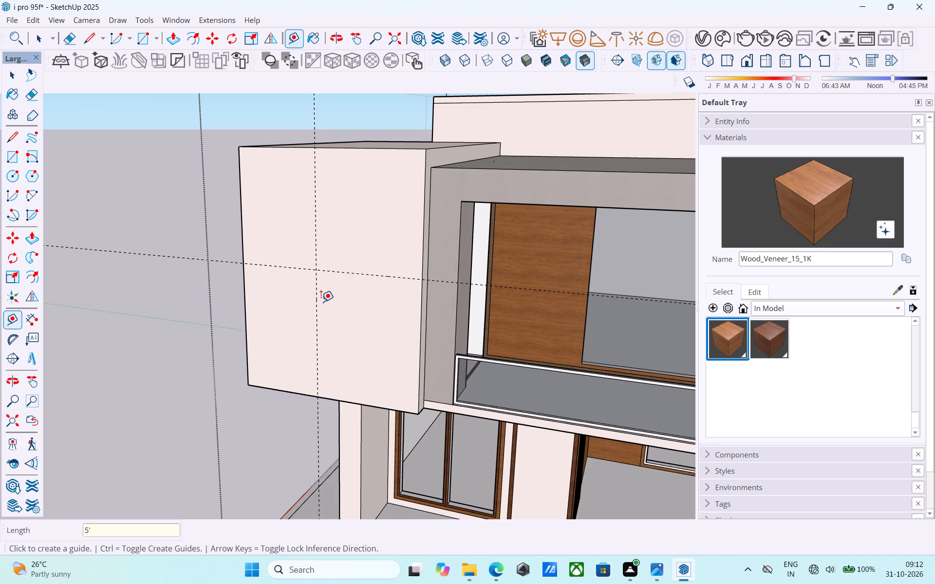
Draw a 4' by 6' window rectangle from the guides' intersection, downward and towards the grey frame.
key(r)
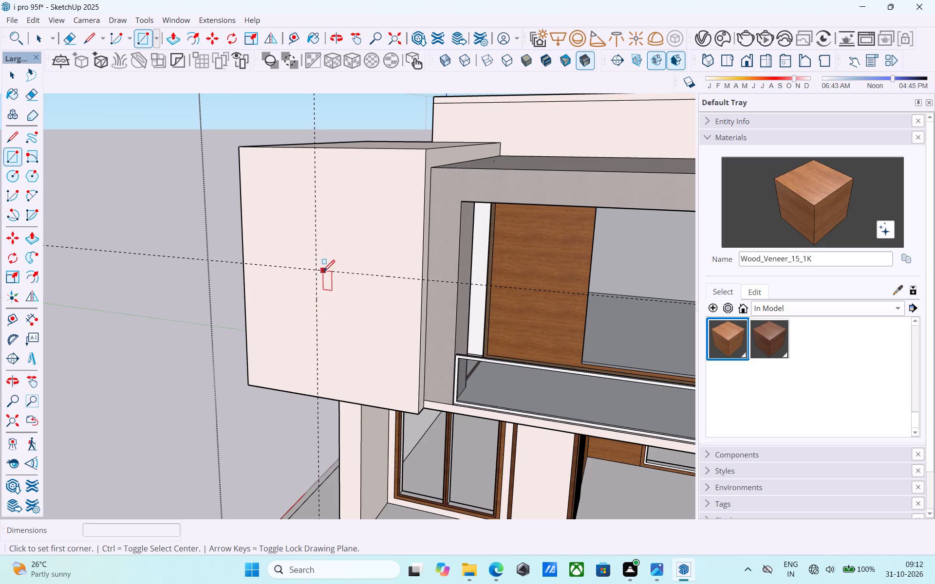
click(318, 271)
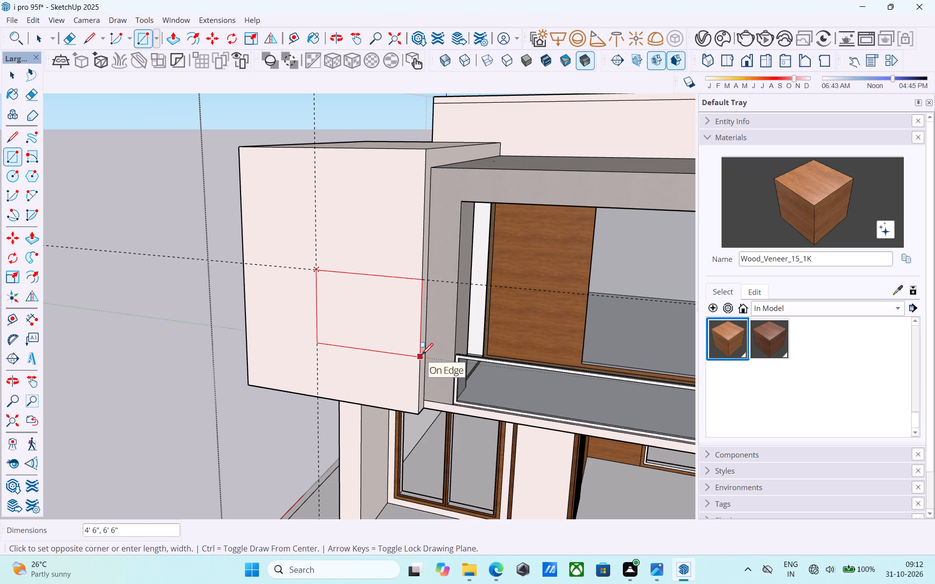
text(4',6')
key(Return)
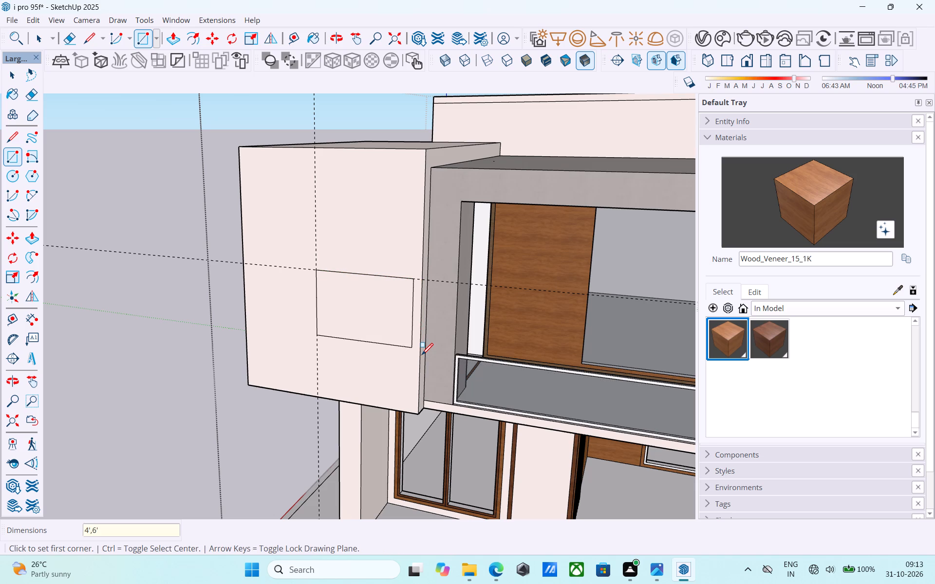
Offset the window rectangle's outline 3" inward to form a frame border.
middle_click(404, 353)
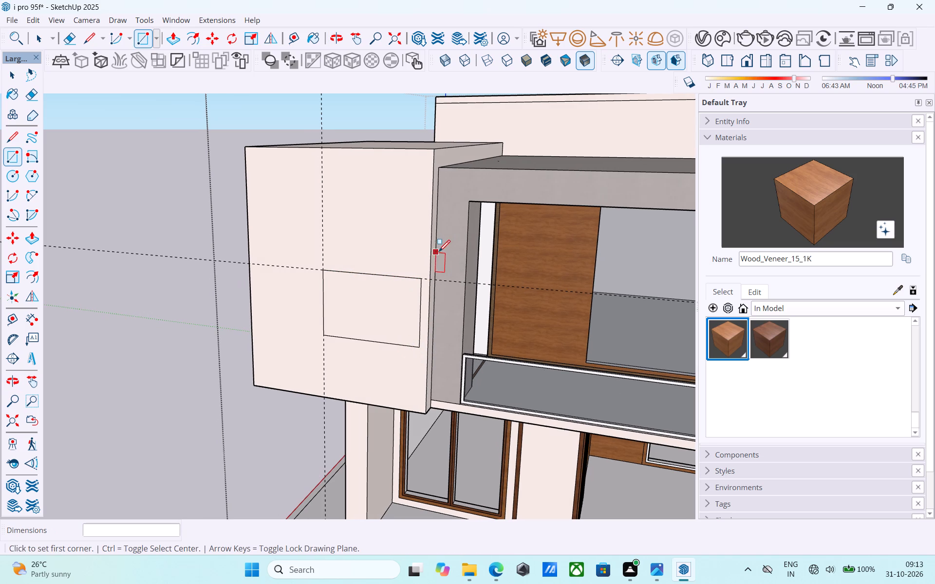
scroll(436, 255, up, 1)
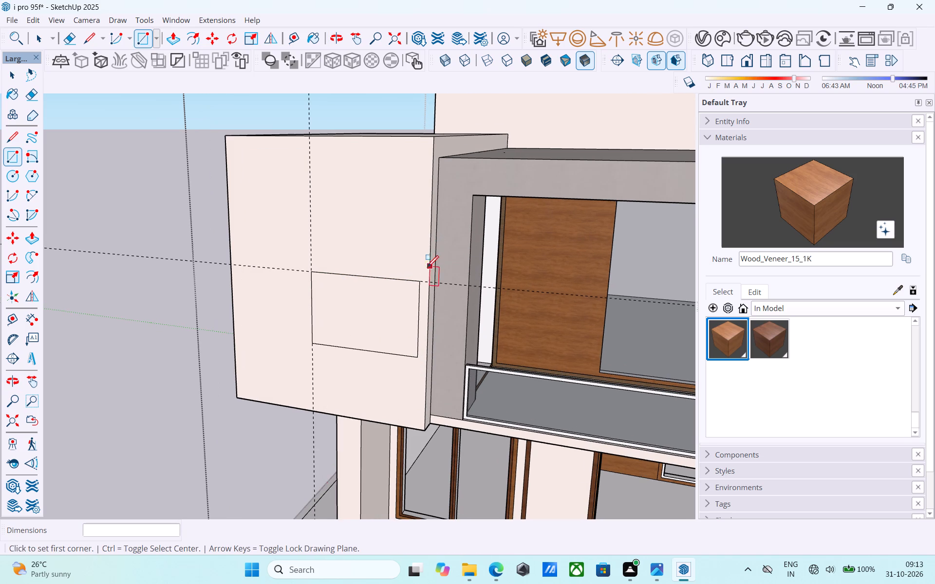
scroll(407, 281, up, 3)
key(space)
click(393, 300)
scroll(393, 300, up, 3)
key(f)
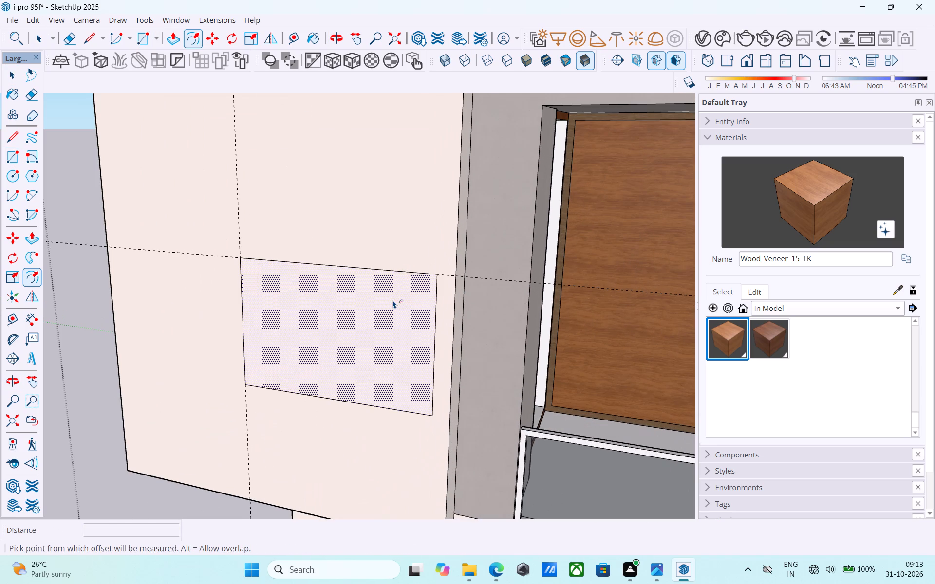
click(393, 300)
key(3)
key(shift+quotedbl)
key(Return)
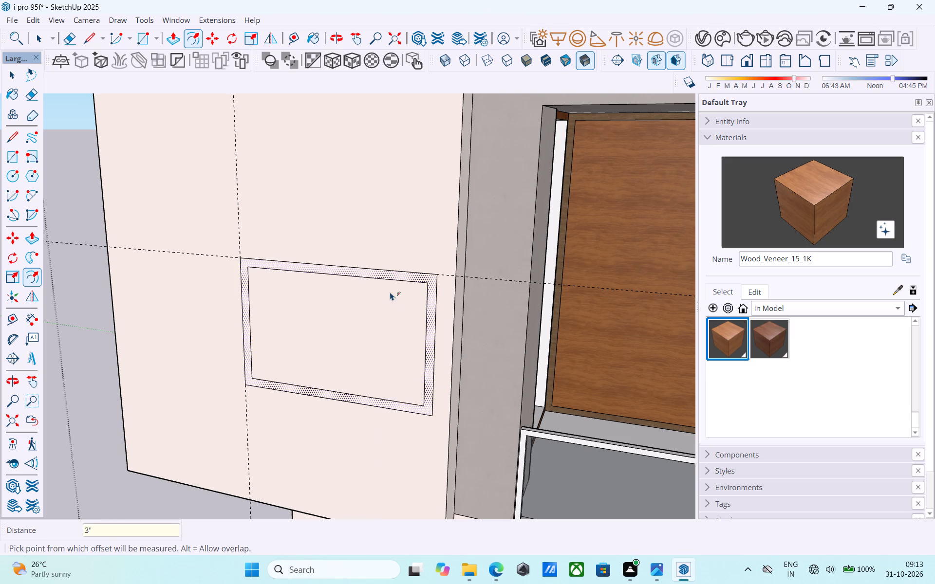
Push the inner window face about 3" into the upper box's wall.
key(space)
click(394, 319)
scroll(388, 335, up, 2)
key(p)
click(388, 335)
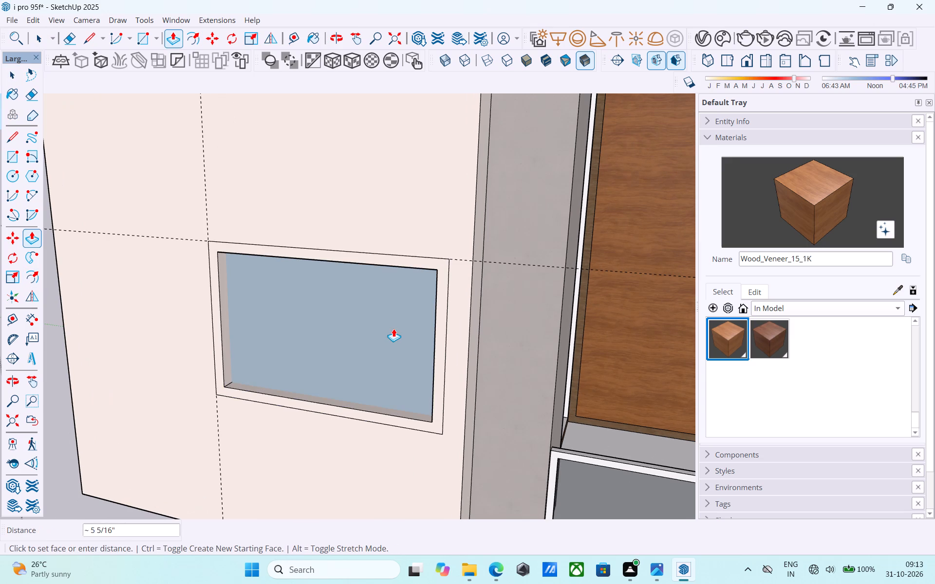
click(390, 329)
scroll(390, 329, down, 4)
middle_drag(390, 329, 487, 373)
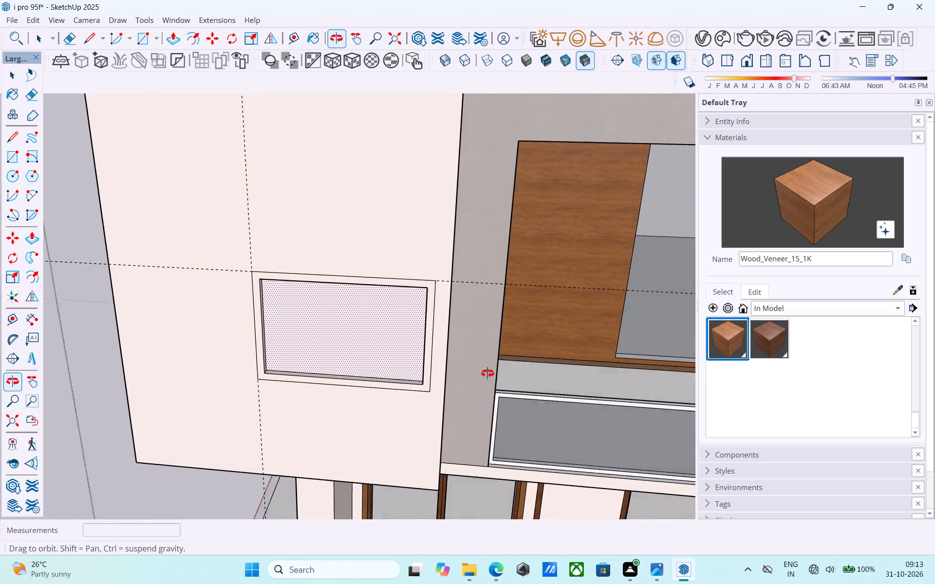
middle_drag(487, 373, 428, 354)
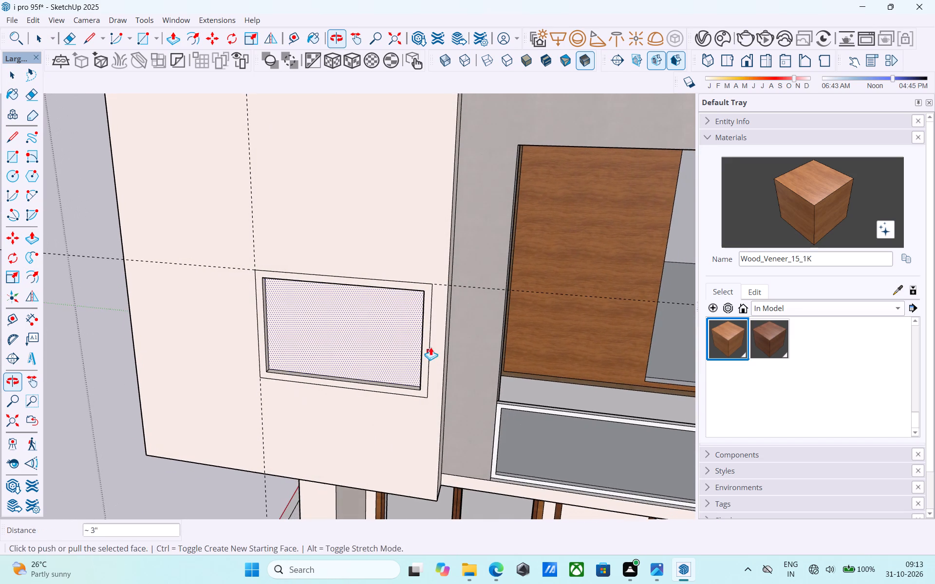
key(space)
Draw a horizontal line 11' 6" long across the full width of the upper box's wall, just above the window.
key(l)
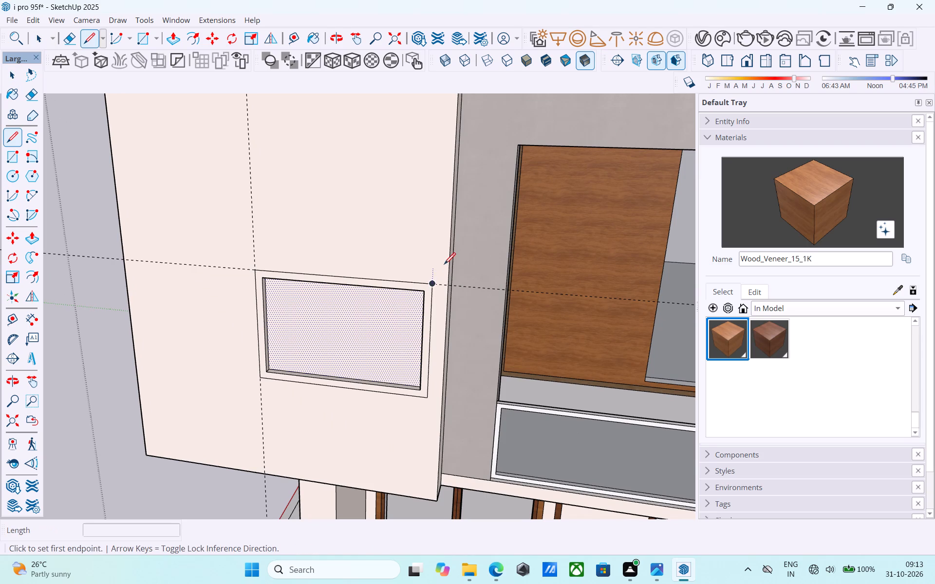
click(449, 266)
scroll(448, 266, down, 5)
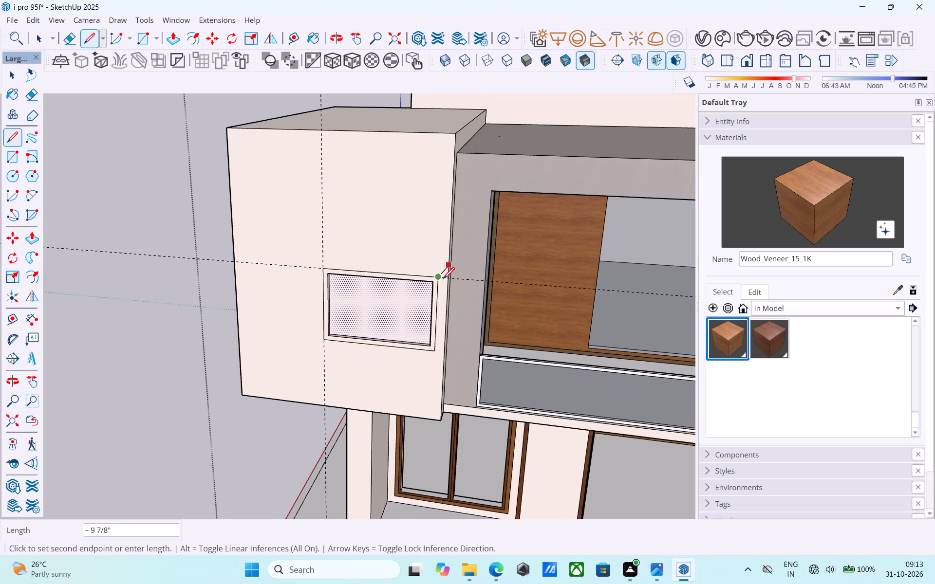
click(235, 251)
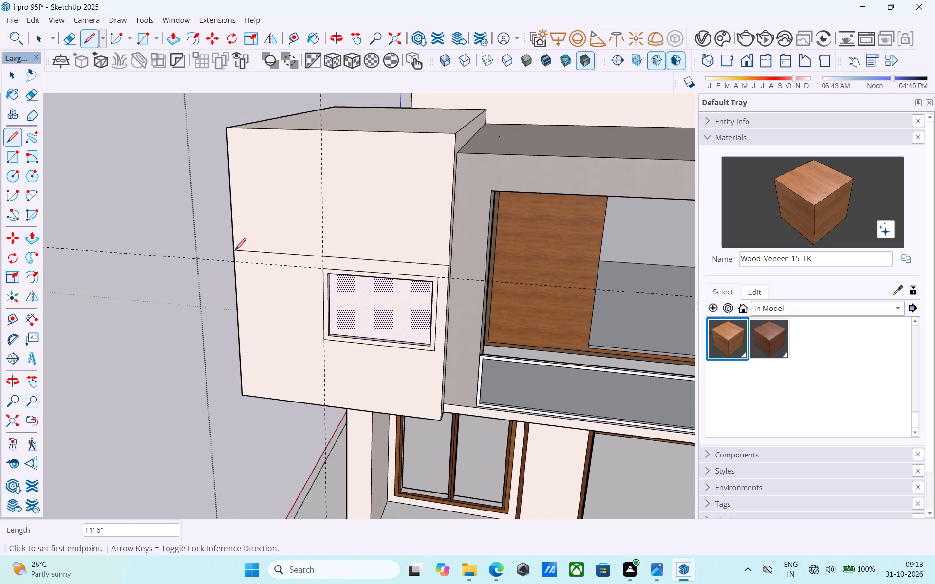
Copy the horizontal line above the window about 3" upward to form a narrow strip.
scroll(420, 262, up, 3)
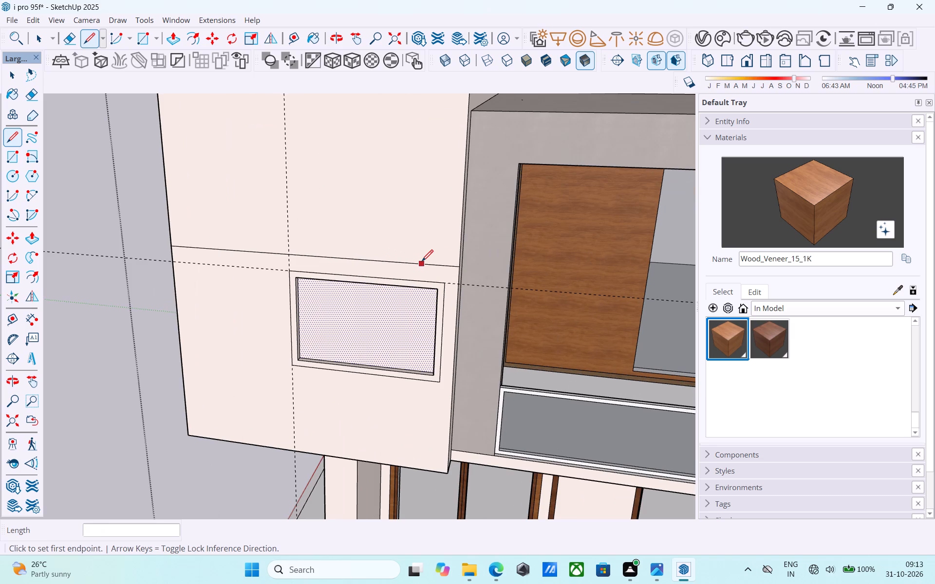
key(space)
click(423, 265)
key(m)
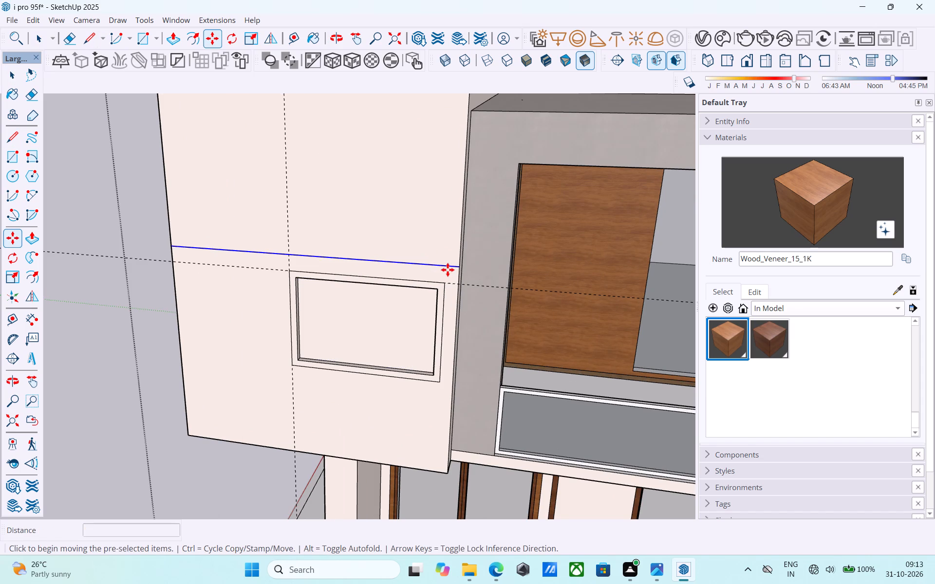
click(458, 270)
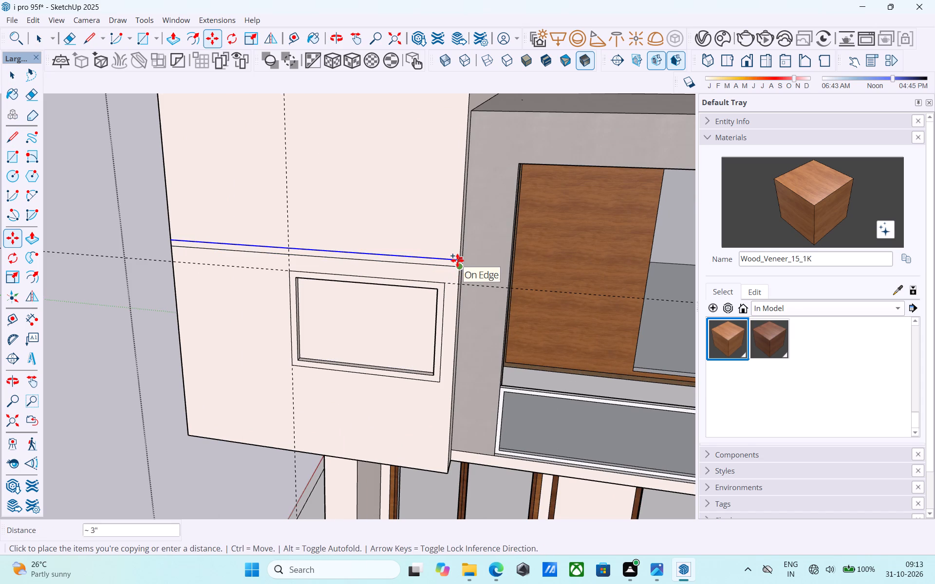
click(457, 260)
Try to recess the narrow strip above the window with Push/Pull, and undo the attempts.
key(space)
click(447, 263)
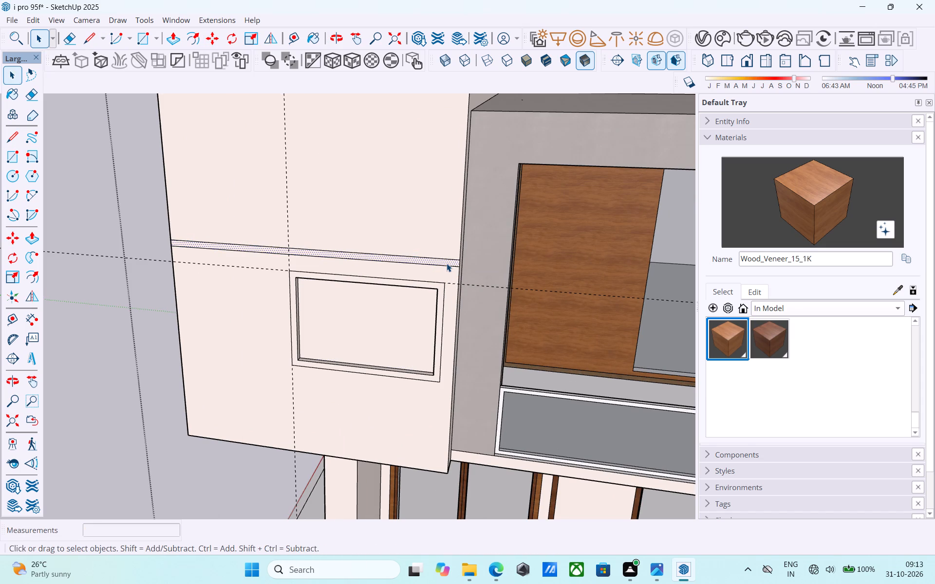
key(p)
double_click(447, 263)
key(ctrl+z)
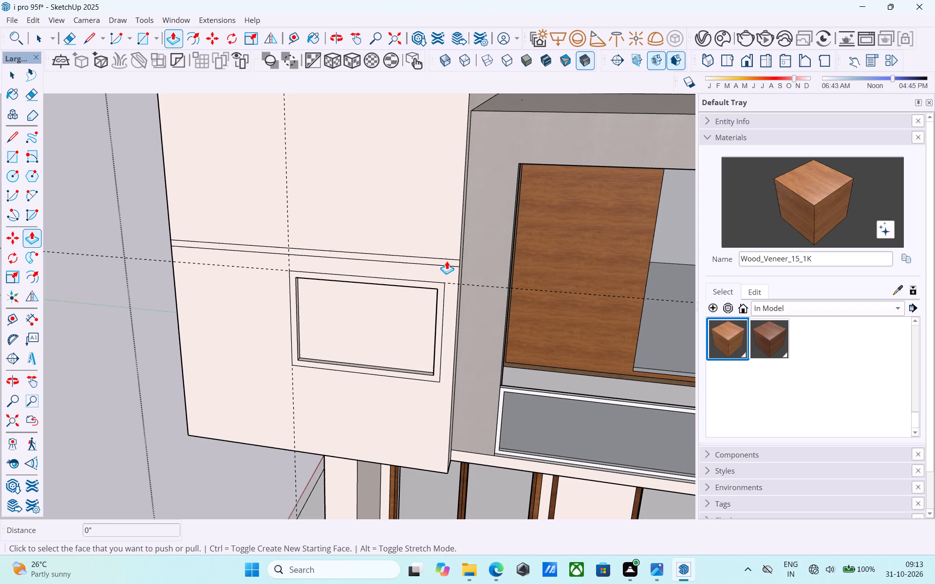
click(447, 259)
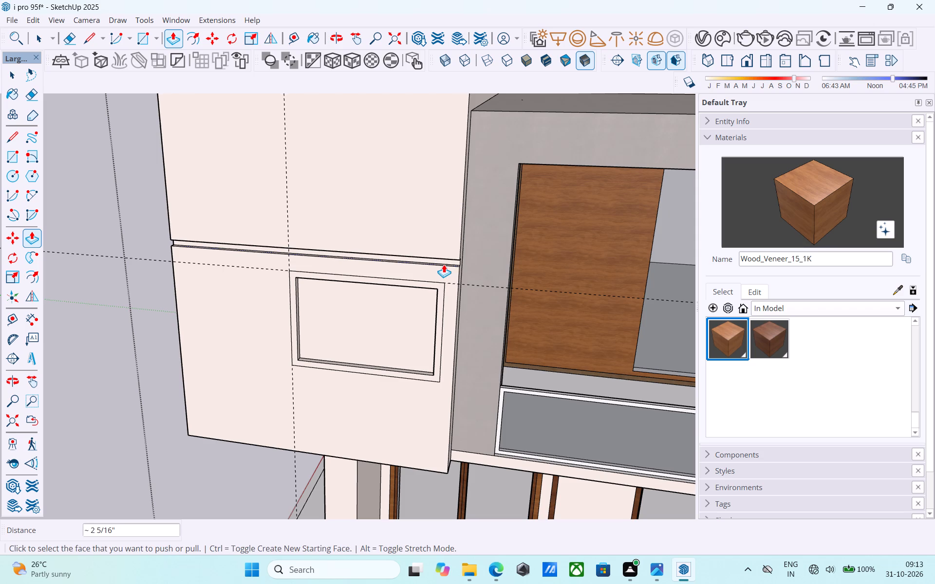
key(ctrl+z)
Extrude the narrow strip above the window 2" outward as a raised band.
scroll(444, 264, up, 4)
click(442, 257)
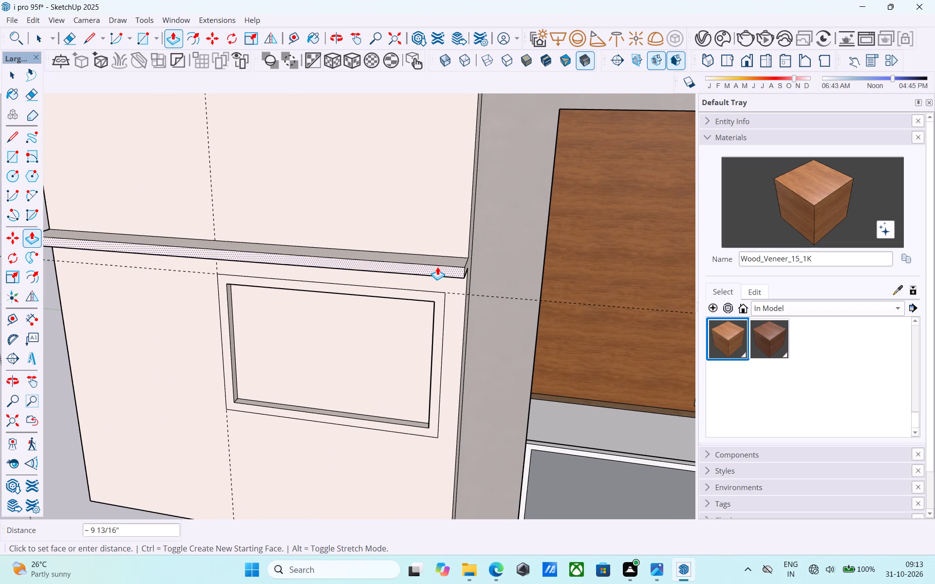
text(2")
key(Return)
key(space)
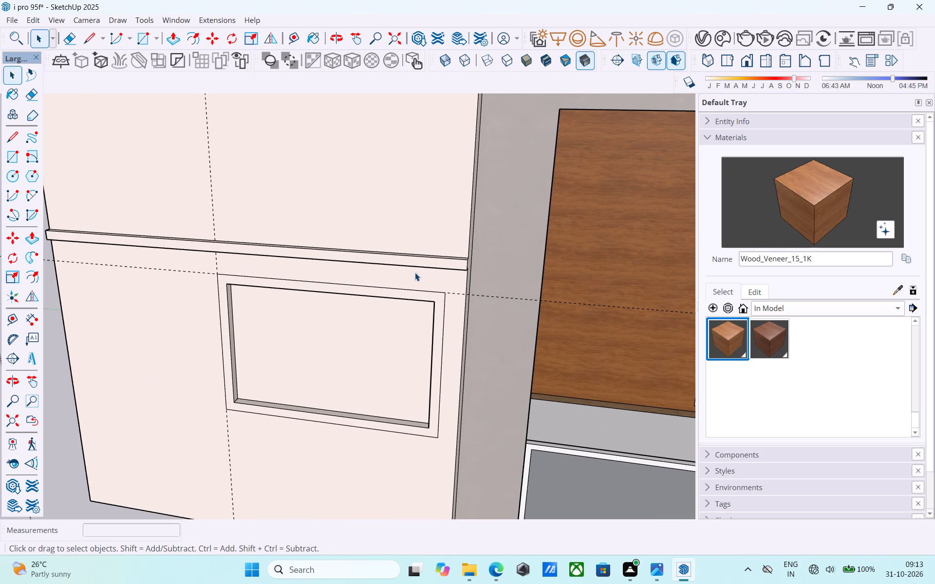
Examine the whole house from several angles, checking the upper box's window and raised band against the facade.
scroll(404, 281, down, 10)
middle_drag(406, 294, 348, 264)
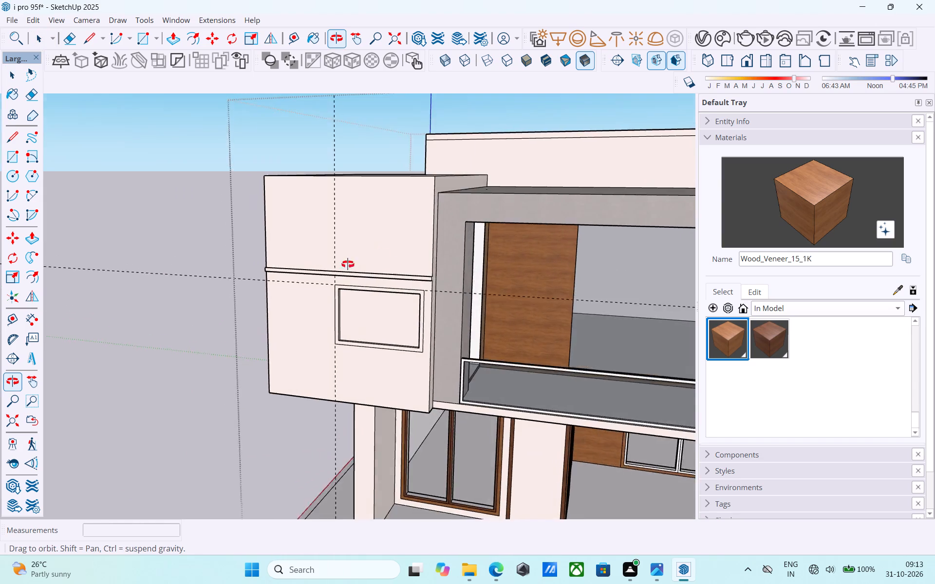
middle_drag(348, 264, 293, 277)
scroll(294, 273, down, 9)
middle_drag(372, 267, 285, 215)
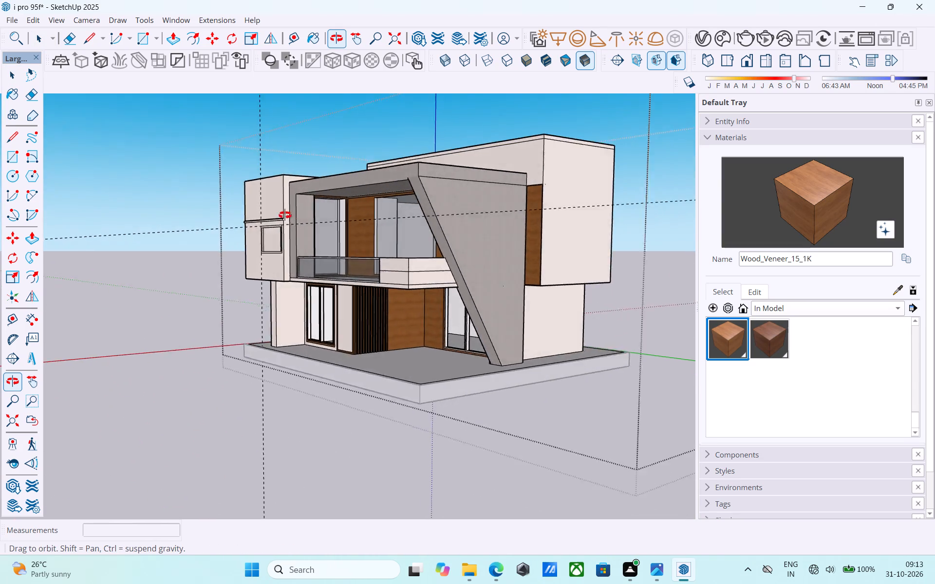
middle_drag(285, 215, 256, 221)
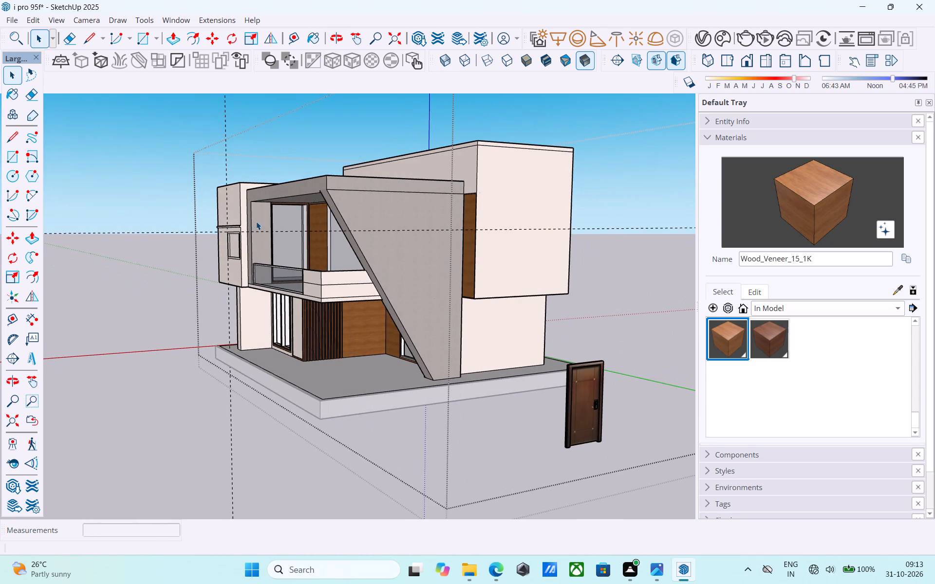
scroll(257, 221, down, 5)
middle_drag(266, 229, 325, 218)
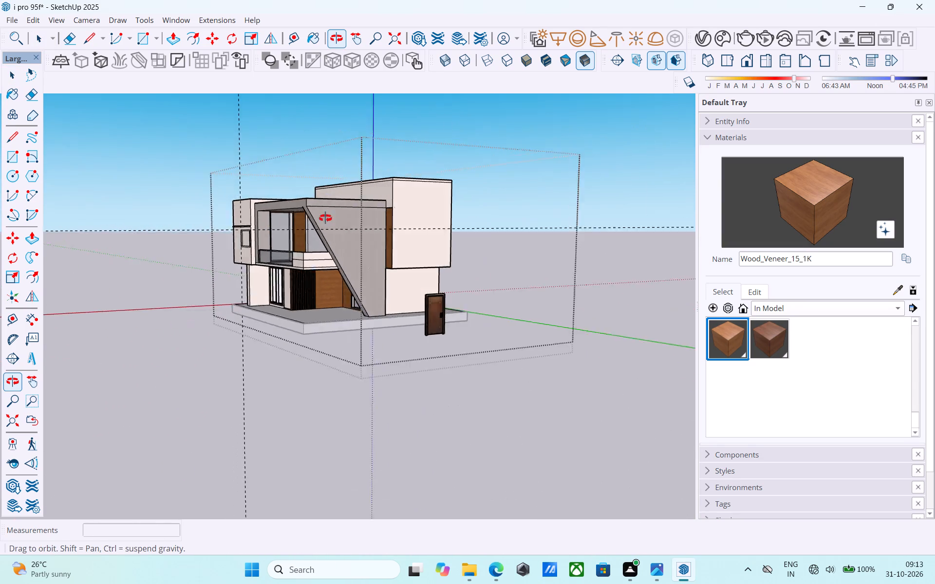
middle_drag(325, 218, 442, 196)
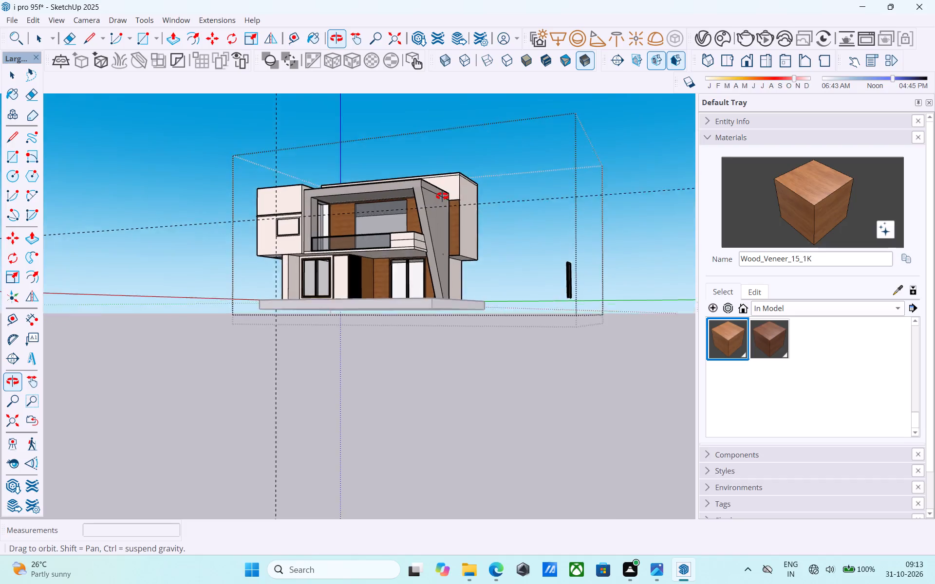
middle_drag(442, 196, 430, 157)
middle_drag(463, 259, 429, 238)
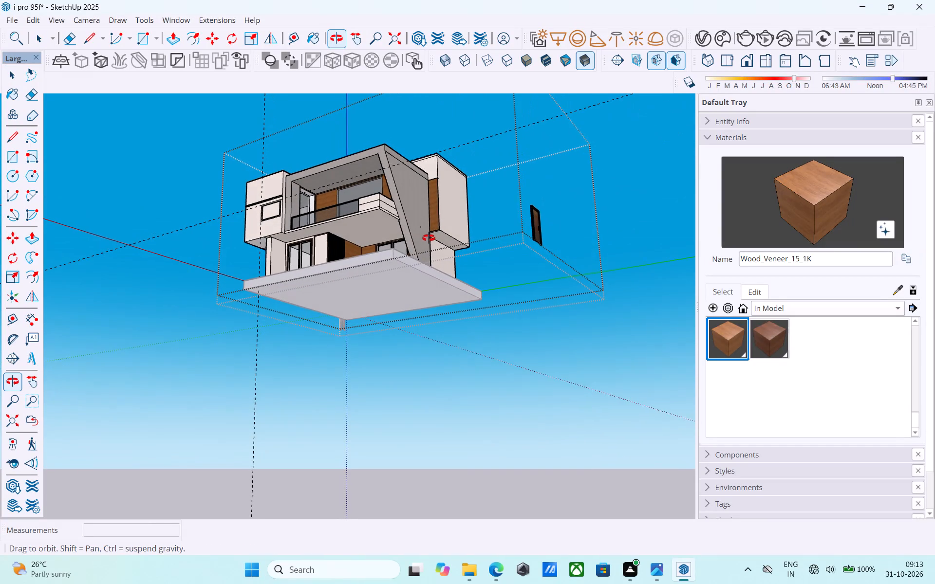
Offset the outline of the ground-floor wall below the overhanging box, beside the slanted wall, 1' inward.
middle_drag(429, 238, 429, 237)
middle_drag(463, 279, 430, 259)
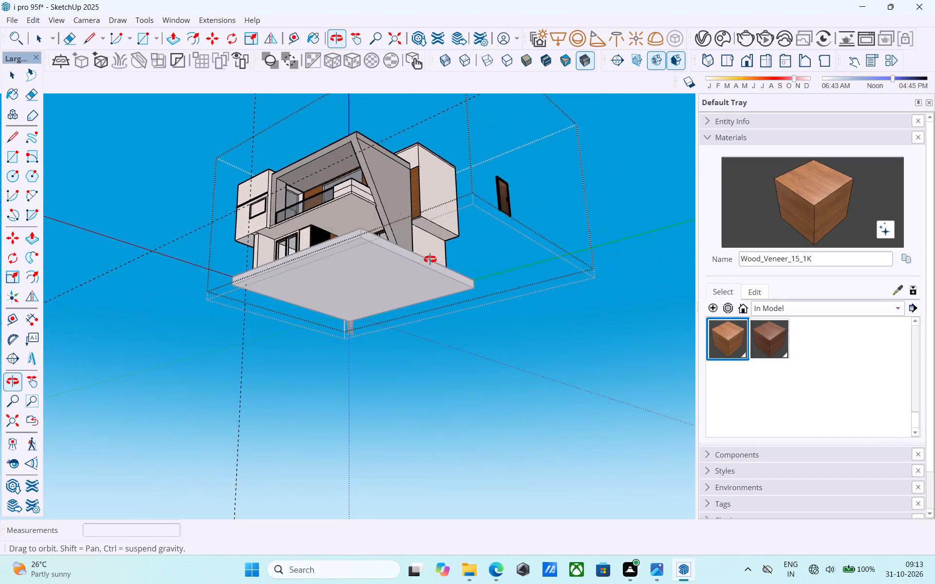
middle_drag(430, 259, 439, 242)
middle_drag(419, 269, 226, 387)
scroll(333, 308, up, 9)
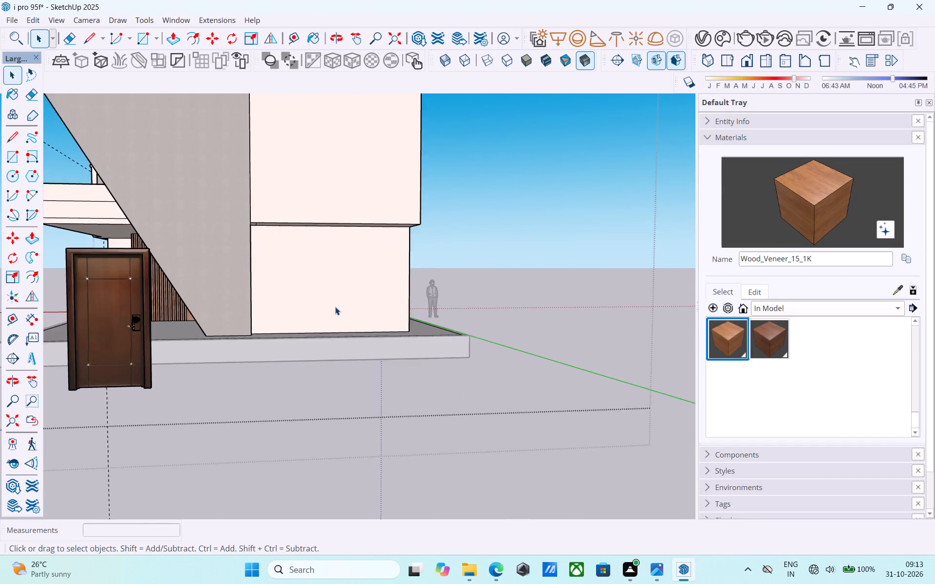
middle_drag(330, 291, 318, 317)
click(313, 316)
scroll(313, 316, up, 6)
key(f)
click(313, 316)
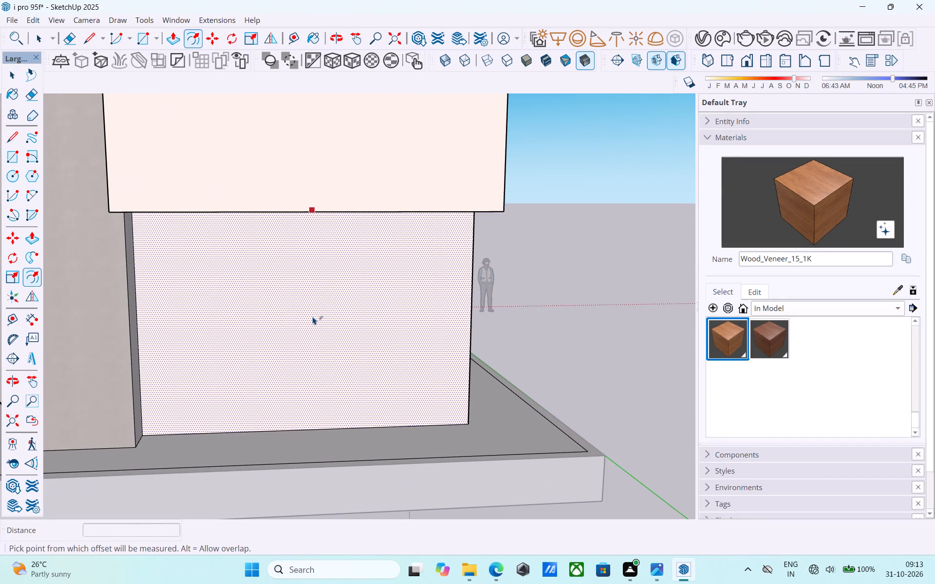
text(1')
key(Return)
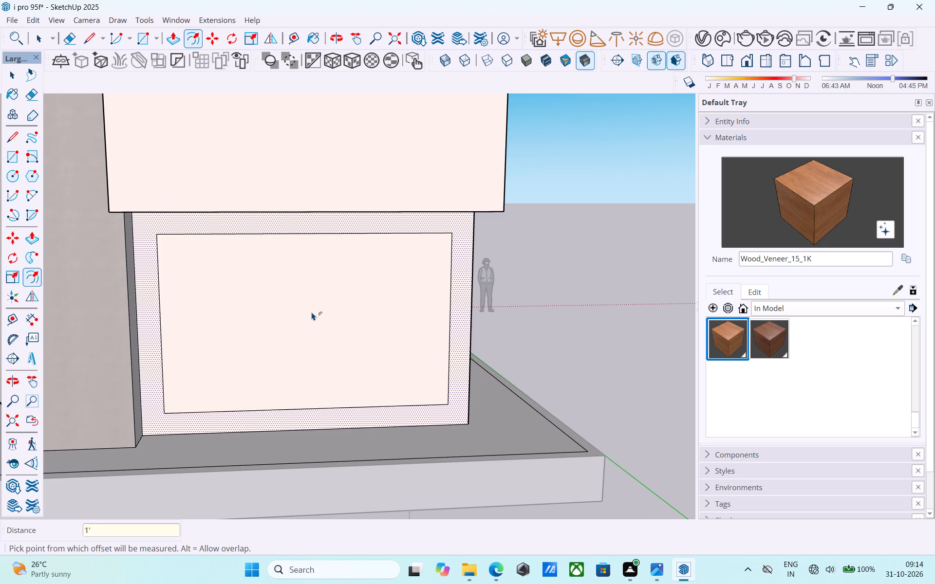
key(space)
Offset the new inner rectangle on the ground-floor wall 6" inward to form a frame border.
click(311, 311)
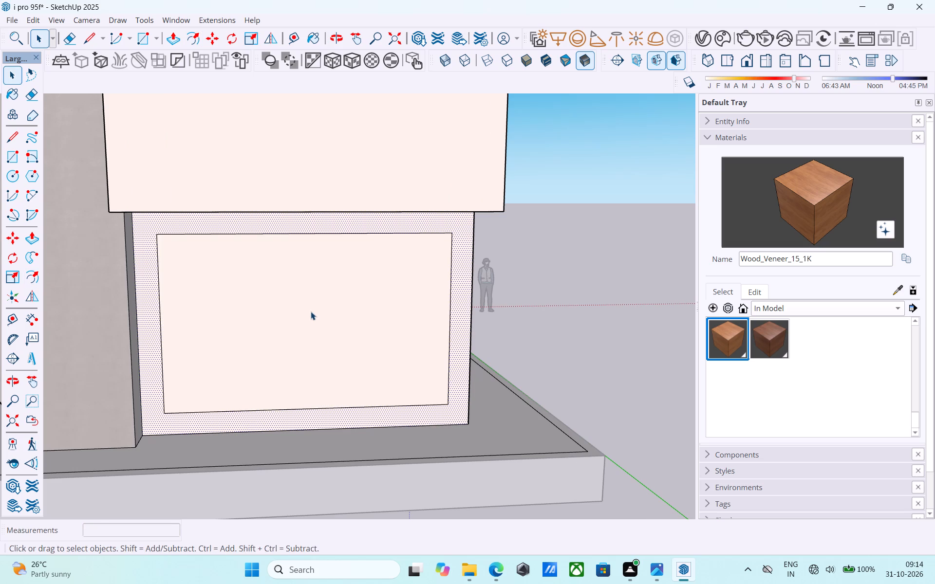
key(f)
click(311, 311)
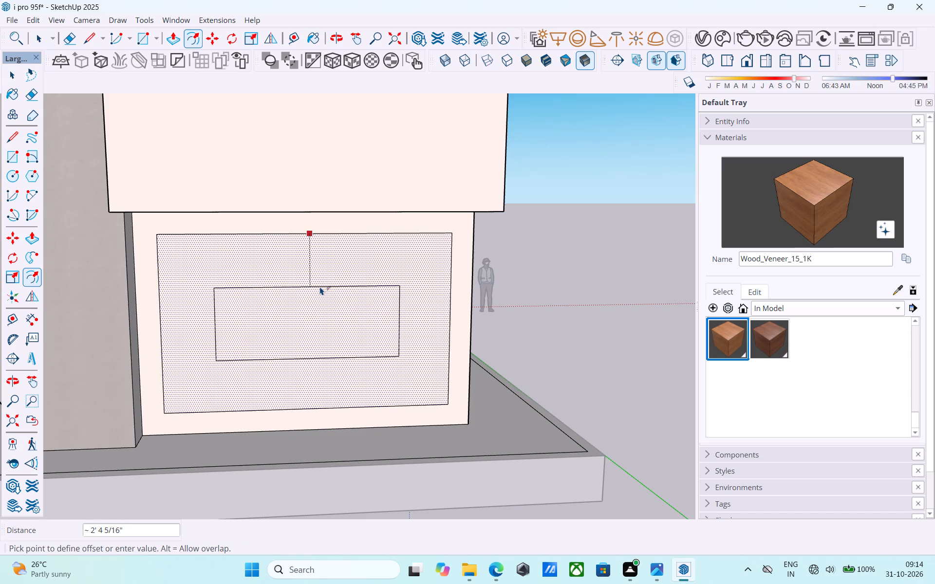
text(6")
key(Return)
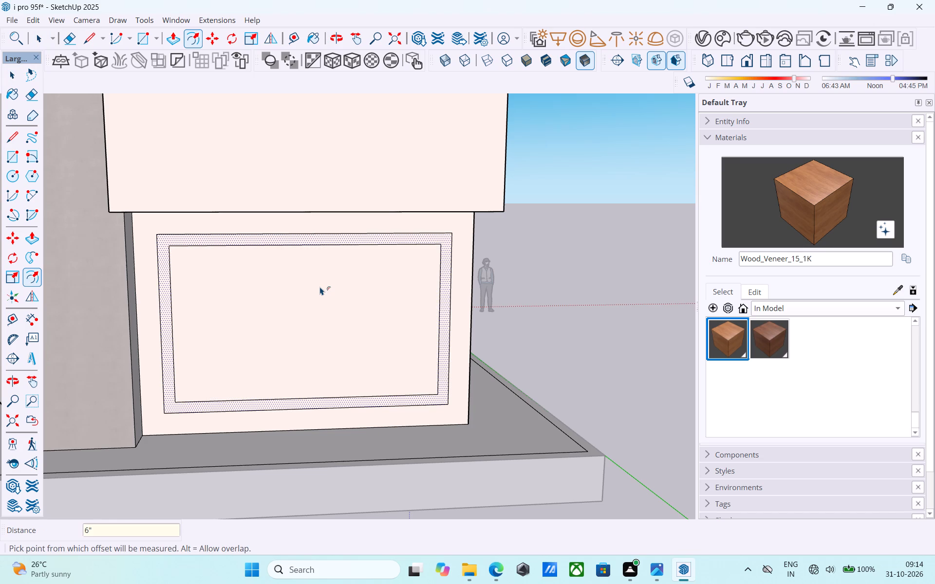
key(space)
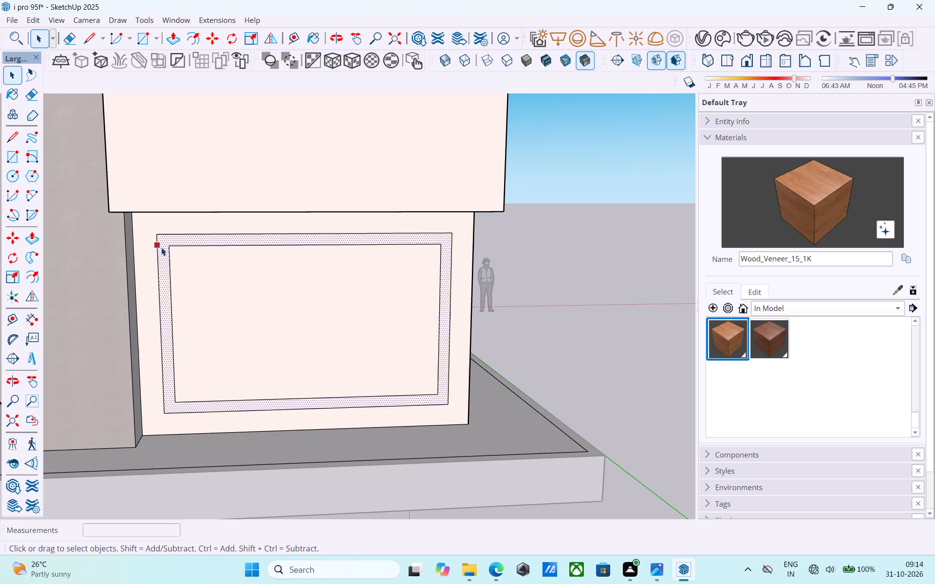
Extrude the 6" frame border 2' outward from the ground-floor wall.
click(163, 259)
key(p)
click(164, 257)
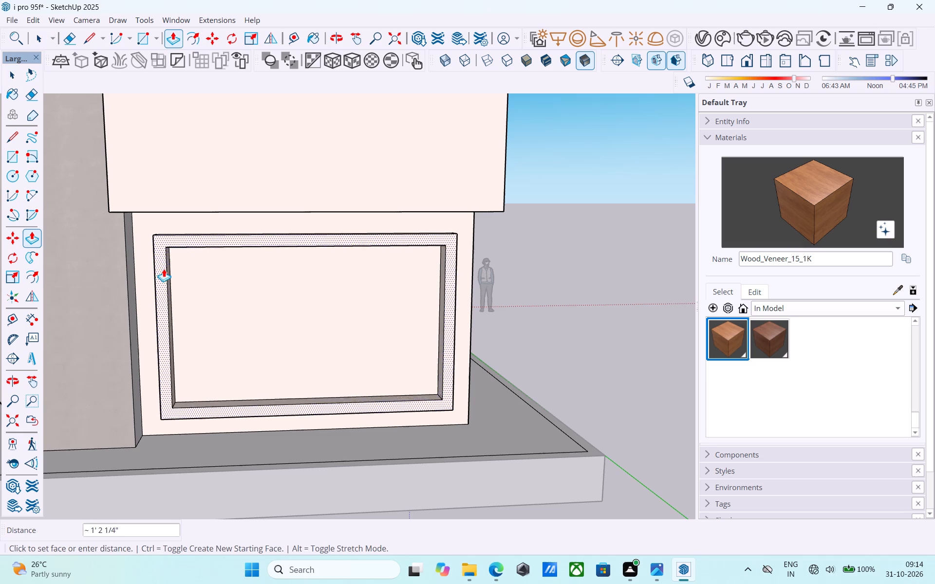
scroll(164, 269, down, 5)
middle_drag(167, 268, 312, 292)
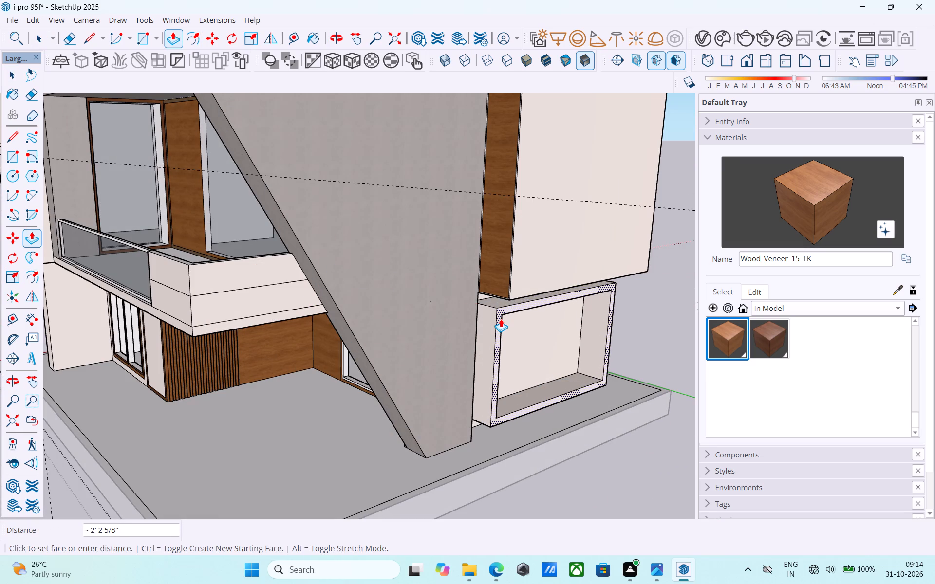
text(2')
key(Return)
key(space)
Offset the outline of the wall face inside the projecting frame 3" inward.
scroll(515, 329, down, 3)
middle_drag(517, 331, 470, 357)
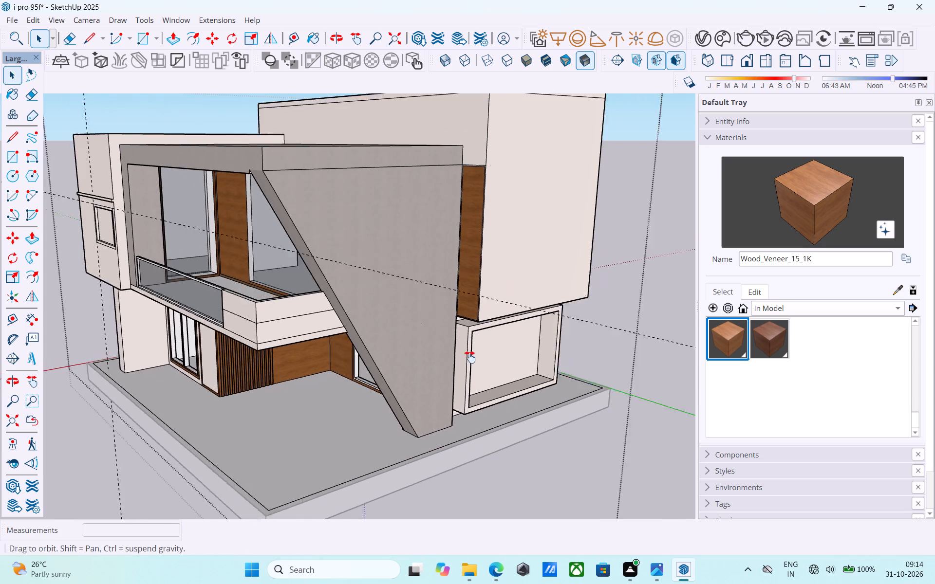
middle_drag(470, 357, 449, 386)
middle_drag(393, 384, 168, 310)
scroll(200, 335, up, 3)
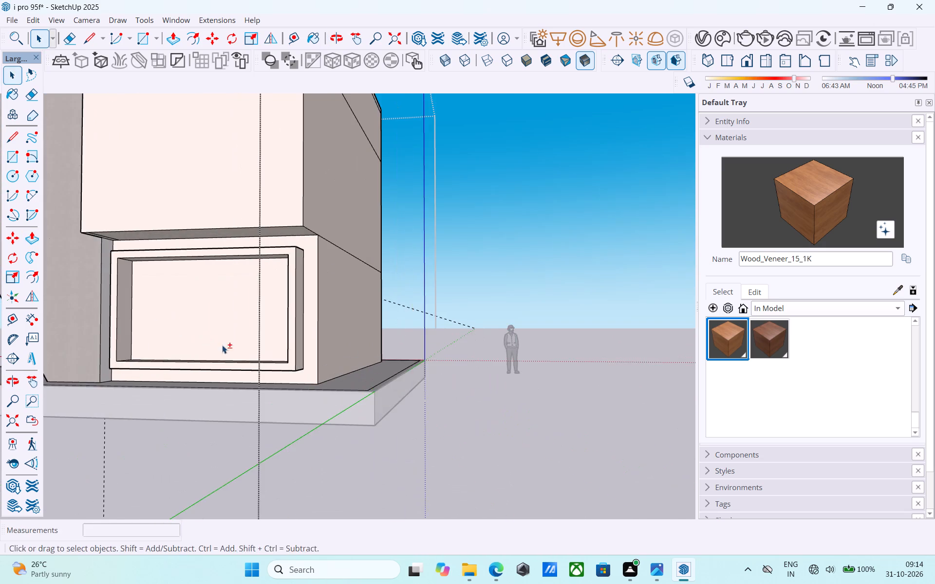
shift+middle_drag(296, 387, 397, 401)
scroll(319, 343, up, 4)
click(317, 339)
scroll(317, 339, up, 3)
key(f)
click(316, 339)
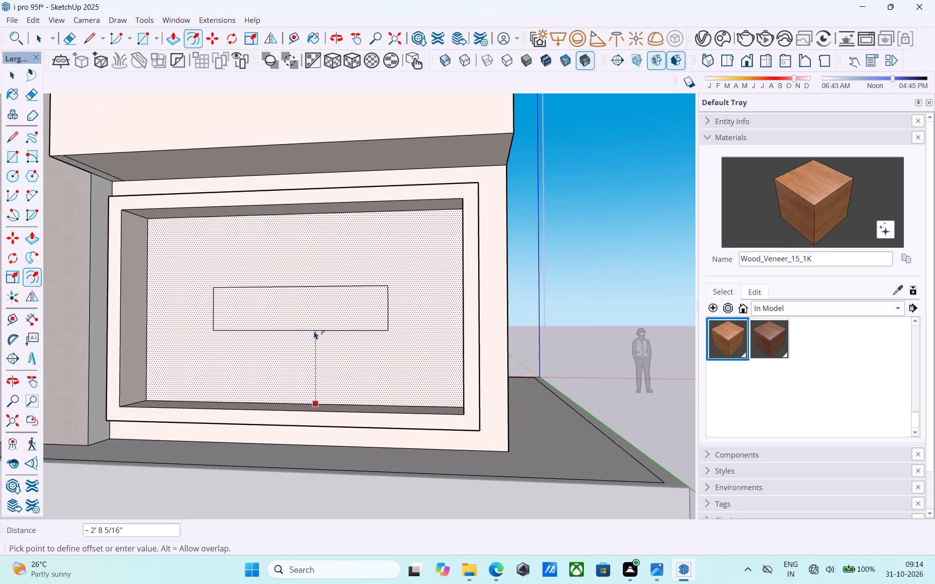
text(3")
key(Return)
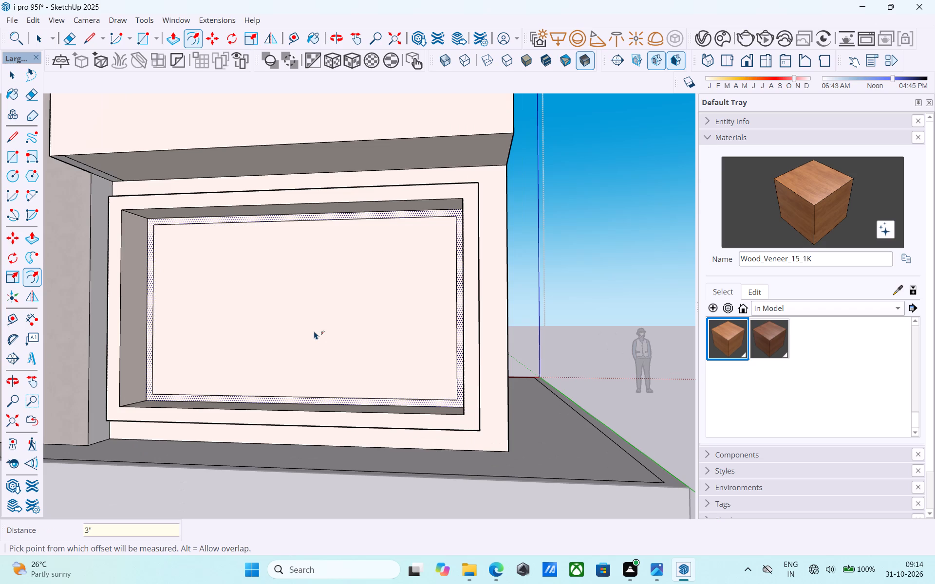
key(space)
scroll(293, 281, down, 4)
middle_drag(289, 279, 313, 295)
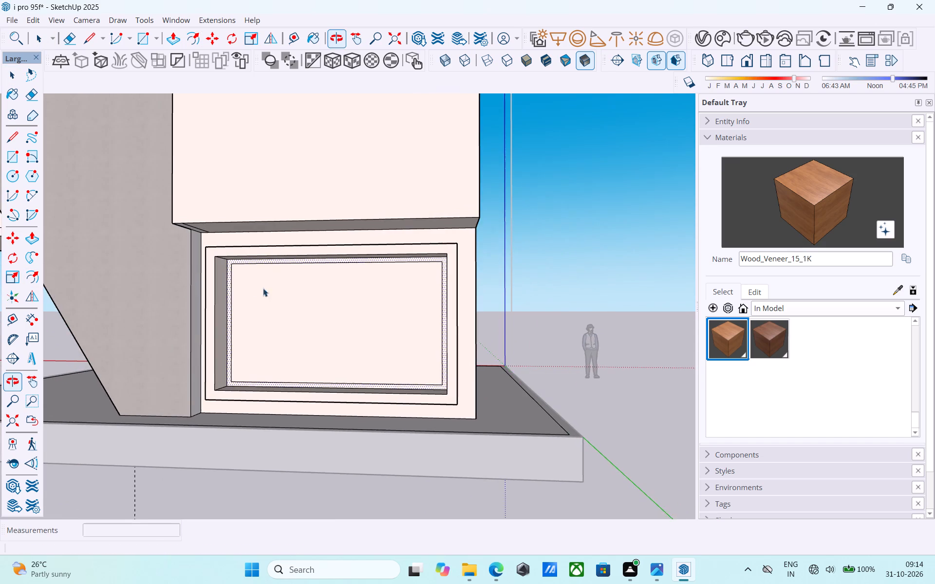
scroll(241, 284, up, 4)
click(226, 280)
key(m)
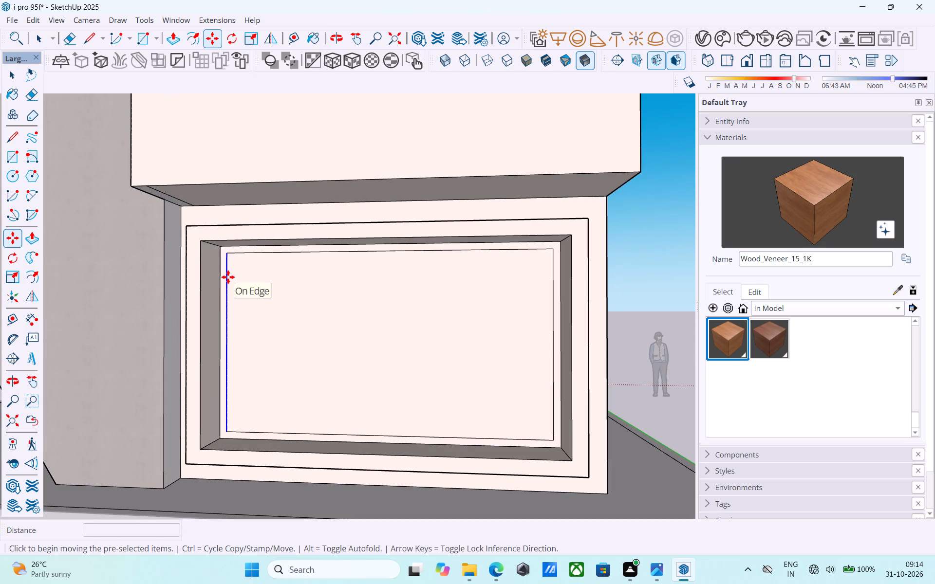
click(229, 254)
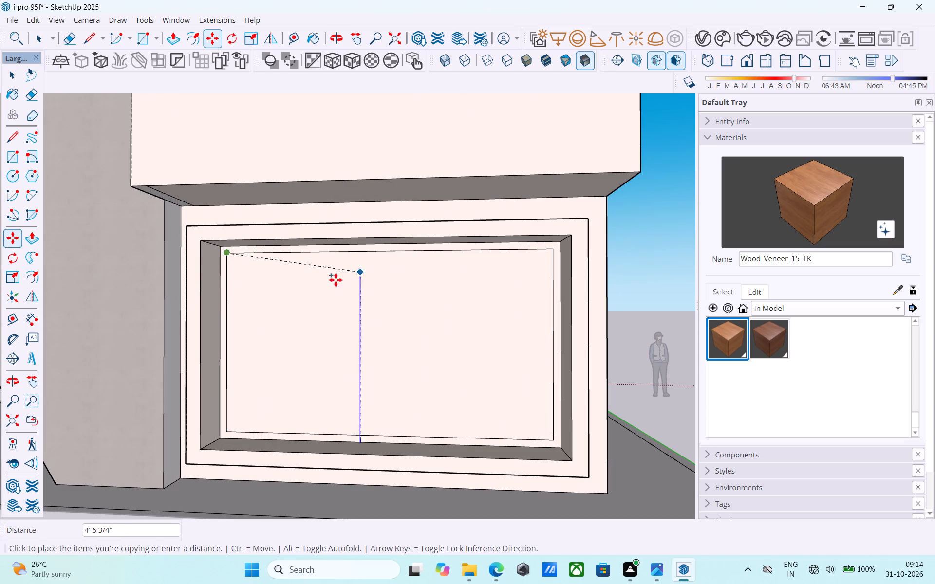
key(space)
Offset the inner rectangle inside the projecting frame another 3" inward as a second window border.
click(325, 287)
key(f)
click(325, 287)
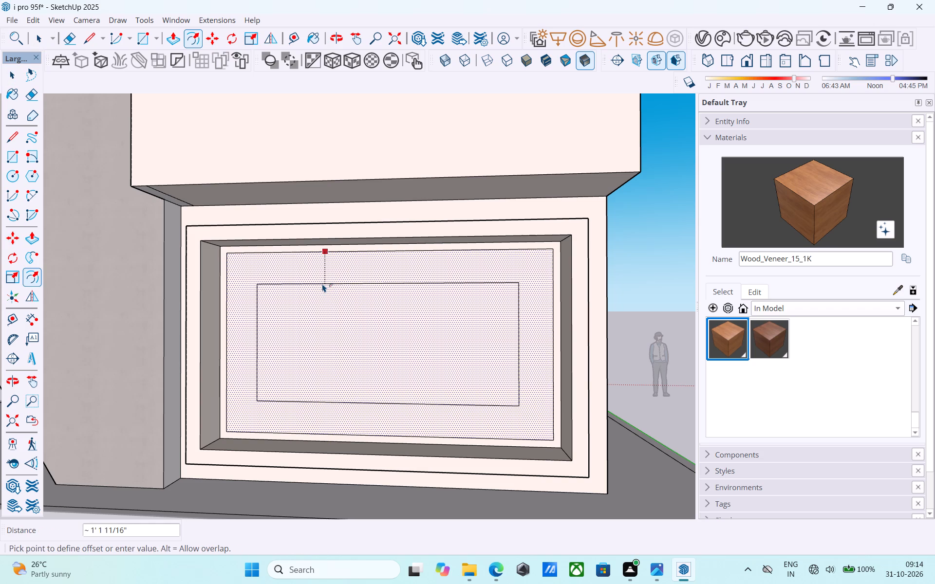
text(3")
key(Return)
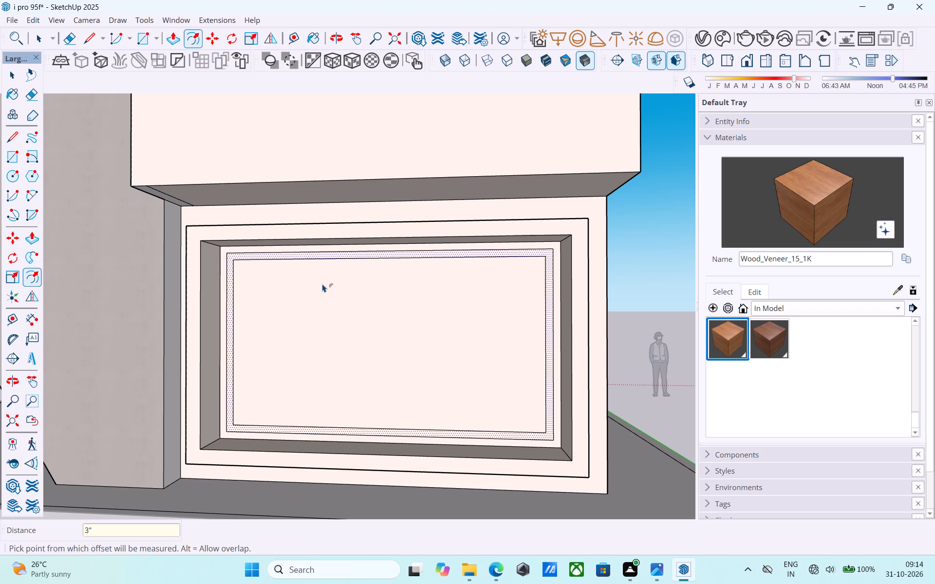
key(space)
Copy the innermost rectangle's left edge 11' across to its right edge and divide the span into 3 equal panes.
click(233, 316)
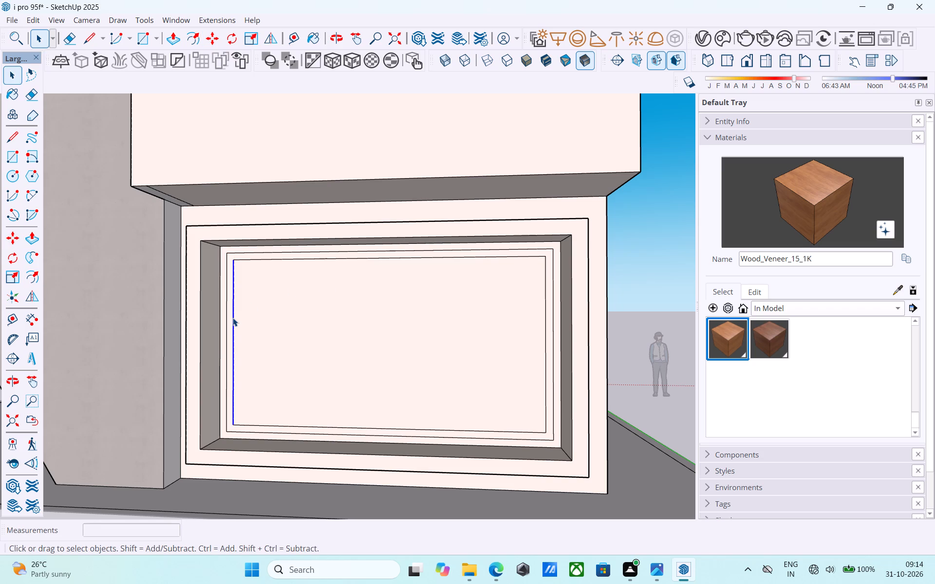
key(space)
key(m)
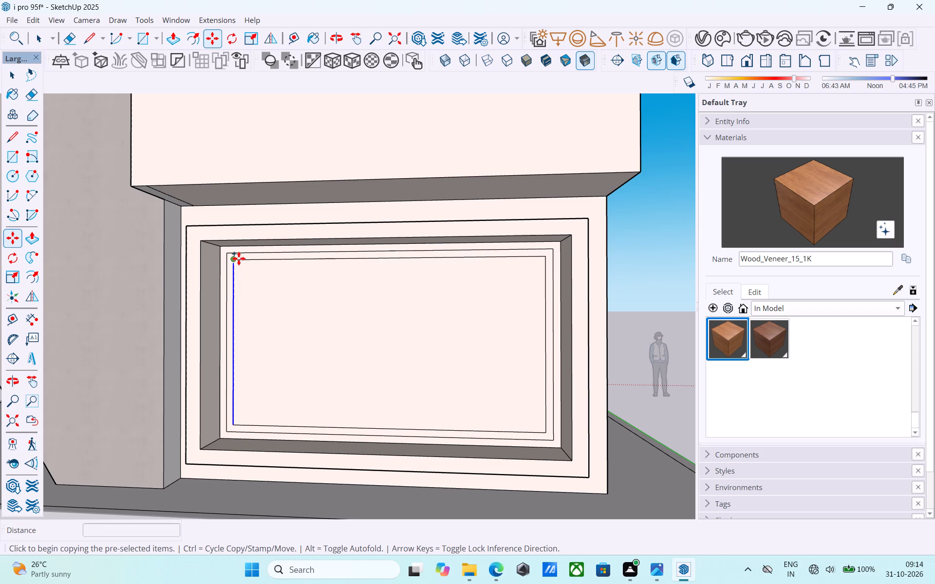
click(238, 258)
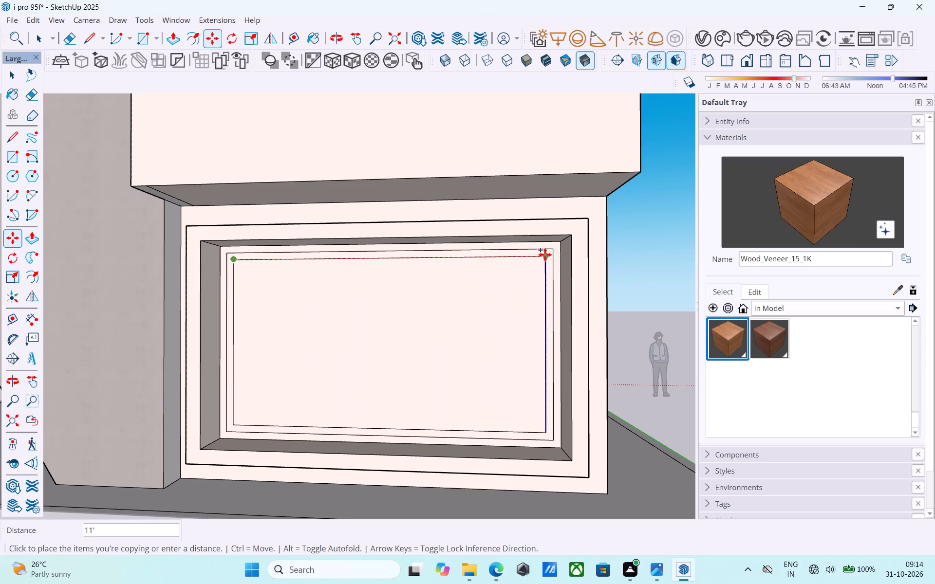
click(545, 255)
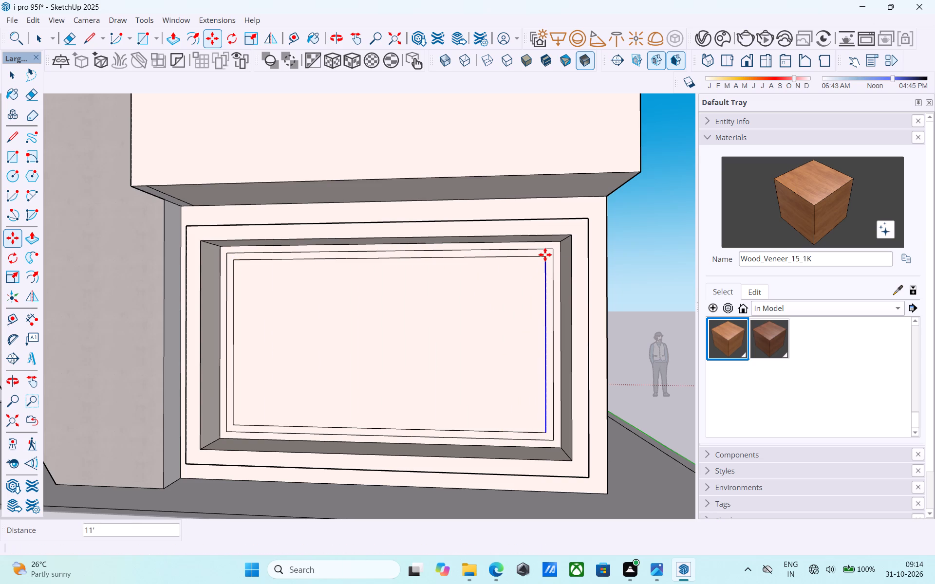
key(slash)
key(3)
key(Return)
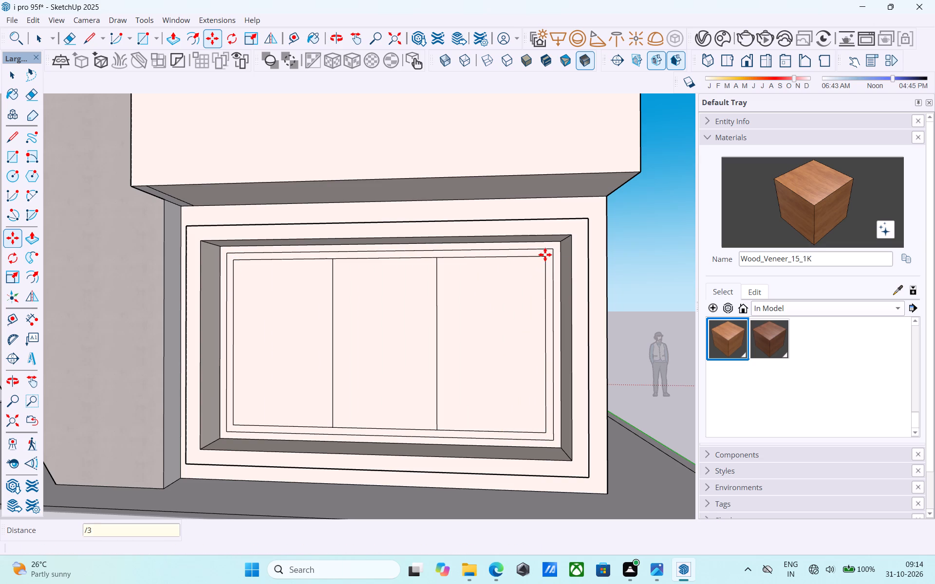
Paint the projecting frame's four inner faces and its front face with Wood_Veneer_15_1K.
click(811, 202)
middle_drag(567, 269, 590, 255)
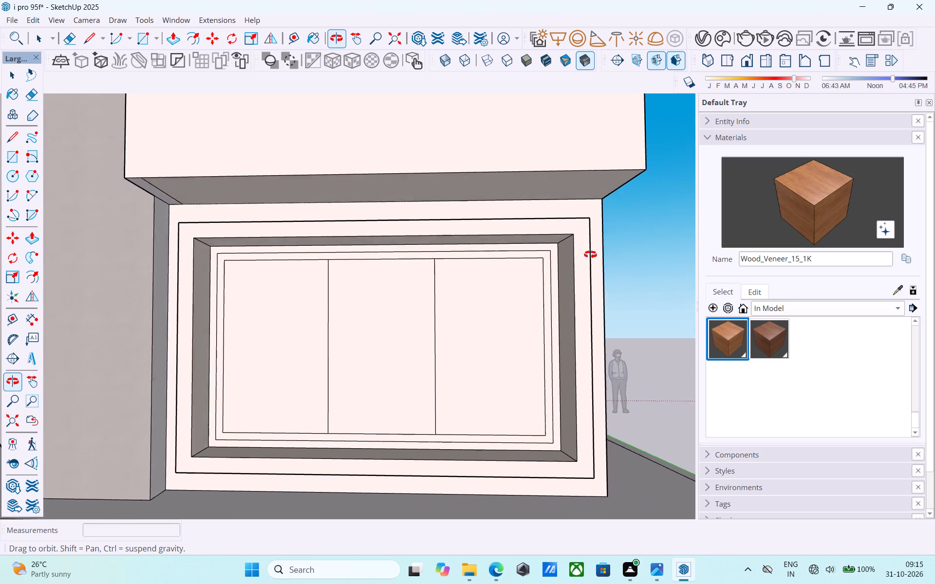
middle_drag(590, 255, 616, 202)
click(572, 258)
click(539, 249)
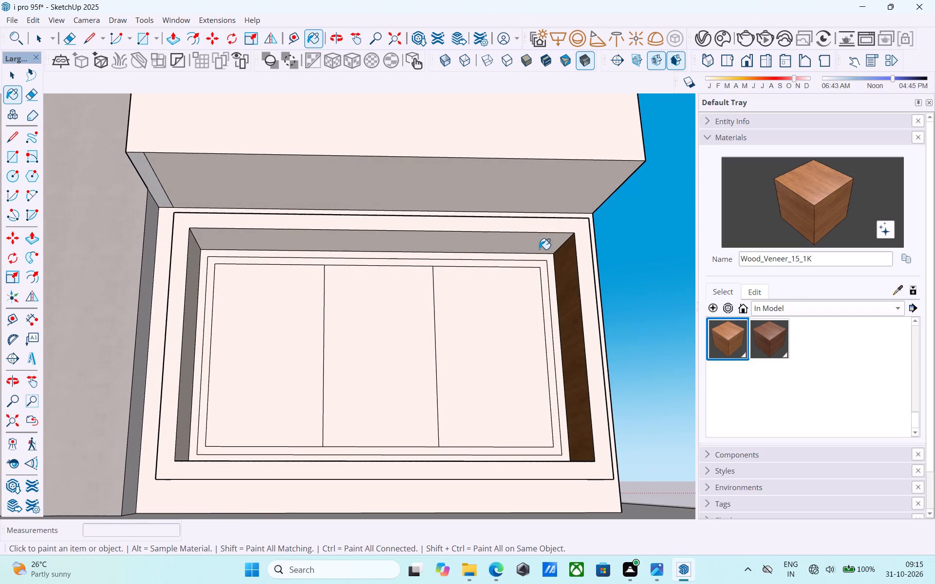
click(192, 275)
click(186, 269)
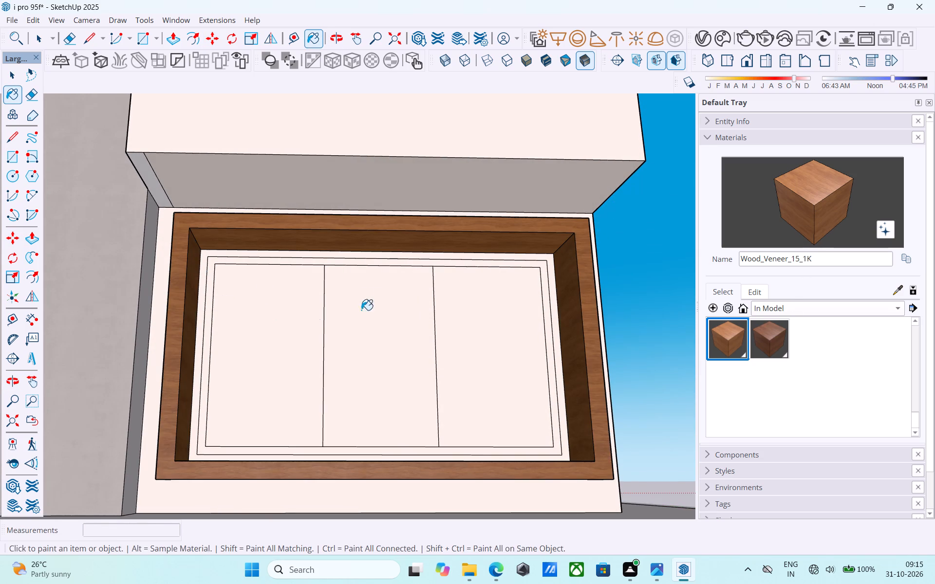
scroll(391, 298, down, 1)
middle_drag(391, 301, 305, 436)
click(300, 437)
Paint the projecting frame's outer left, top, right and bottom faces with the same wood veneer.
middle_drag(300, 429, 508, 416)
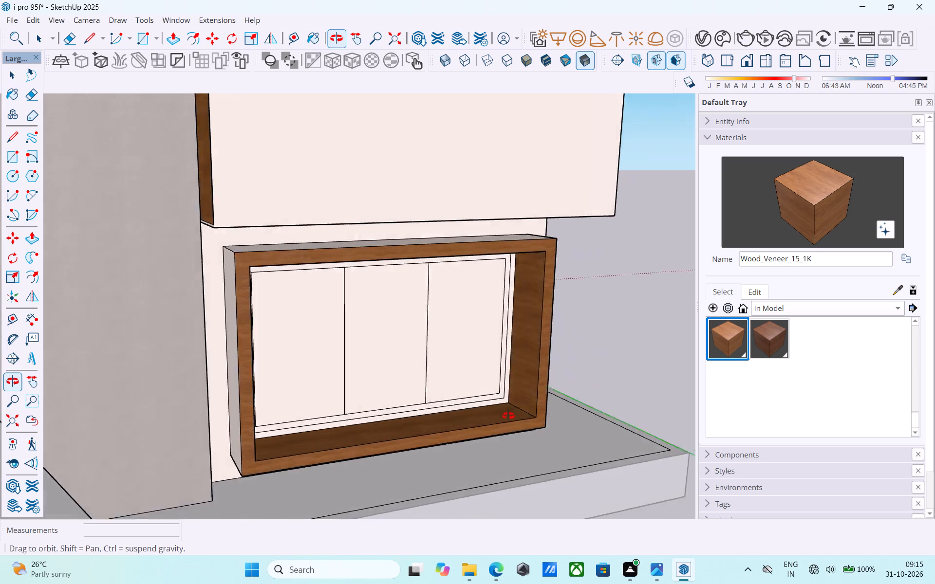
middle_drag(508, 416, 566, 411)
click(255, 335)
middle_drag(269, 329, 245, 387)
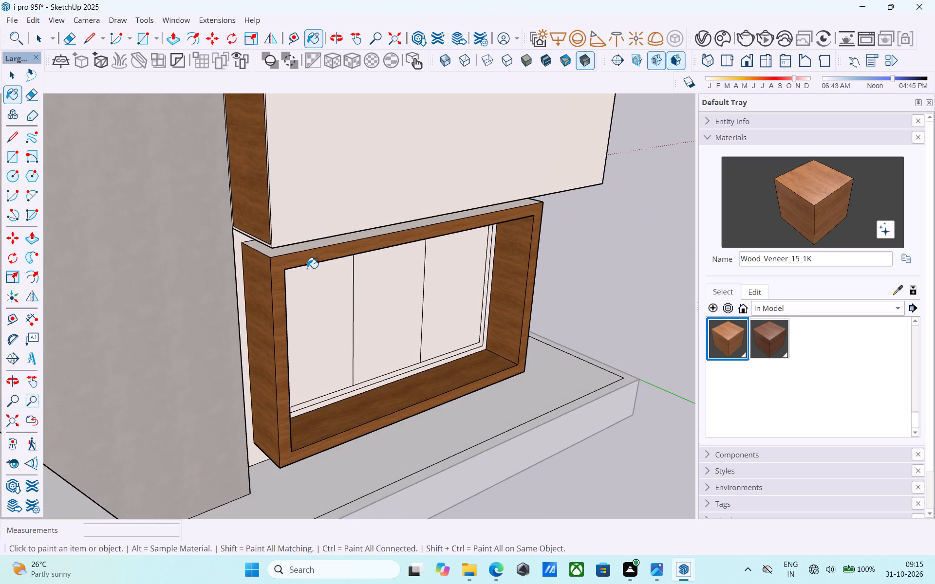
middle_drag(307, 261, 308, 232)
scroll(292, 249, up, 3)
click(291, 250)
scroll(295, 253, down, 7)
middle_drag(458, 323, 208, 324)
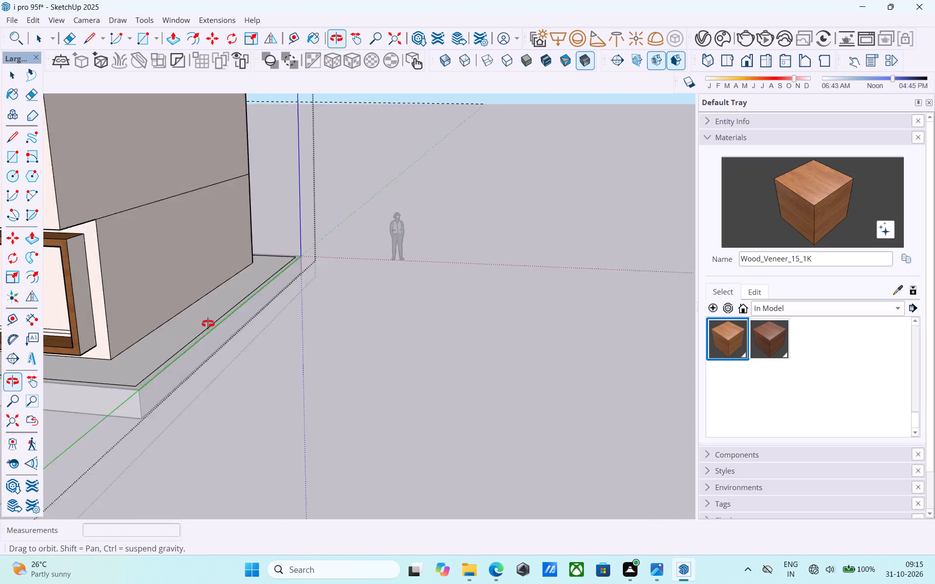
middle_drag(208, 324, 289, 281)
scroll(147, 305, up, 9)
middle_drag(145, 293, 141, 273)
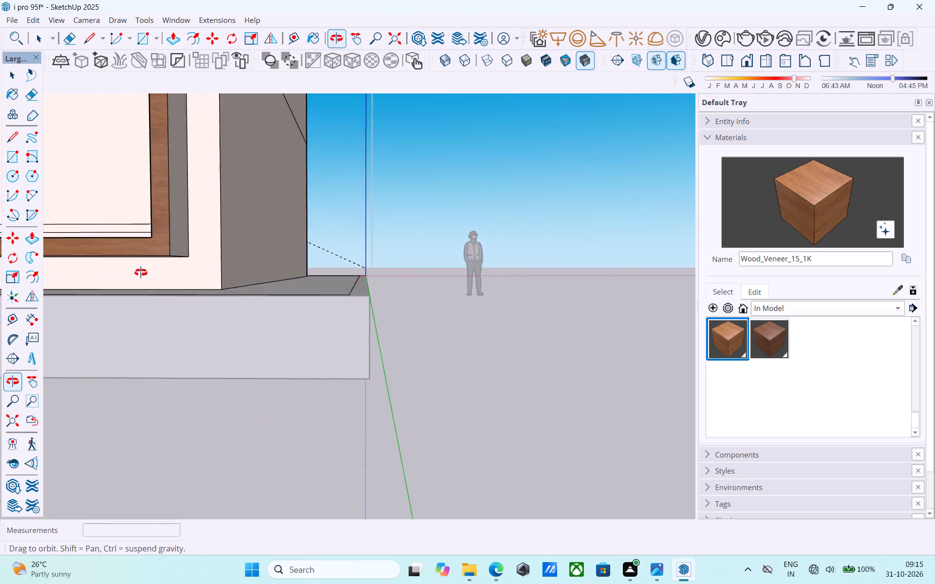
middle_drag(141, 273, 141, 272)
click(180, 216)
middle_drag(149, 284, 134, 268)
scroll(132, 256, up, 6)
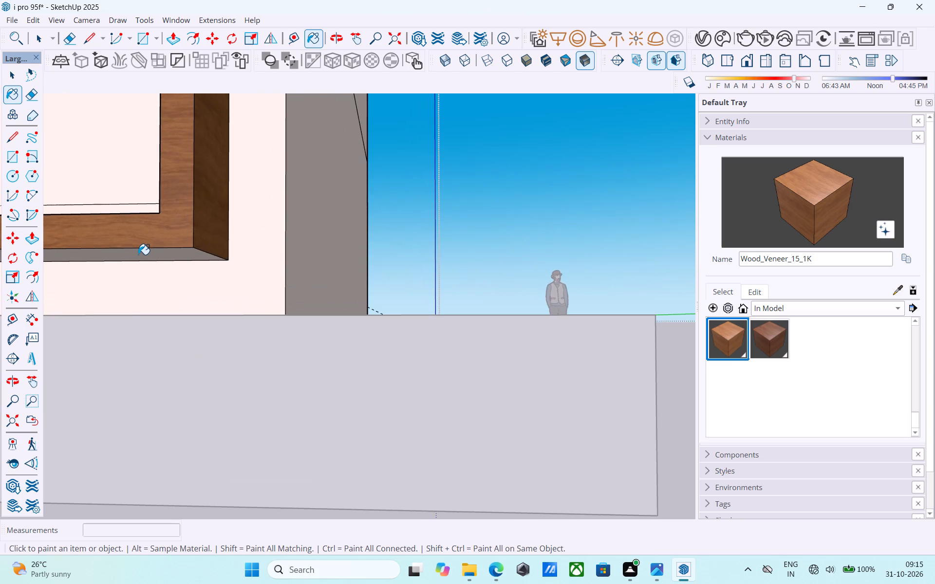
click(138, 255)
Offset the left pane of the ground-floor side window 1" inward.
scroll(302, 260, down, 18)
middle_drag(430, 317, 451, 384)
scroll(359, 337, up, 5)
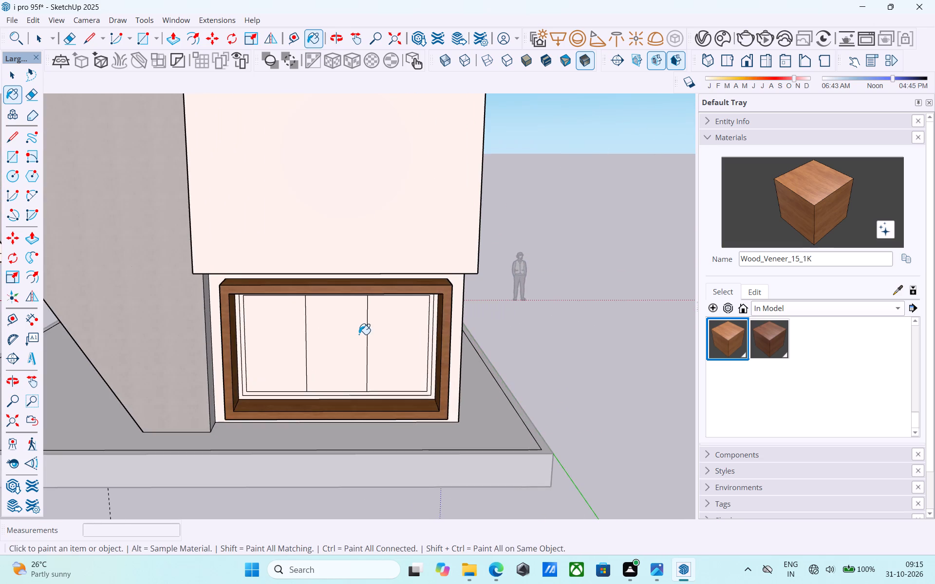
scroll(354, 331, up, 4)
key(space)
shift+middle_drag(354, 331, 314, 341)
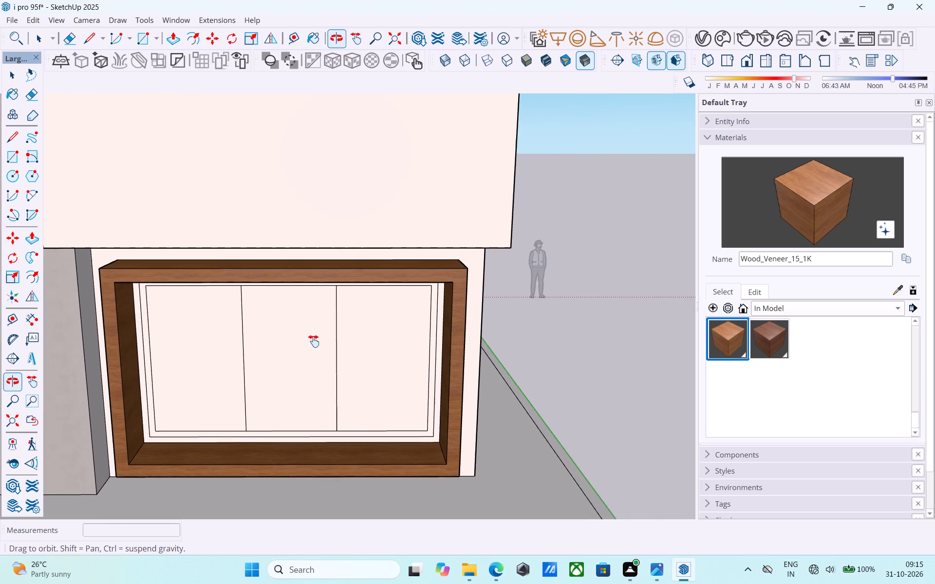
shift+middle_drag(314, 341, 329, 277)
click(200, 358)
scroll(221, 354, up, 3)
key(f)
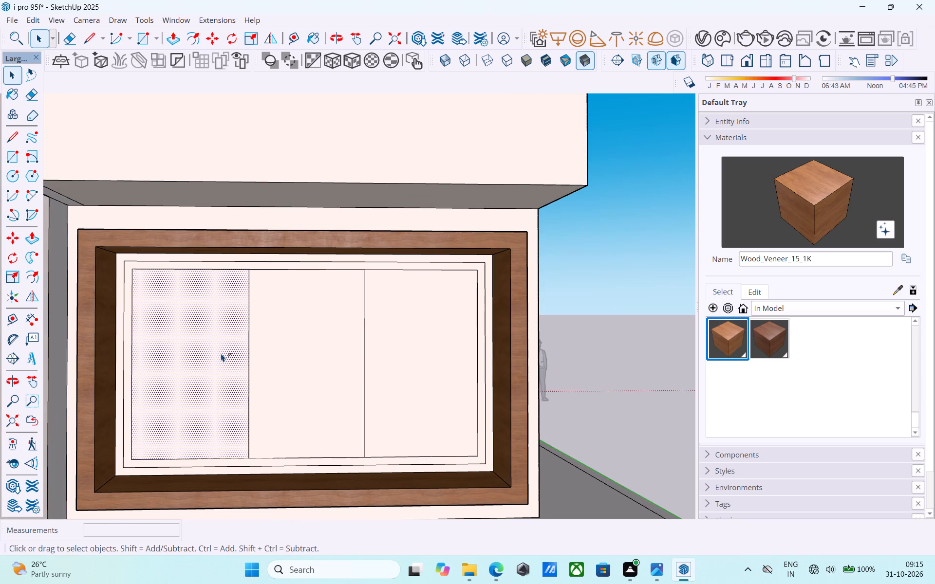
click(221, 353)
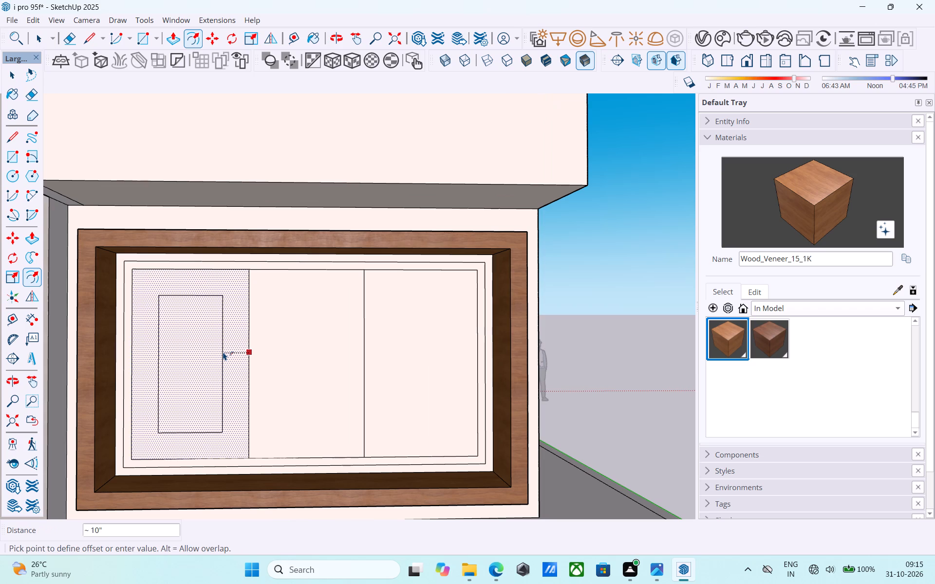
text(1")
key(Return)
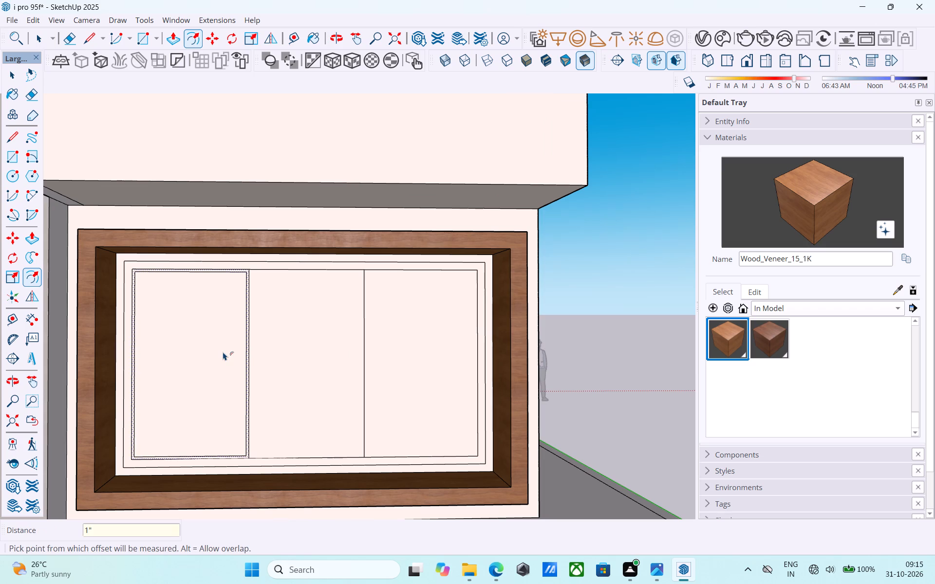
Offset the middle and right panes of the same window 1" inward each.
key(space)
click(285, 347)
key(f)
click(285, 347)
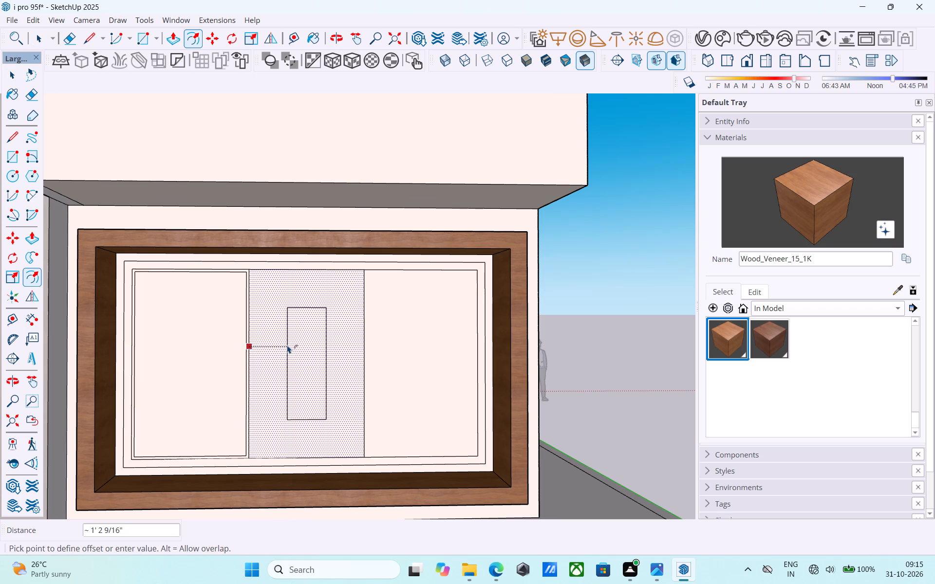
text(1")
key(Return)
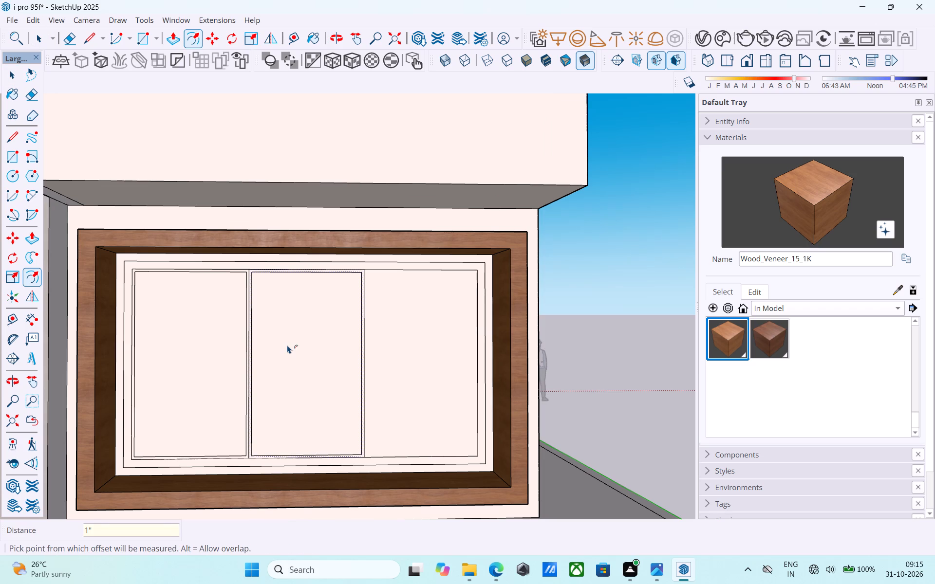
key(space)
click(385, 322)
key(f)
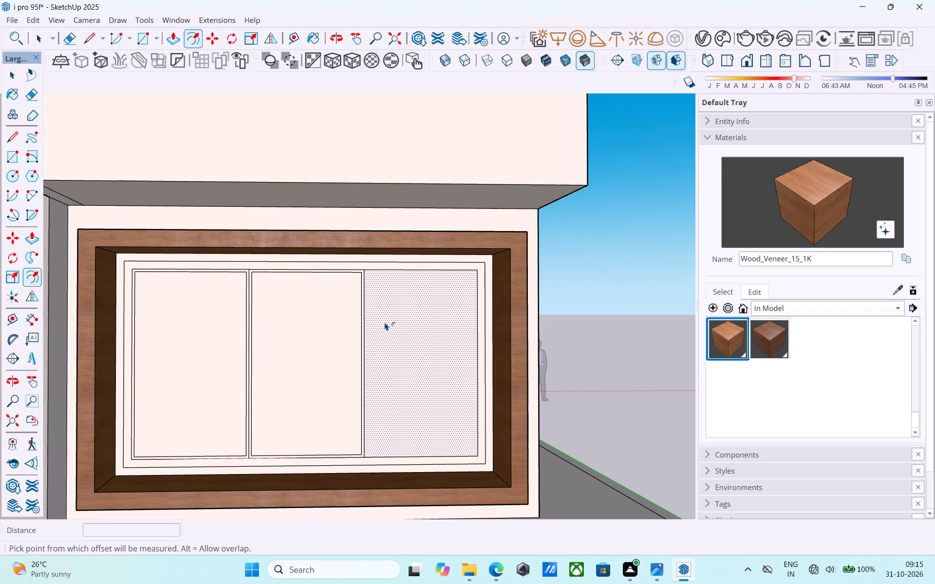
click(385, 322)
text(1")
key(Return)
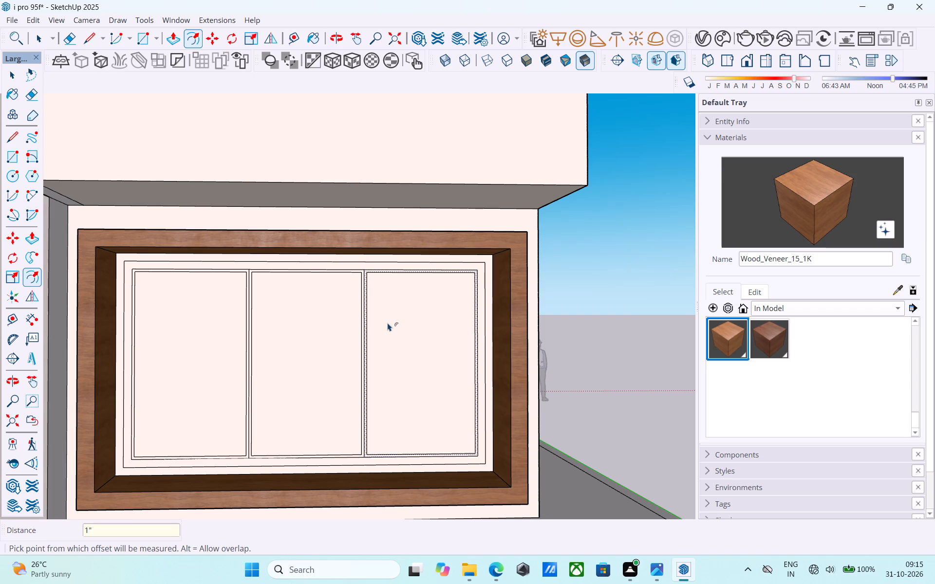
Paint the two border strips around the three panes with Wood_Veneer_15_1K.
click(794, 200)
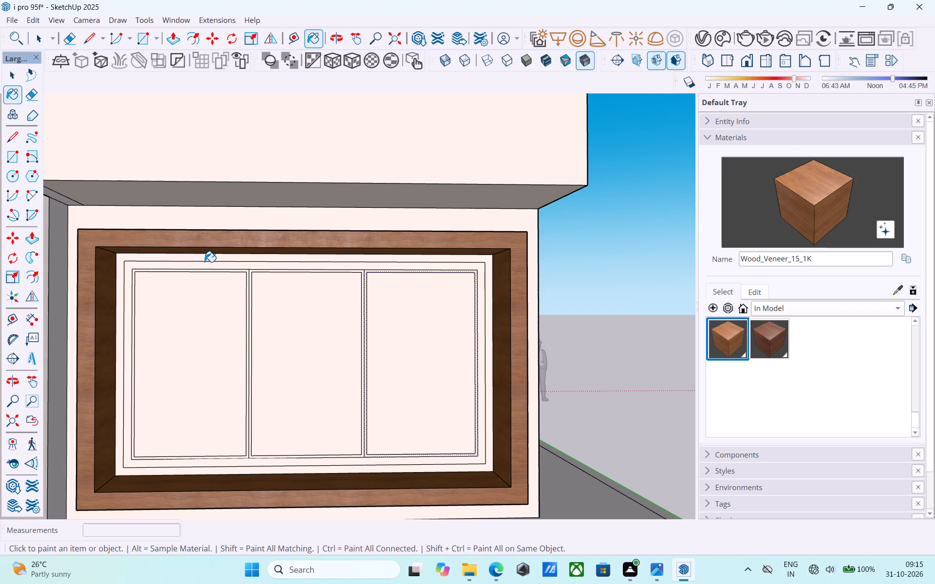
scroll(205, 262, up, 6)
click(204, 264)
click(208, 255)
Push the inner faces of all three panes 6" back through the wall to cut the window openings.
scroll(160, 147, down, 10)
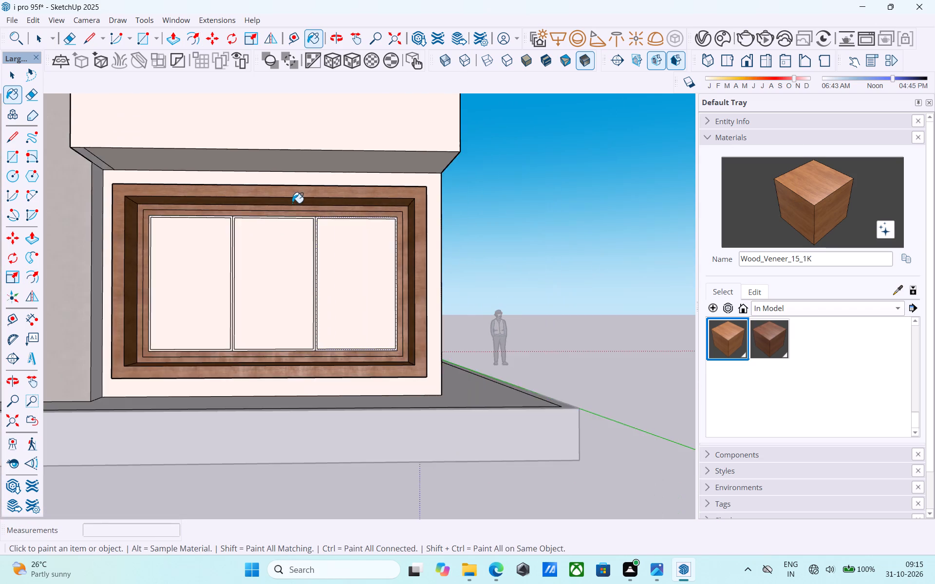
scroll(292, 203, down, 3)
middle_drag(291, 243, 326, 341)
scroll(192, 191, down, 9)
scroll(245, 362, up, 5)
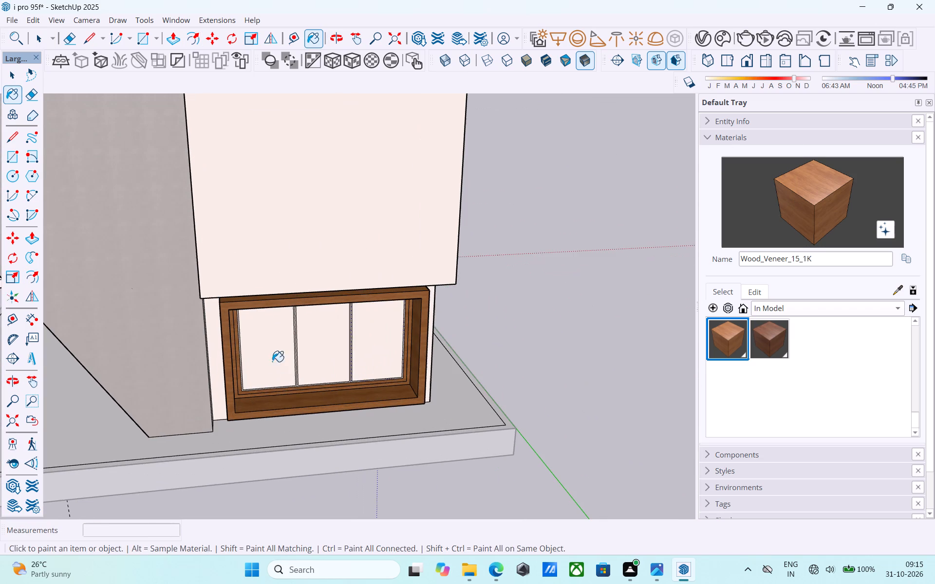
key(space)
click(274, 360)
scroll(274, 358, up, 5)
key(p)
click(274, 358)
scroll(276, 350, up, 5)
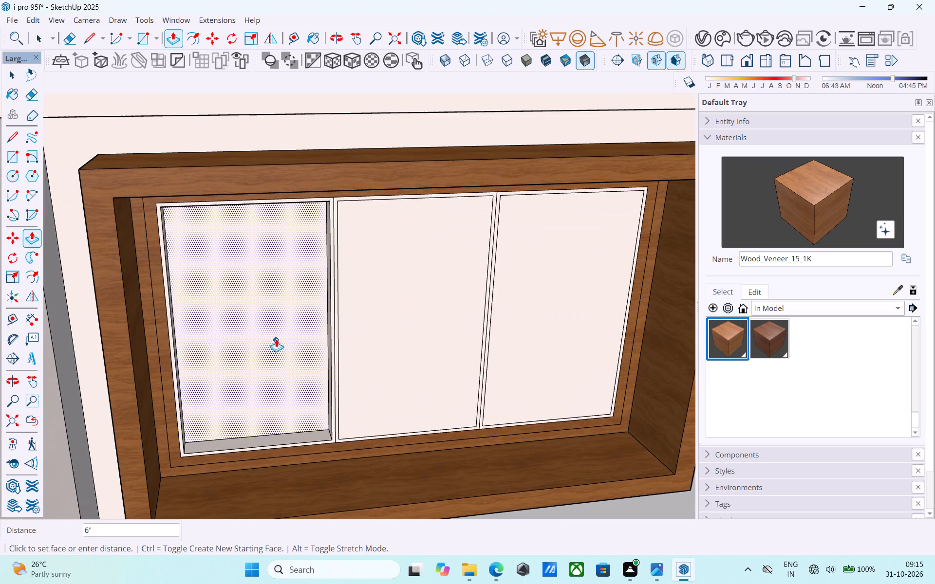
click(276, 335)
double_click(392, 314)
double_click(518, 303)
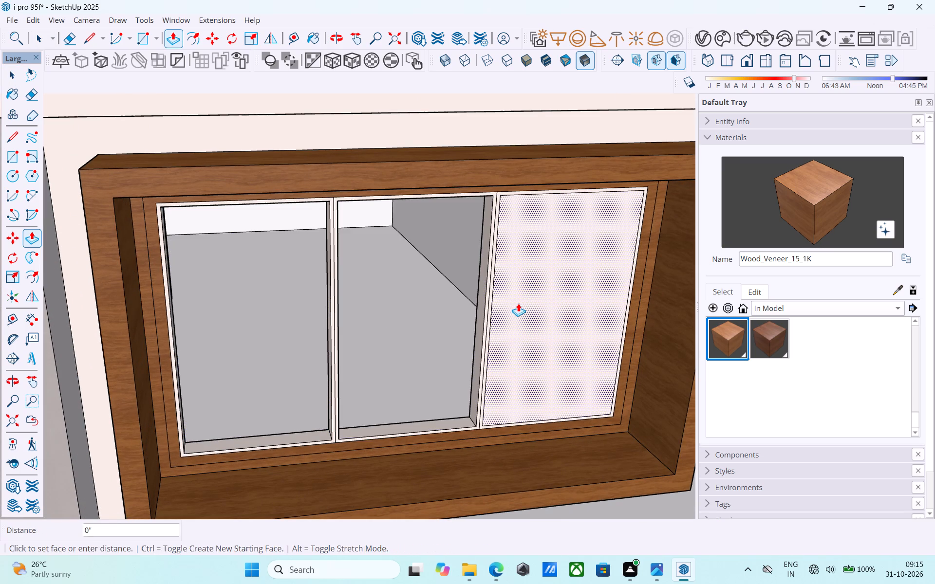
Examine the whole house from the front corner with the side window openings in place.
scroll(519, 303, down, 10)
middle_drag(496, 348, 543, 313)
scroll(327, 351, down, 7)
middle_drag(346, 350, 565, 307)
scroll(348, 350, down, 1)
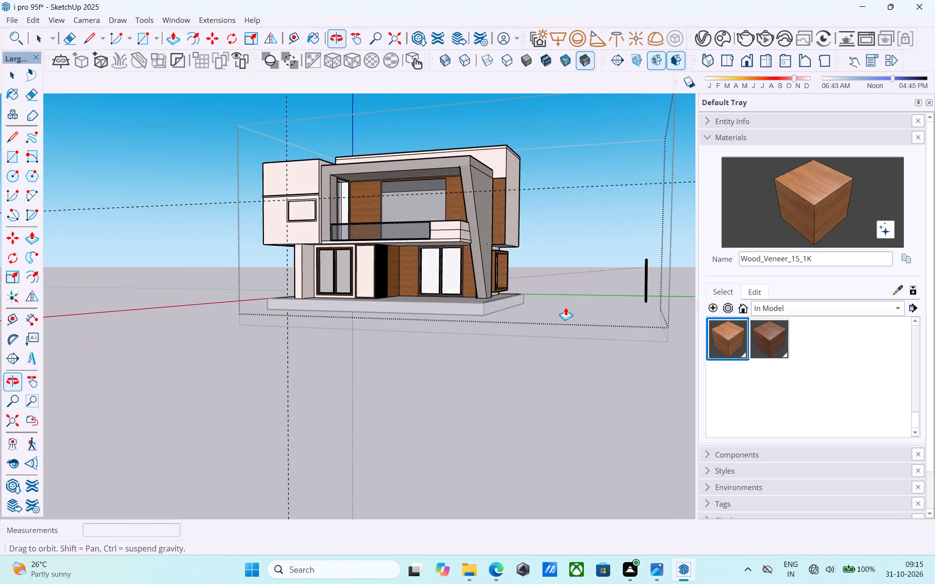
scroll(560, 310, down, 7)
middle_drag(532, 327, 460, 349)
scroll(462, 330, up, 5)
key(space)
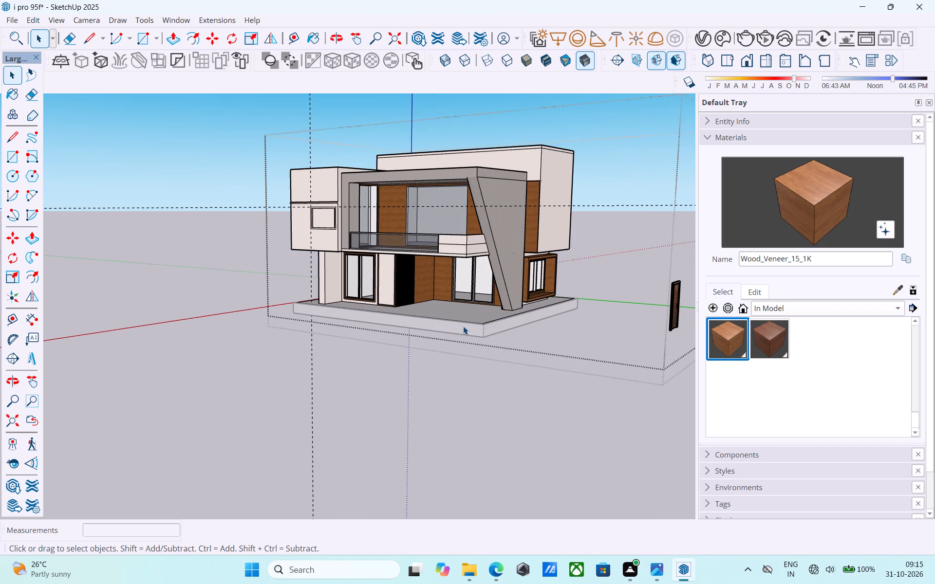
scroll(463, 320, down, 3)
shift+middle_drag(463, 320, 466, 339)
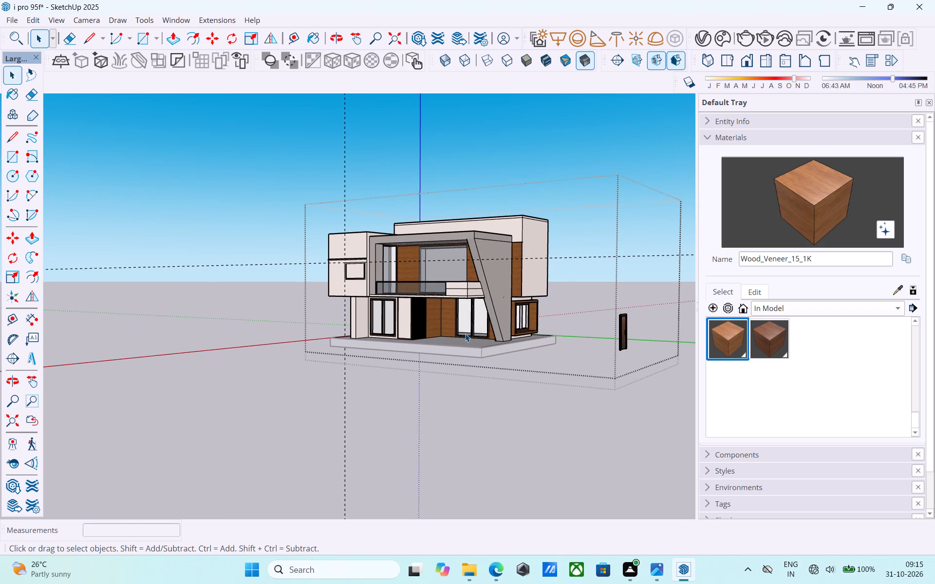
scroll(465, 333, up, 3)
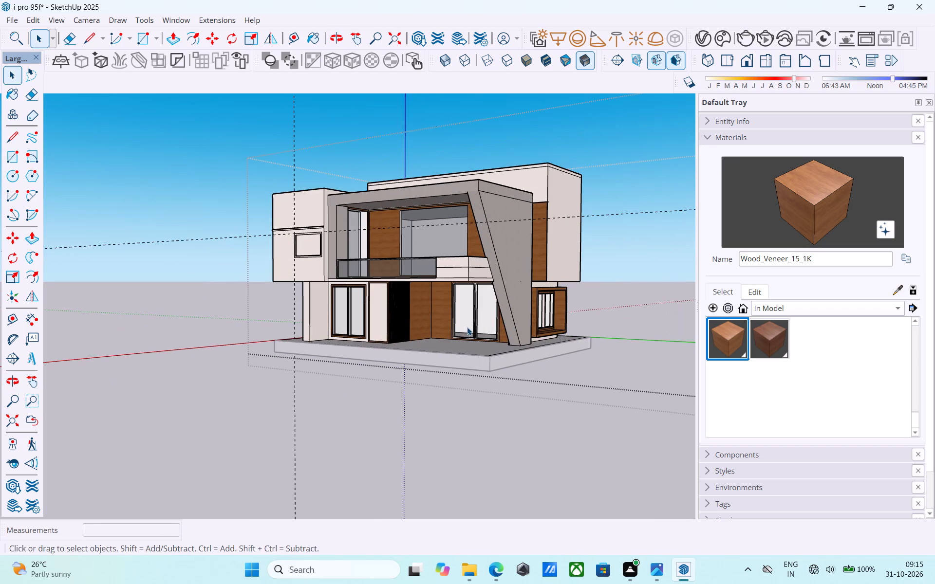
middle_drag(467, 327, 453, 329)
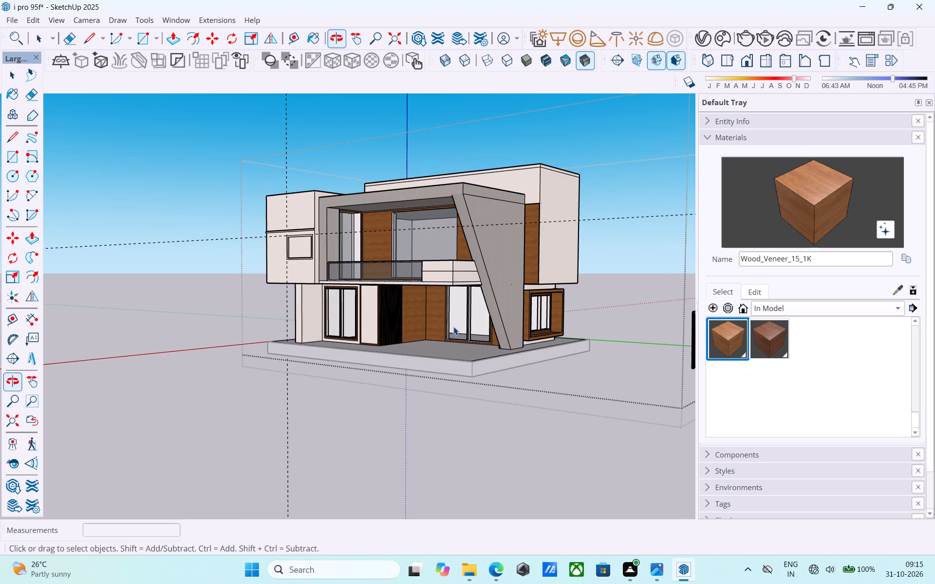
Offset the outline of the upper-floor side wall face 2' inward, above the three-pane window.
scroll(449, 324, up, 1)
middle_drag(449, 324, 251, 374)
scroll(310, 261, up, 6)
click(309, 276)
key(f)
click(309, 276)
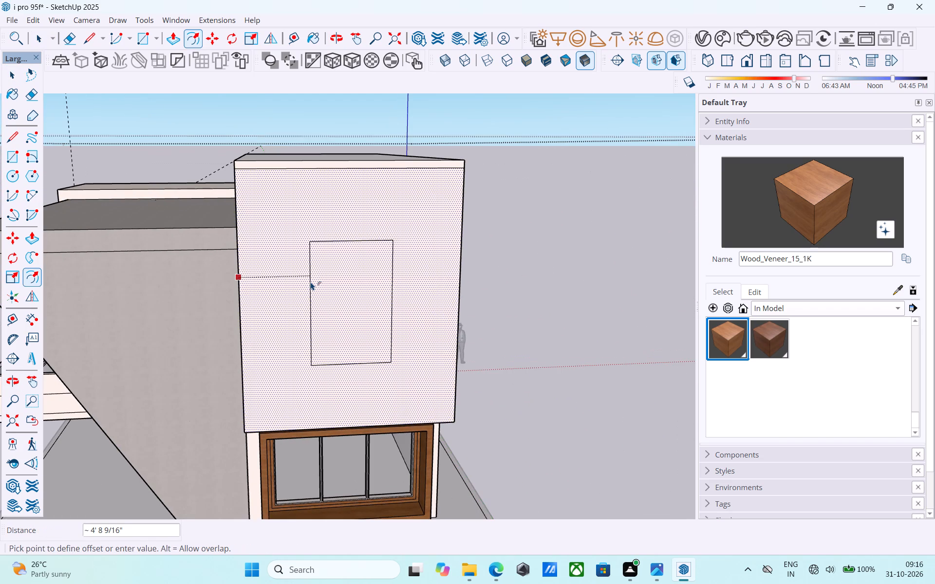
text(2')
key(Return)
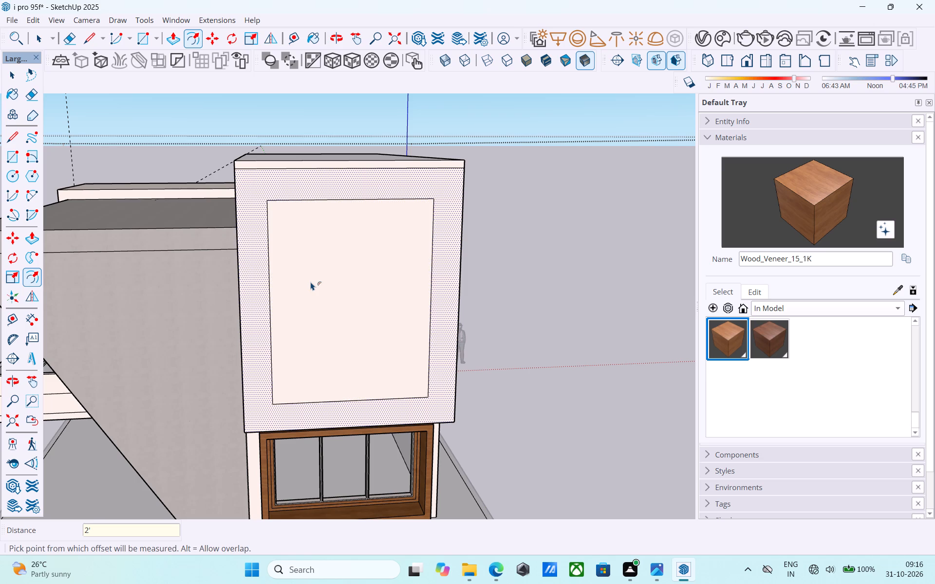
Draw a guide line about 2' long from the wood panel's top outer corner to the inner rectangle's near edge.
middle_drag(311, 282, 351, 281)
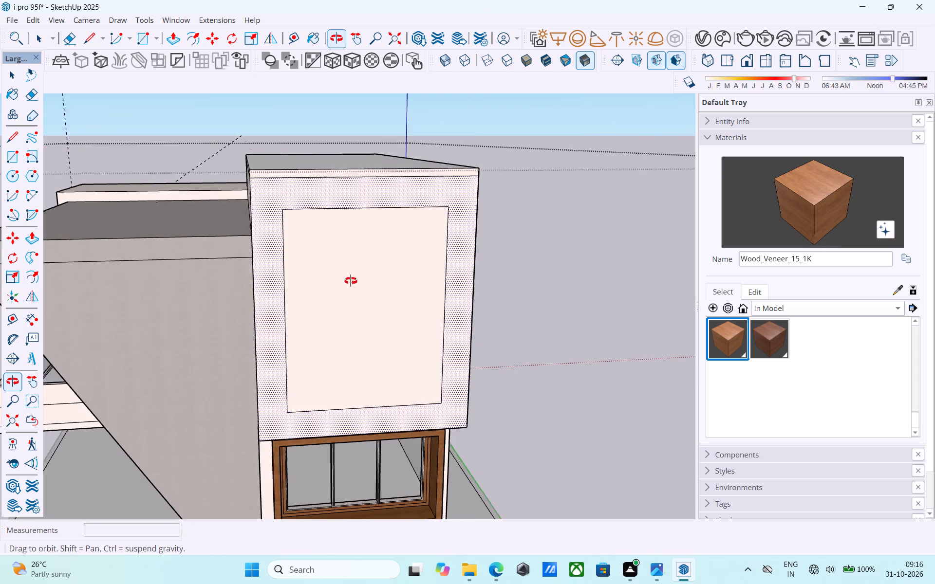
middle_drag(351, 281, 411, 267)
key(space)
key(l)
scroll(455, 228, up, 2)
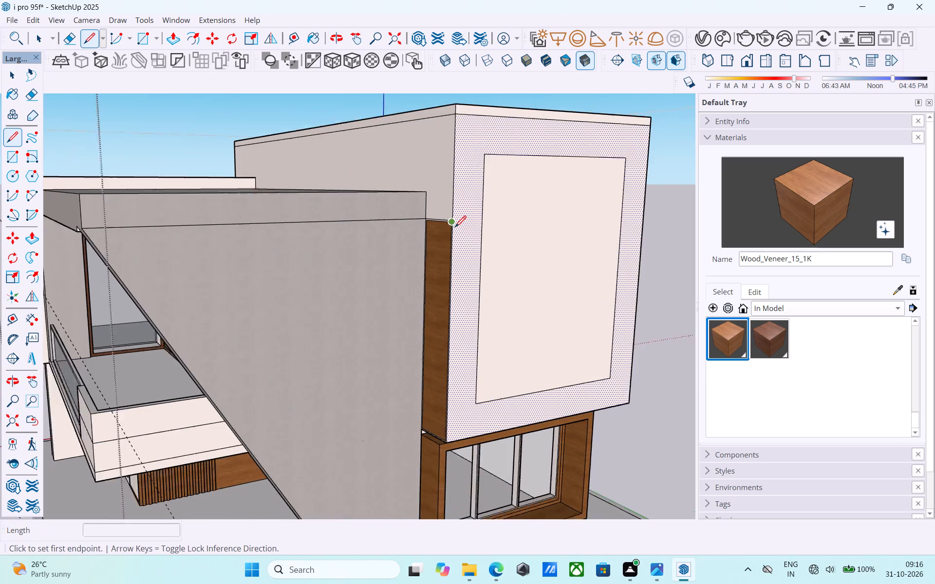
scroll(455, 228, up, 1)
click(455, 228)
scroll(486, 223, up, 6)
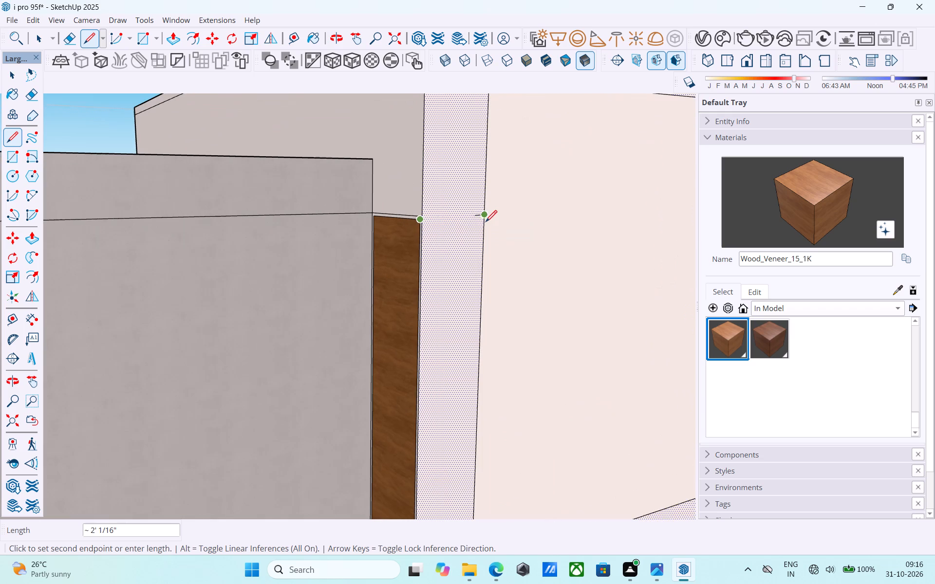
scroll(424, 221, up, 16)
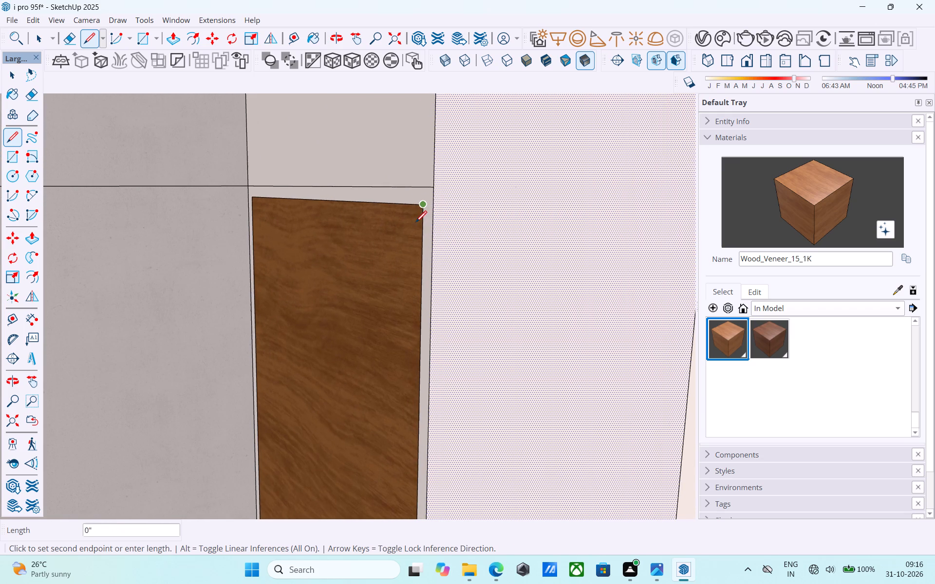
click(435, 209)
click(434, 206)
scroll(375, 245, down, 3)
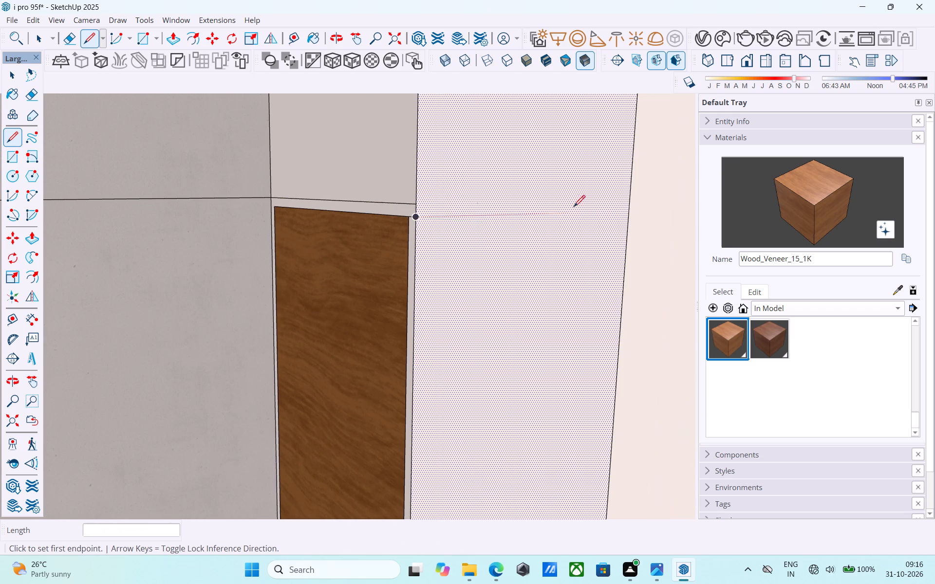
click(630, 212)
click(413, 215)
Extend the guide line about 11' 2" across the inner rectangle to its far edge.
scroll(259, 241, down, 8)
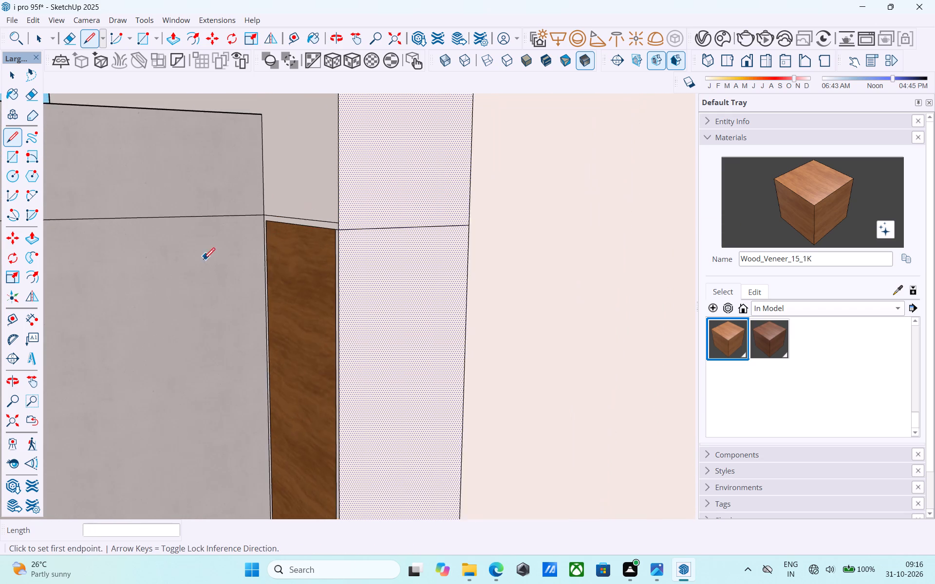
scroll(204, 260, down, 2)
click(365, 241)
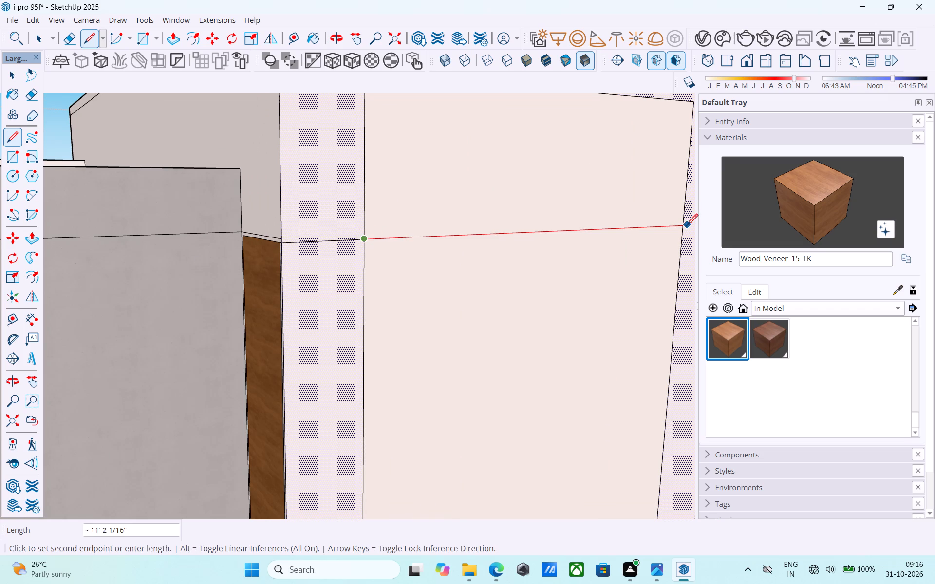
click(684, 227)
Erase the rectangle's edges above the dividing line, the 2' guide segment and the leftover stub at the near top corner.
scroll(279, 266, down, 9)
middle_drag(274, 263, 255, 263)
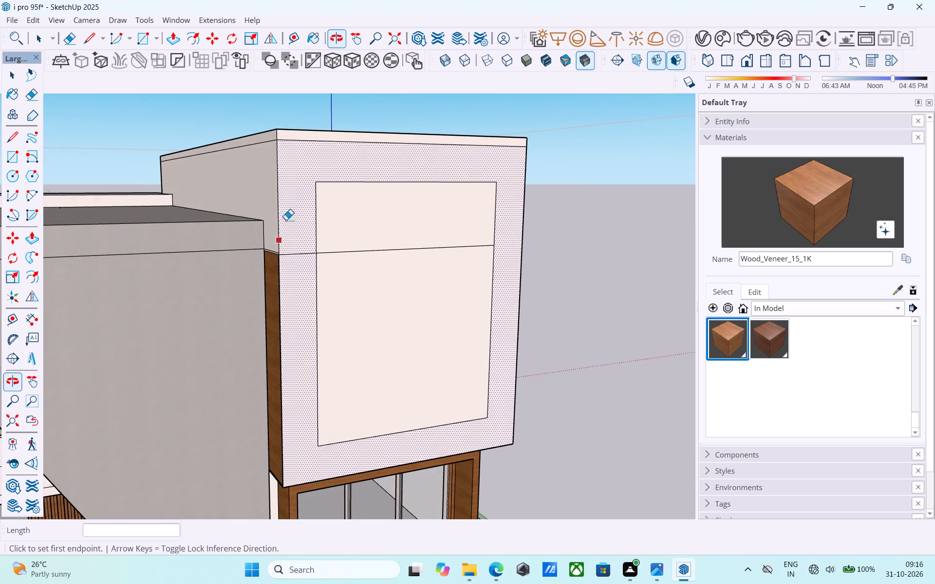
key(e)
drag(306, 201, 323, 197)
drag(355, 185, 374, 182)
drag(487, 203, 506, 201)
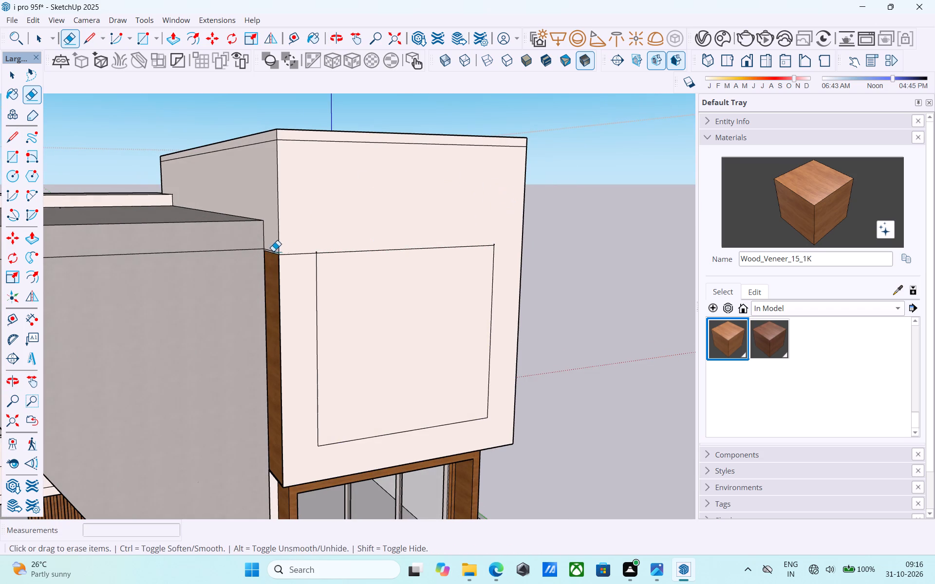
drag(284, 251, 292, 274)
scroll(315, 258, up, 17)
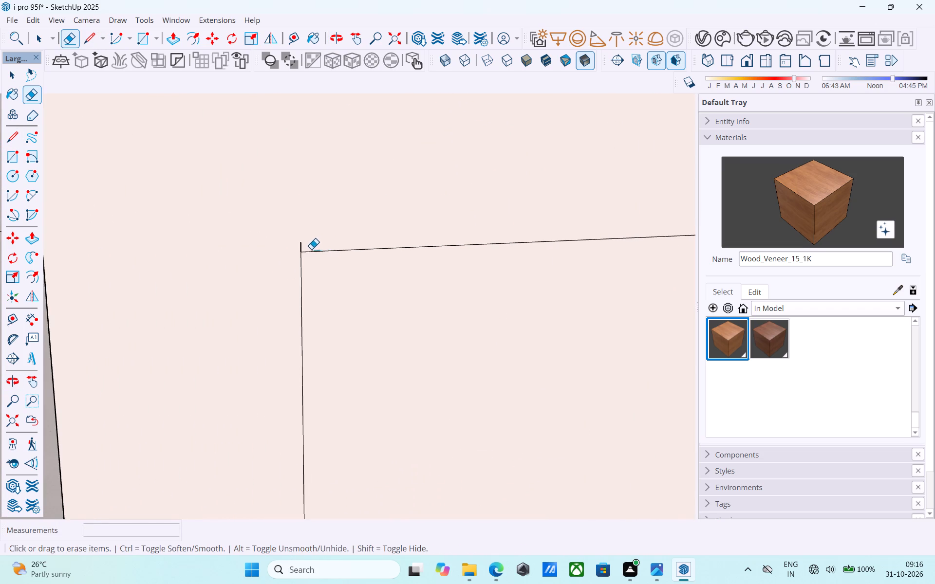
drag(306, 247, 296, 251)
scroll(220, 277, down, 18)
scroll(323, 272, up, 1)
scroll(323, 272, down, 5)
key(space)
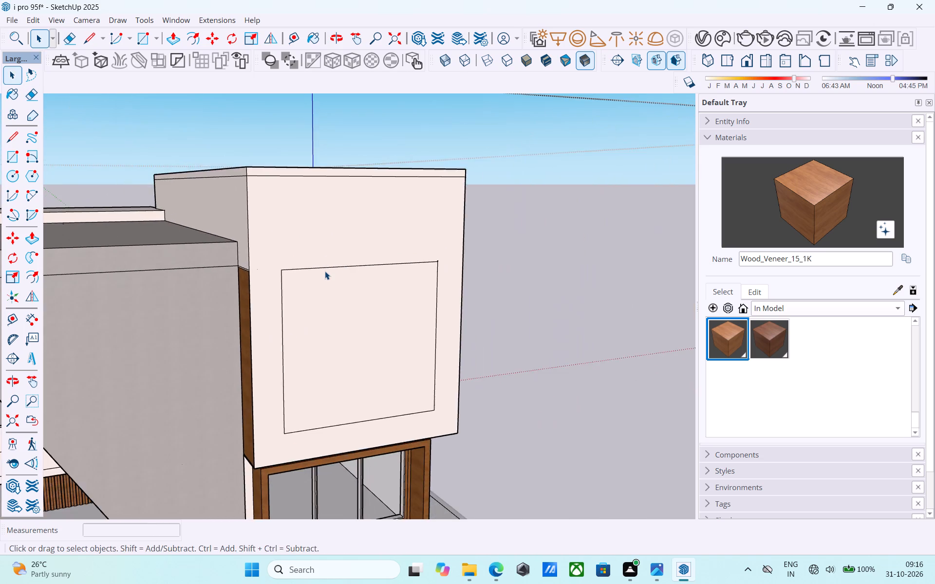
Offset the lowered rectangle on the upper side wall 3" inward as a window border.
scroll(325, 271, down, 3)
middle_drag(325, 271, 314, 274)
scroll(322, 294, up, 2)
click(326, 298)
scroll(327, 299, up, 5)
key(f)
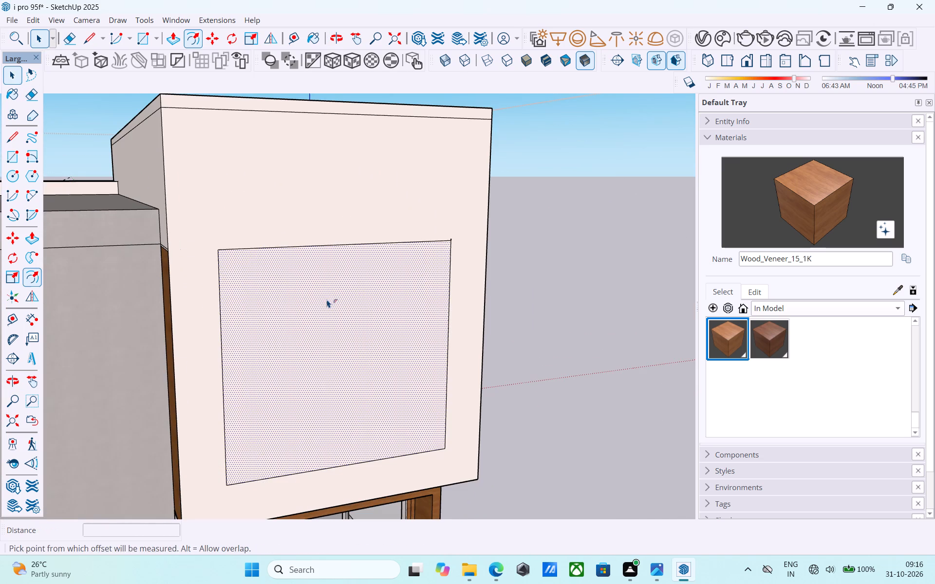
click(327, 299)
key(3)
key(shift+quotedbl)
key(Return)
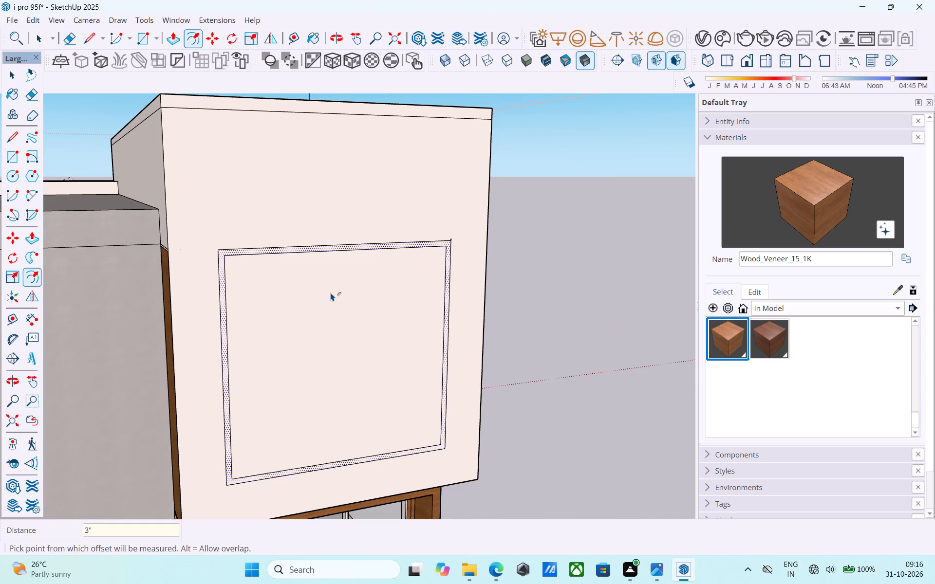
key(space)
scroll(331, 292, down, 5)
middle_drag(331, 292, 345, 287)
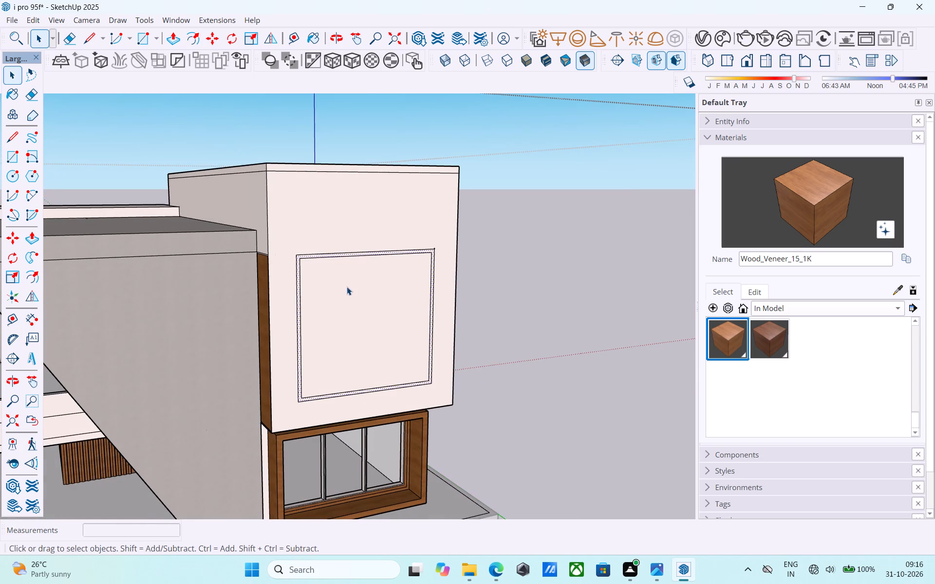
Push the inner window rectangle on the upper side wall 6" inward to cut an opening through the wall.
scroll(357, 287, up, 3)
click(372, 310)
scroll(372, 332, up, 3)
key(p)
click(372, 332)
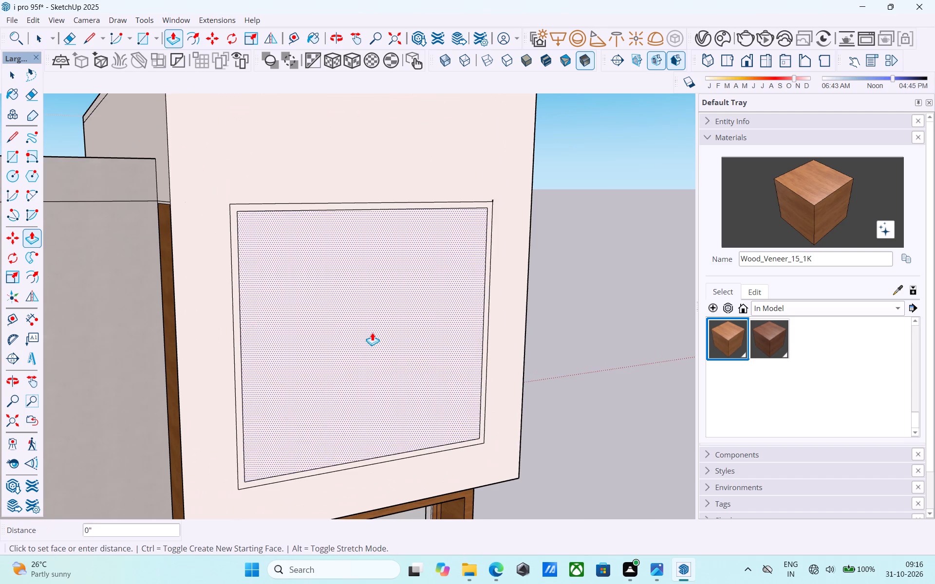
scroll(365, 326, up, 4)
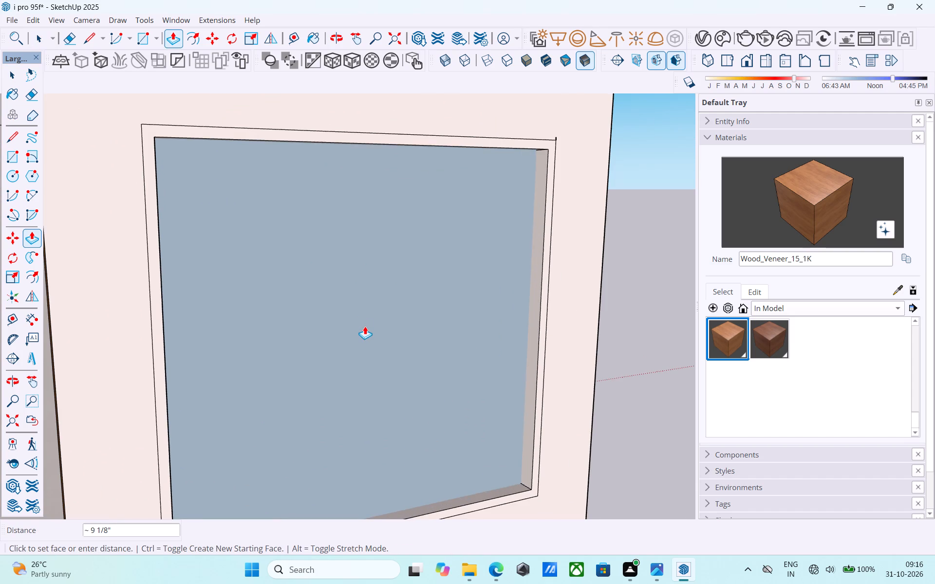
click(376, 326)
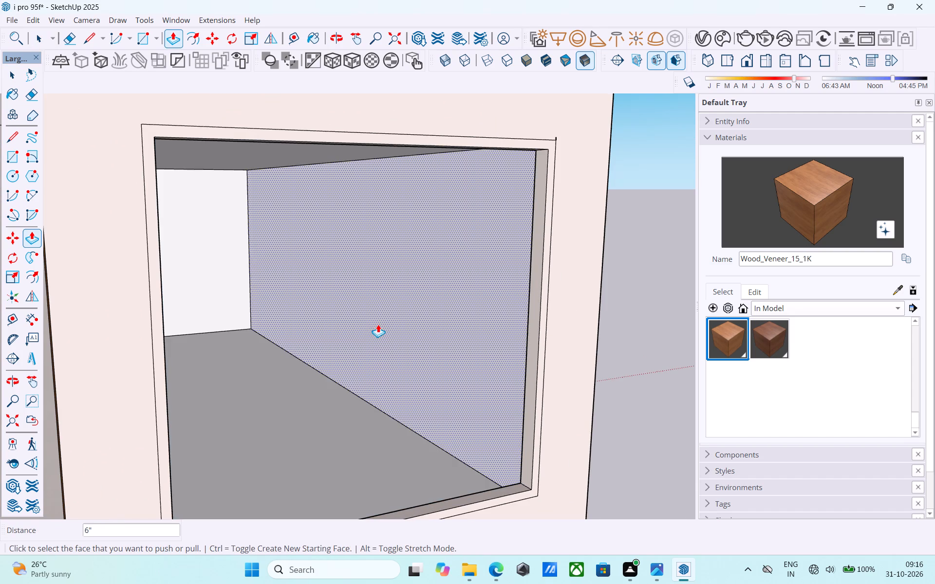
scroll(381, 321, down, 5)
middle_drag(381, 321, 390, 327)
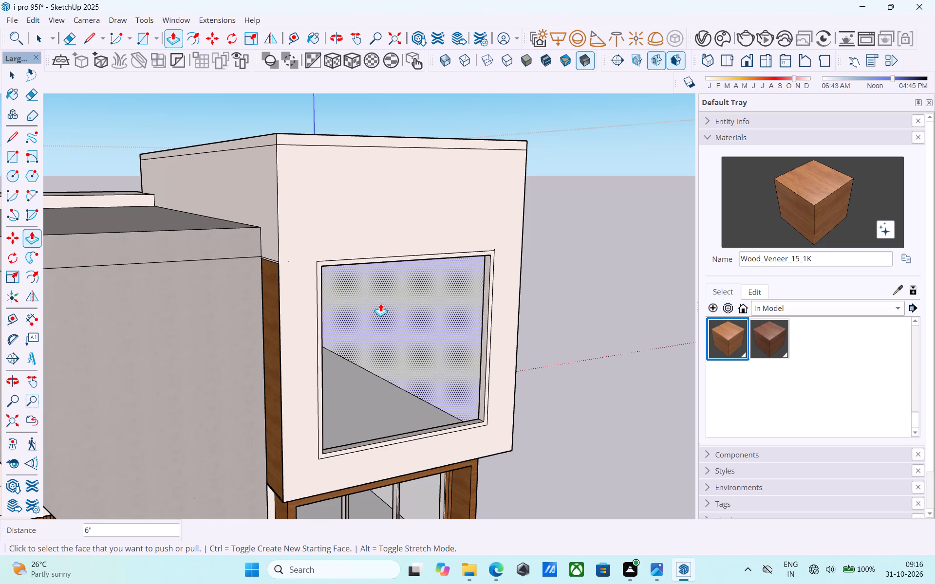
middle_drag(370, 288, 366, 287)
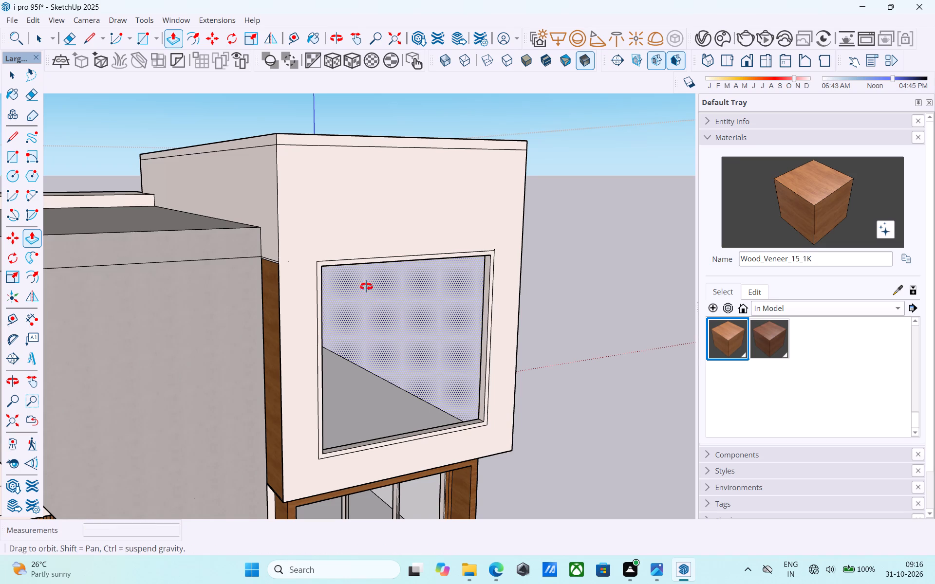
middle_drag(366, 287, 343, 278)
key(space)
Erase the leftover line stub at the far top corner of the upper window border.
scroll(217, 234, up, 8)
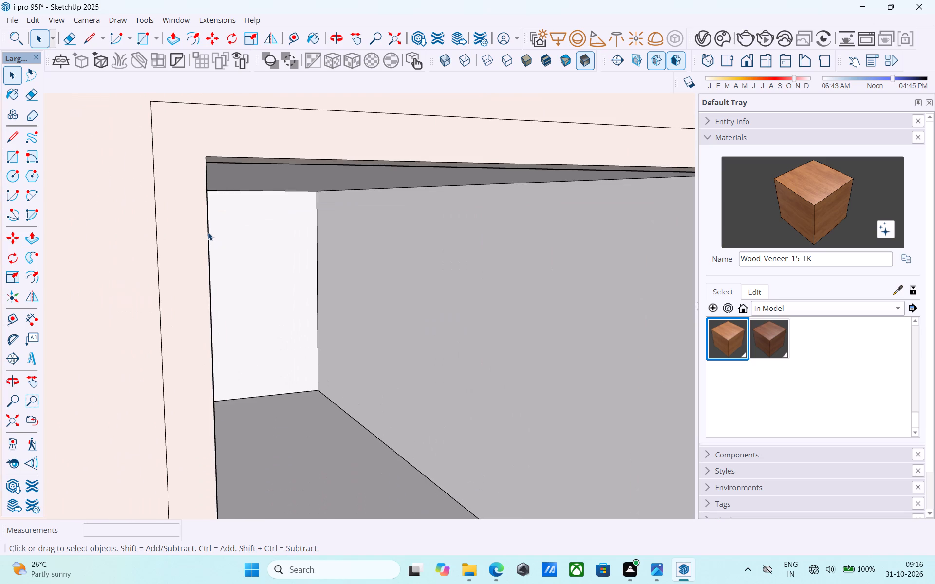
scroll(211, 232, down, 11)
middle_drag(210, 211, 223, 205)
scroll(222, 208, up, 5)
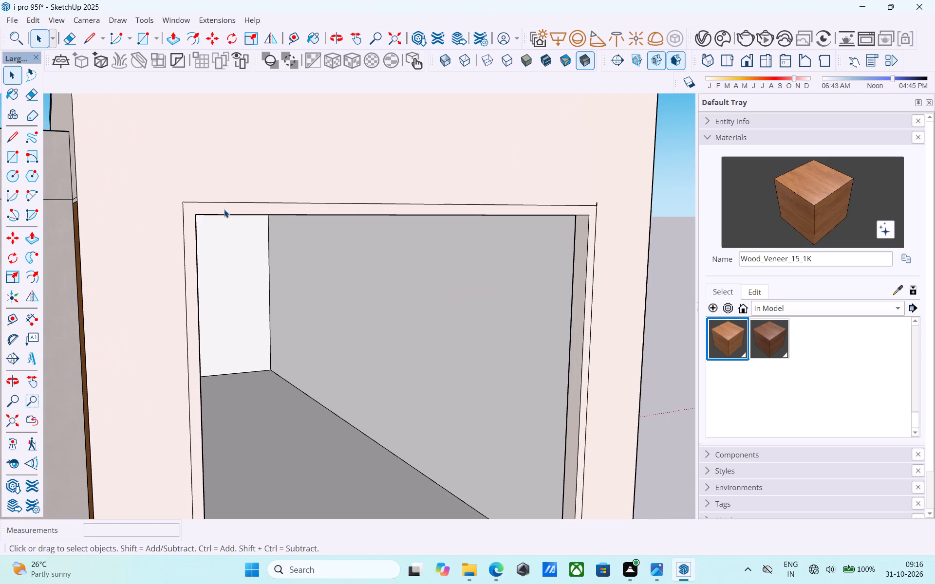
scroll(635, 212, up, 4)
key(e)
scroll(569, 198, up, 3)
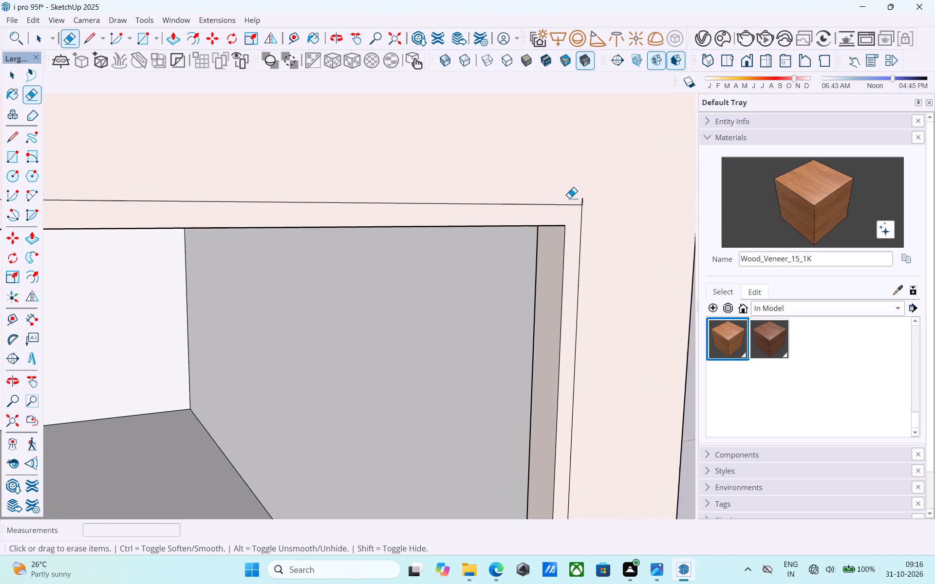
scroll(569, 198, up, 5)
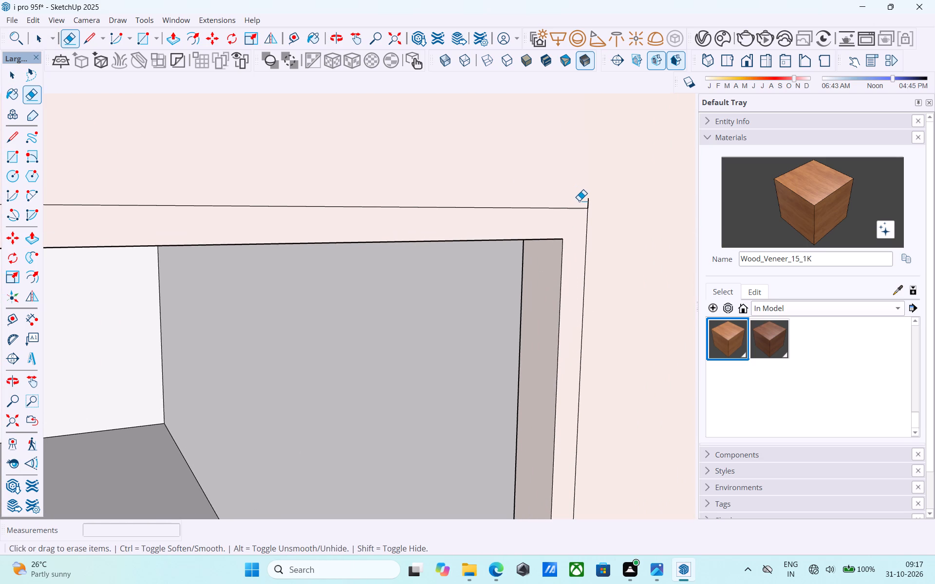
drag(590, 199, 585, 201)
scroll(585, 201, down, 17)
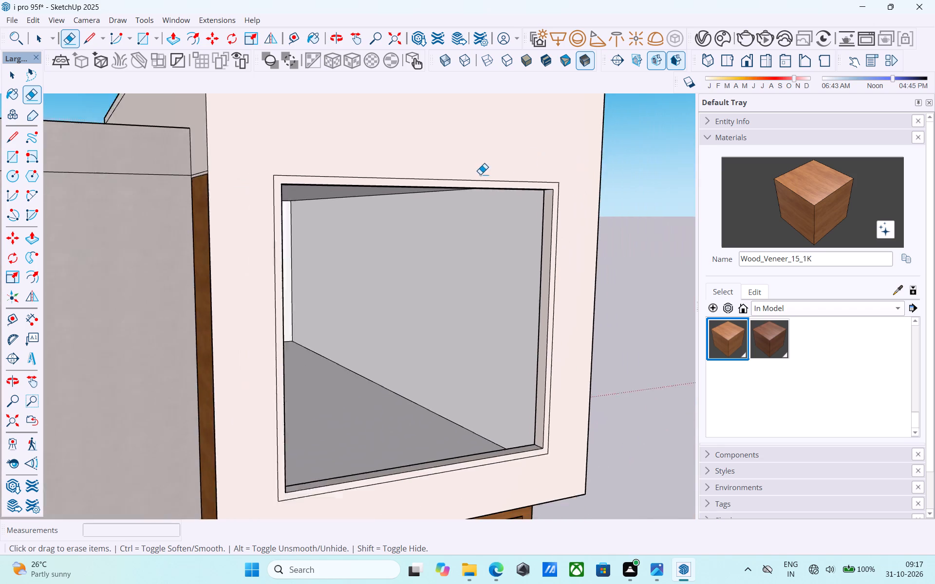
scroll(480, 174, down, 2)
middle_drag(457, 183, 437, 191)
scroll(250, 222, down, 5)
scroll(449, 234, up, 5)
key(space)
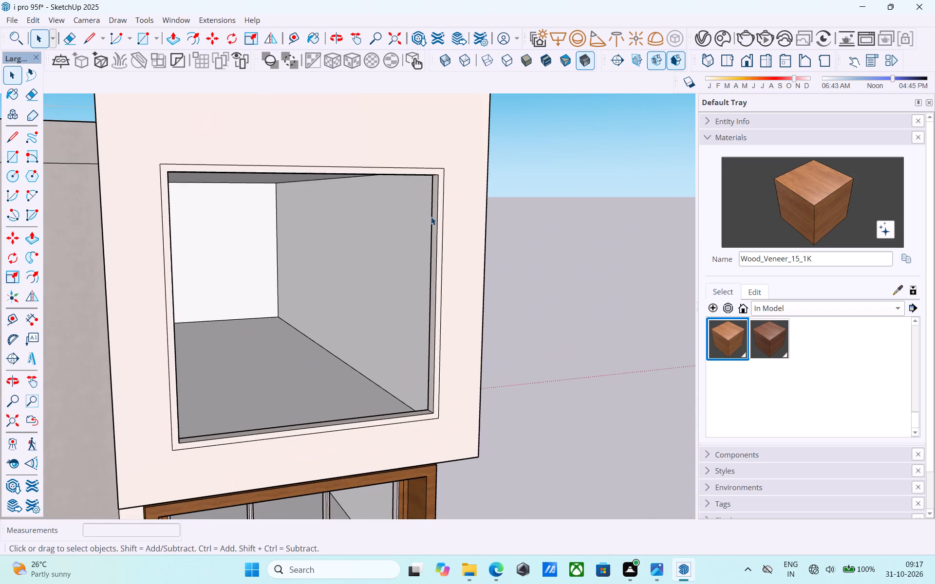
Save the model.
middle_drag(431, 217, 427, 242)
key(ctrl+s)
Select the 3" border face around the upper side wall's window opening.
scroll(376, 175, up, 4)
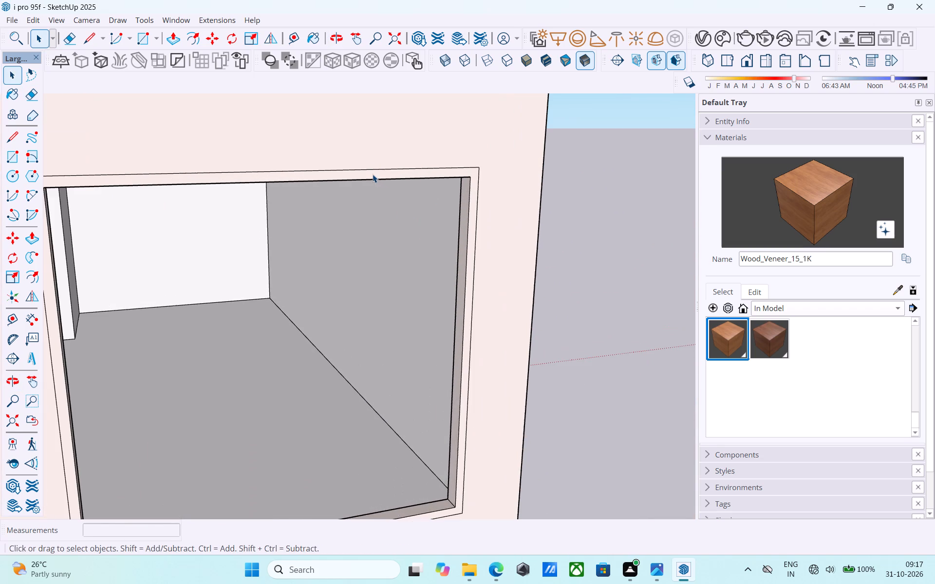
click(373, 174)
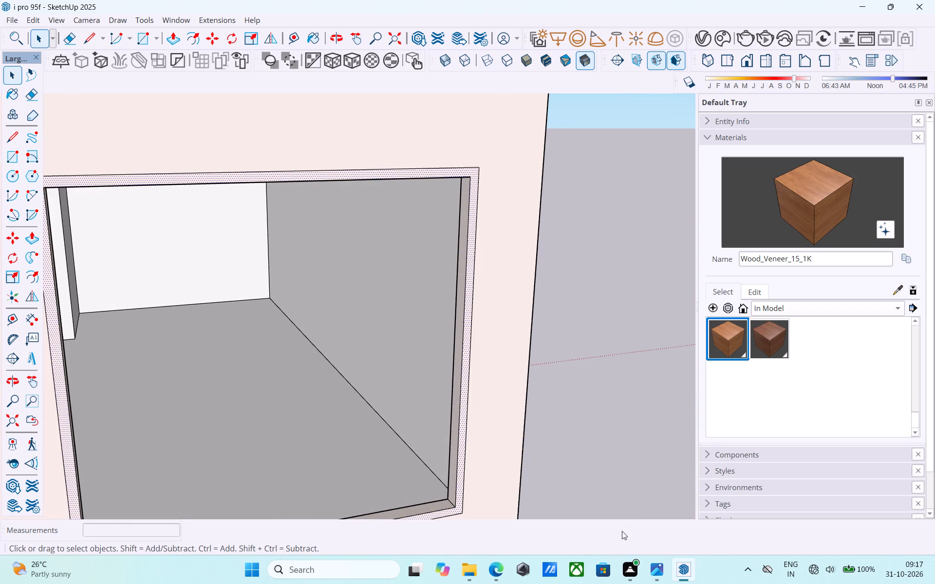
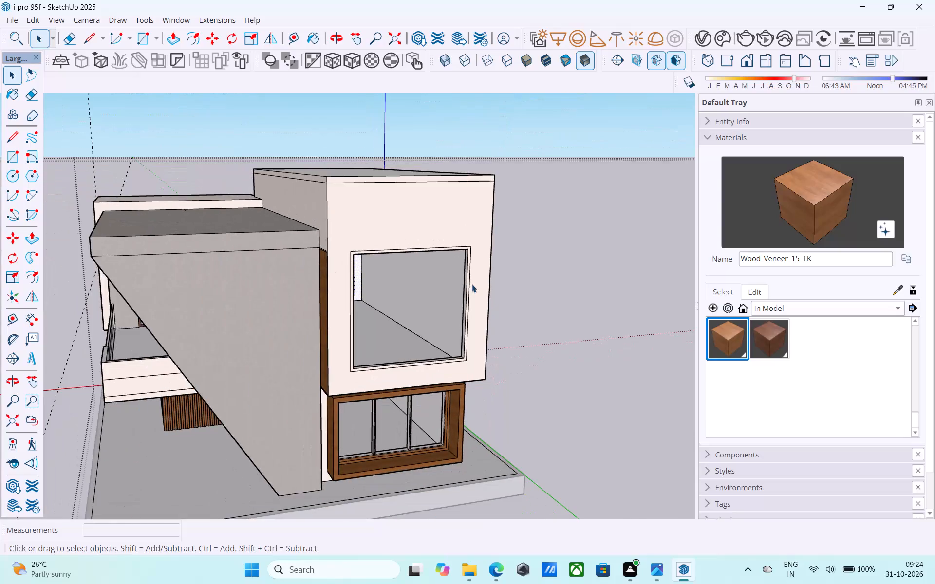
Push/Pull the border face around the large upper-floor side window outward by 4".
scroll(472, 284, down, 4)
middle_drag(472, 284, 411, 271)
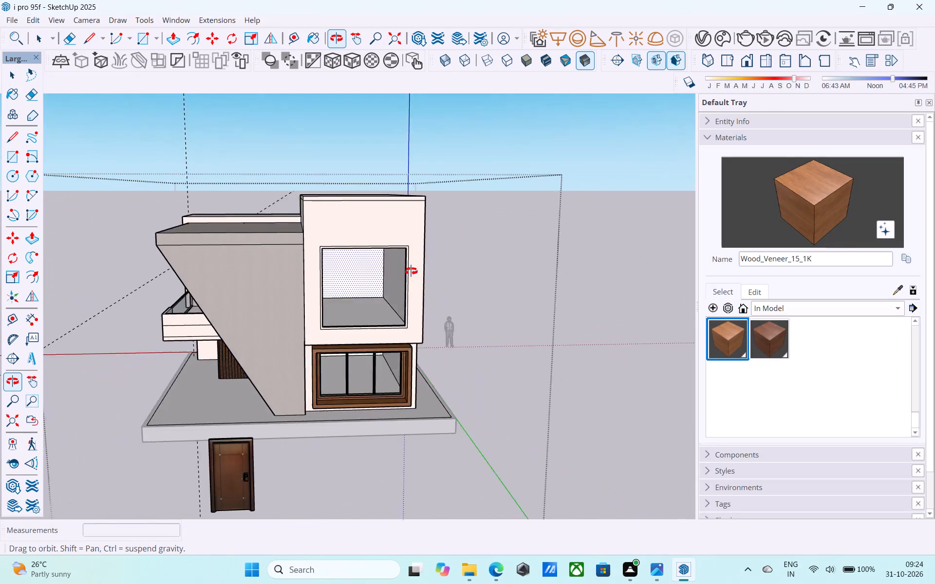
middle_drag(411, 271, 587, 271)
middle_drag(505, 284, 517, 297)
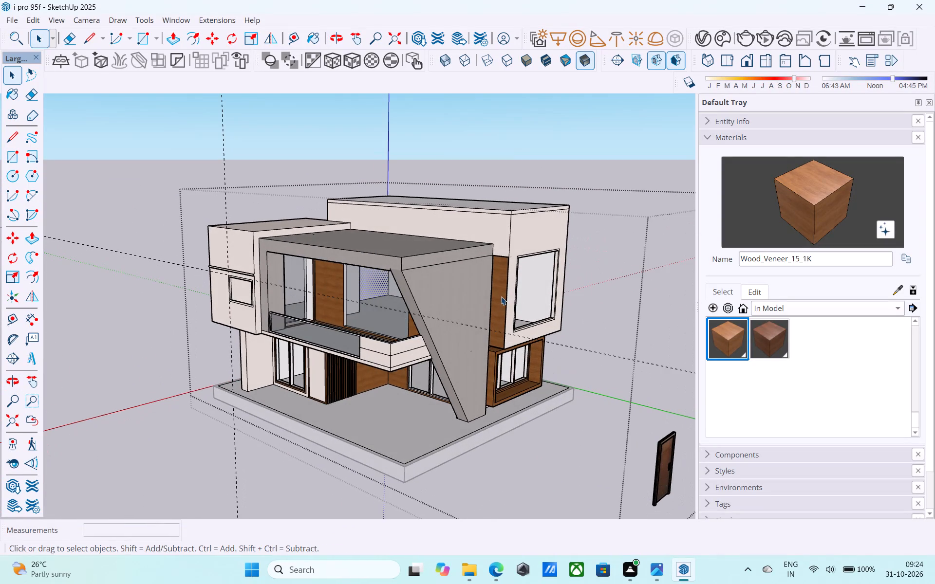
scroll(511, 285, up, 14)
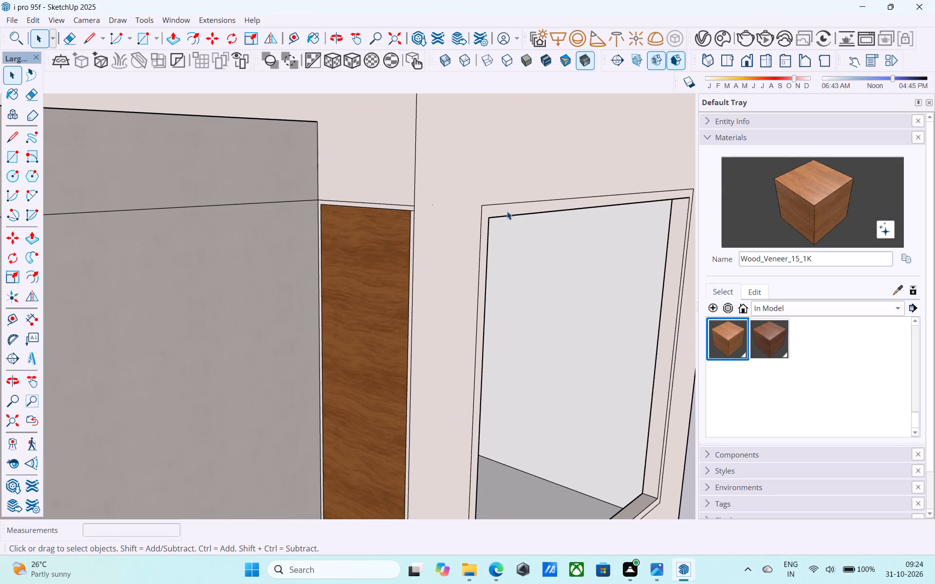
click(506, 211)
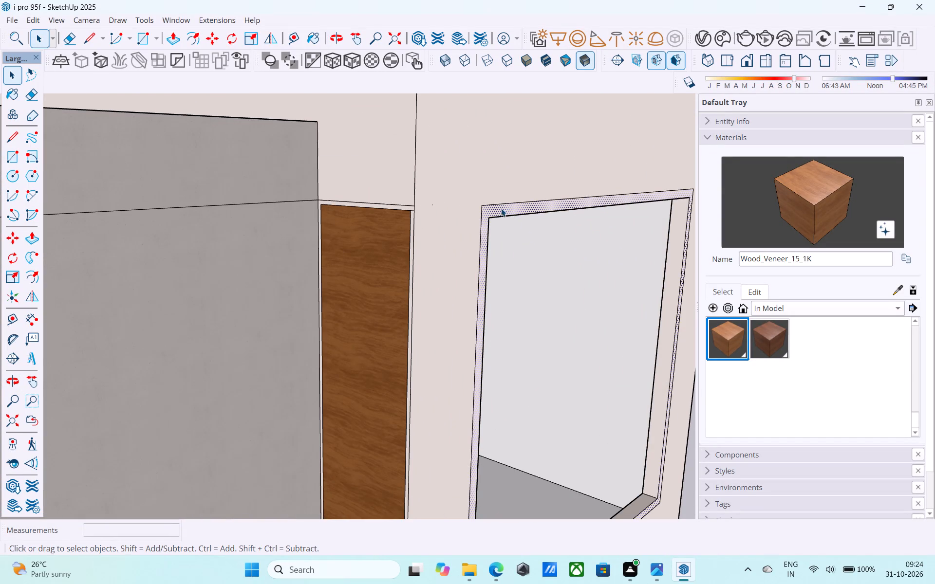
key(p)
click(501, 208)
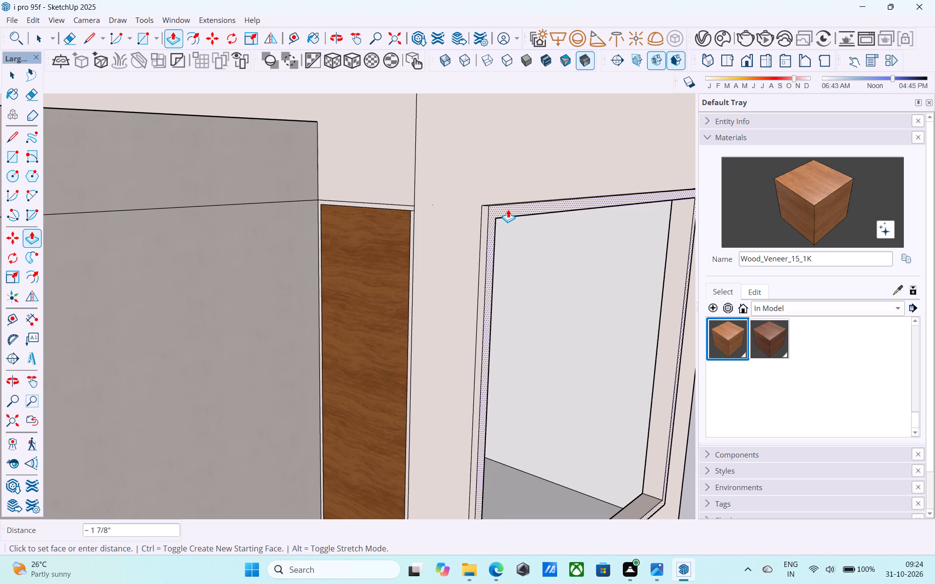
text(4")
key(Return)
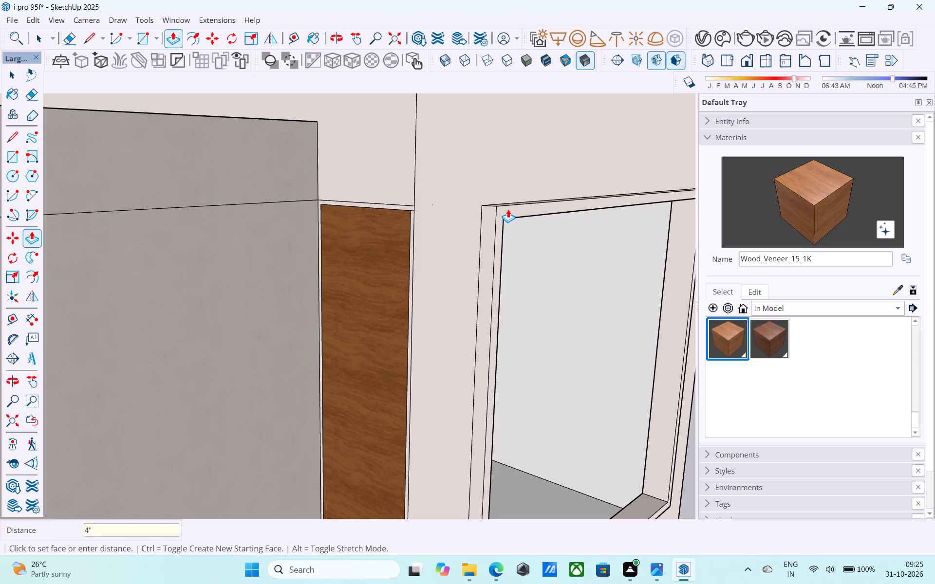
key(space)
Push/Pull the wall face around the upper side window outward 4", flush with the window border.
scroll(503, 160, down, 5)
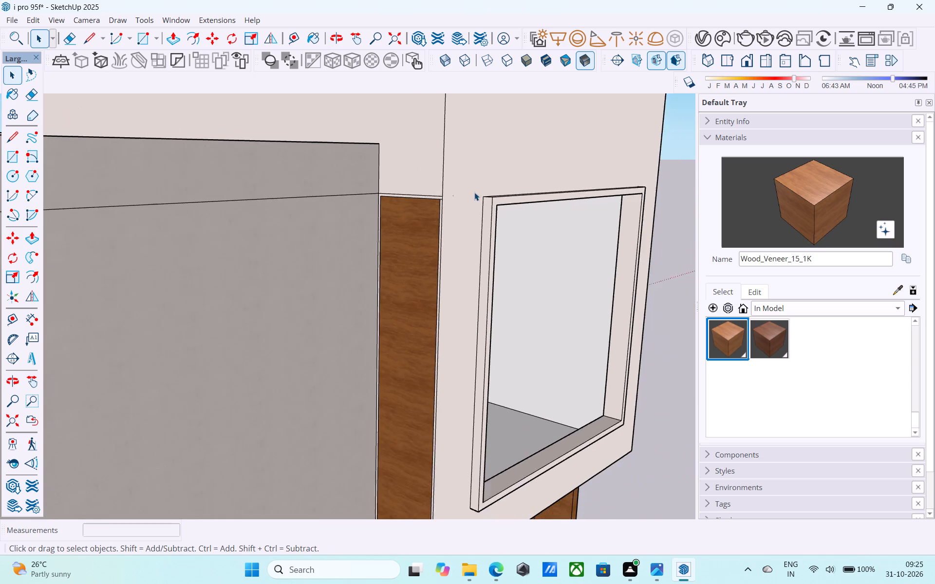
scroll(474, 192, down, 4)
middle_drag(459, 201, 369, 245)
scroll(364, 246, down, 10)
scroll(449, 224, up, 5)
click(453, 211)
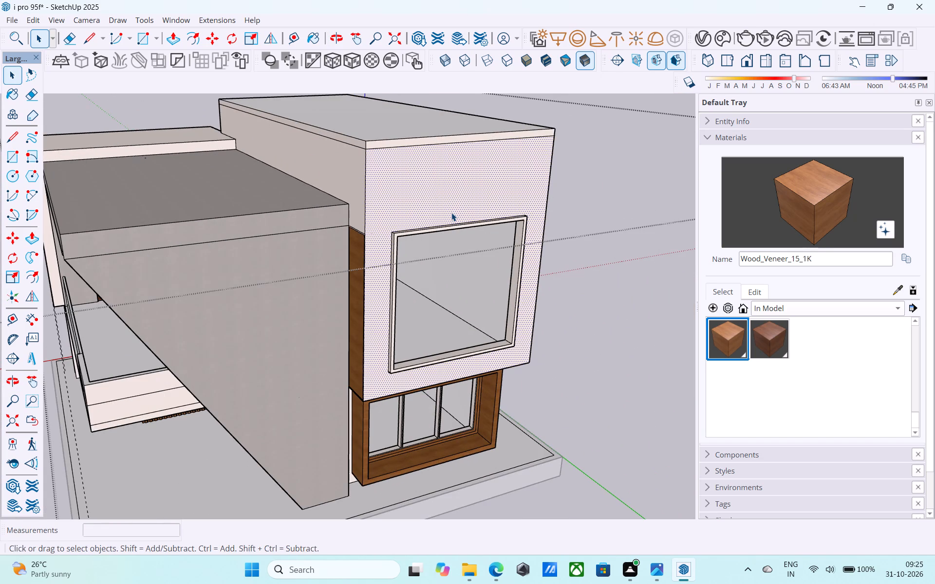
middle_drag(448, 214, 431, 204)
key(p)
click(431, 202)
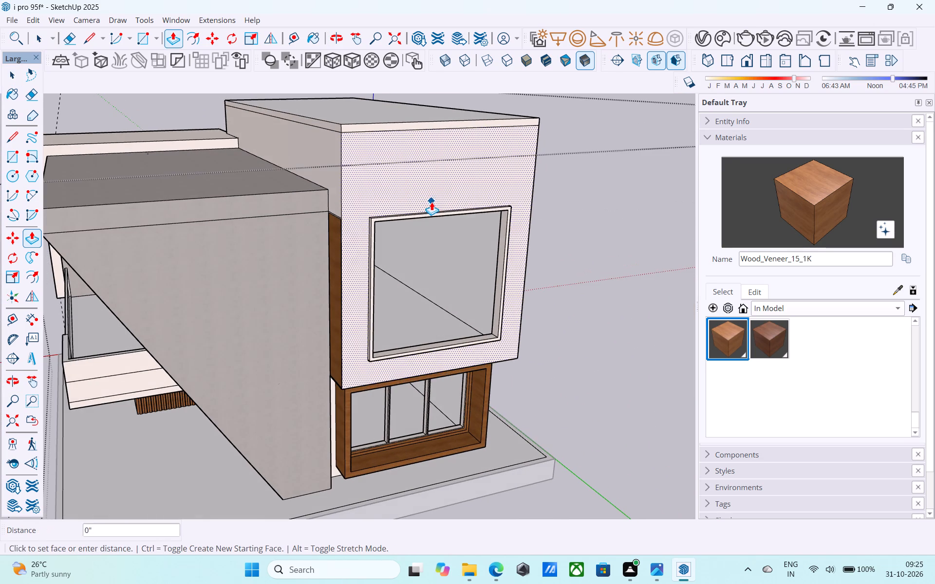
scroll(435, 203, up, 14)
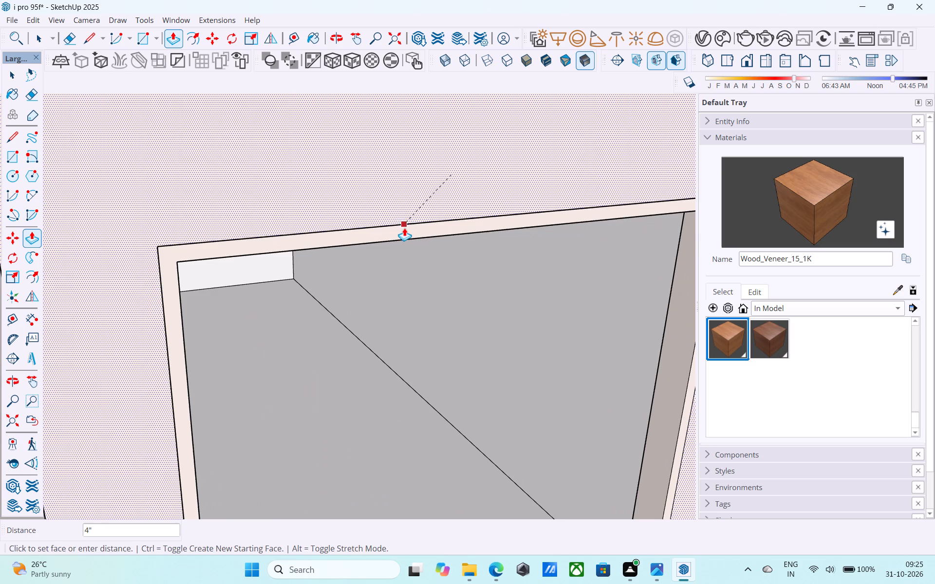
click(404, 228)
Draw a 15' horizontal line across the side wall above the window, level with the slanted frame's top corner.
scroll(401, 226, down, 10)
middle_drag(395, 211, 500, 175)
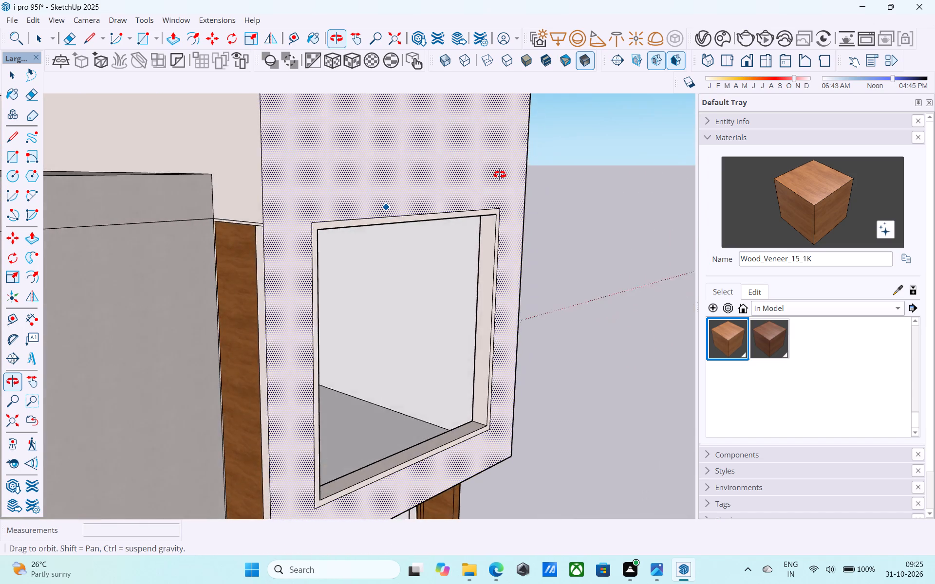
middle_drag(500, 175, 550, 238)
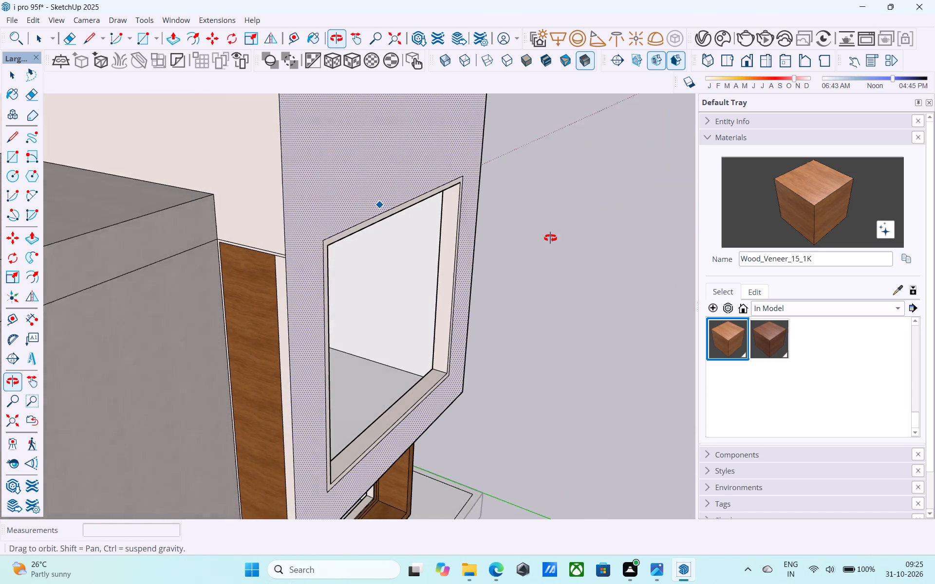
middle_drag(550, 238, 547, 238)
key(l)
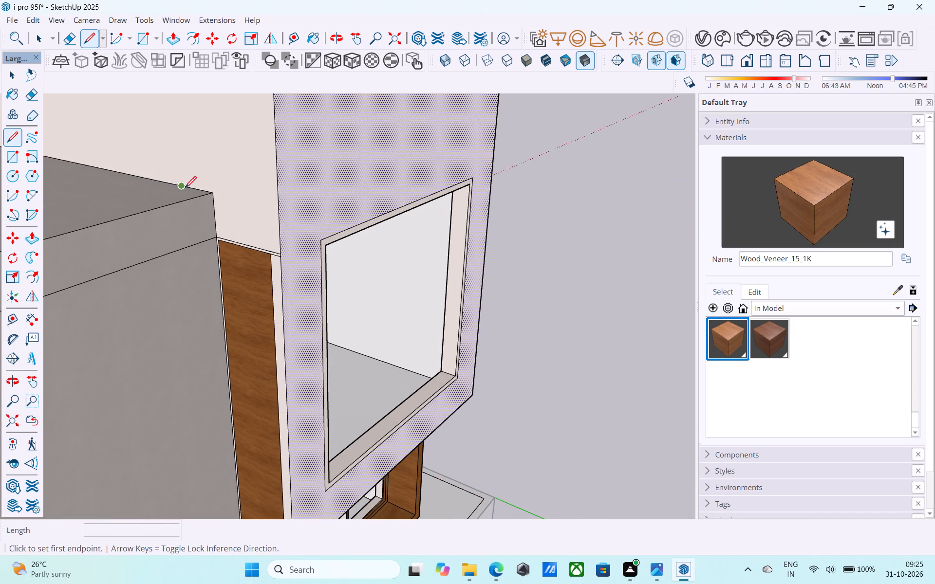
click(209, 196)
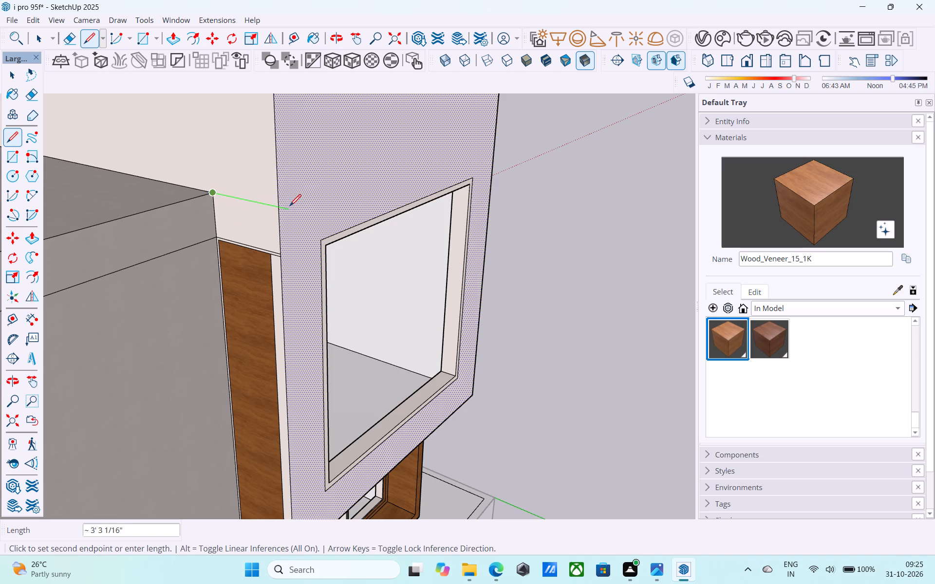
click(280, 208)
click(276, 210)
scroll(496, 171, down, 2)
middle_drag(500, 168, 112, 164)
scroll(144, 167, down, 8)
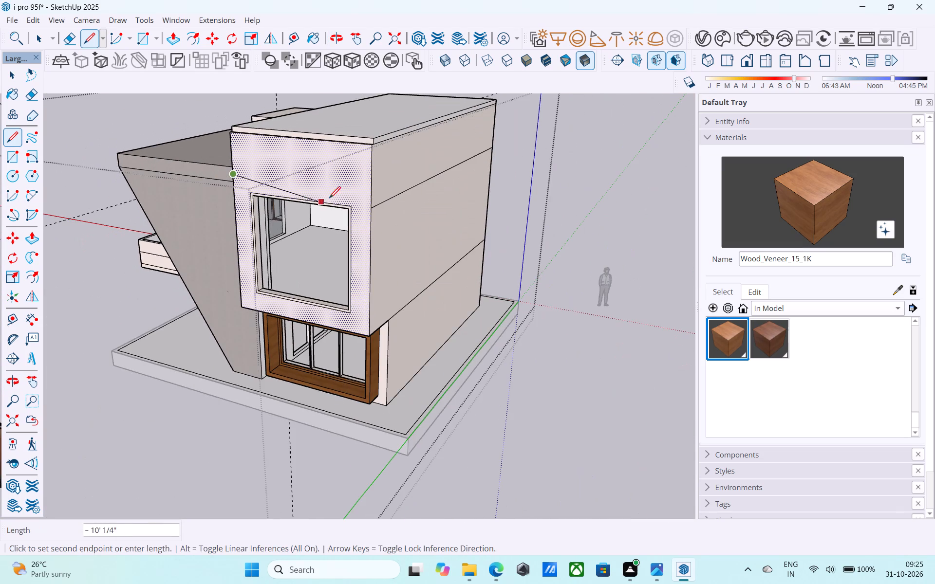
scroll(360, 184, up, 5)
click(381, 197)
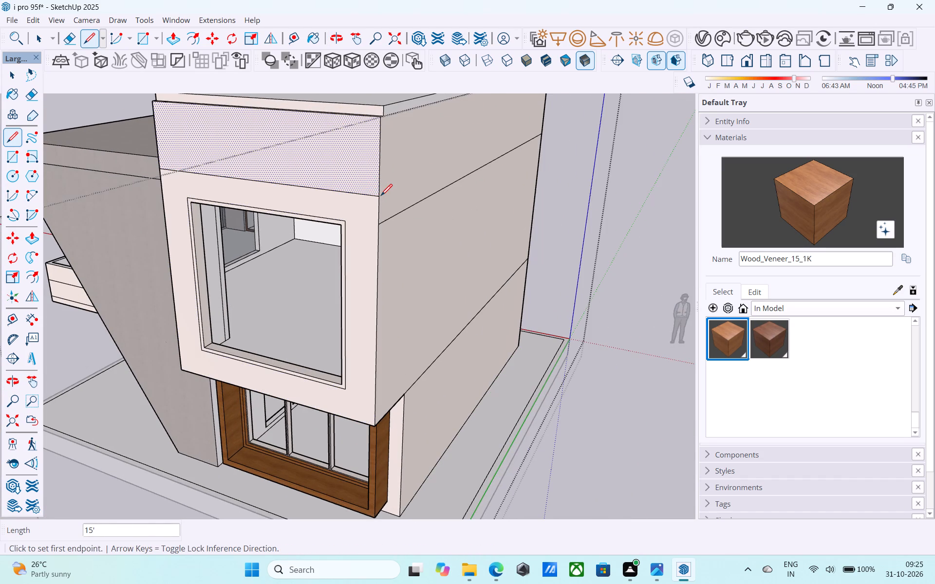
Draw a diagonal line from the window border's upper corner farthest from the slanted frame to the wall panel's matching outer corner.
middle_drag(391, 189, 438, 180)
key(l)
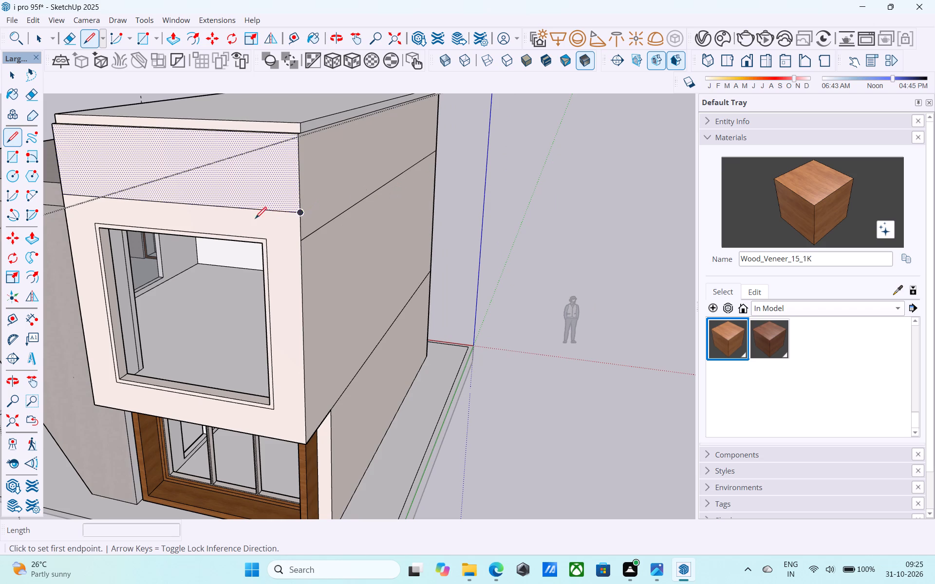
scroll(254, 230, up, 7)
click(275, 247)
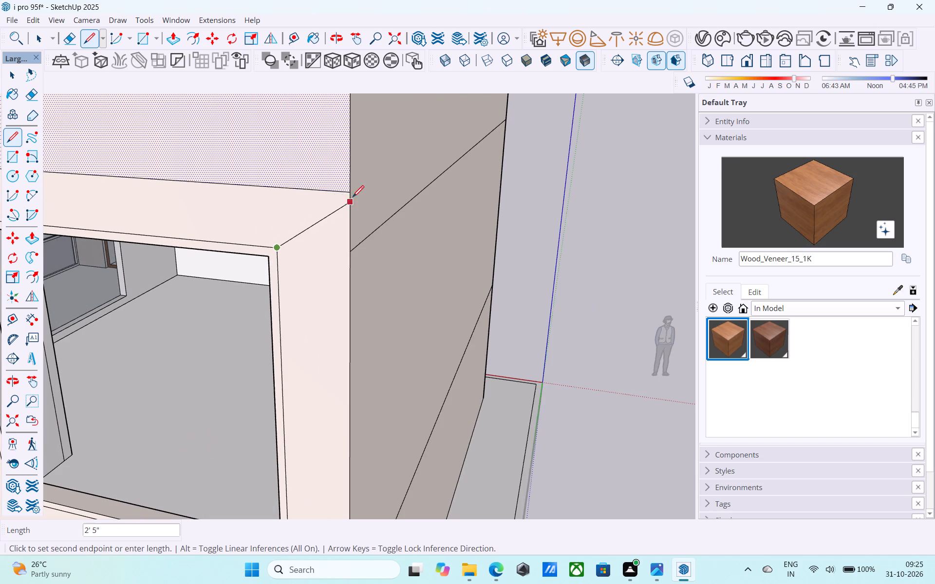
click(355, 192)
Draw diagonal lines joining the window border's two lower corners to the wall panel's lower corners.
scroll(403, 184, down, 6)
scroll(445, 179, down, 5)
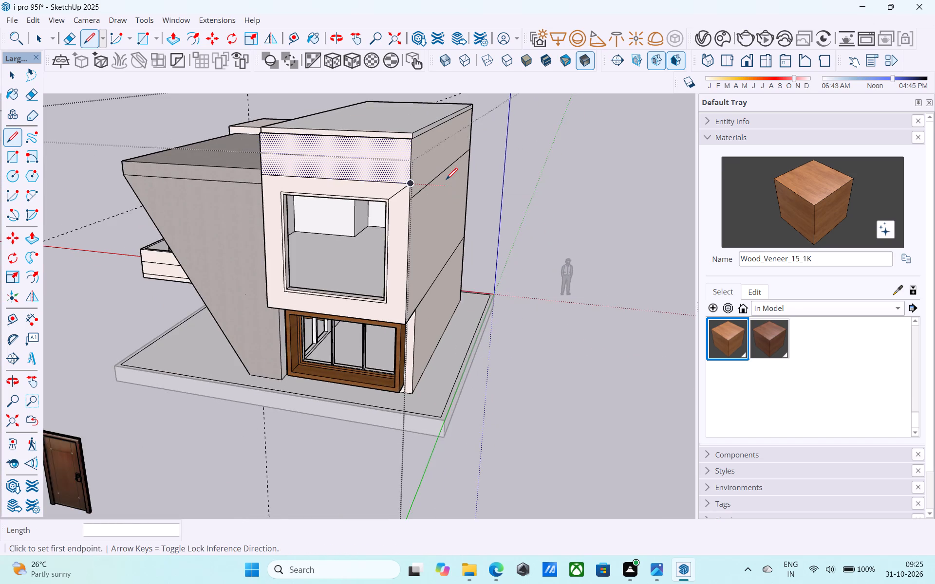
scroll(446, 181, down, 6)
middle_drag(346, 255, 378, 237)
scroll(378, 237, up, 13)
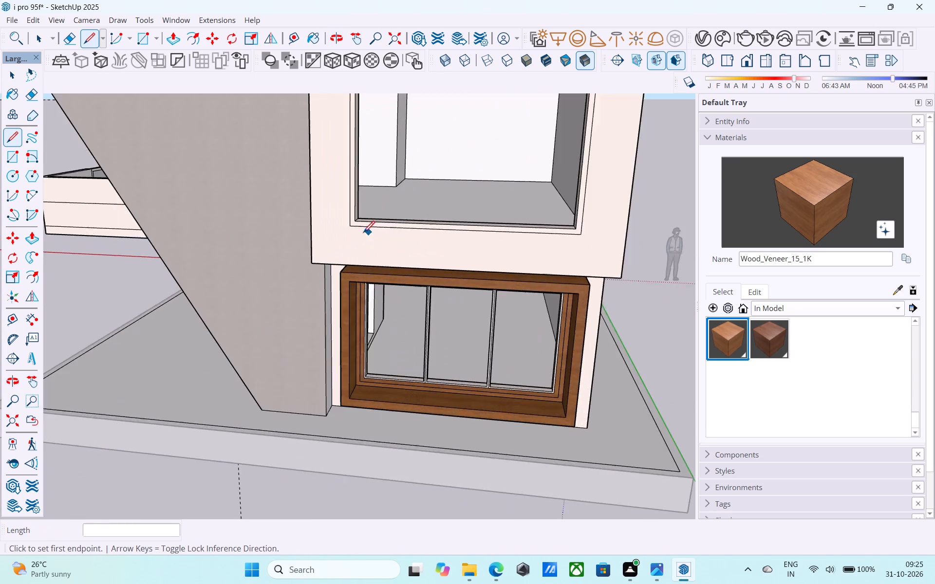
scroll(363, 234, up, 4)
click(351, 219)
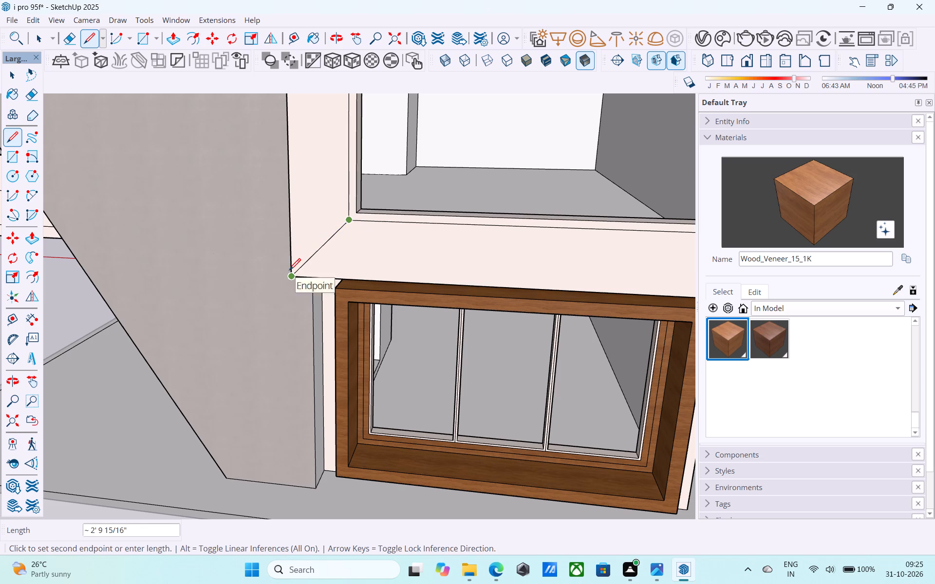
click(289, 271)
scroll(233, 282, down, 9)
scroll(407, 273, up, 6)
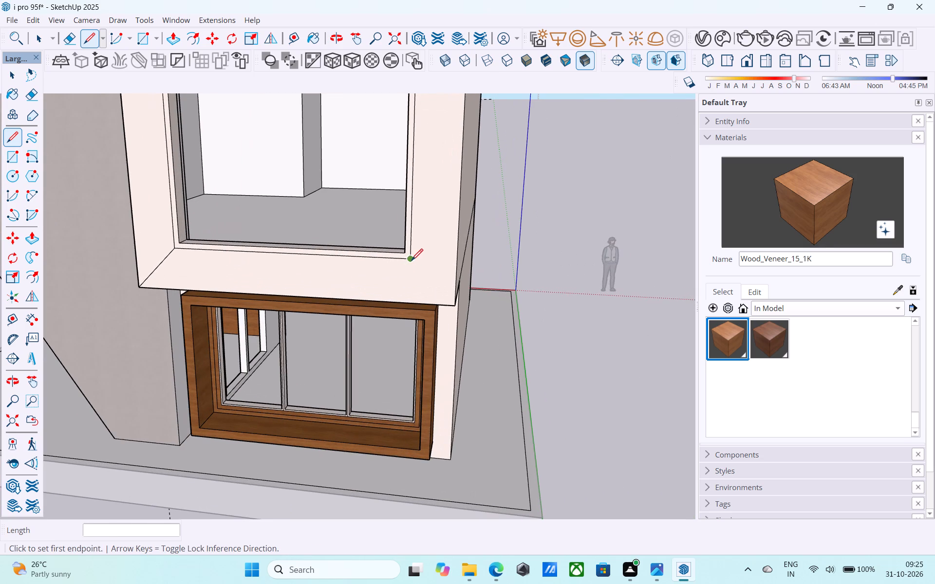
click(411, 261)
click(450, 308)
Draw the remaining diagonal from the window border's upper corner beside the slanted frame to the wall panel's upper corner.
scroll(497, 333, down, 8)
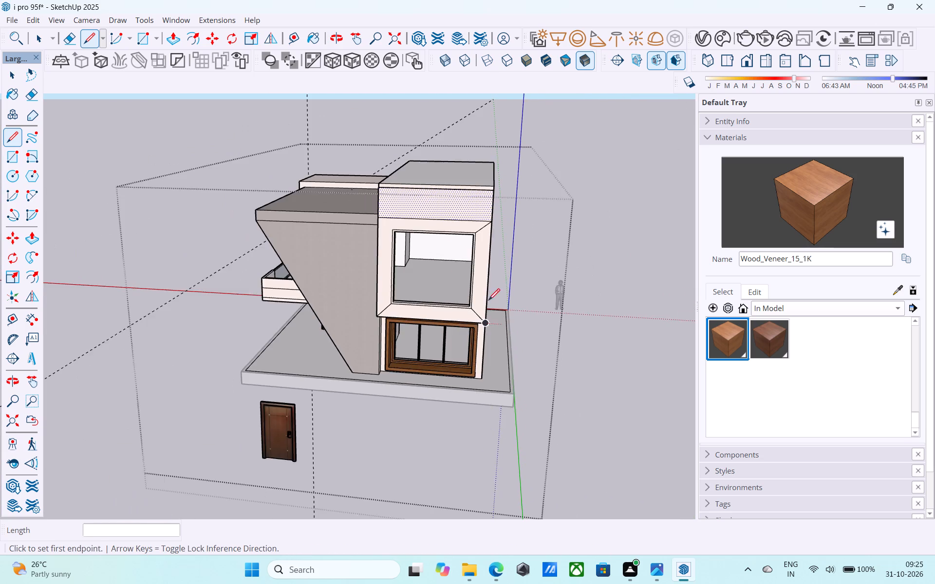
scroll(444, 232, up, 15)
click(356, 237)
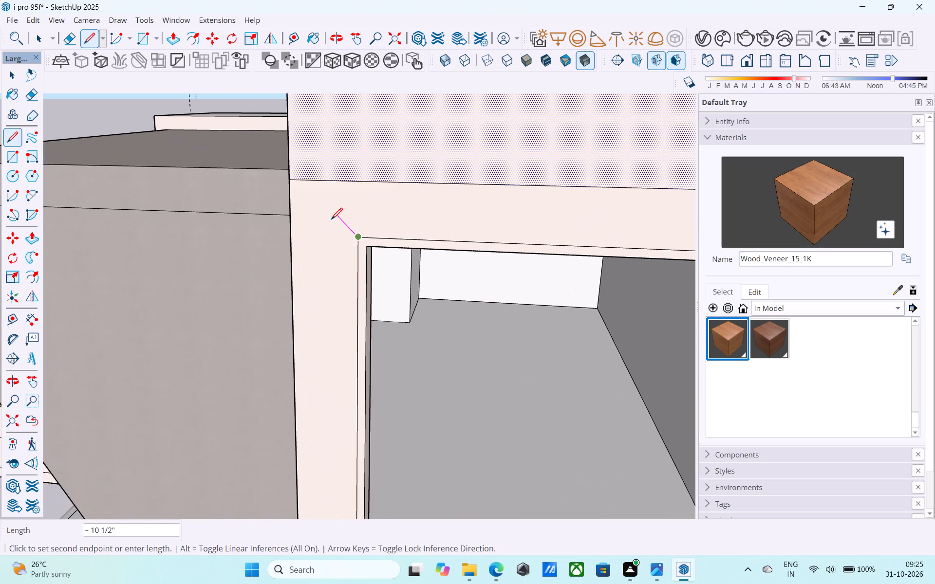
click(287, 182)
scroll(314, 263, down, 9)
key(space)
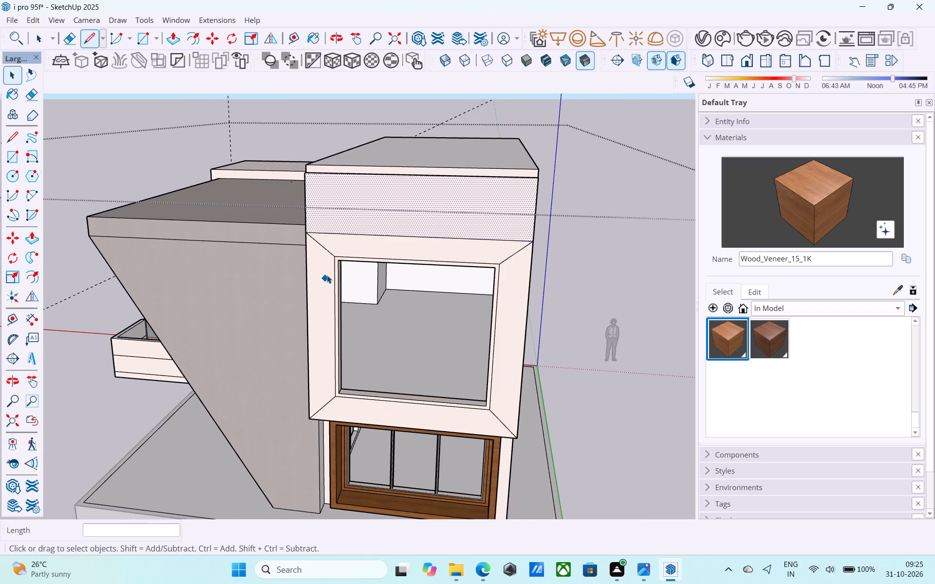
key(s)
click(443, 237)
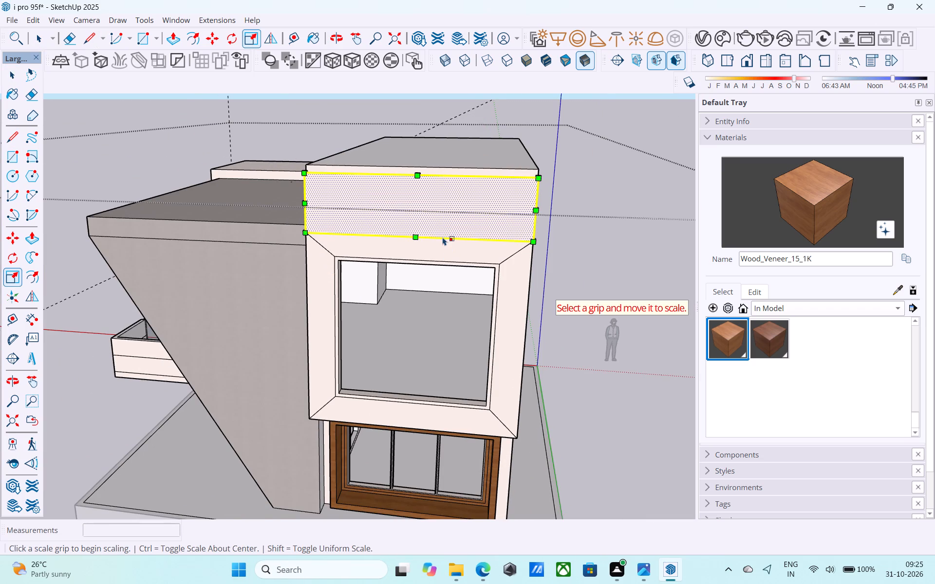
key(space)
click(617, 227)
Save the house model with the new window surround lines.
key(ctrl+s)
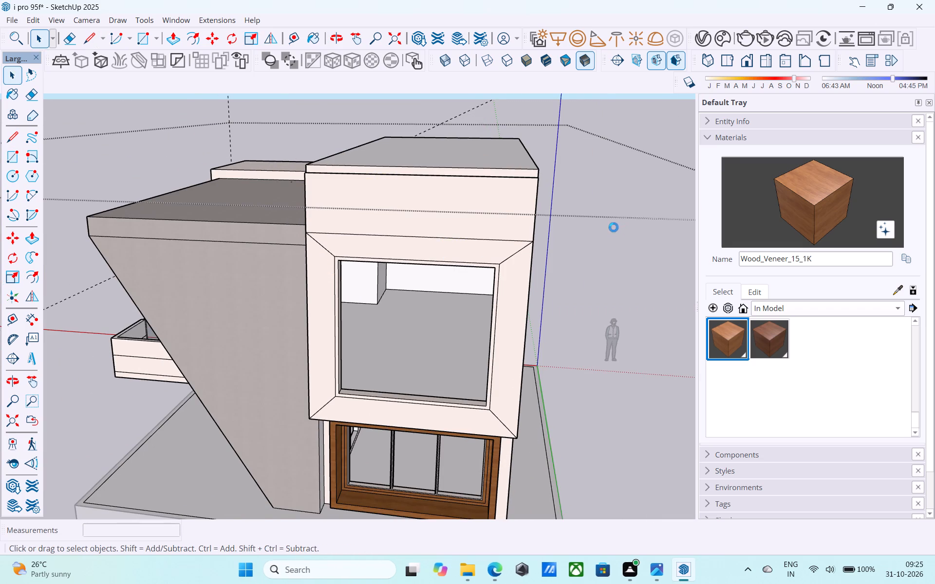
scroll(609, 228, down, 3)
shift+middle_drag(604, 228, 683, 227)
middle_drag(669, 227, 716, 245)
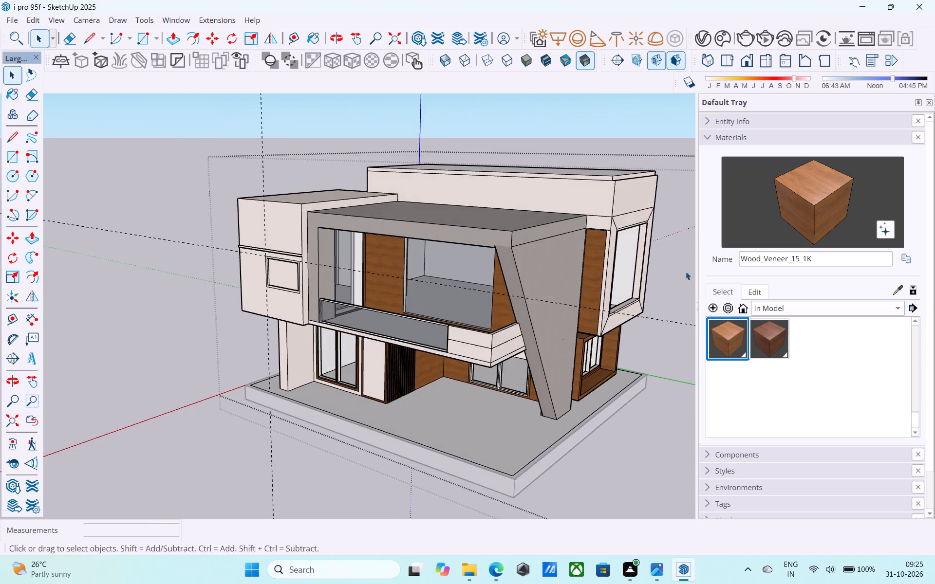
middle_drag(685, 271, 640, 253)
middle_drag(612, 255, 423, 201)
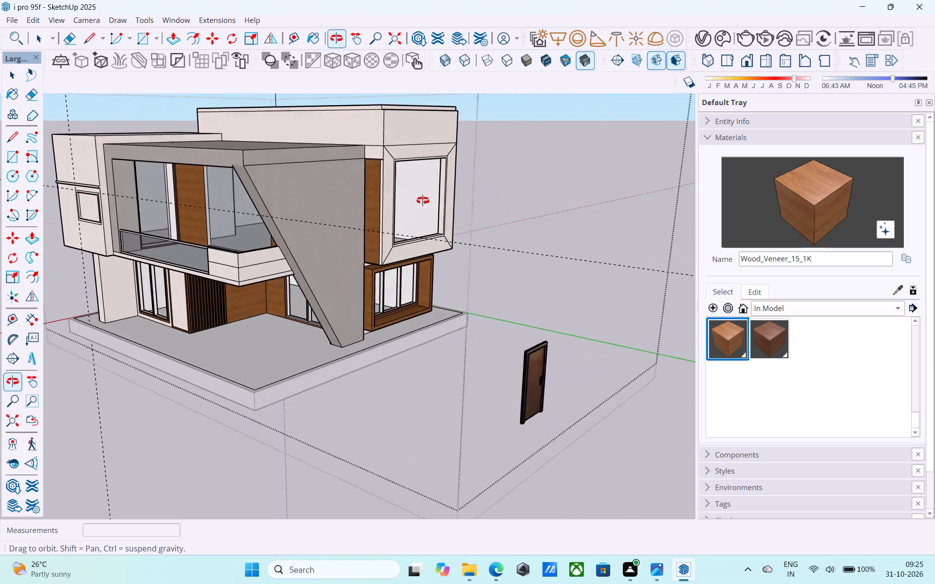
middle_drag(423, 201, 506, 266)
scroll(506, 266, up, 5)
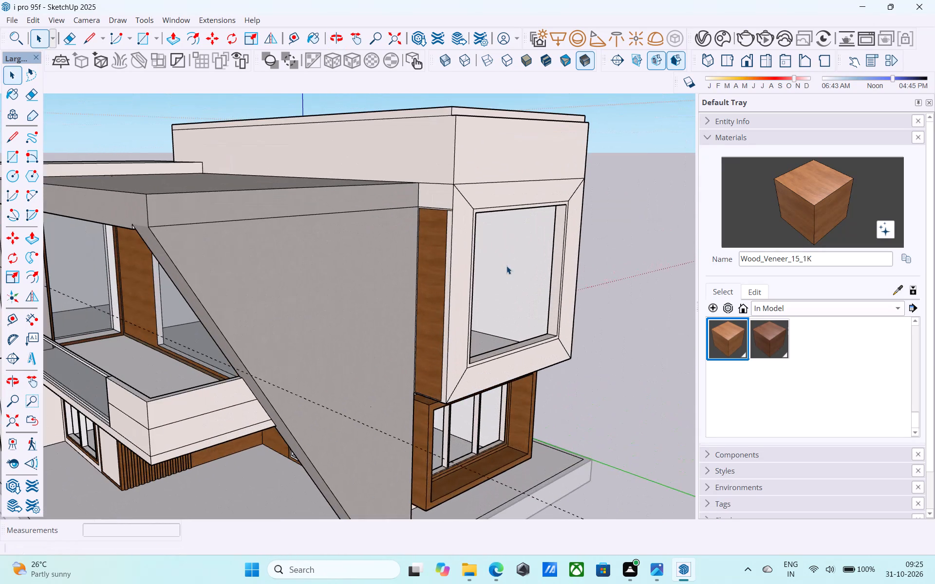
key(ctrl+s)
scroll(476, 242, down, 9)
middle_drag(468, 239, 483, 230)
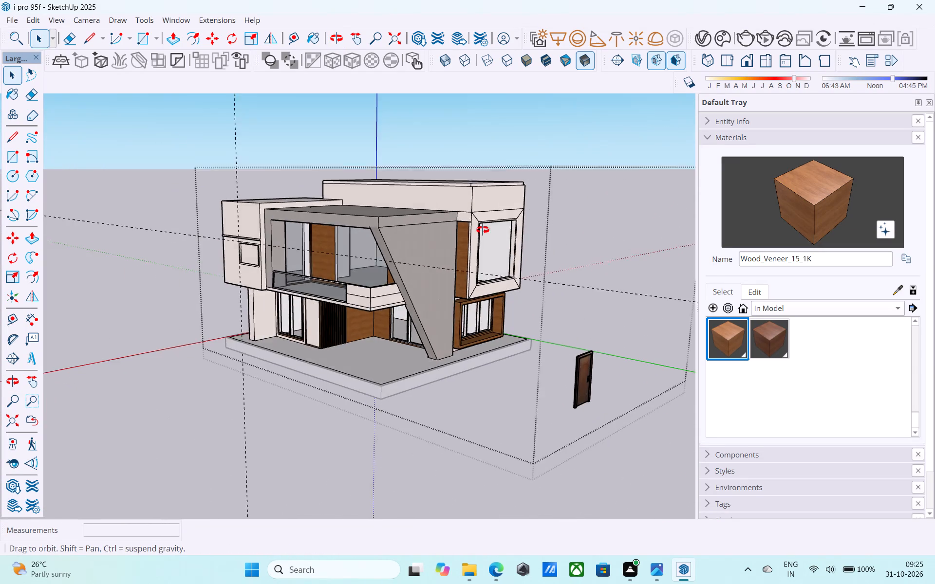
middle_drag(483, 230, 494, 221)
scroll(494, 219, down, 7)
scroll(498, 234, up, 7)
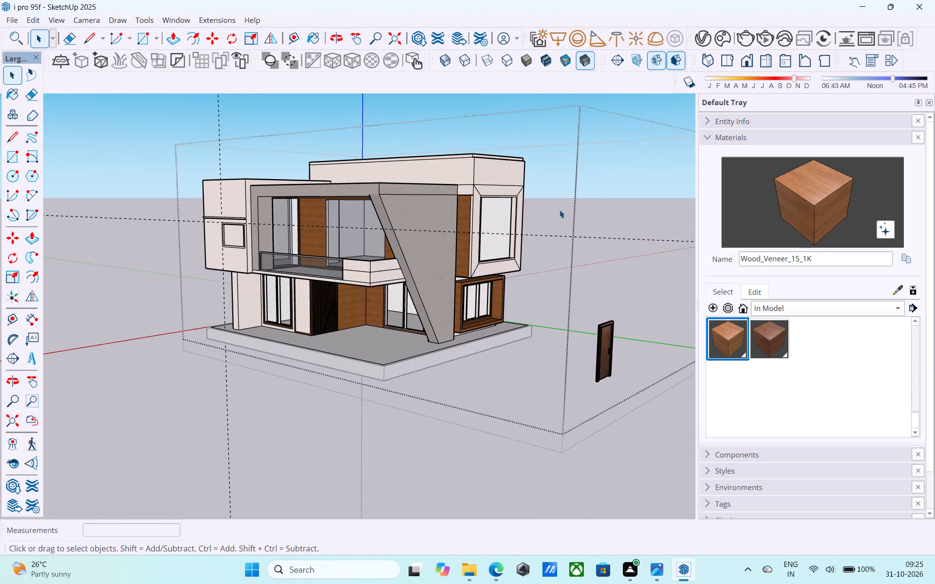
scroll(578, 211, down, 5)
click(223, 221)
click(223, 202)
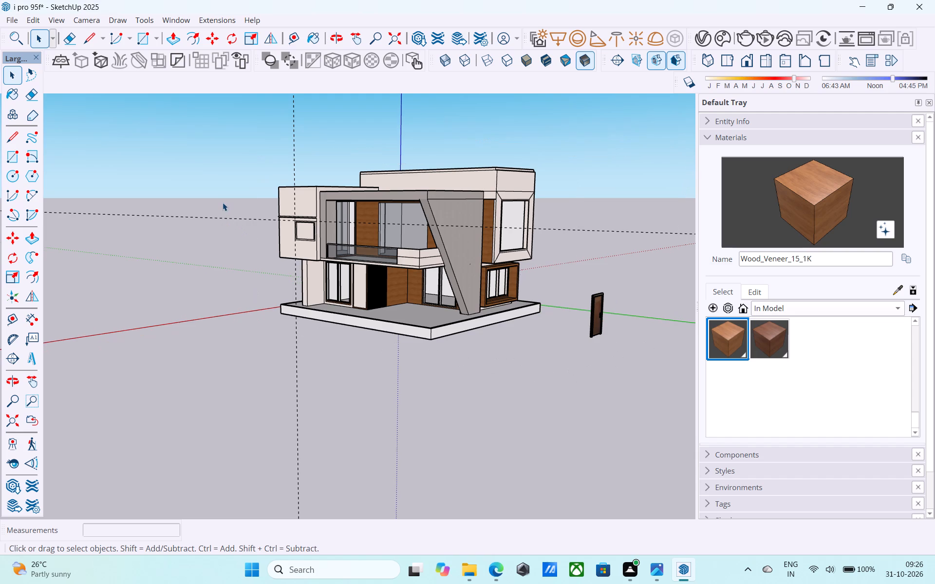
Open the house group for editing and delete the loose door standing beside the building.
double_click(464, 249)
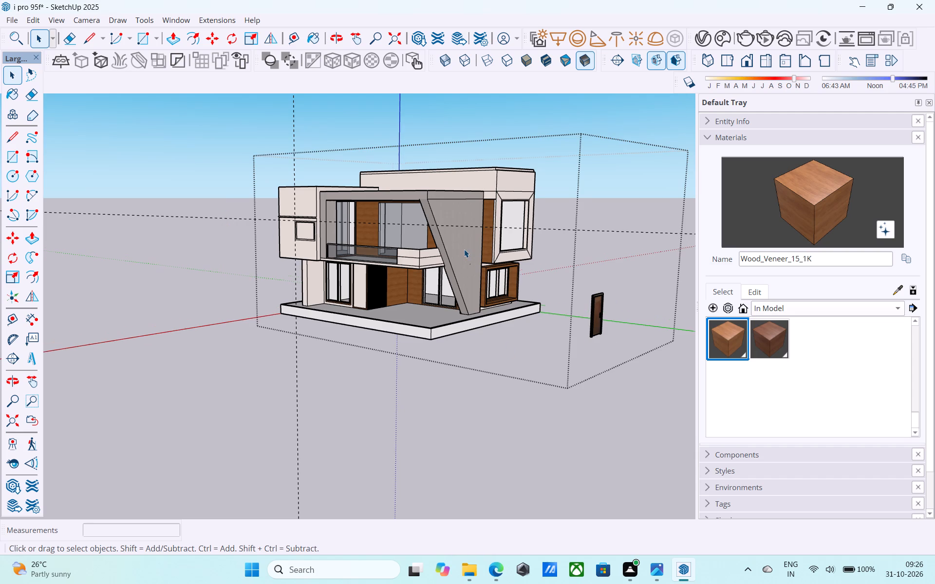
click(467, 235)
click(467, 233)
click(603, 305)
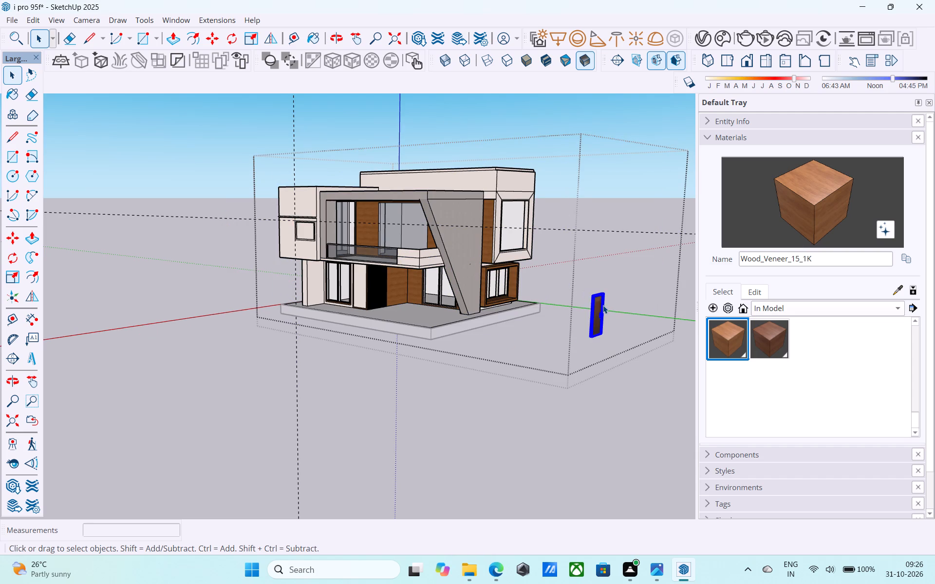
key(Delete)
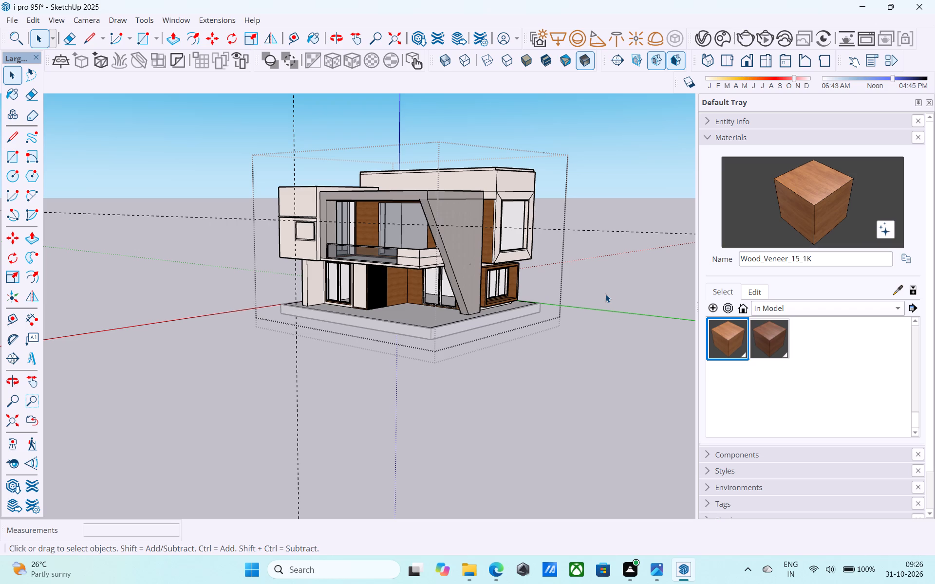
Pull the top mitred strip of the upper side window surround outward by 1'.
scroll(599, 292, down, 6)
middle_drag(597, 292, 572, 276)
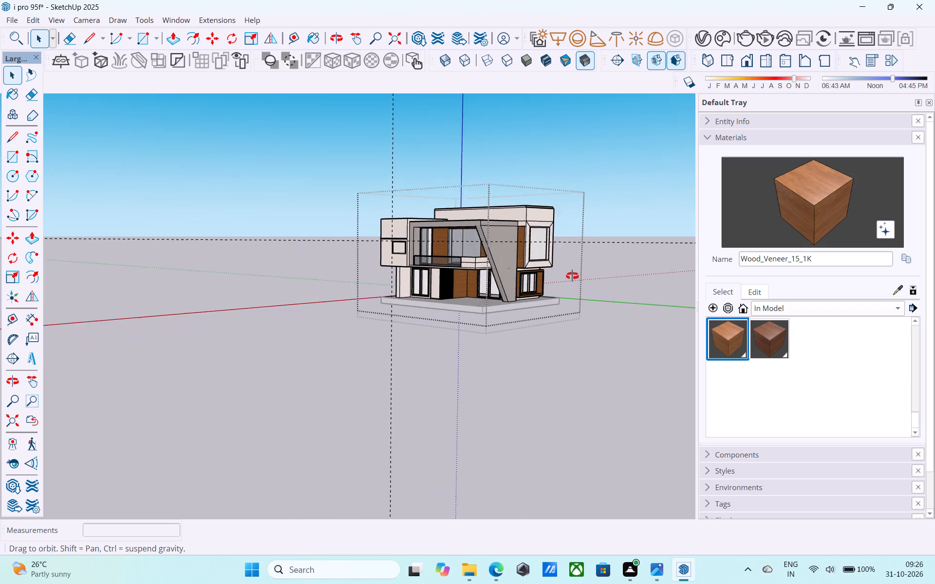
middle_drag(572, 276, 578, 279)
scroll(479, 263, up, 10)
middle_drag(515, 270, 500, 274)
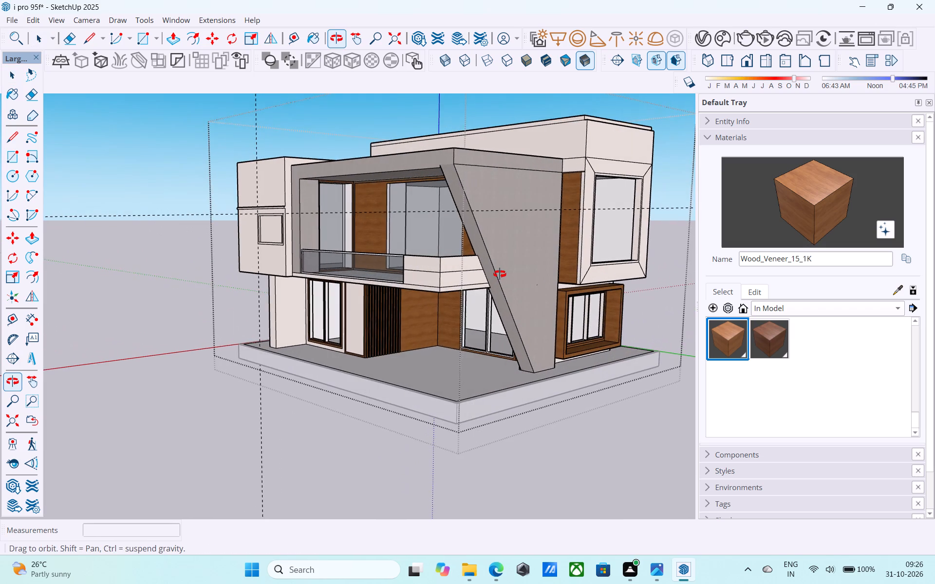
middle_drag(500, 274, 542, 273)
scroll(596, 240, up, 1)
scroll(673, 215, up, 4)
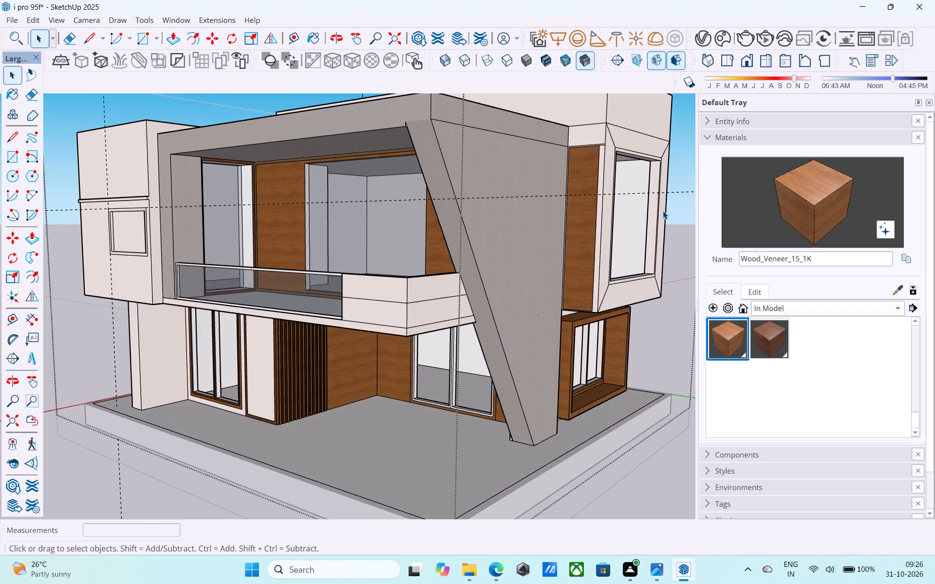
scroll(654, 211, up, 3)
middle_drag(654, 211, 597, 239)
scroll(596, 240, down, 3)
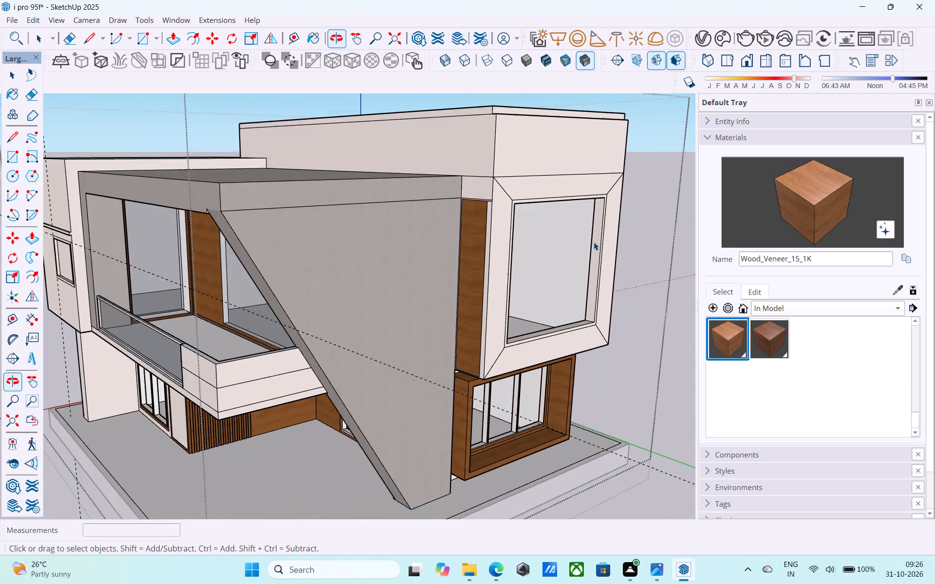
middle_drag(615, 237, 627, 259)
scroll(526, 249, up, 8)
click(546, 238)
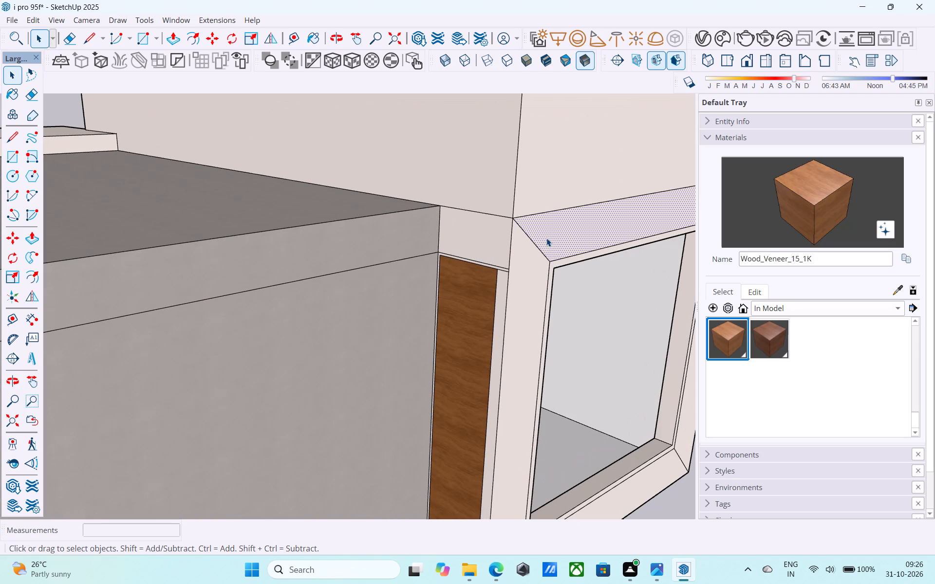
scroll(546, 238, down, 4)
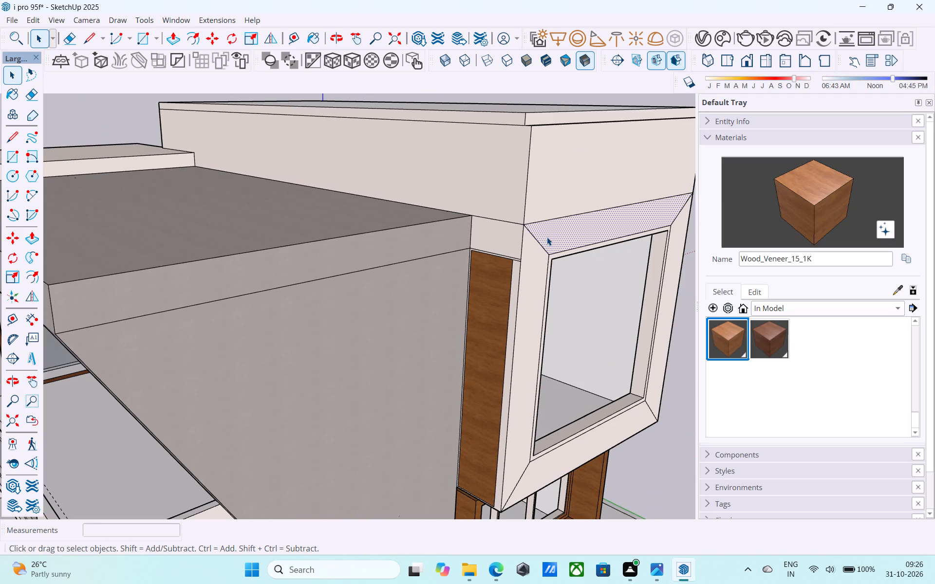
key(p)
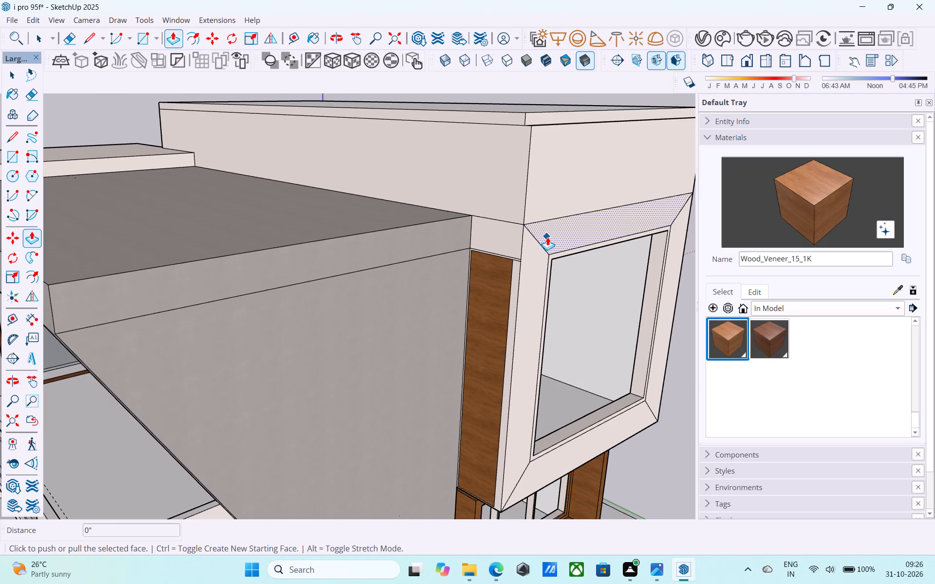
click(539, 227)
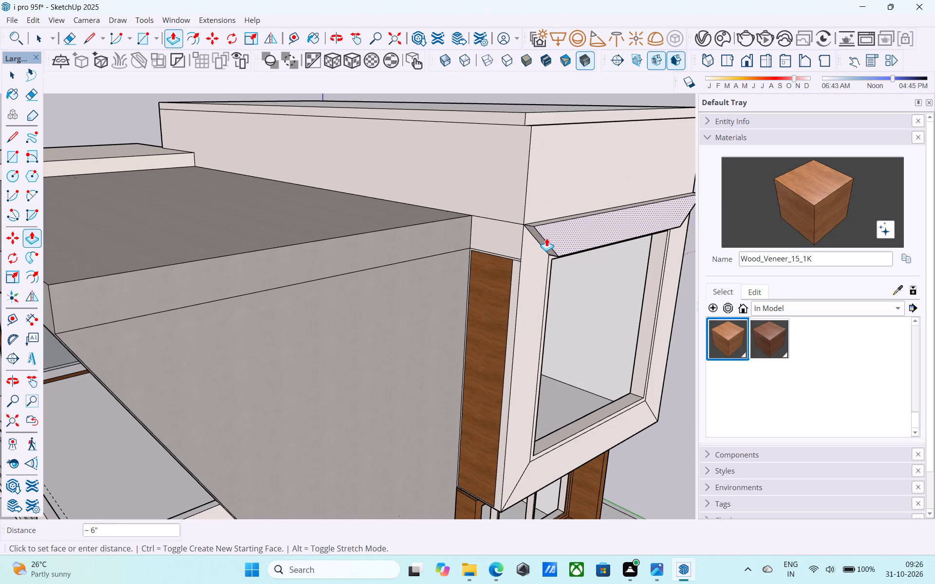
text(1')
key(Return)
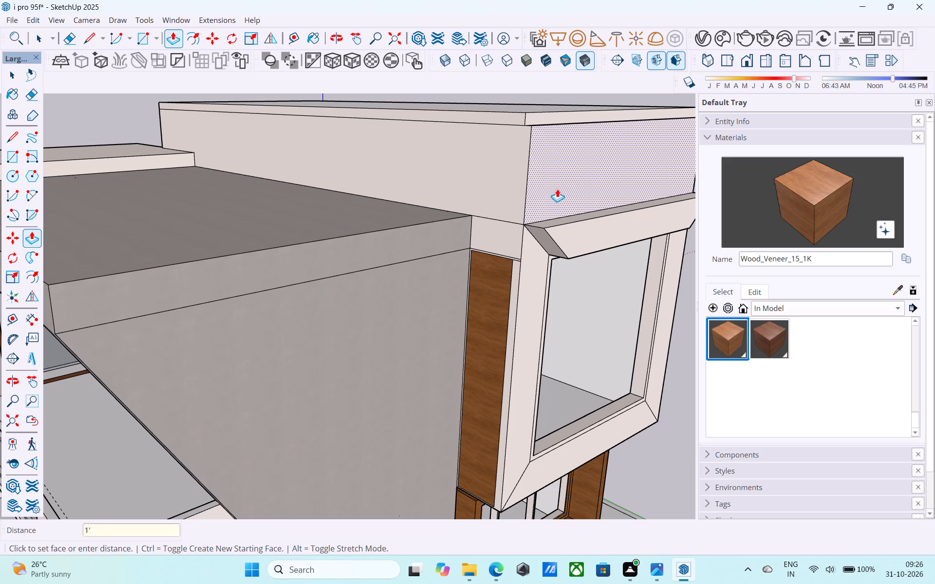
Pull the wall face above the window and the surround strip beside the slanted frame flush with the projecting top strip.
double_click(557, 188)
triple_click(559, 188)
click(571, 247)
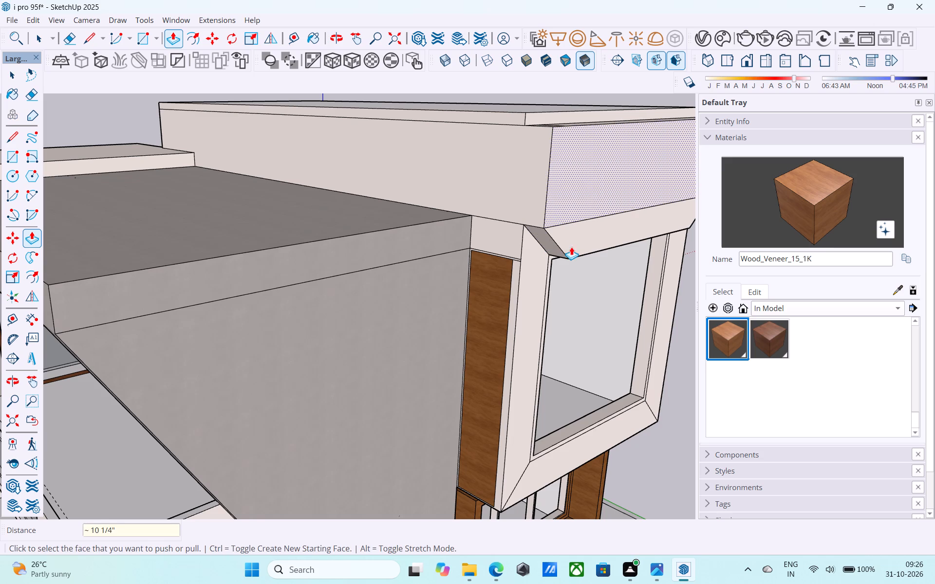
click(536, 261)
click(557, 236)
Repeat the same pull on the surround's far side strip, its bottom strip and the thin inner window border.
scroll(428, 212, down, 8)
middle_drag(527, 230, 377, 200)
scroll(375, 214, up, 5)
double_click(376, 214)
double_click(329, 366)
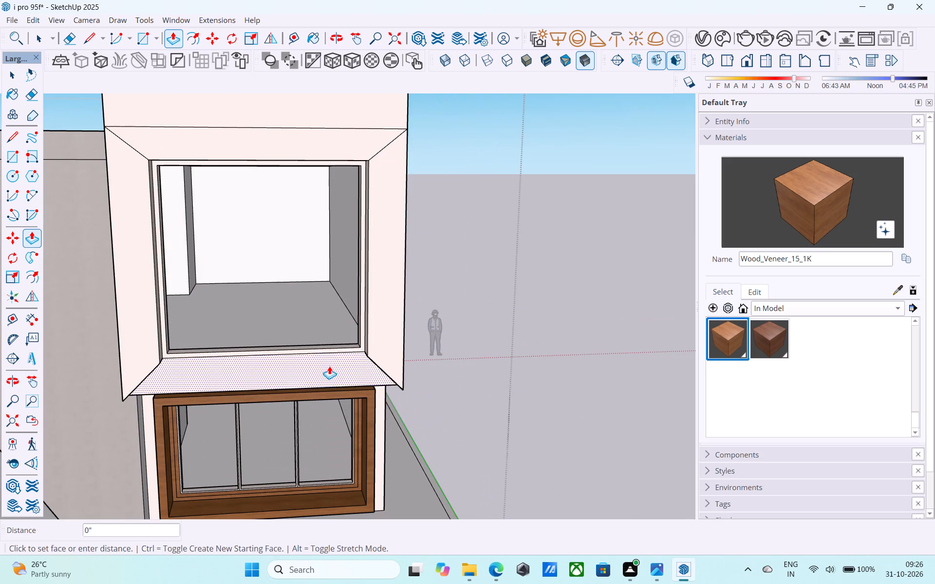
scroll(332, 362, down, 4)
middle_drag(332, 362, 521, 403)
scroll(594, 412, up, 12)
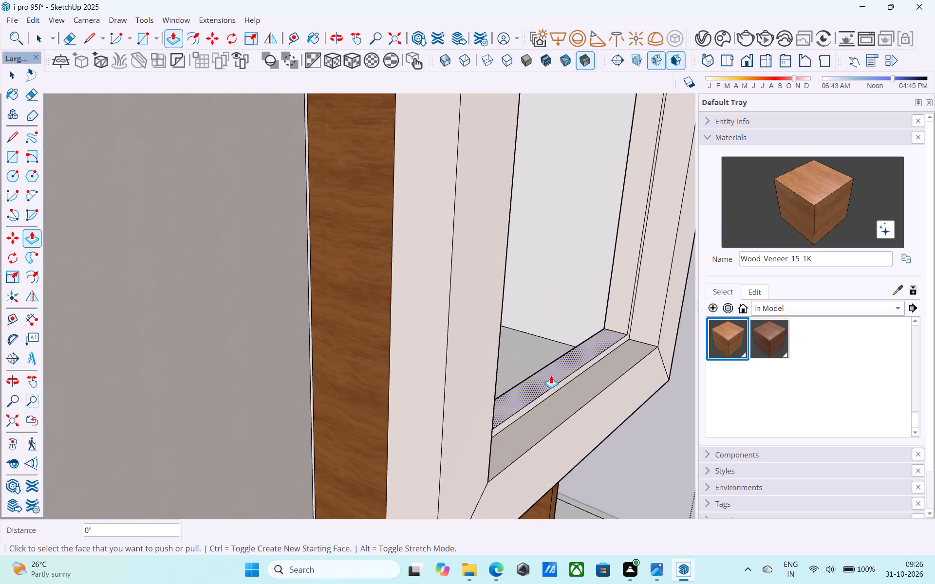
scroll(551, 375, up, 4)
double_click(553, 398)
scroll(553, 399, down, 6)
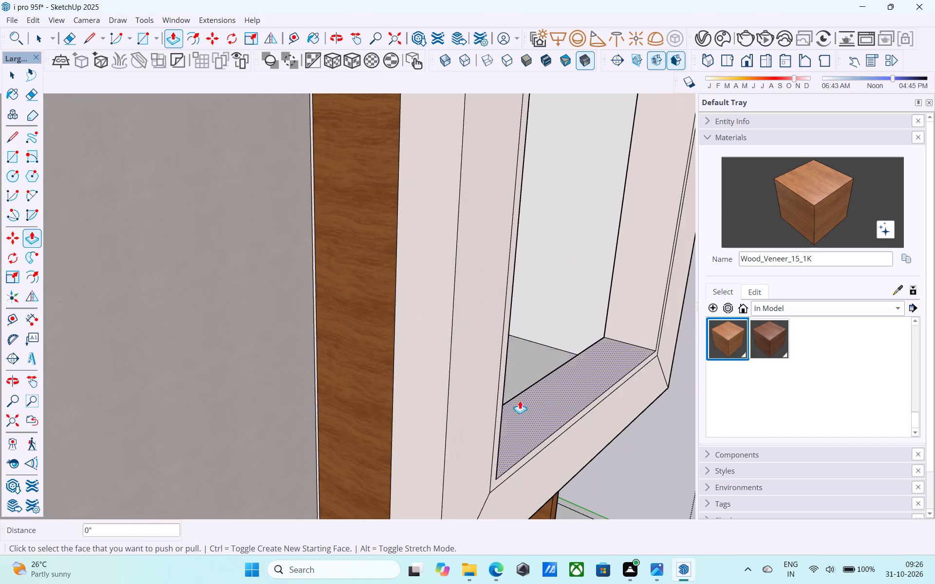
Examine the projecting window surround and the overall house exterior from the front and side.
scroll(501, 401, down, 16)
middle_drag(416, 381, 418, 325)
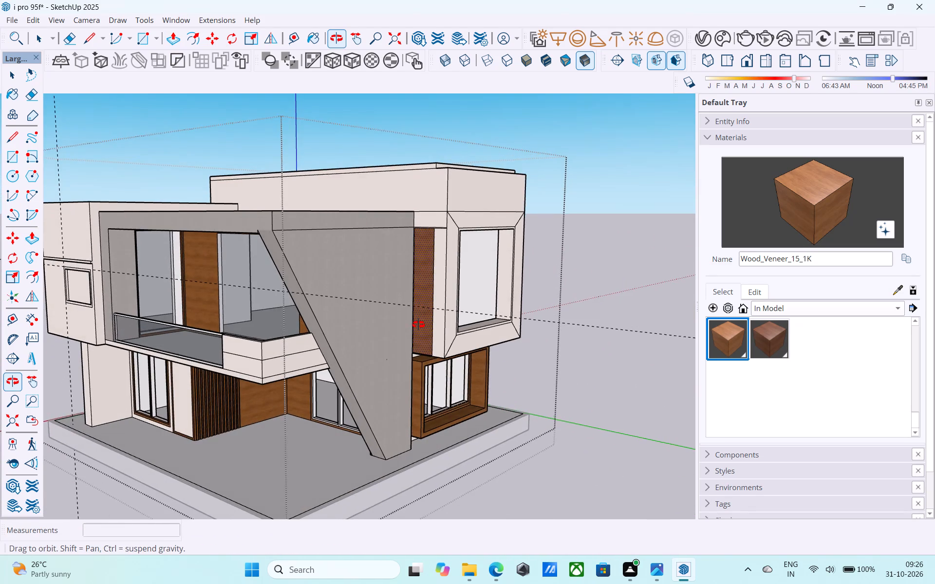
middle_drag(418, 325, 474, 361)
middle_drag(474, 361, 467, 327)
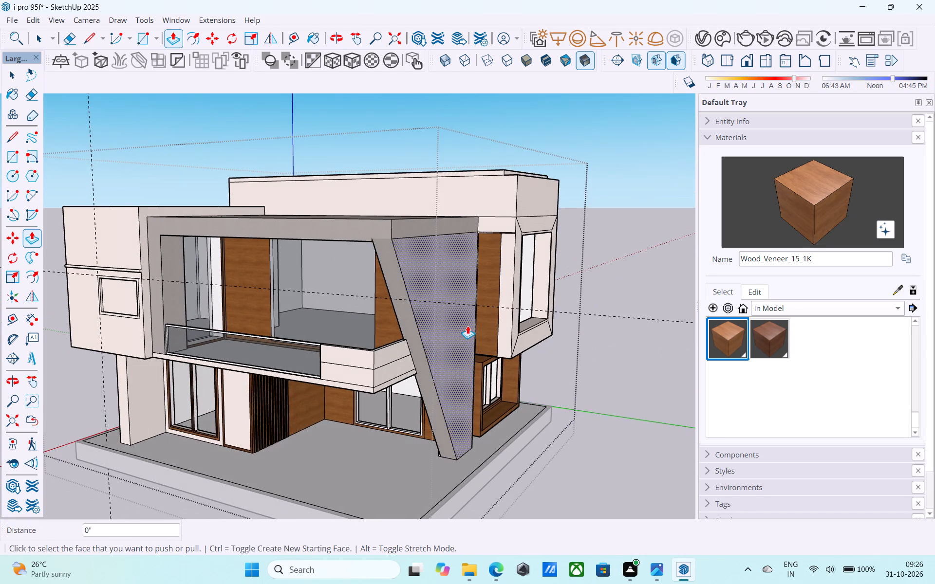
scroll(469, 323, down, 5)
middle_drag(469, 323, 433, 313)
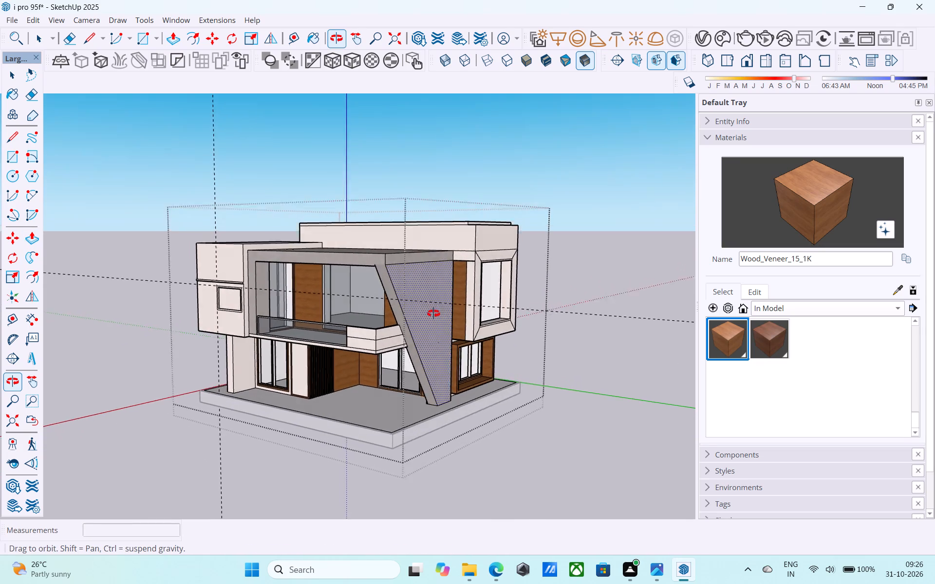
middle_drag(433, 313, 265, 349)
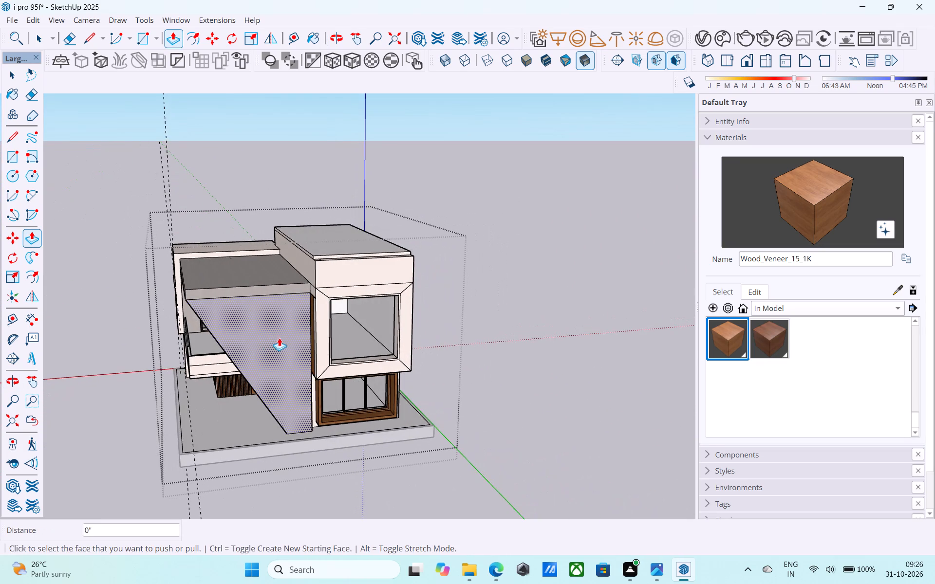
middle_drag(306, 320, 550, 311)
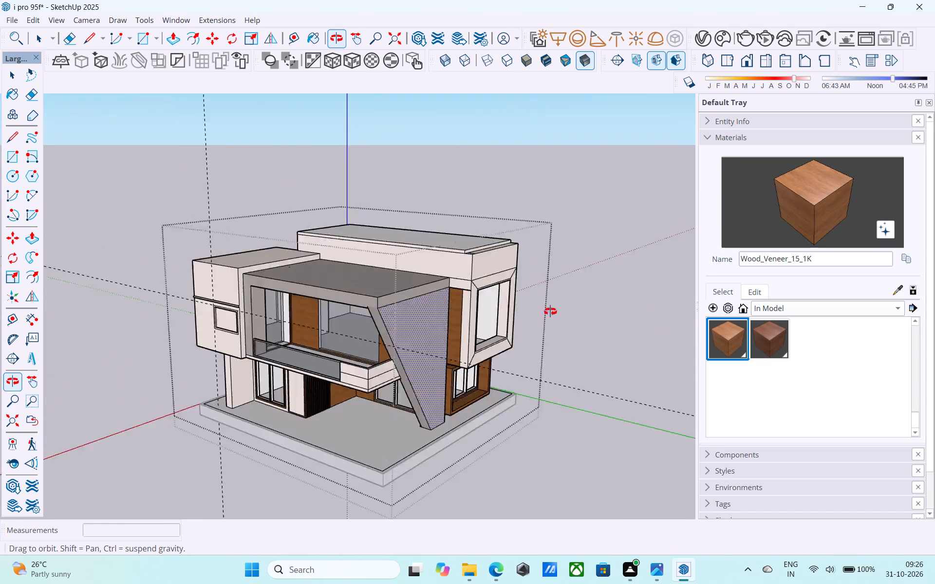
middle_drag(550, 311, 503, 277)
scroll(498, 279, down, 1)
middle_drag(487, 284, 463, 291)
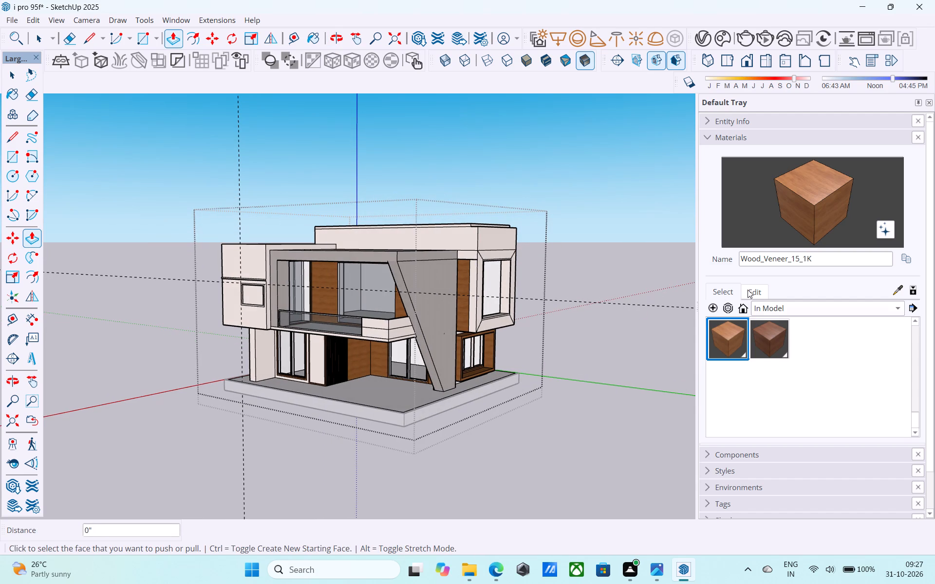
Choose Glass_Basic_01 from the Glass material collection and apply it inside the two upper-floor balcony window openings.
click(756, 303)
click(756, 304)
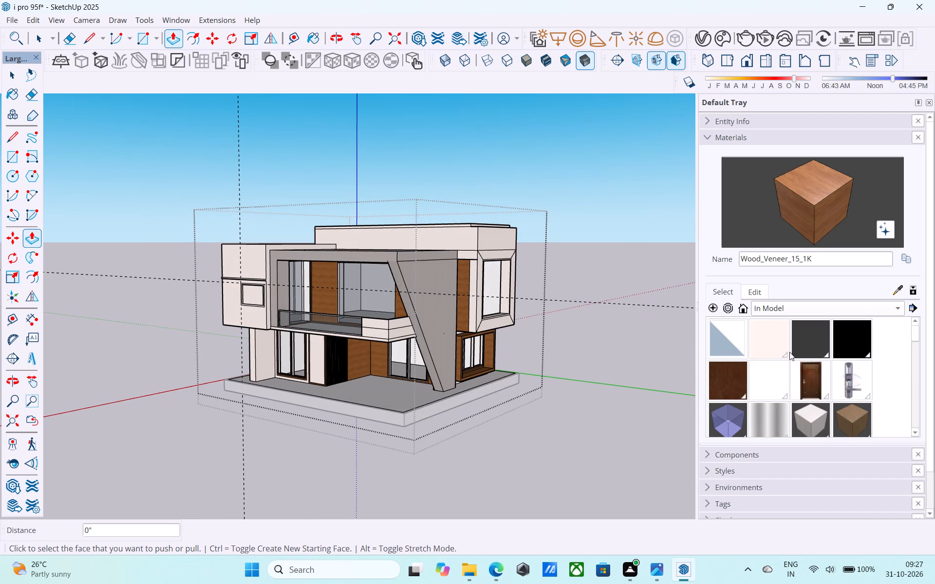
scroll(789, 352, down, 6)
scroll(790, 352, up, 13)
scroll(799, 366, down, 10)
scroll(799, 366, up, 5)
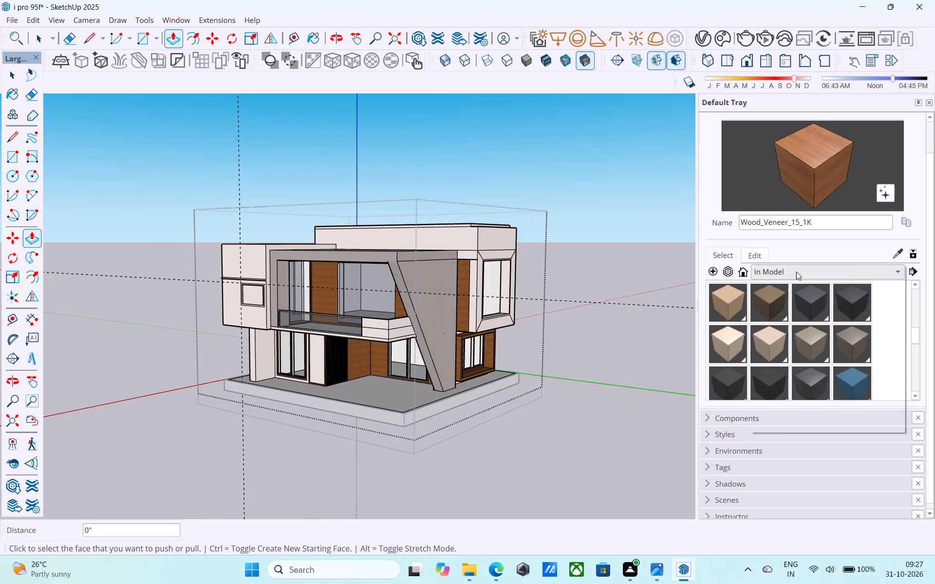
click(796, 272)
click(789, 321)
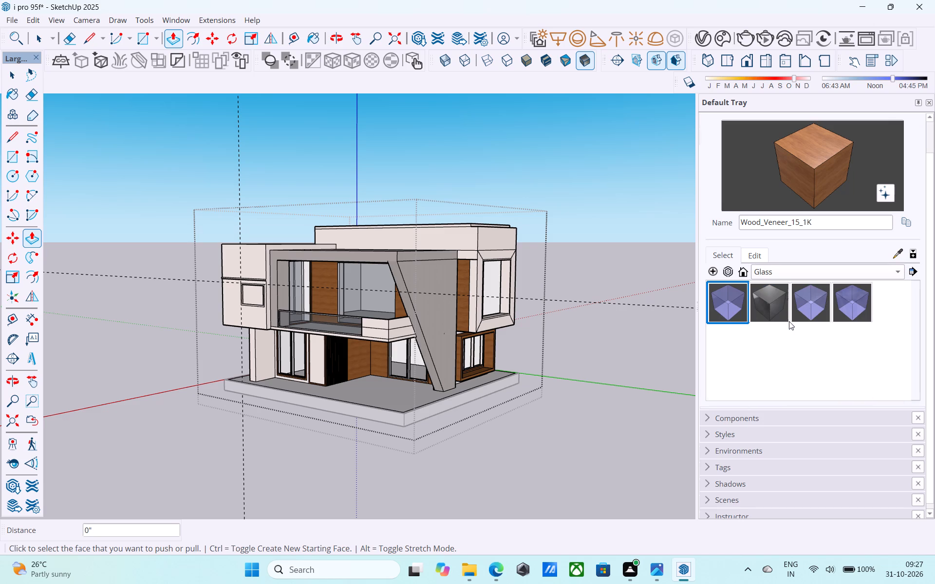
click(720, 306)
scroll(343, 285, up, 12)
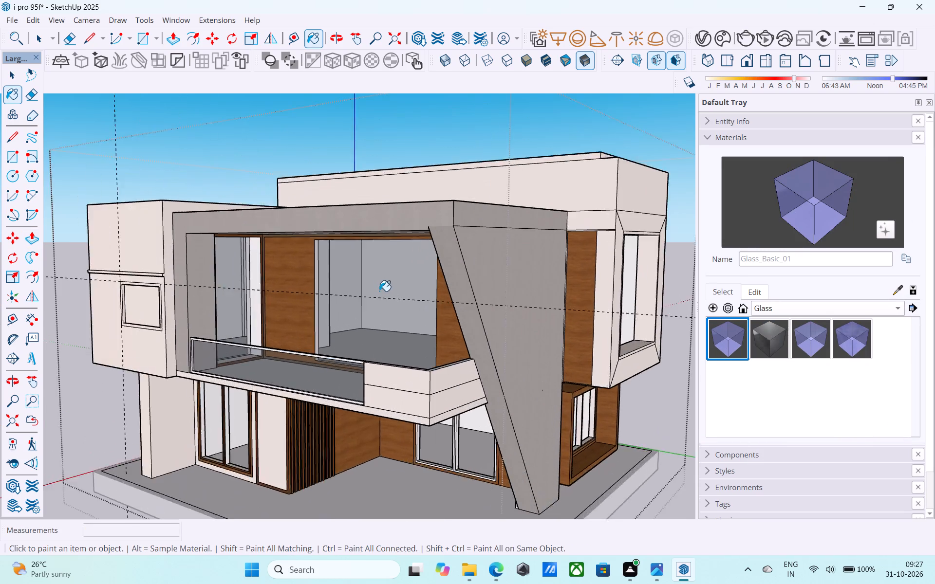
scroll(379, 291, up, 3)
click(403, 302)
scroll(402, 303, down, 3)
click(235, 292)
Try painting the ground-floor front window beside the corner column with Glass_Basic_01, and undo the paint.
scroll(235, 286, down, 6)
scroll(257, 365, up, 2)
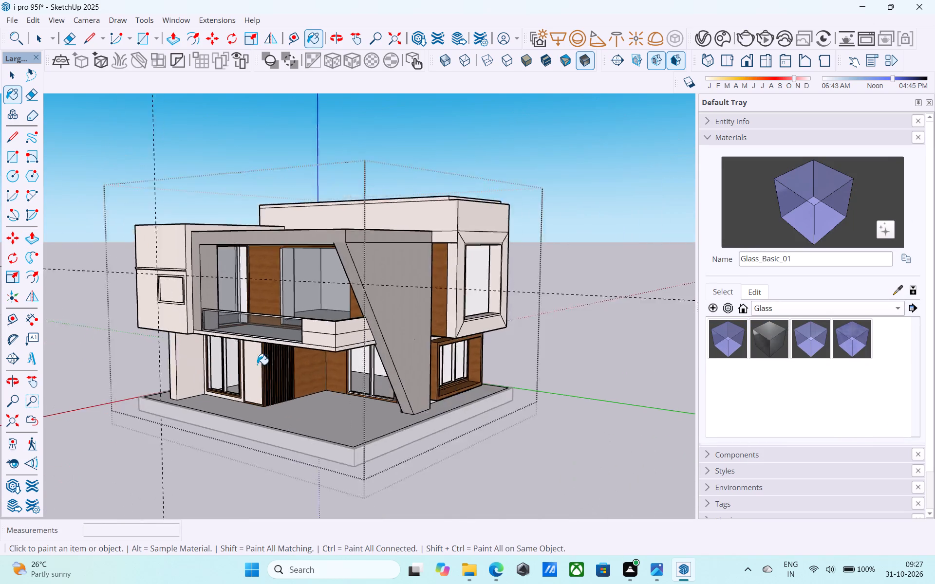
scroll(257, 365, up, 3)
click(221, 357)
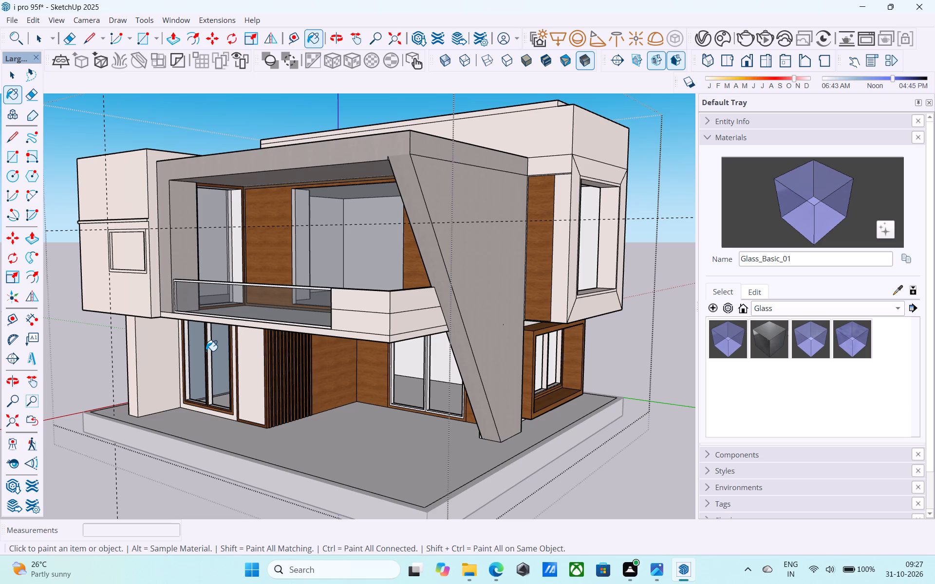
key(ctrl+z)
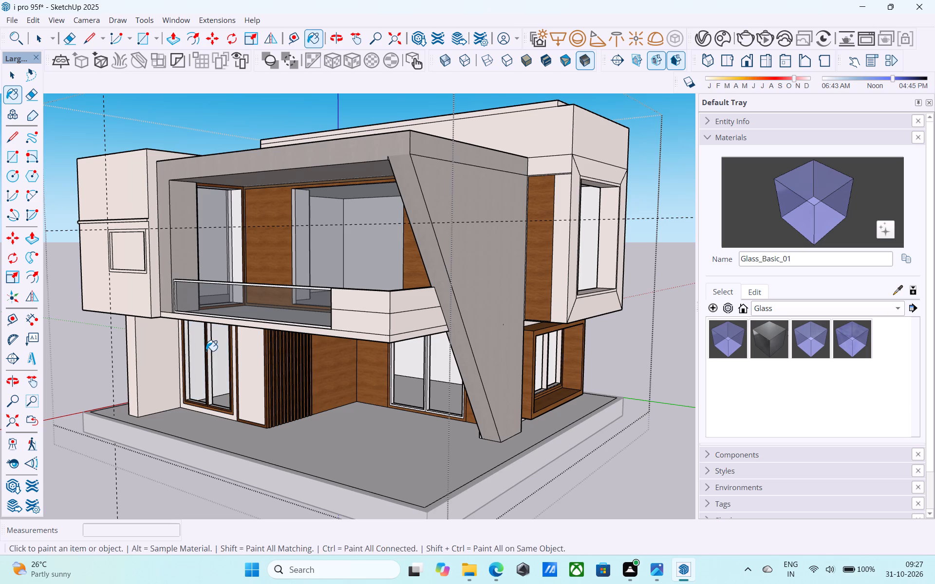
Draw a 3' 2" by 8' 2" rectangle filling the ground-floor front window's opening nearest the corner column.
key(space)
middle_drag(207, 348, 224, 301)
key(r)
scroll(193, 313, up, 15)
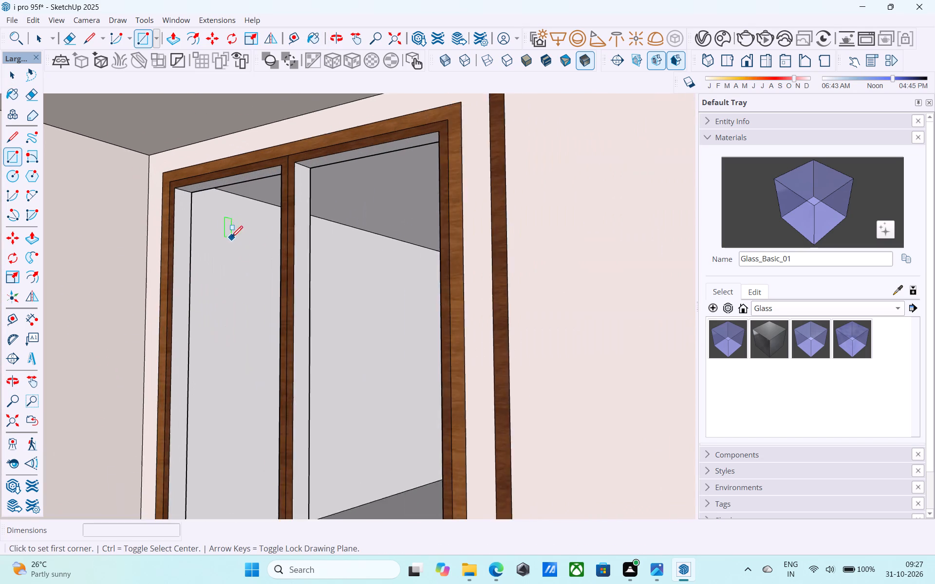
click(180, 180)
scroll(180, 184, down, 11)
middle_drag(222, 291, 302, 356)
scroll(235, 297, down, 10)
middle_drag(315, 389, 432, 447)
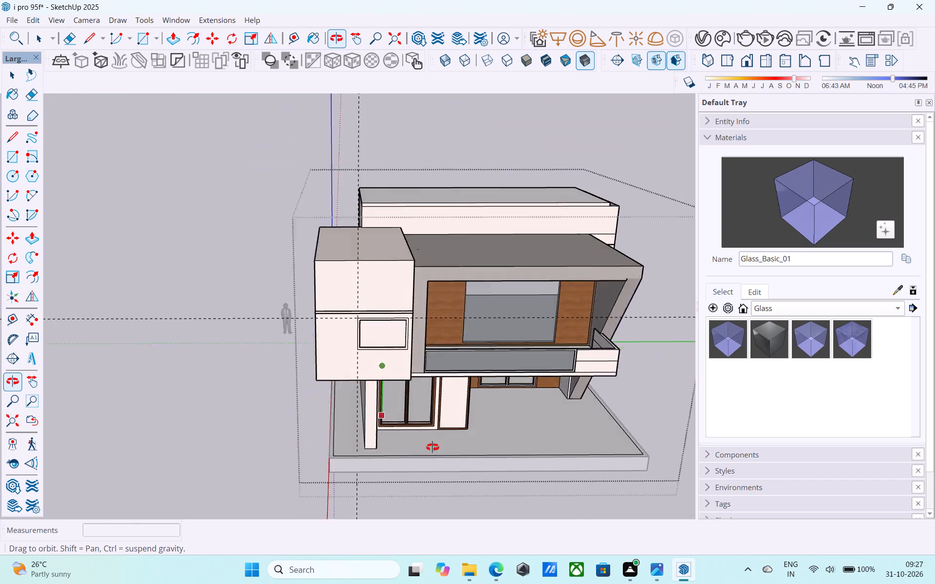
middle_drag(432, 447, 445, 452)
scroll(445, 452, up, 16)
click(415, 385)
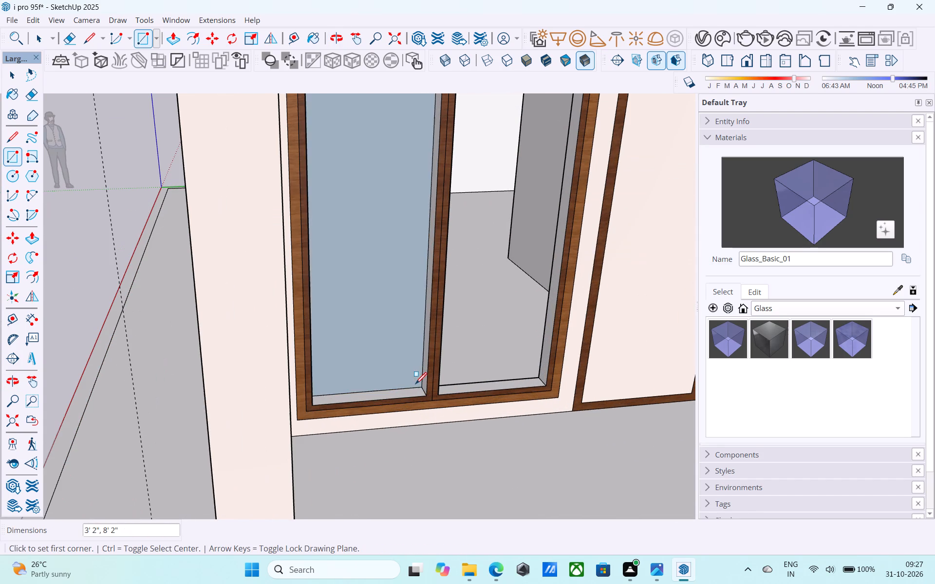
Draw a rectangle filling the ground-floor front window's second opening, farther from the corner column, at the inner edge of the frame.
scroll(415, 384, down, 6)
middle_drag(416, 383, 374, 416)
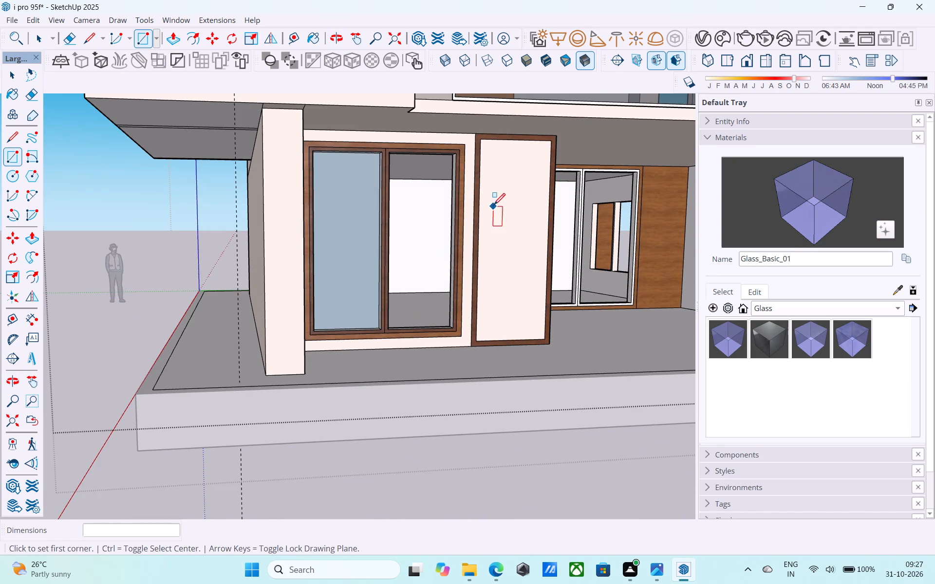
shift+middle_drag(488, 206, 484, 244)
scroll(471, 149, up, 7)
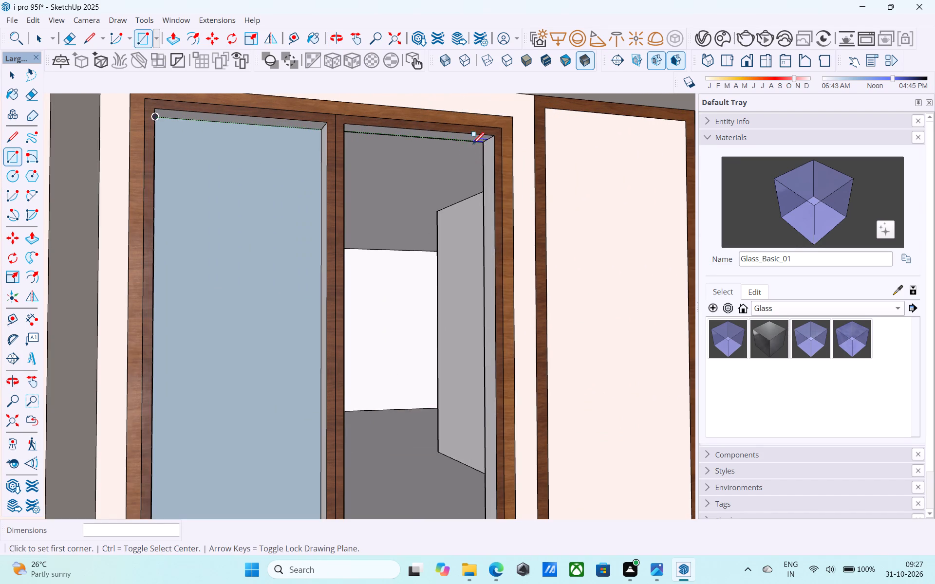
click(480, 146)
scroll(458, 262, down, 3)
middle_drag(412, 315, 422, 178)
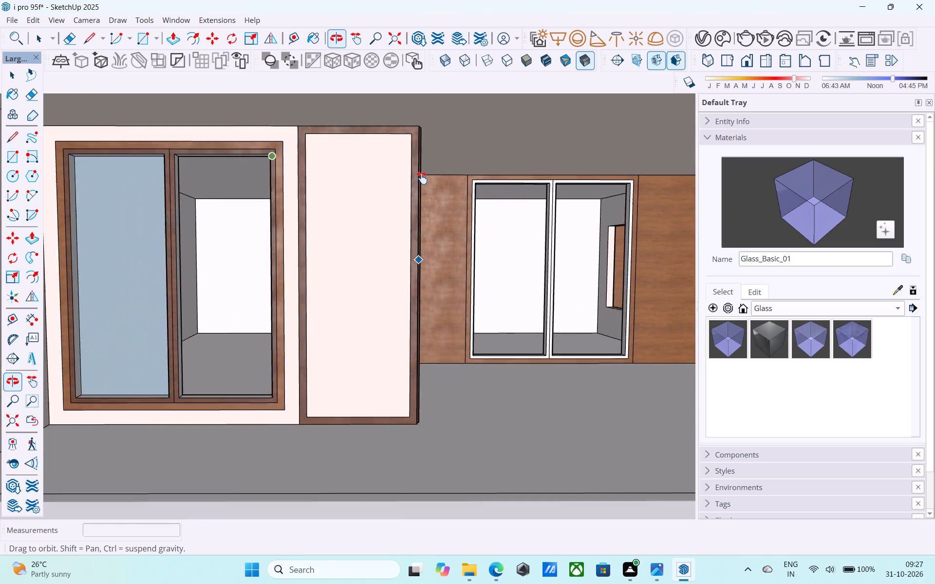
middle_drag(422, 178, 471, 127)
shift+middle_drag(302, 340, 249, 426)
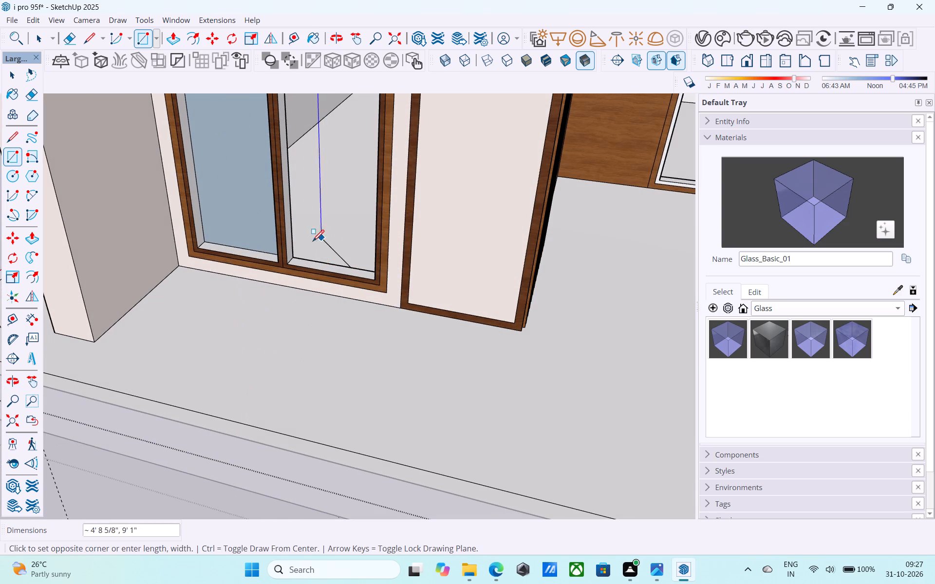
click(295, 255)
Apply Glass_Basic_01 to both inner panes of the ground-floor front window beside the corner column.
click(833, 205)
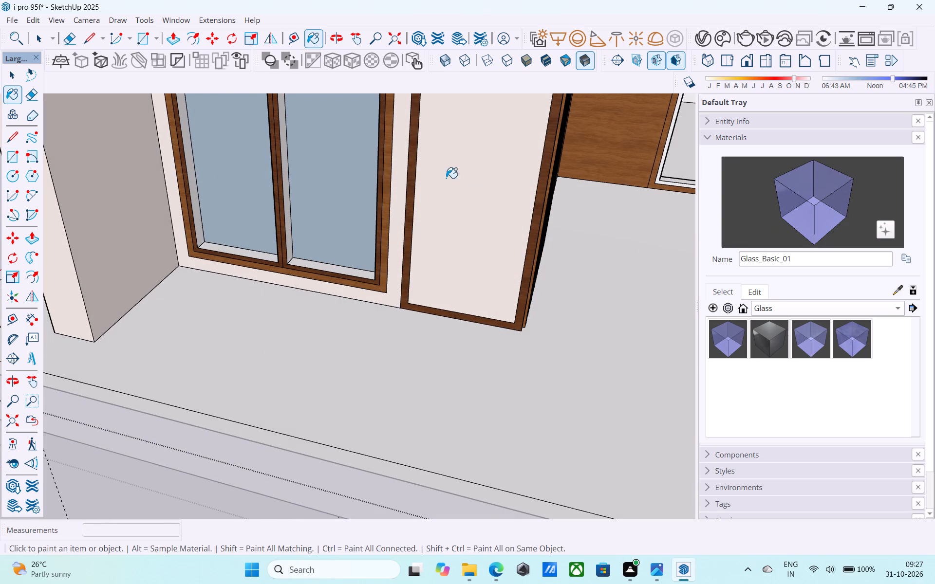
click(363, 159)
click(250, 154)
Draw a rectangle across the outer face of the front window's opening nearest the corner column, flush with the wood frame.
scroll(306, 183, down, 2)
middle_drag(309, 197, 341, 331)
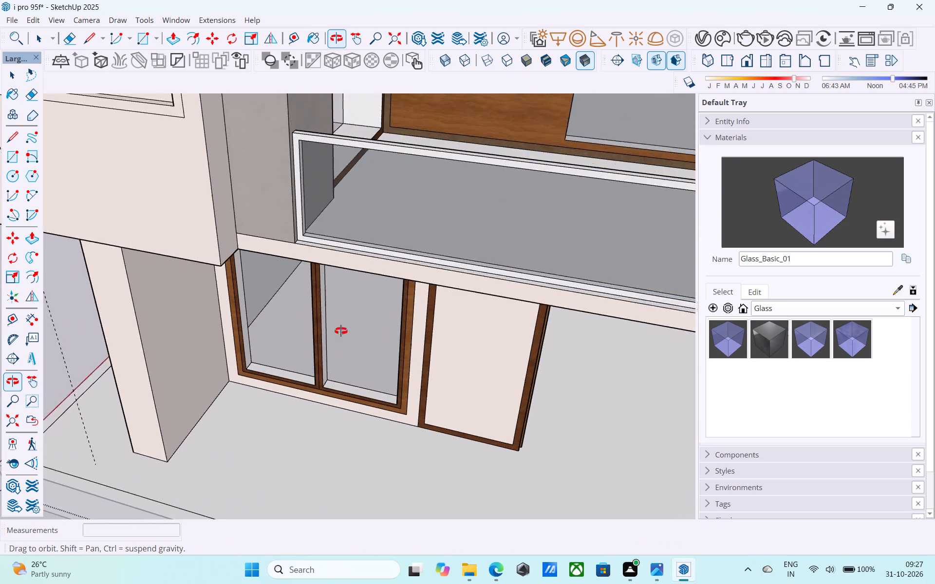
middle_drag(341, 331, 267, 179)
key(r)
scroll(252, 215, up, 3)
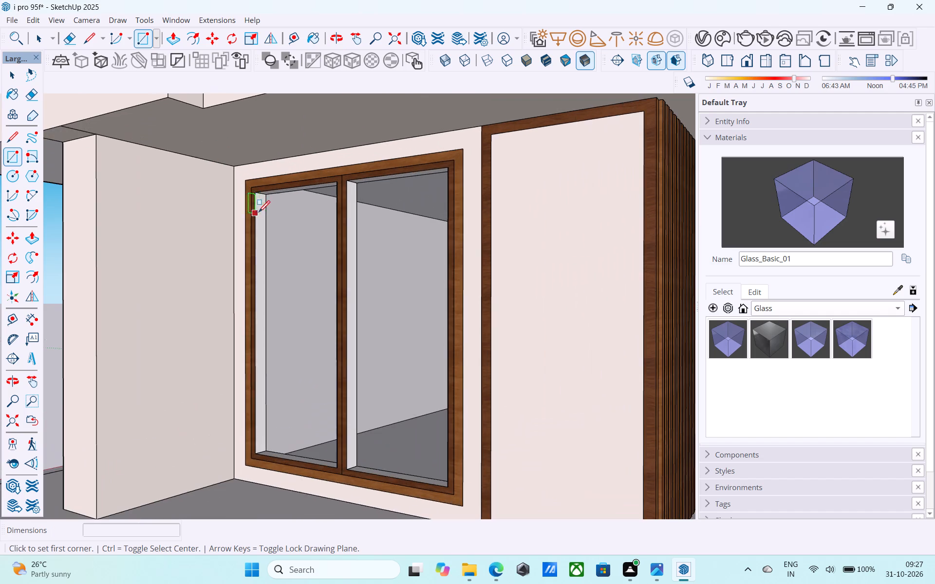
scroll(270, 214, up, 10)
scroll(221, 170, up, 3)
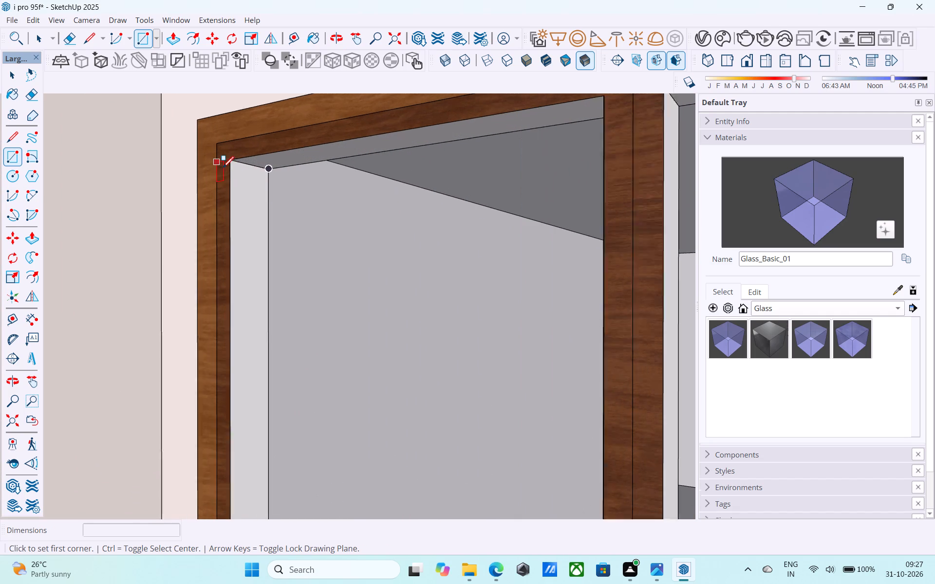
scroll(223, 169, up, 11)
middle_drag(224, 167, 76, 144)
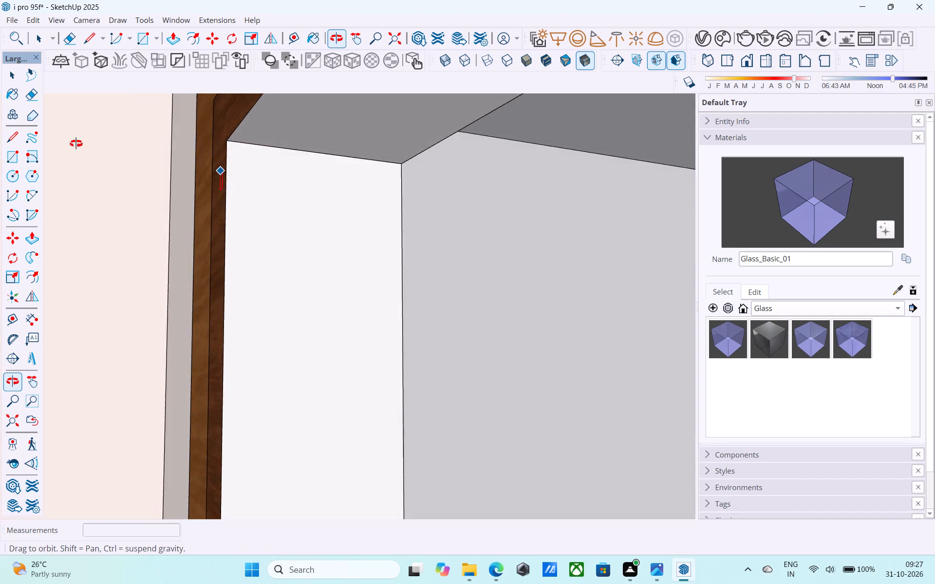
middle_drag(76, 144, 208, 145)
click(247, 137)
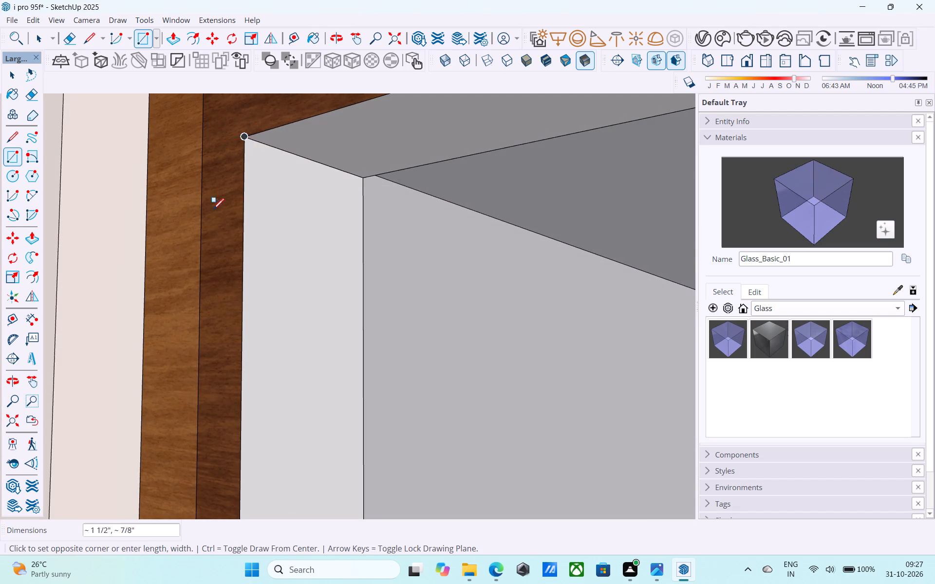
scroll(219, 245, down, 20)
scroll(219, 245, down, 6)
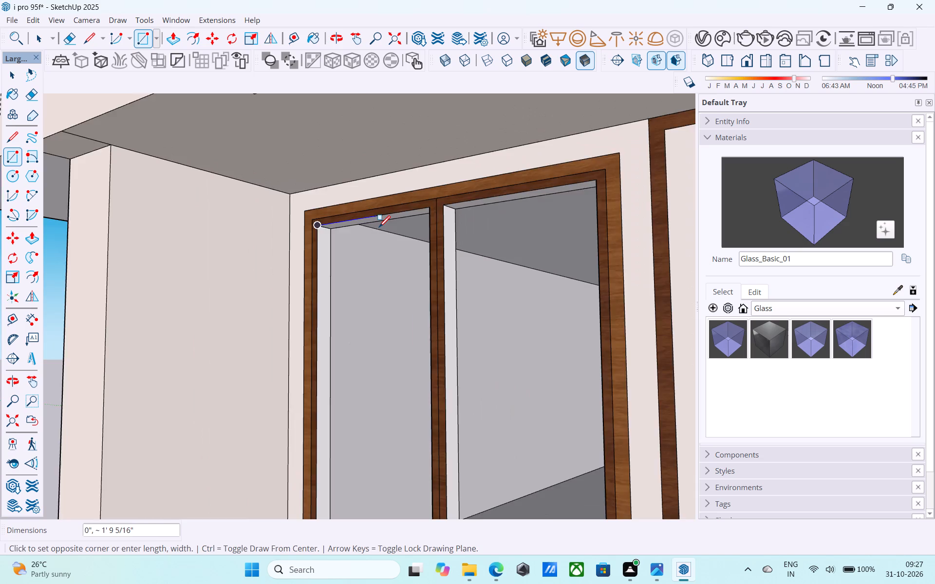
scroll(379, 228, down, 3)
middle_drag(373, 255, 558, 346)
scroll(429, 435, up, 13)
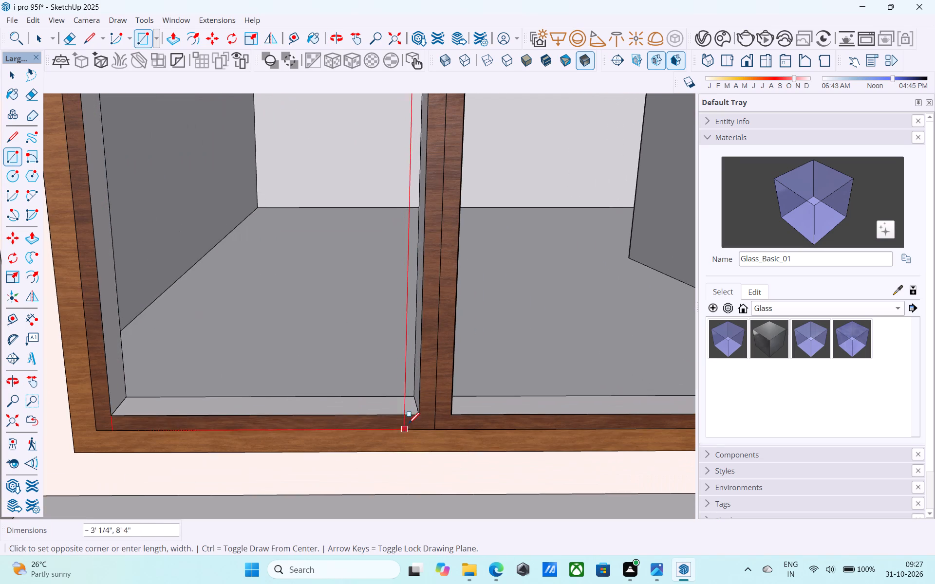
click(416, 414)
Draw an 8' 2" by 3' 2" rectangle across the outer face of the same window's second opening.
click(454, 415)
scroll(370, 469, down, 2)
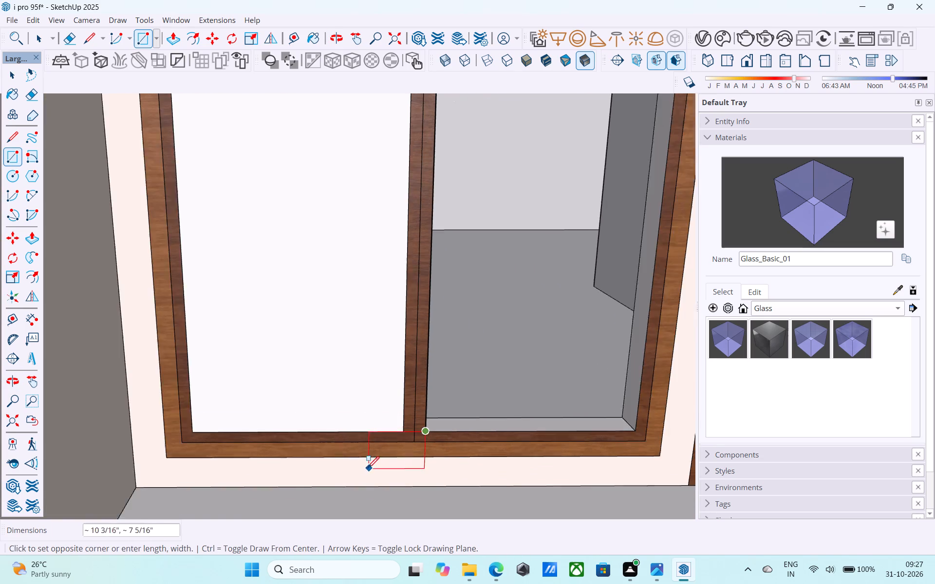
scroll(368, 469, down, 11)
middle_drag(364, 410, 387, 371)
scroll(501, 236, up, 4)
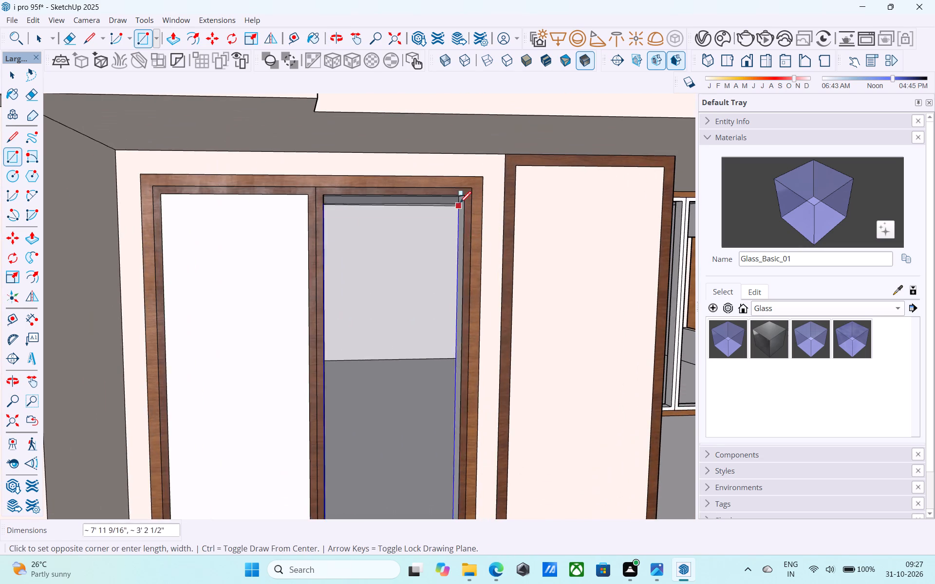
scroll(460, 203, up, 7)
click(467, 186)
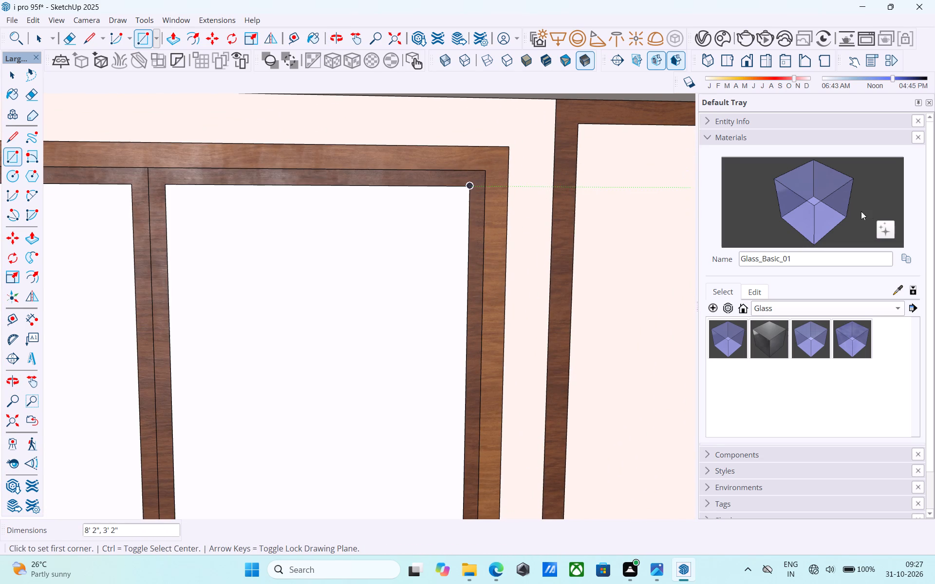
Apply Glass_Basic_01 to both outer panes of the ground-floor front window.
click(867, 212)
click(426, 255)
click(92, 257)
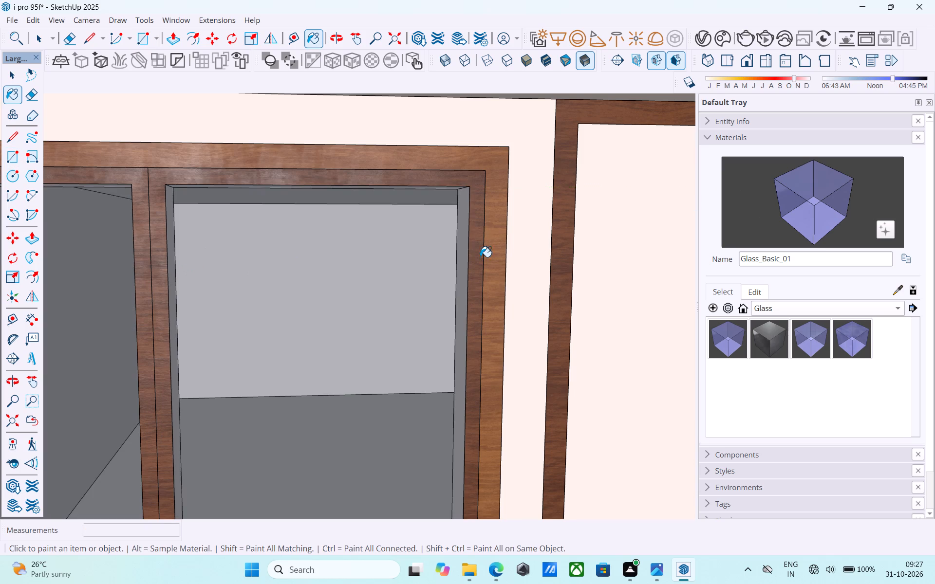
click(887, 227)
click(887, 227)
Draw a 9' 2" by 3' 11" rectangle at the inner edge of the recessed white-framed window's opening nearest the slatted panel.
scroll(483, 315, down, 20)
middle_drag(342, 322, 199, 281)
scroll(305, 281, up, 5)
scroll(360, 199, up, 4)
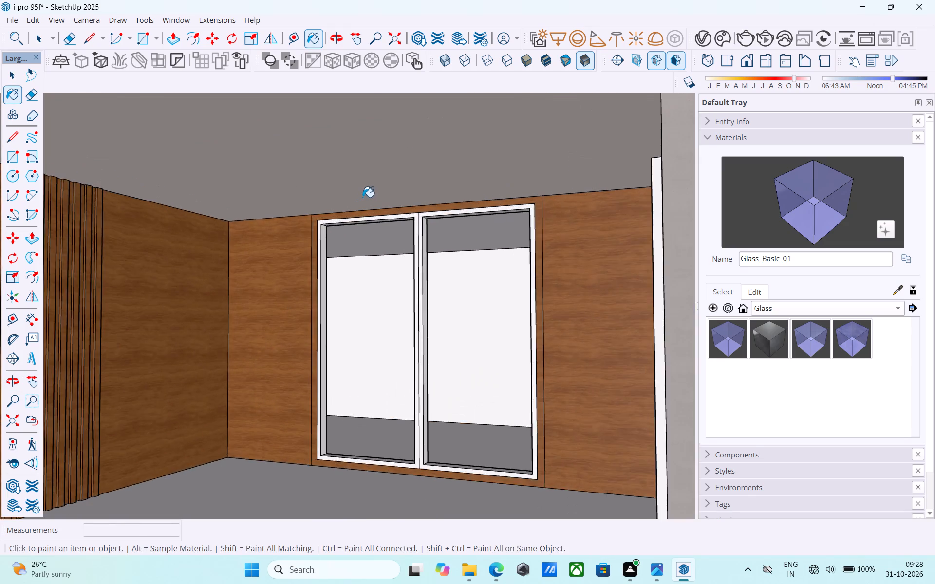
scroll(363, 197, up, 2)
key(r)
middle_drag(349, 232, 351, 201)
scroll(312, 237, up, 8)
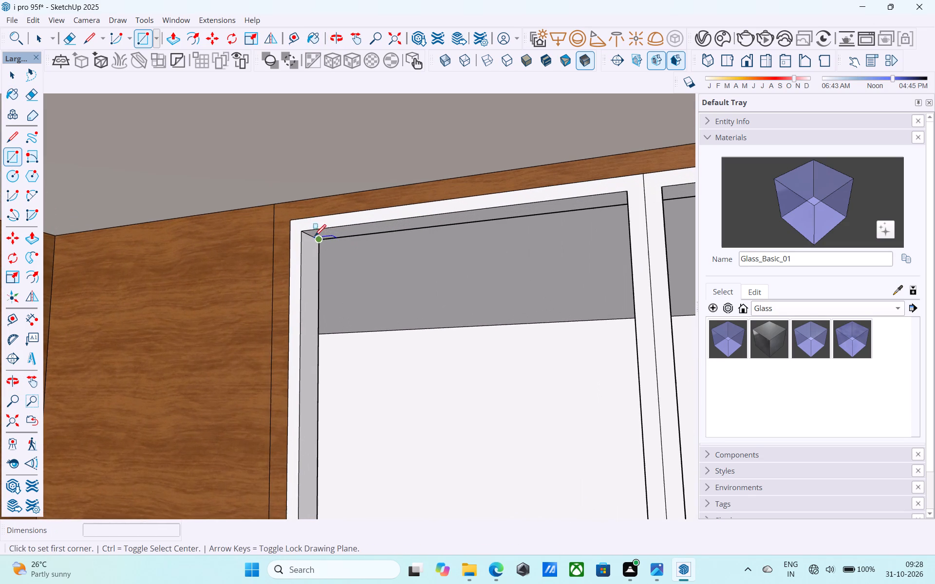
click(318, 241)
scroll(337, 206, down, 14)
middle_drag(436, 284, 494, 342)
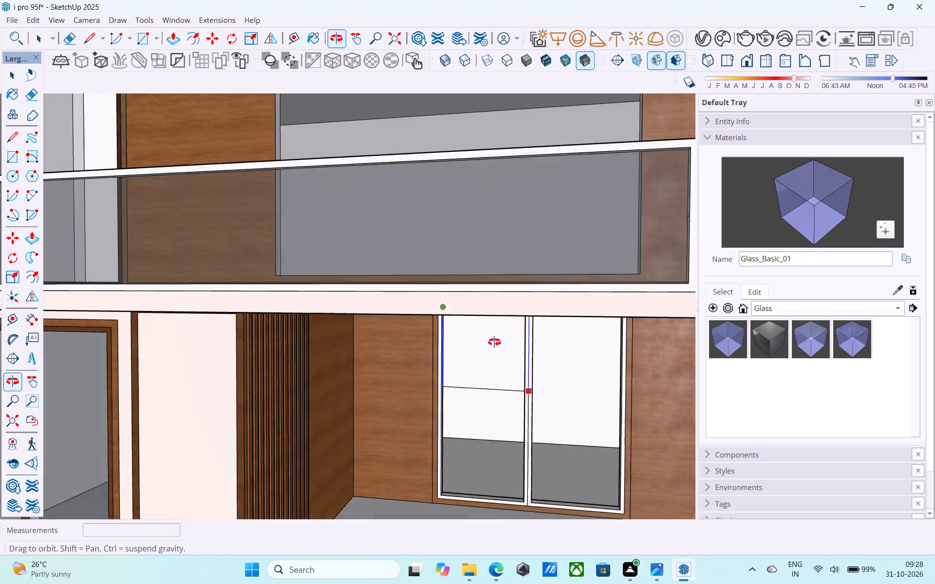
middle_drag(494, 342, 502, 346)
scroll(418, 239, down, 10)
scroll(448, 354, up, 13)
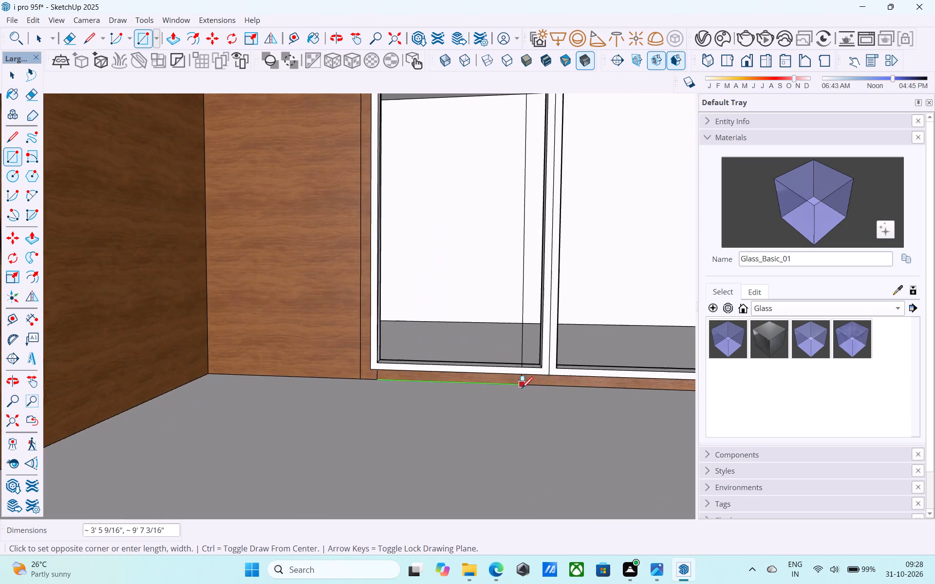
middle_drag(523, 389, 593, 429)
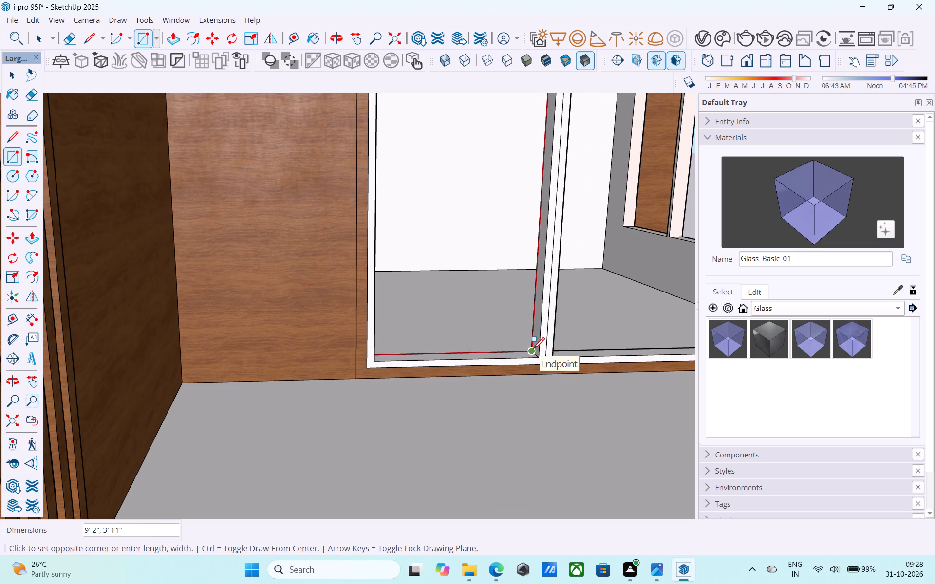
click(533, 350)
Draw a 3' 11" by 9' 2" rectangle at the inner edge of the white-framed window's other opening.
scroll(412, 412, down, 11)
middle_drag(402, 400, 401, 363)
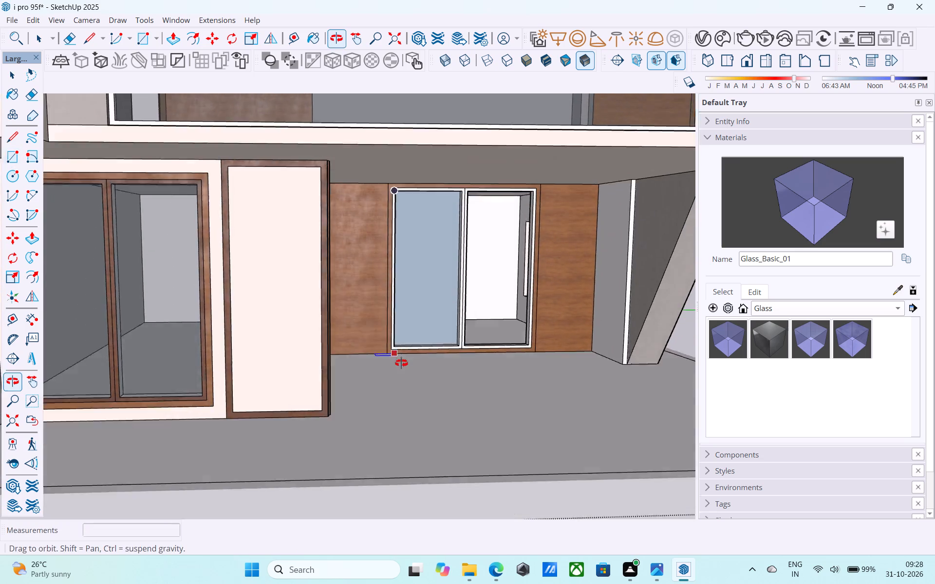
middle_drag(401, 363, 401, 355)
scroll(522, 191, up, 3)
middle_click(522, 191)
scroll(540, 152, up, 7)
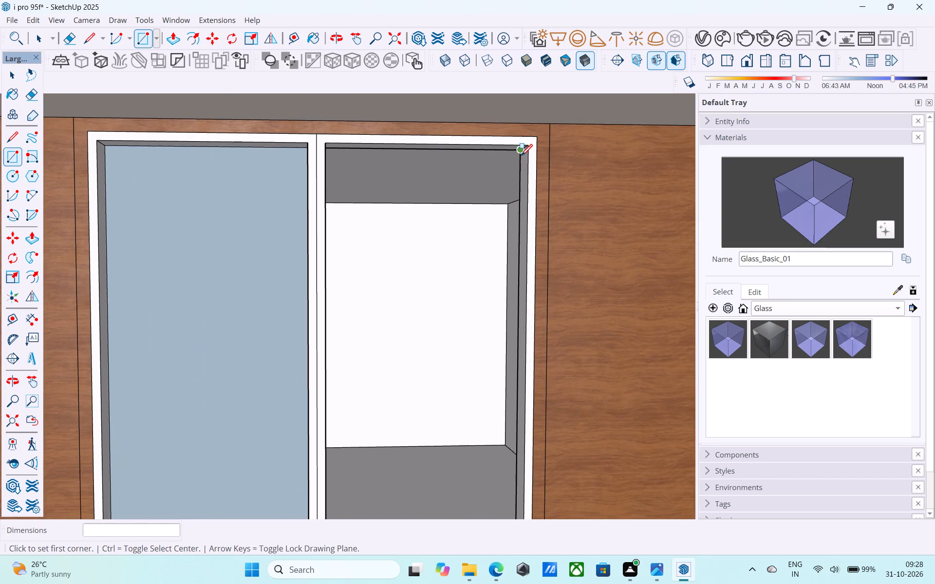
click(520, 157)
scroll(519, 159, down, 8)
middle_drag(456, 365, 403, 398)
scroll(304, 443, up, 5)
scroll(363, 425, up, 6)
click(337, 425)
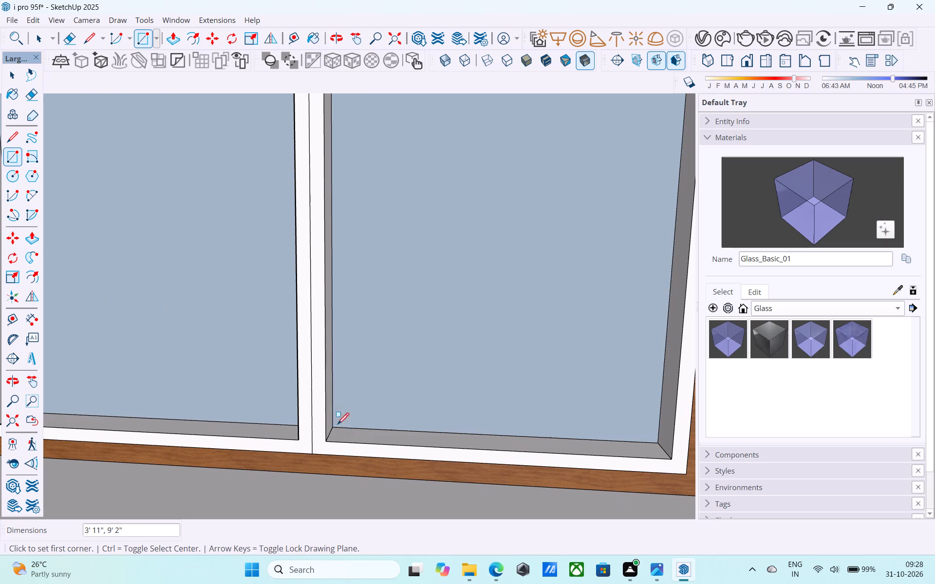
Apply Glass_Basic_01 to both inner panes of the white-framed ground-floor window.
click(809, 205)
click(559, 247)
click(220, 257)
Draw a 3' 11" by 9' 2" rectangle across the outer face of each of the white-framed window's two openings.
scroll(555, 364, down, 10)
middle_drag(477, 390, 474, 384)
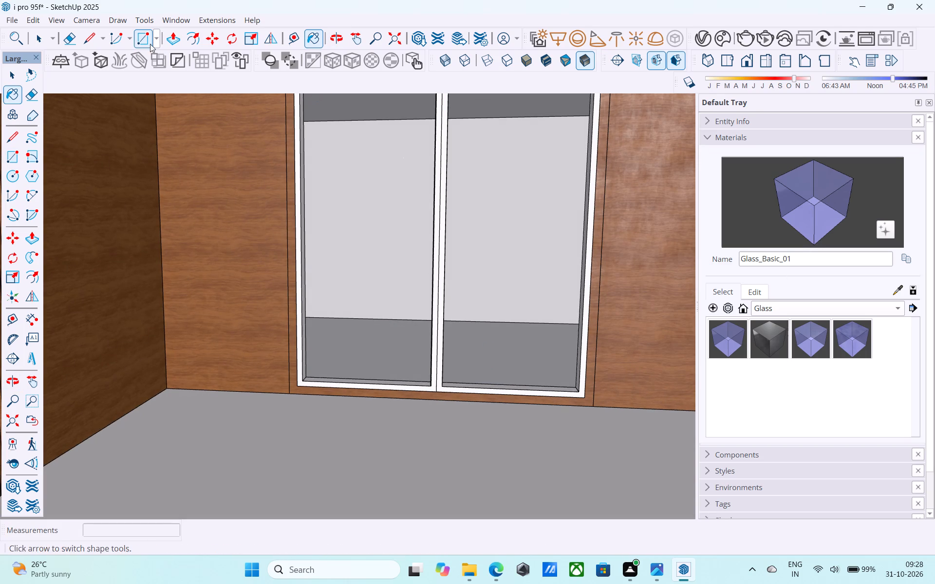
click(137, 36)
scroll(190, 419, down, 6)
middle_drag(187, 408, 171, 374)
scroll(223, 185, up, 5)
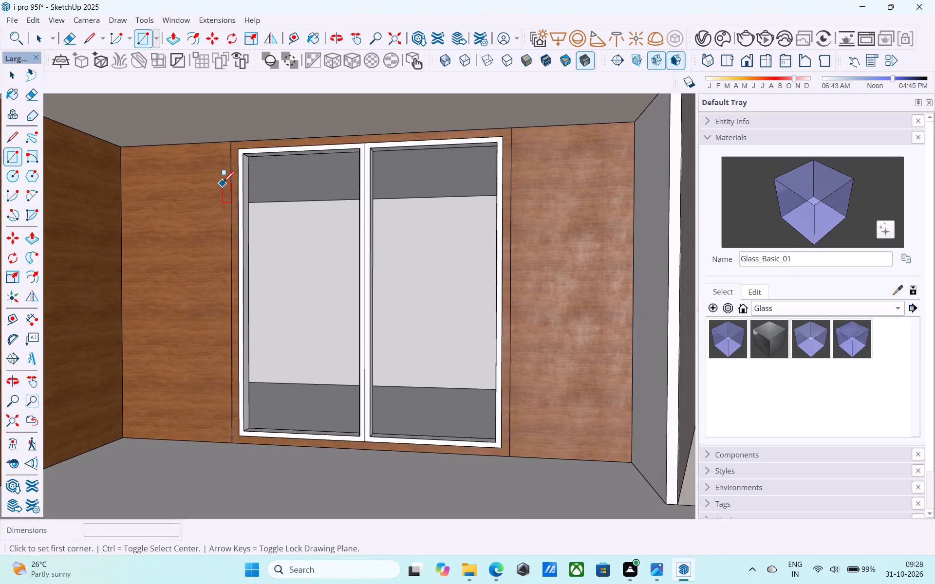
scroll(225, 182, up, 3)
click(252, 149)
scroll(256, 147, down, 4)
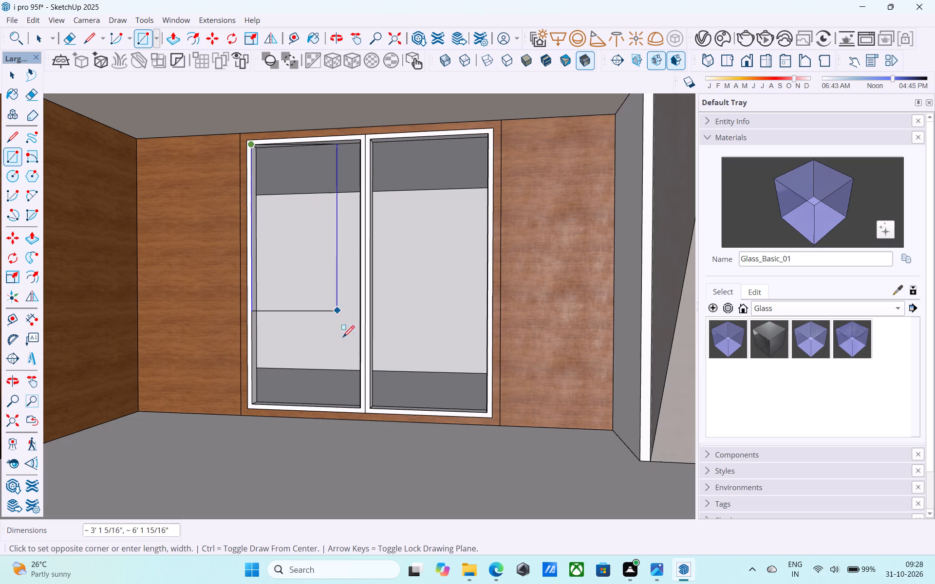
click(359, 408)
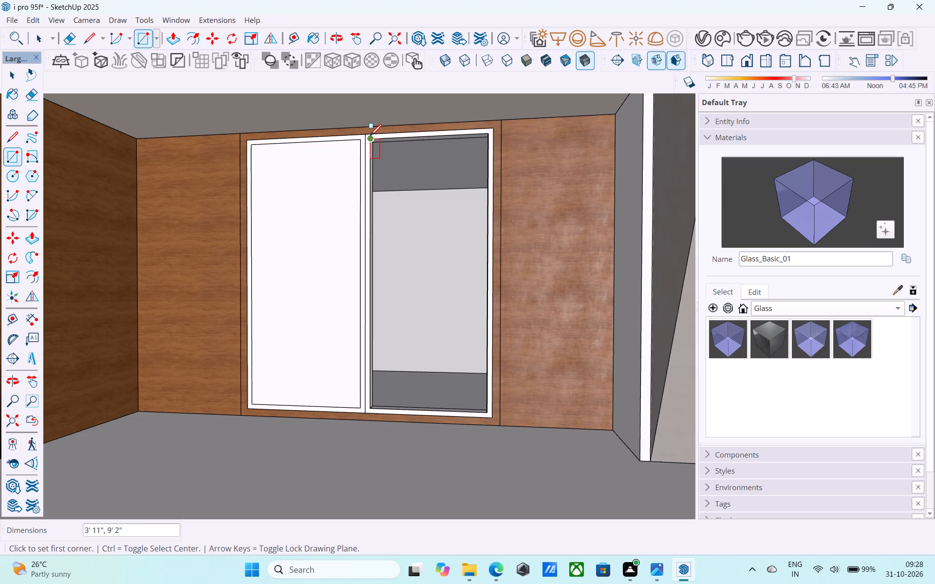
click(370, 137)
click(484, 412)
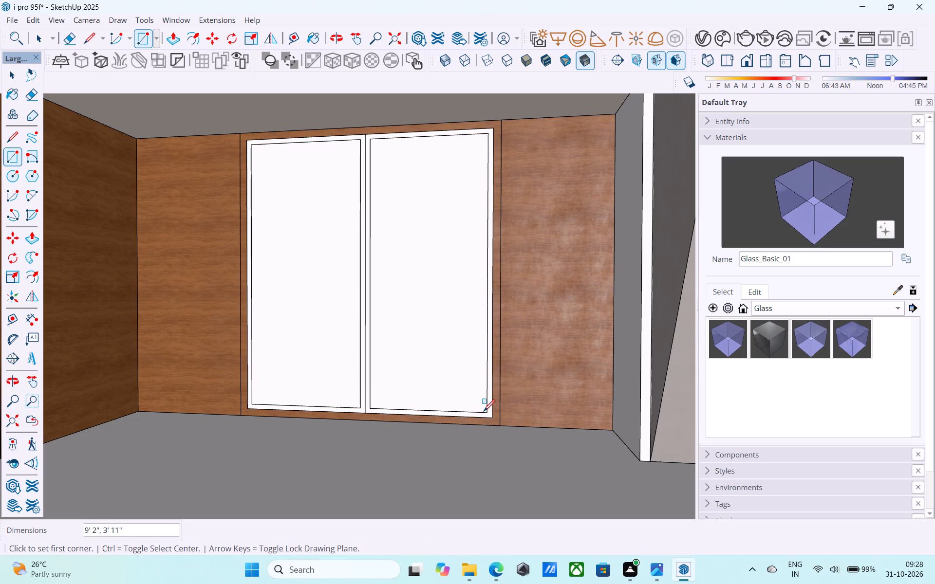
Apply Glass_Basic_01 to both outer panes of the white-framed ground-floor window.
click(794, 226)
click(466, 228)
click(325, 230)
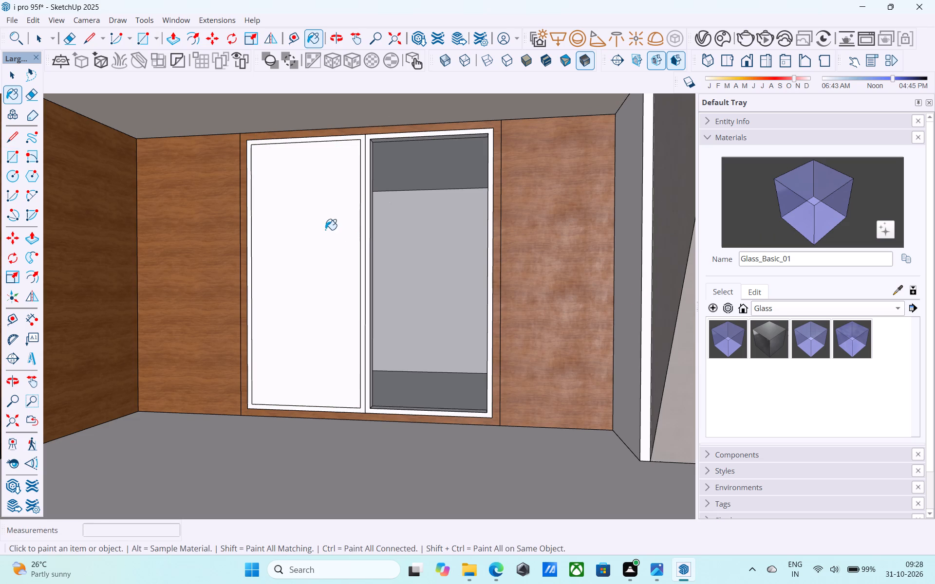
Apply the in-model Wood_Veneer_15_1K1 material to the white frames of both panels of the ground-floor terrace window.
click(791, 305)
click(798, 408)
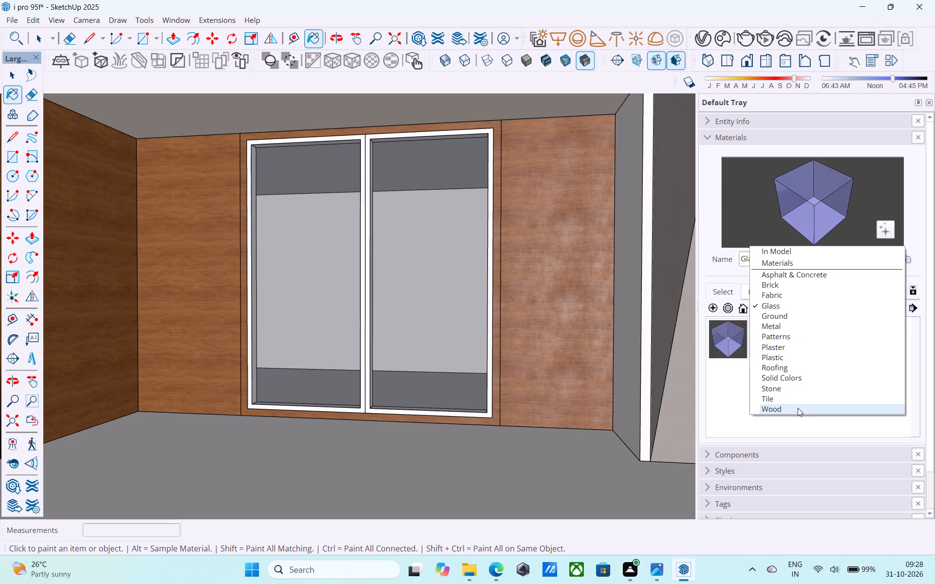
click(783, 306)
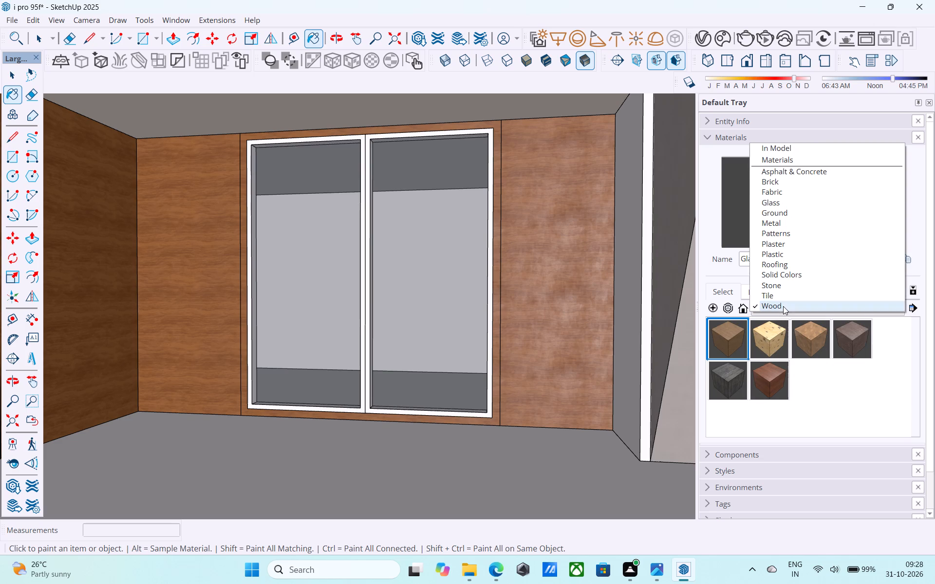
click(817, 146)
scroll(750, 374, down, 8)
click(734, 376)
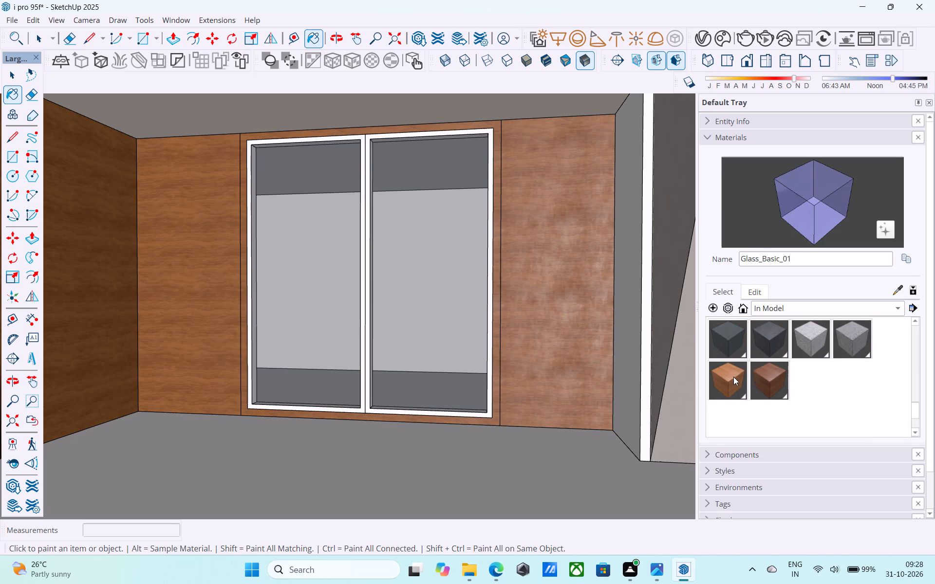
click(774, 377)
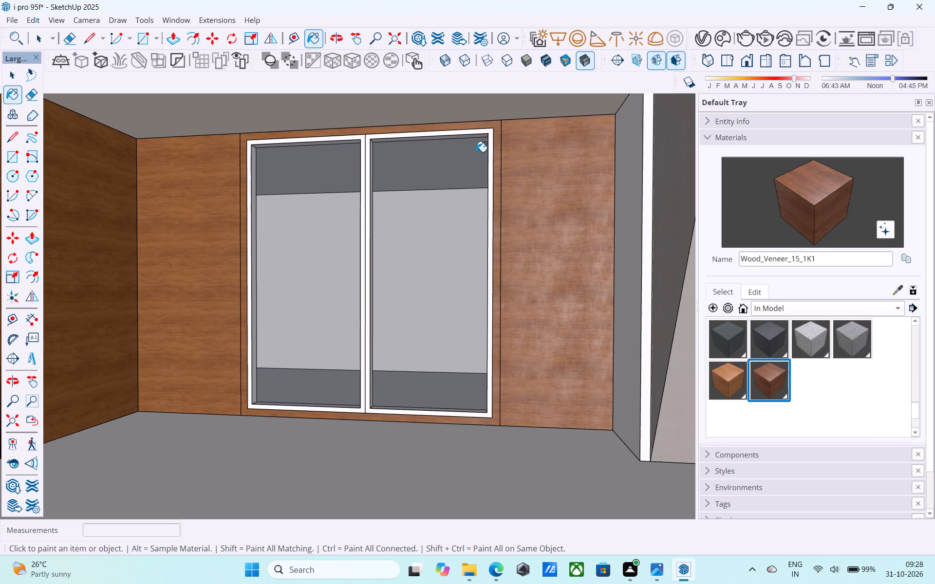
scroll(362, 128, up, 17)
click(374, 150)
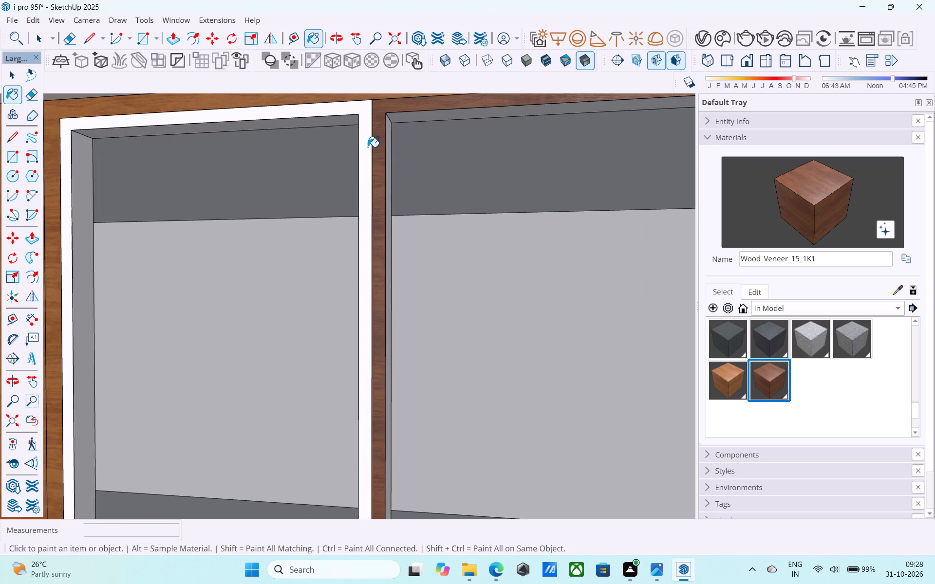
click(365, 146)
scroll(364, 152, down, 19)
Push the narrow white wall end beside the slanted wall back 4' to the wood-panelled wall and erase the leftover seam.
middle_drag(375, 174, 419, 214)
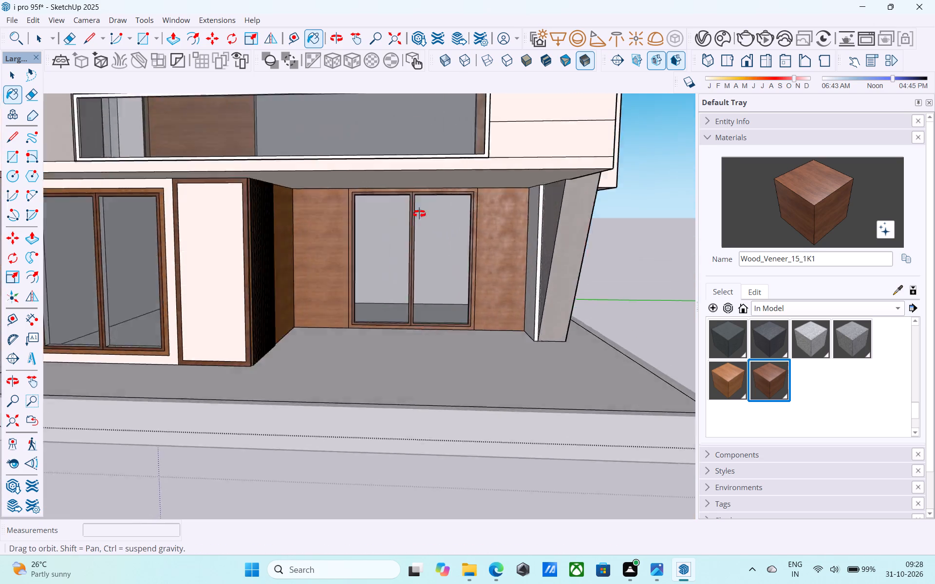
middle_drag(419, 214, 472, 183)
scroll(472, 183, down, 4)
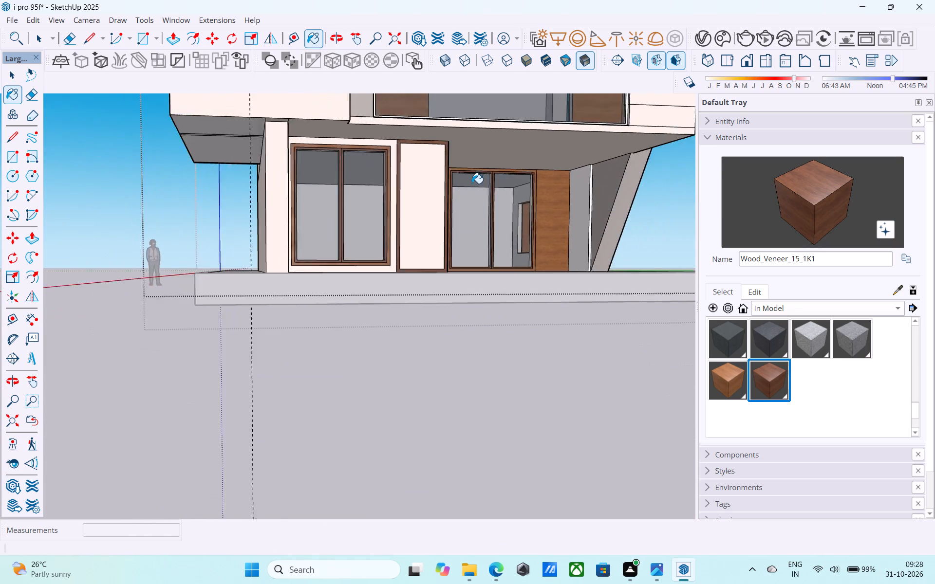
middle_drag(472, 183, 622, 224)
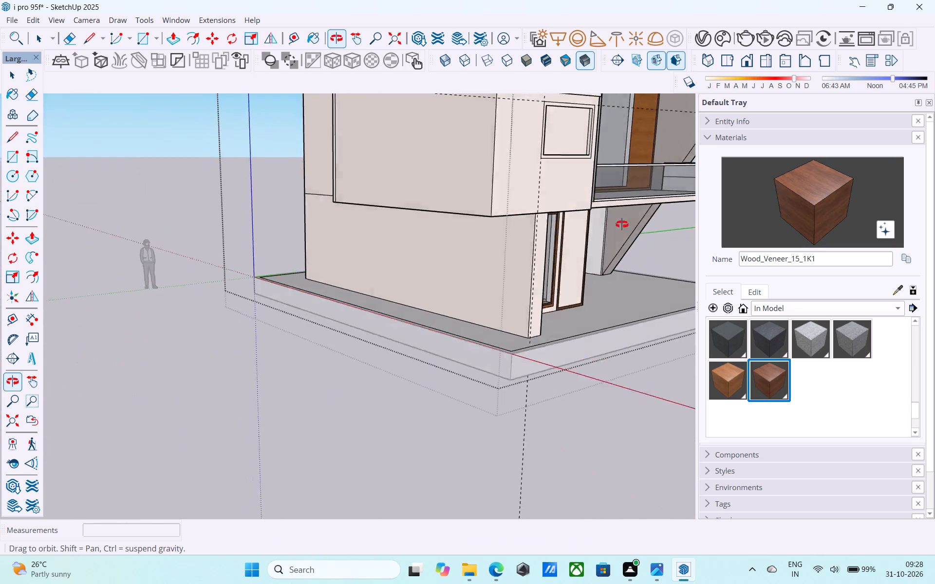
middle_drag(622, 224, 513, 220)
middle_drag(499, 220, 446, 219)
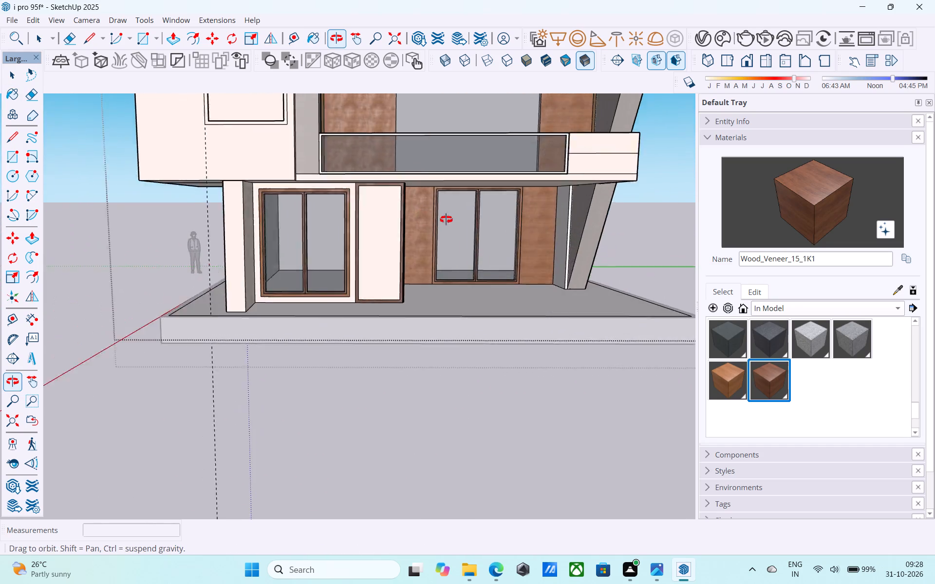
middle_drag(446, 219, 436, 218)
scroll(550, 230, up, 11)
key(space)
click(578, 248)
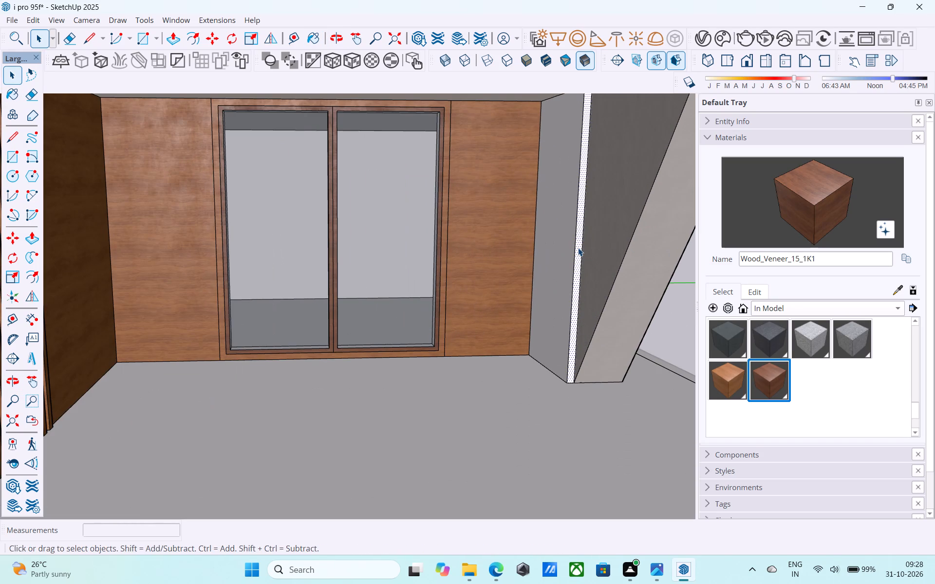
key(p)
click(578, 248)
click(531, 206)
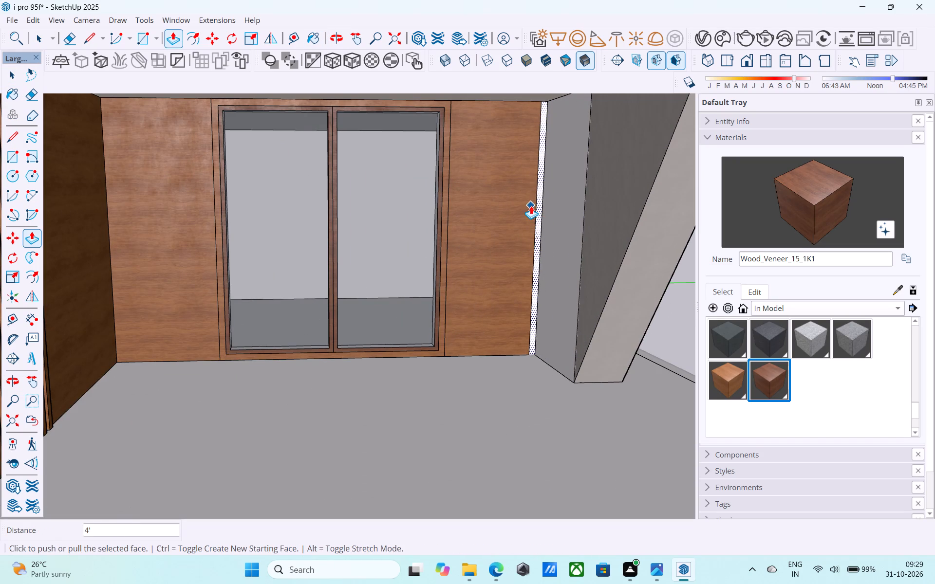
key(e)
drag(613, 211, 577, 202)
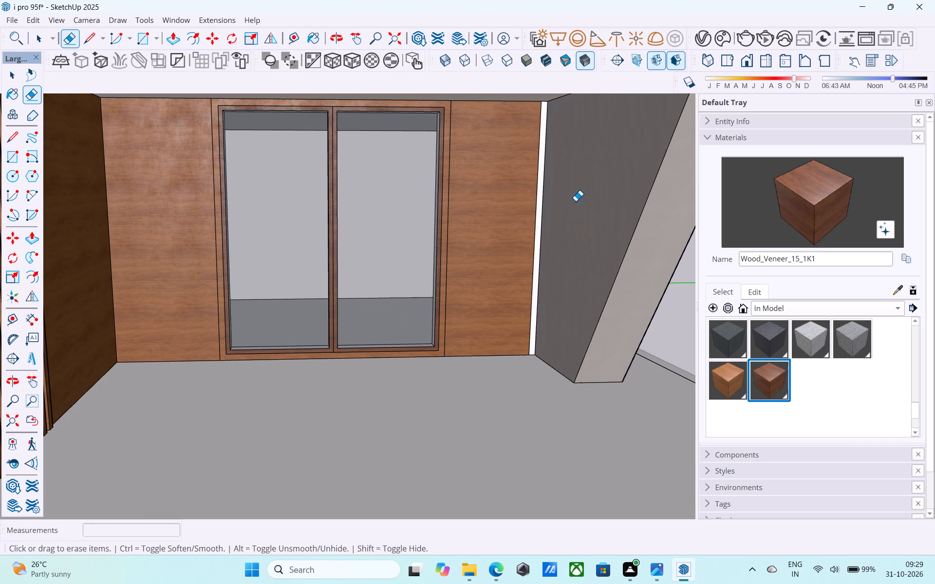
key(space)
Save the model, purging its unused items.
key(ctrl+s)
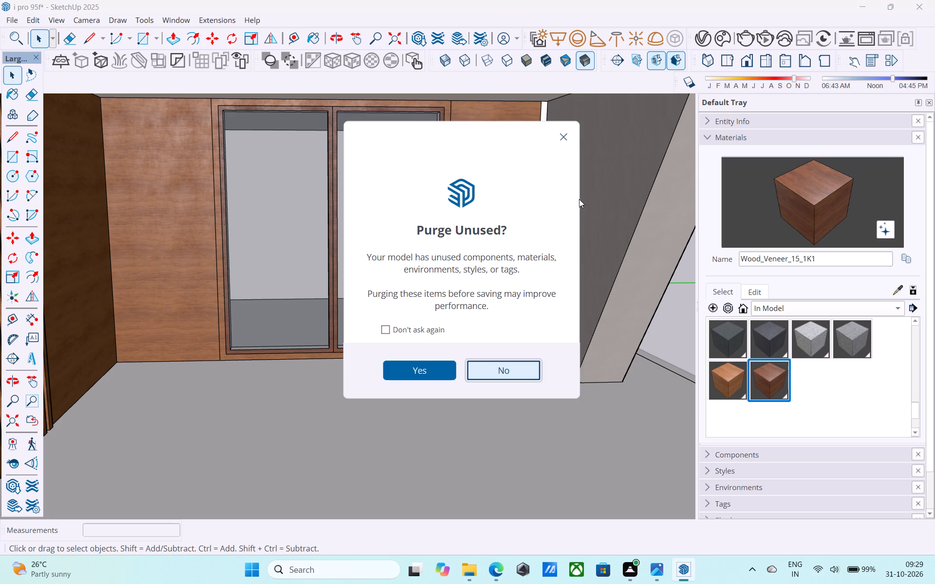
click(434, 366)
Erase the remaining thin white strip between the wood panelling and the slanted grey wall.
text(we)
scroll(527, 238, up, 4)
click(542, 239)
scroll(541, 238, down, 5)
middle_drag(541, 240, 528, 232)
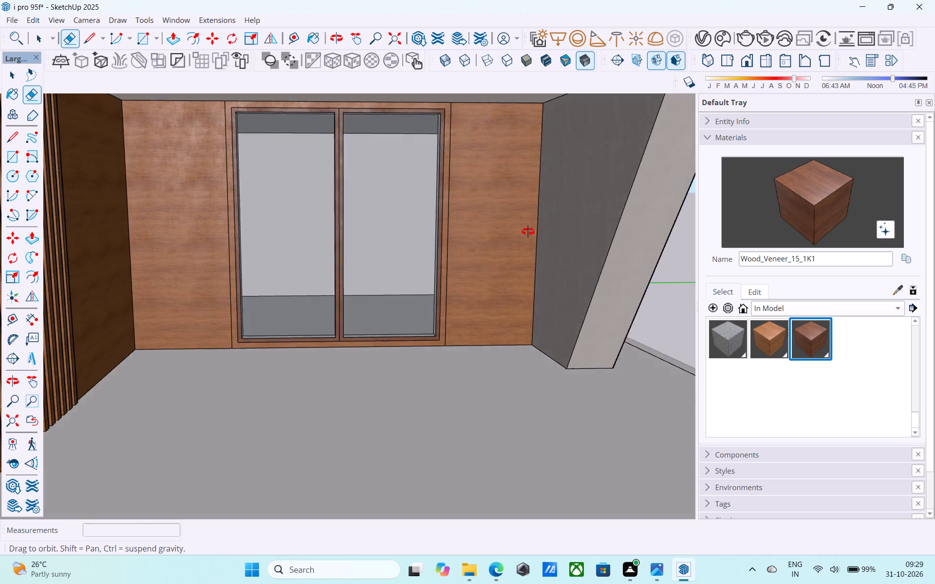
Examine the terrace corner, the slanted wall and the wood-framed side window from several angles.
middle_drag(528, 232, 405, 286)
scroll(491, 262, down, 6)
middle_drag(486, 260, 440, 242)
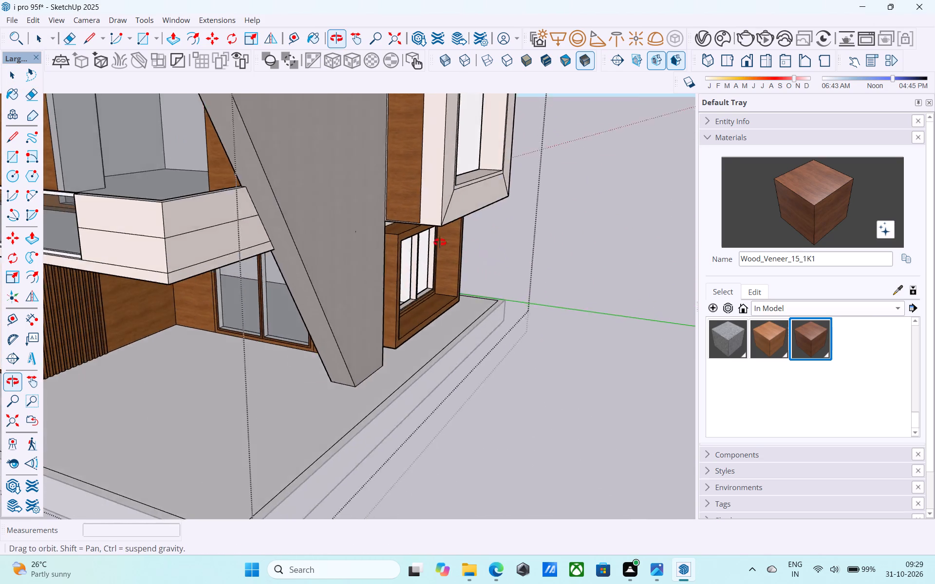
middle_drag(440, 242, 425, 237)
scroll(372, 205, up, 13)
middle_drag(361, 231, 341, 187)
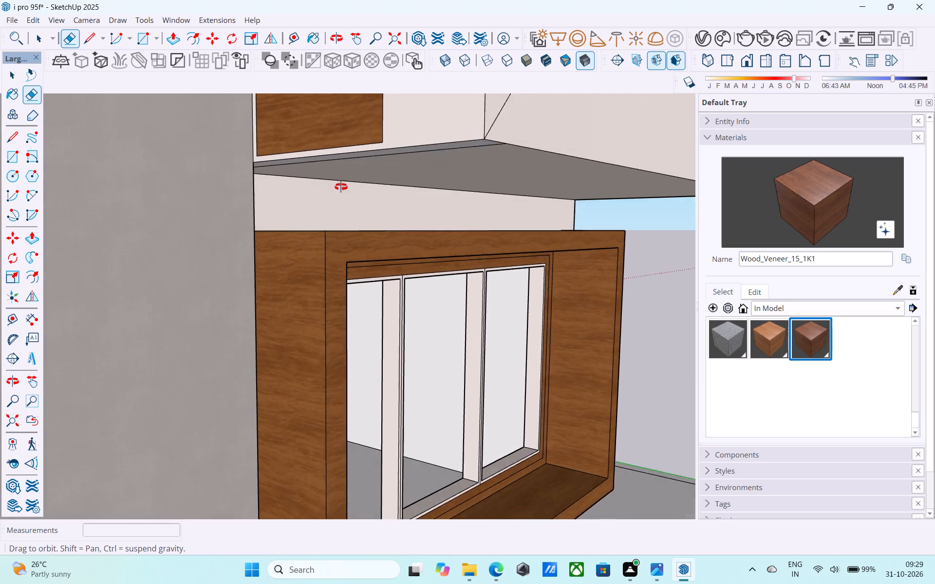
middle_drag(341, 187, 489, 175)
scroll(566, 176, down, 11)
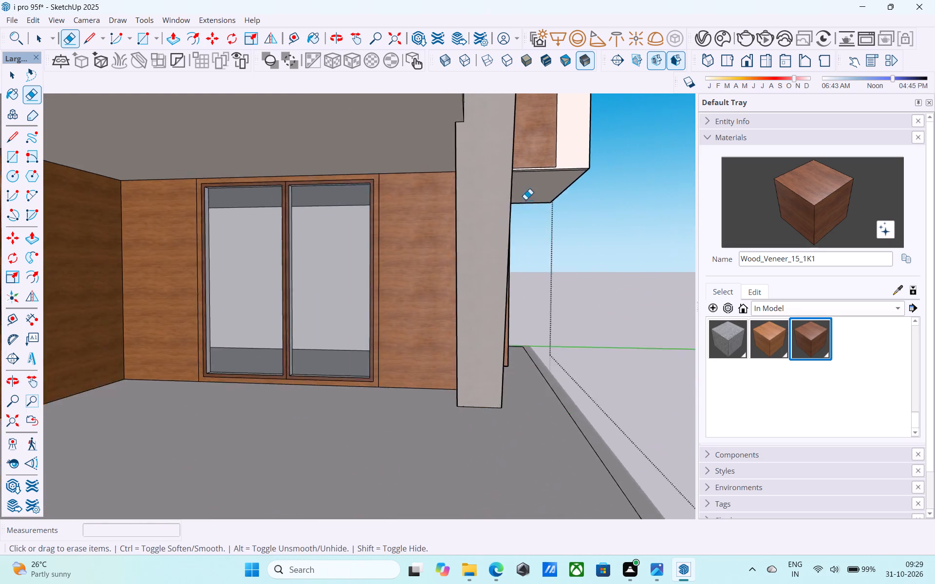
middle_drag(521, 197, 539, 198)
scroll(539, 198, down, 4)
middle_drag(537, 199, 513, 205)
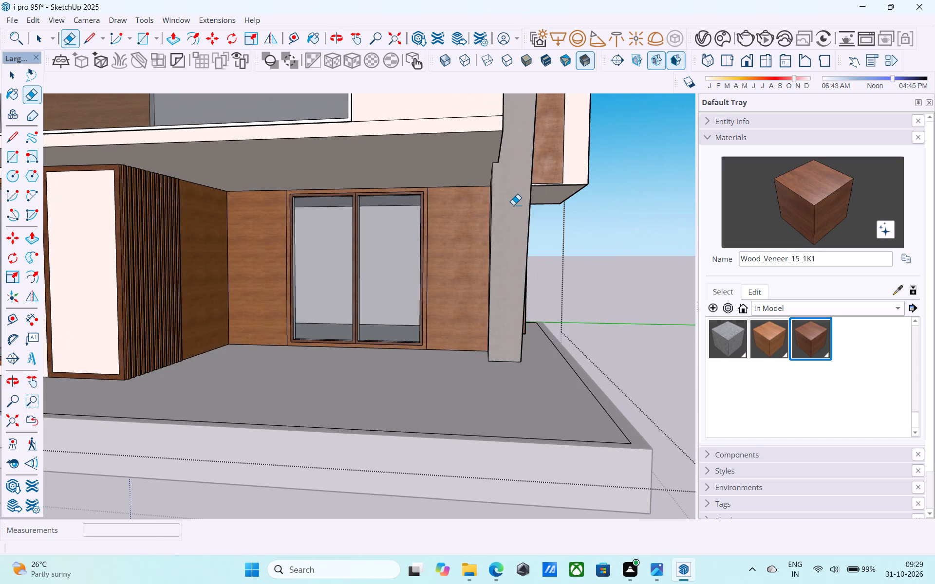
Save the model.
key(ctrl+s)
key(space)
Erase the long dashed guide lines crossing the house inside its group, leaving the group when finished.
scroll(515, 203, down, 10)
middle_drag(518, 212, 486, 259)
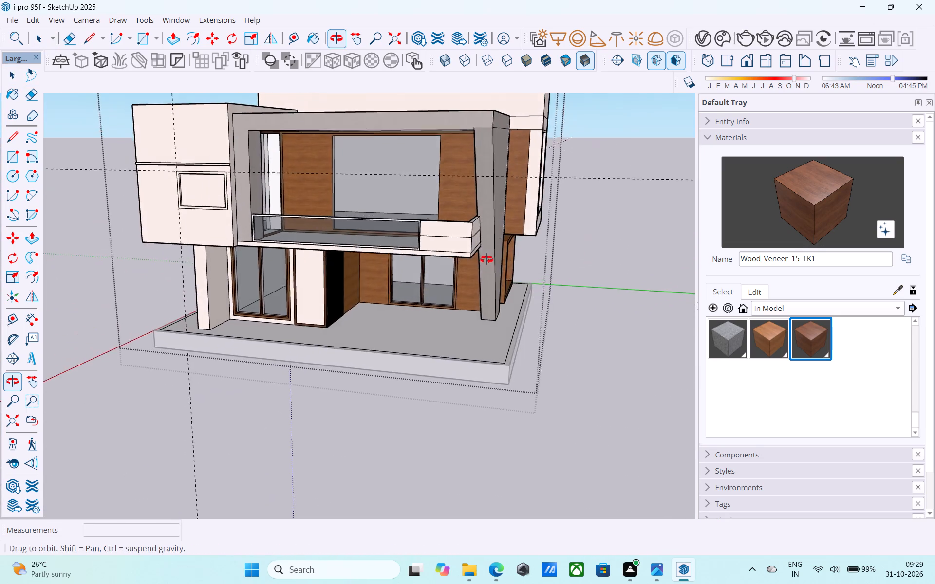
middle_drag(486, 259, 440, 272)
scroll(586, 207, down, 6)
middle_drag(606, 196, 571, 170)
scroll(304, 203, down, 3)
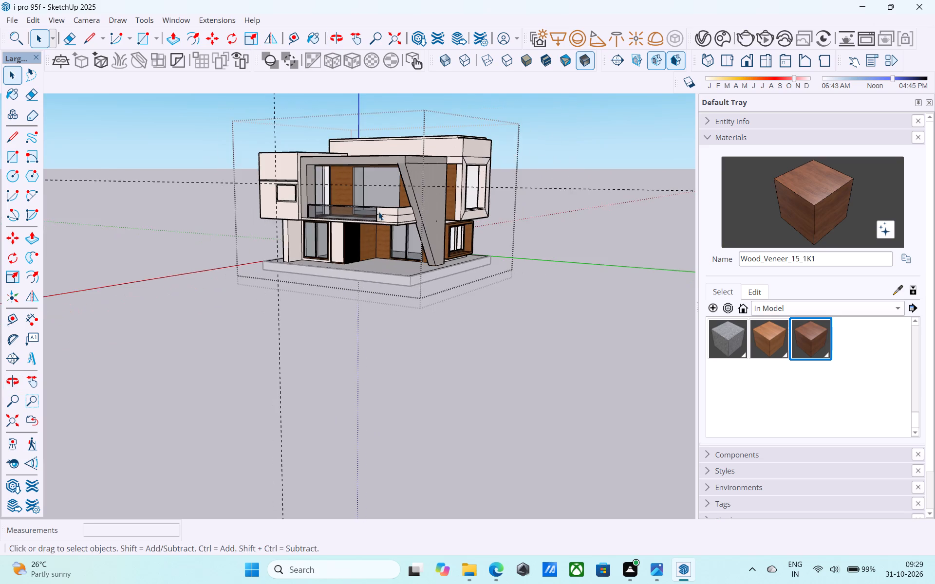
middle_drag(516, 226, 540, 240)
click(561, 237)
click(560, 237)
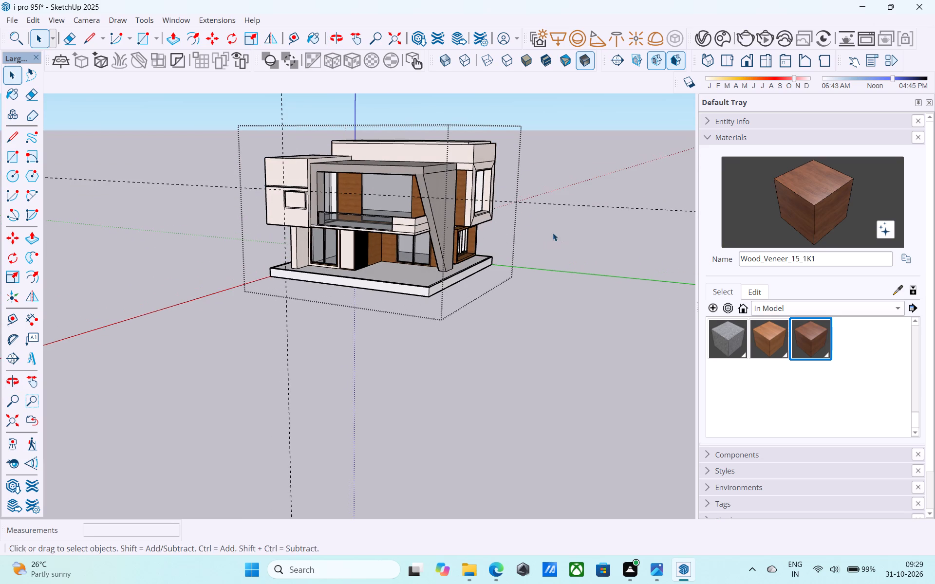
click(527, 204)
double_click(413, 201)
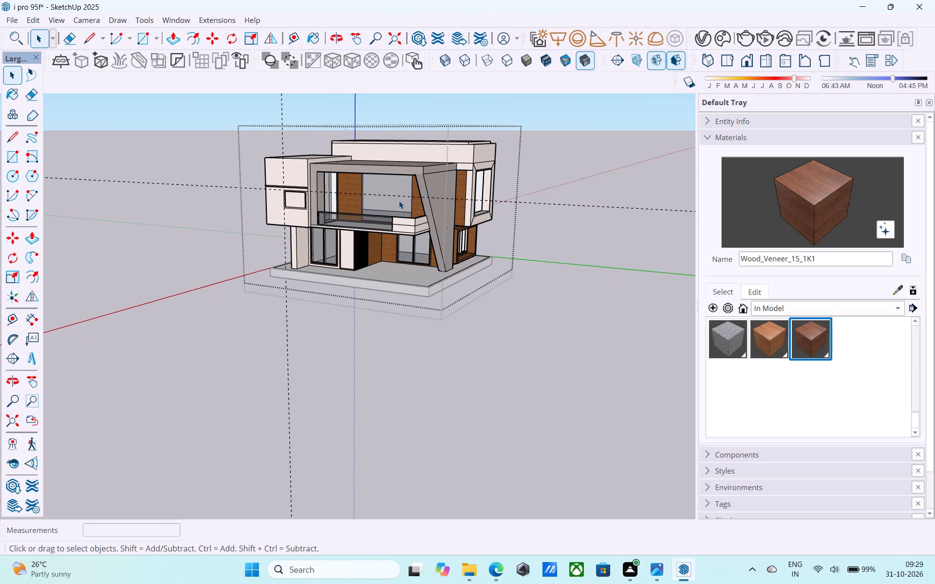
key(e)
drag(246, 129, 296, 117)
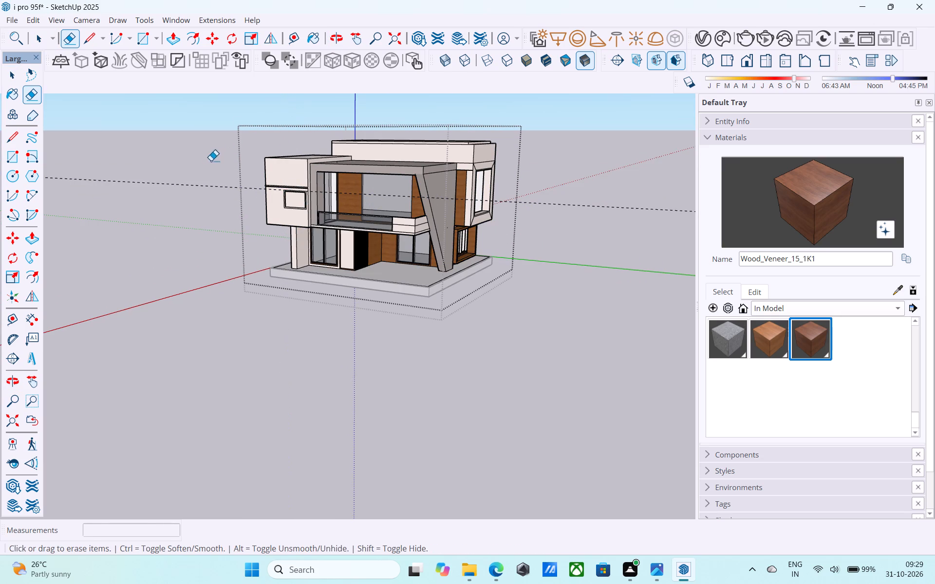
drag(207, 162, 176, 239)
key(space)
click(525, 248)
Save the model with the guide lines removed.
key(ctrl+s)
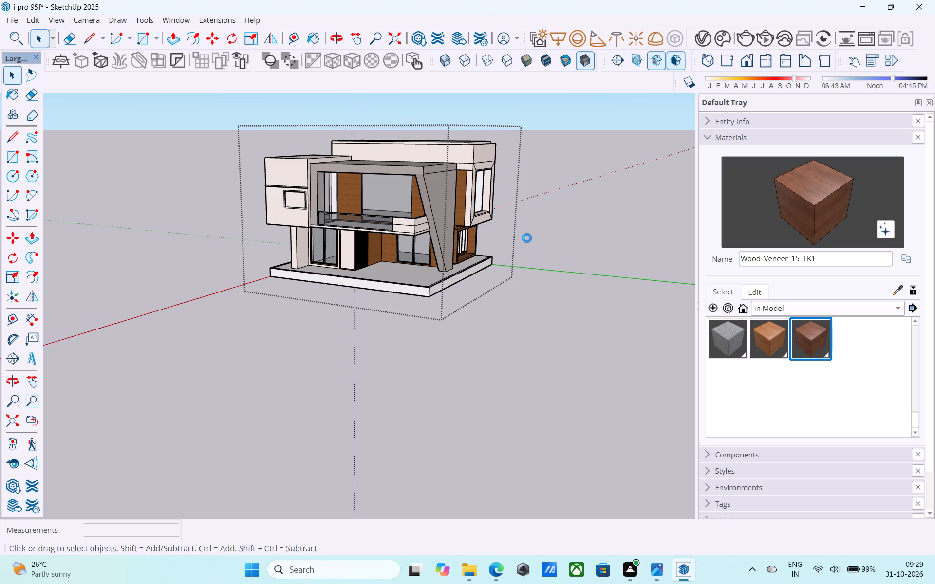
ctrl+click(539, 227)
key(ctrl+s)
Frame the whole house from the front corner and set the sun's time of day to mid-morning.
middle_drag(542, 223, 541, 190)
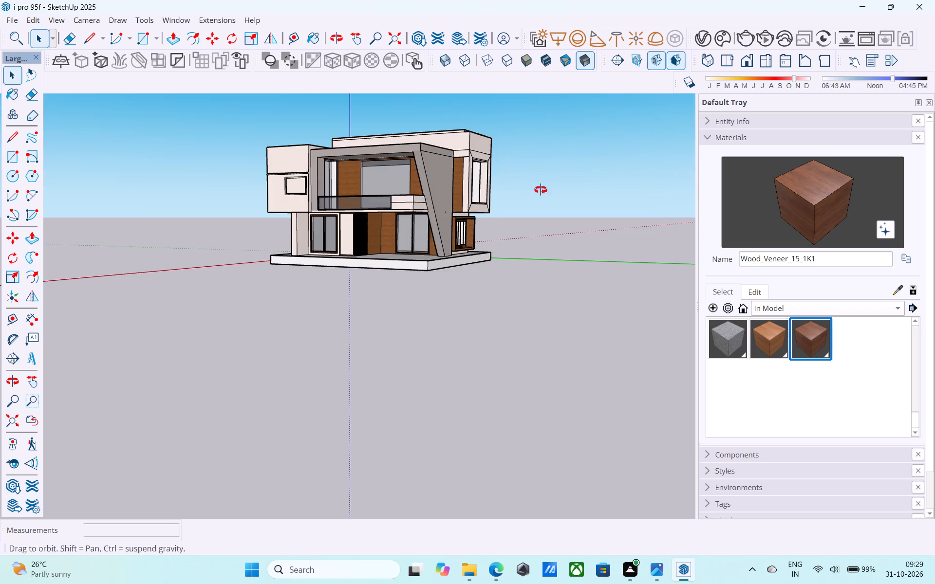
middle_drag(541, 190, 541, 189)
shift+middle_drag(484, 198, 524, 249)
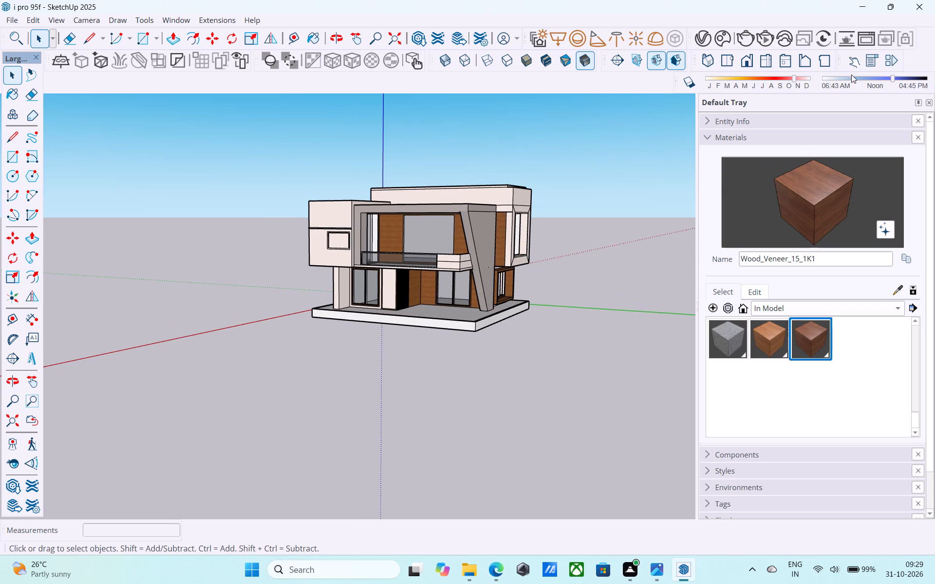
click(860, 78)
middle_drag(639, 162, 641, 166)
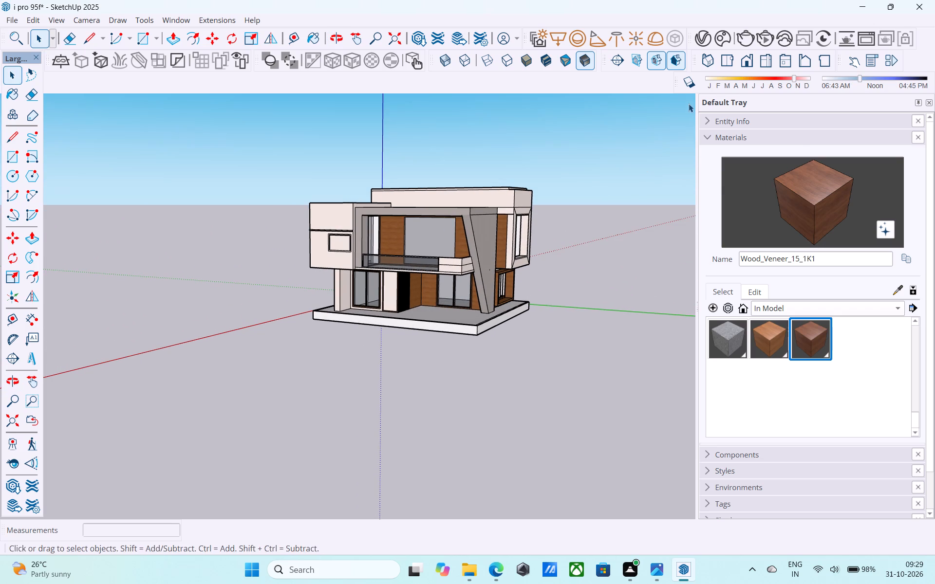
click(690, 85)
click(685, 89)
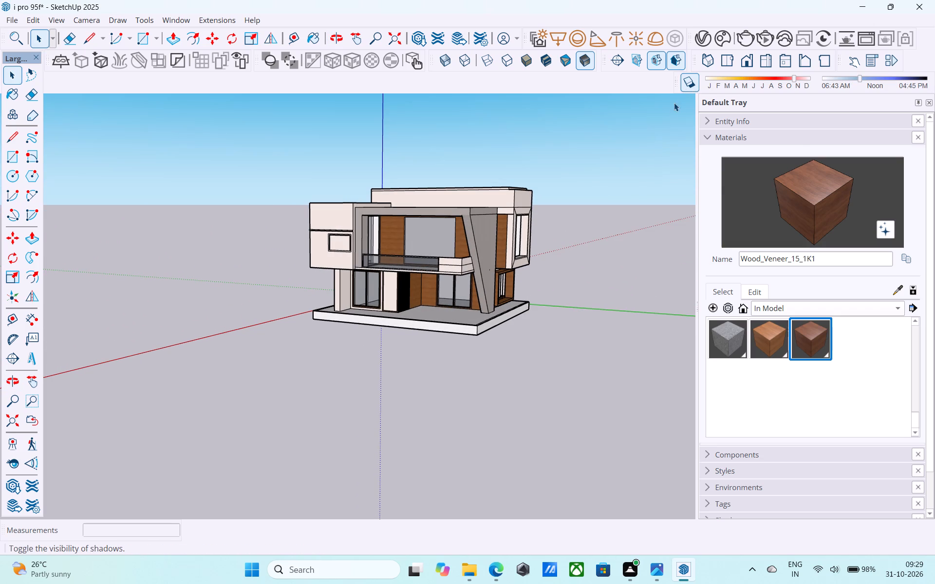
Render the current exterior view with V-Ray, examine the facade close up, and close the frame buffer.
click(737, 42)
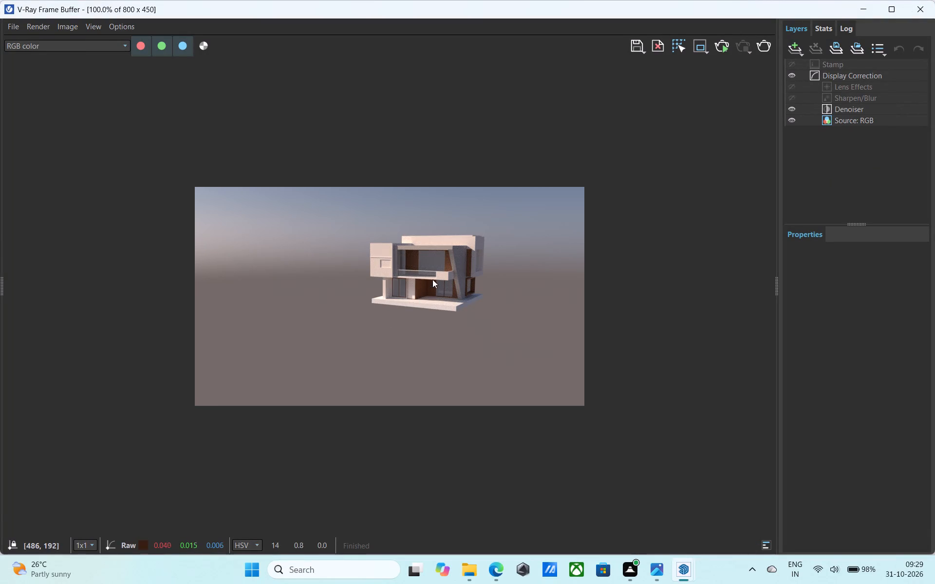
scroll(432, 276, up, 2)
middle_drag(432, 275, 444, 343)
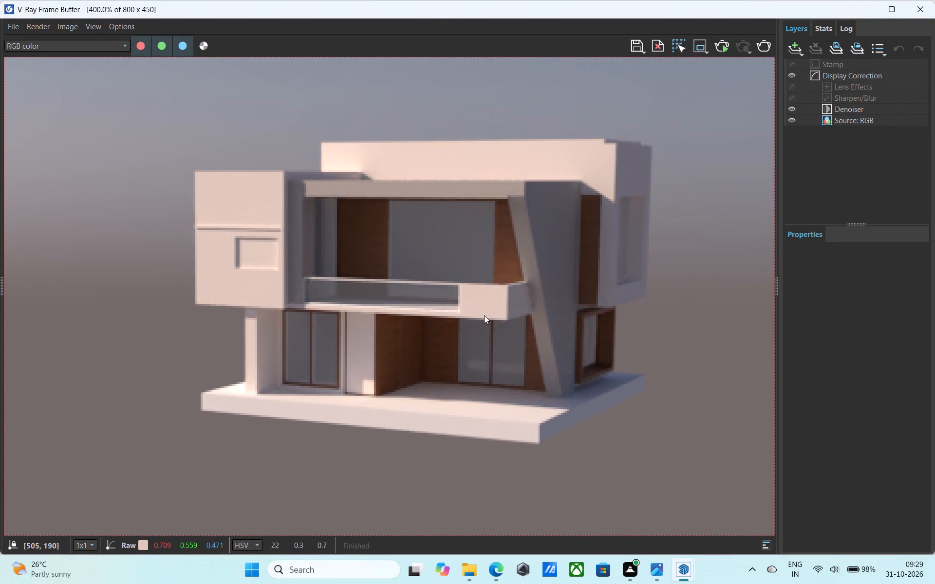
scroll(517, 225, up, 1)
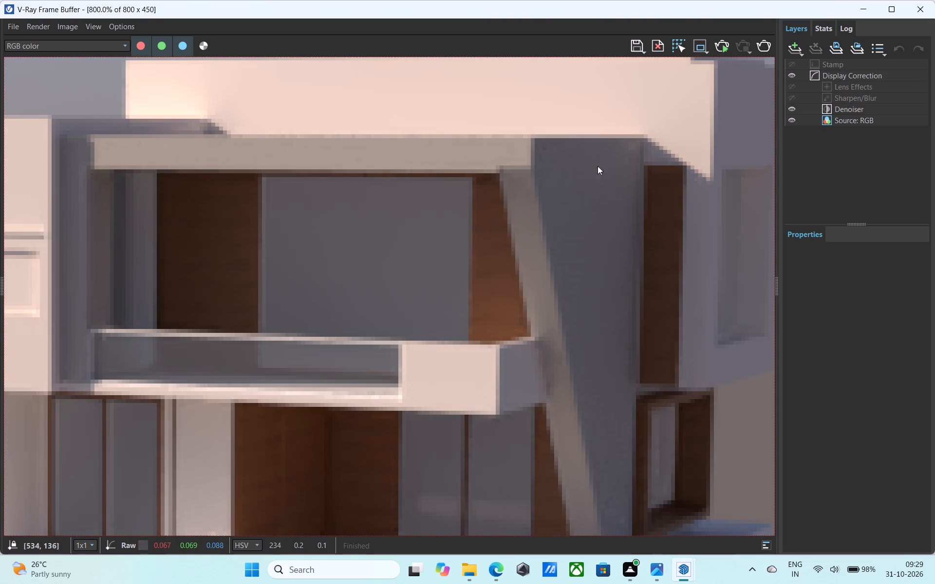
click(925, 16)
Examine the house's front and side facades from the slanted-wall corner.
middle_drag(631, 246, 605, 231)
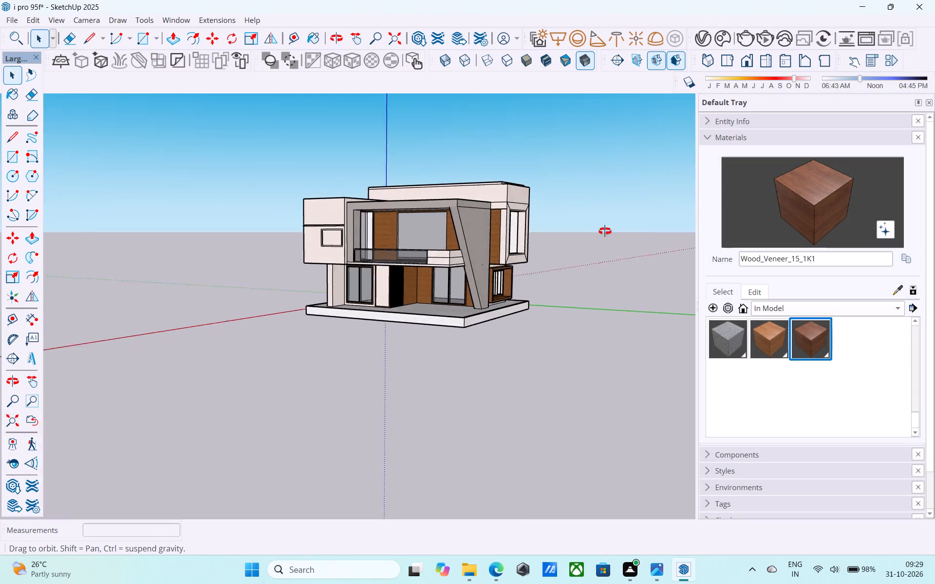
middle_drag(605, 231, 502, 227)
scroll(360, 187, up, 3)
middle_drag(370, 190, 416, 238)
scroll(416, 238, up, 1)
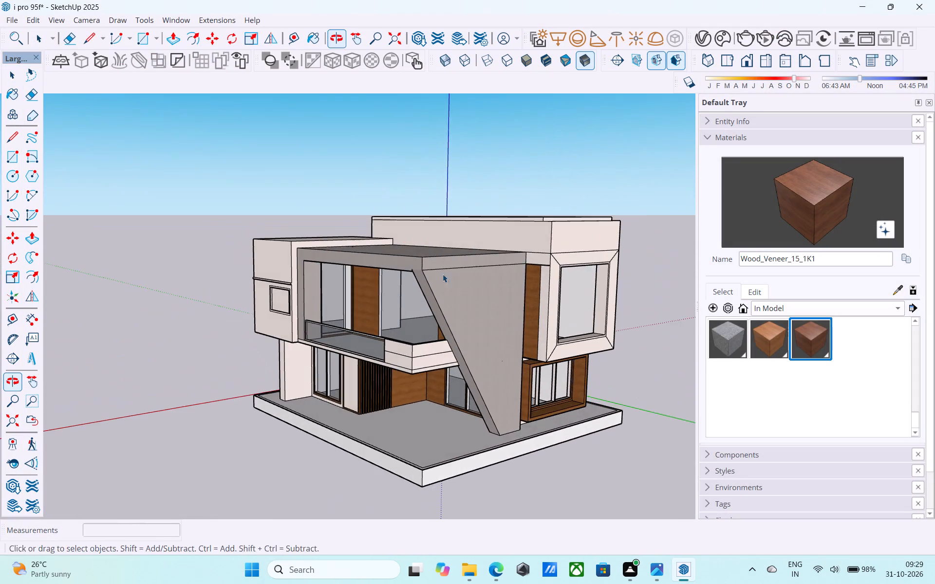
scroll(487, 310, up, 1)
middle_drag(486, 310, 498, 280)
scroll(498, 279, up, 2)
shift+middle_drag(498, 279, 467, 274)
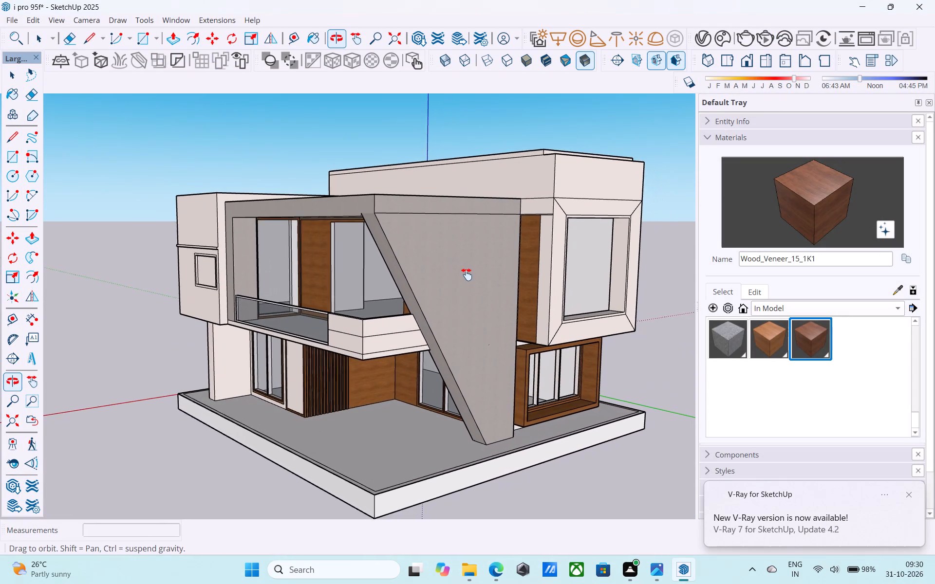
shift+middle_drag(467, 274, 474, 263)
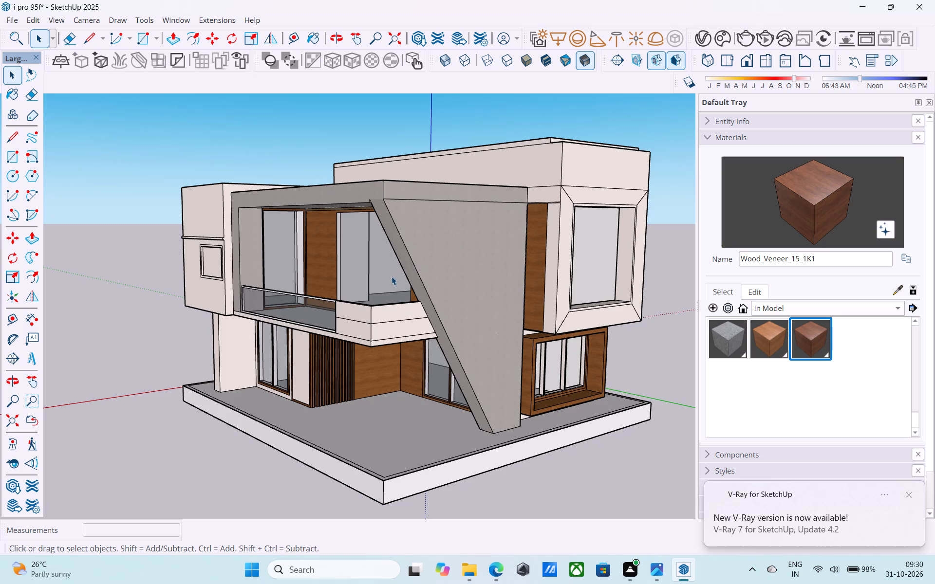
Render the slanted-wall corner view with V-Ray, examine the upper facade and whole house, and close the frame buffer.
middle_drag(392, 276, 401, 281)
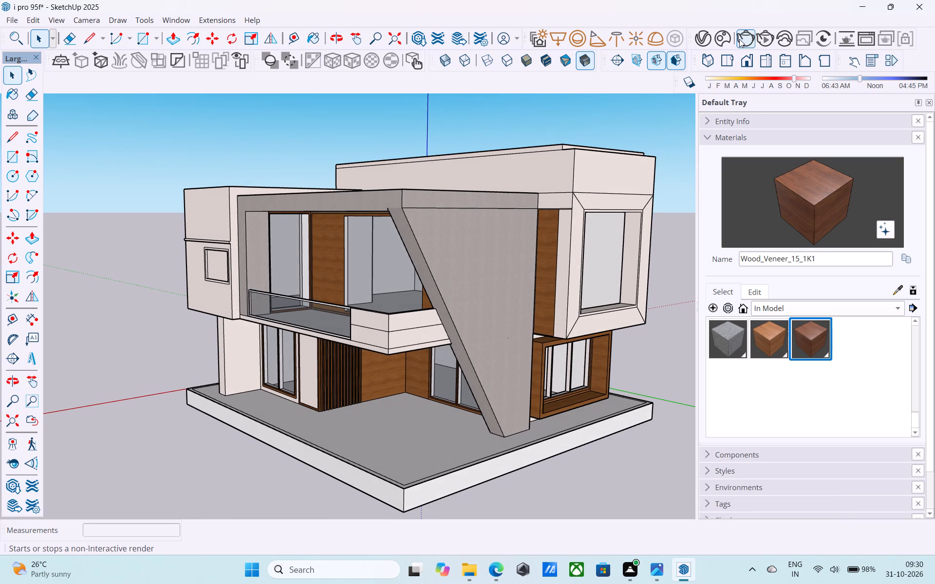
click(739, 39)
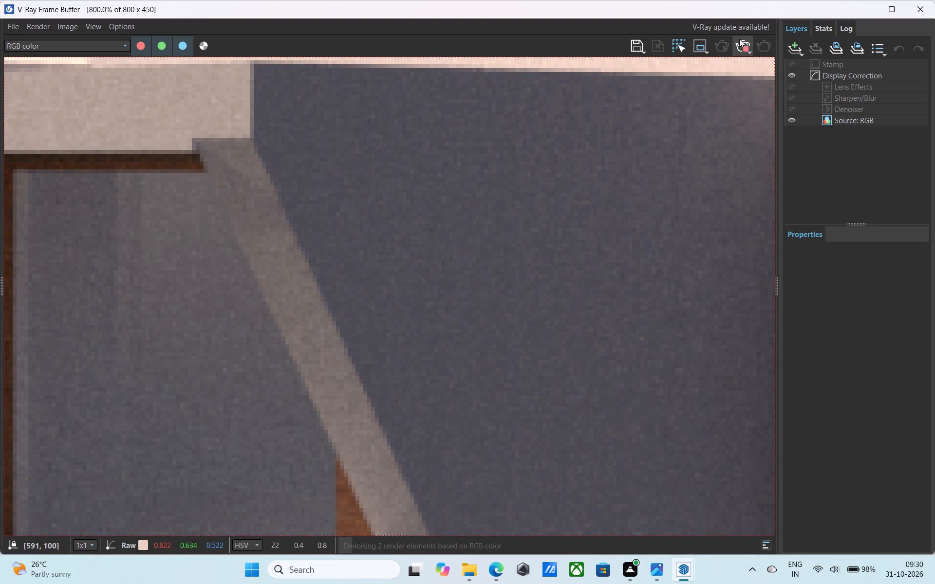
scroll(543, 215, down, 2)
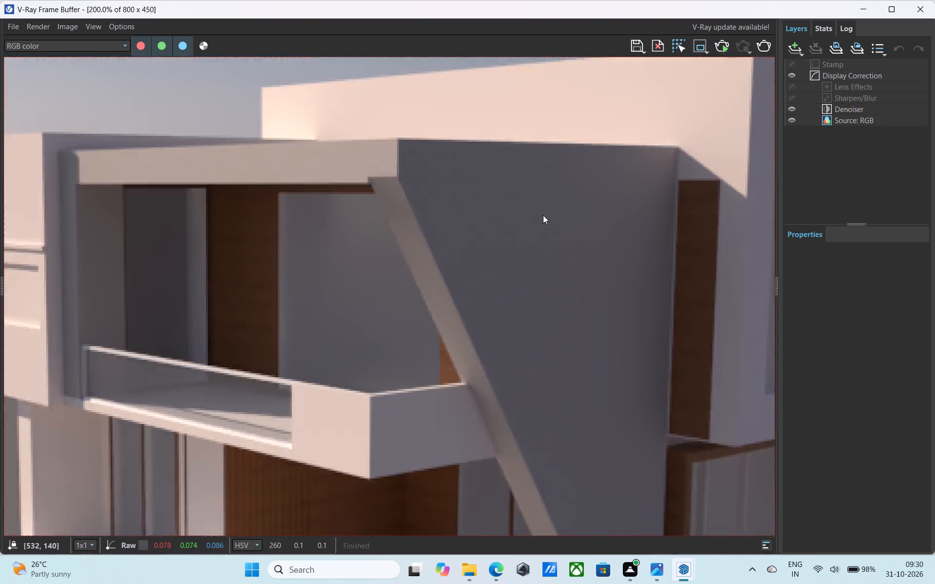
scroll(543, 215, down, 1)
scroll(448, 271, up, 1)
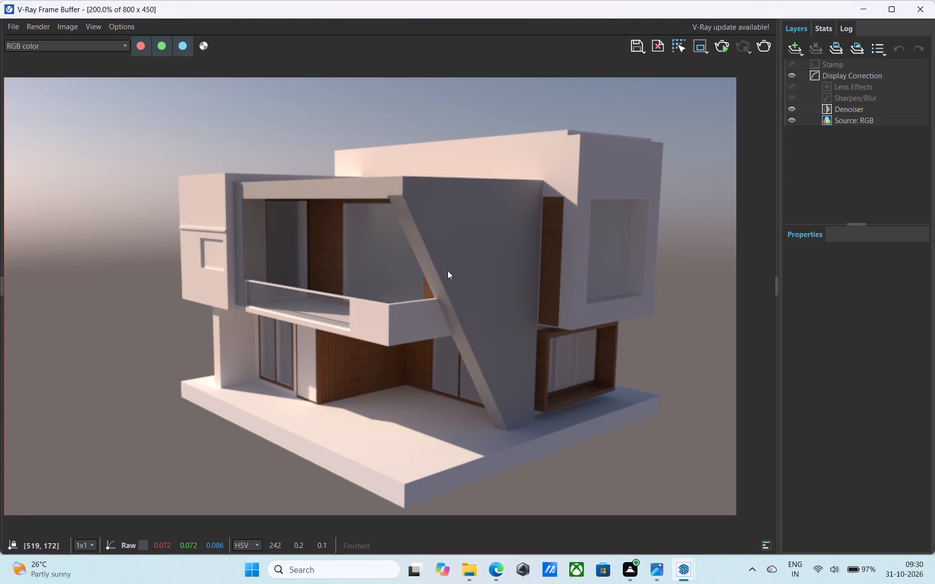
click(931, 7)
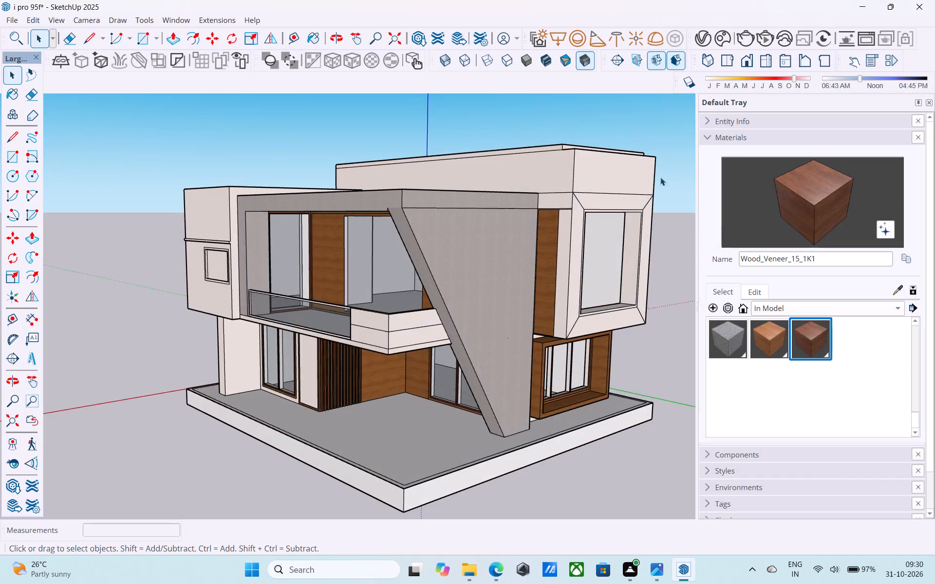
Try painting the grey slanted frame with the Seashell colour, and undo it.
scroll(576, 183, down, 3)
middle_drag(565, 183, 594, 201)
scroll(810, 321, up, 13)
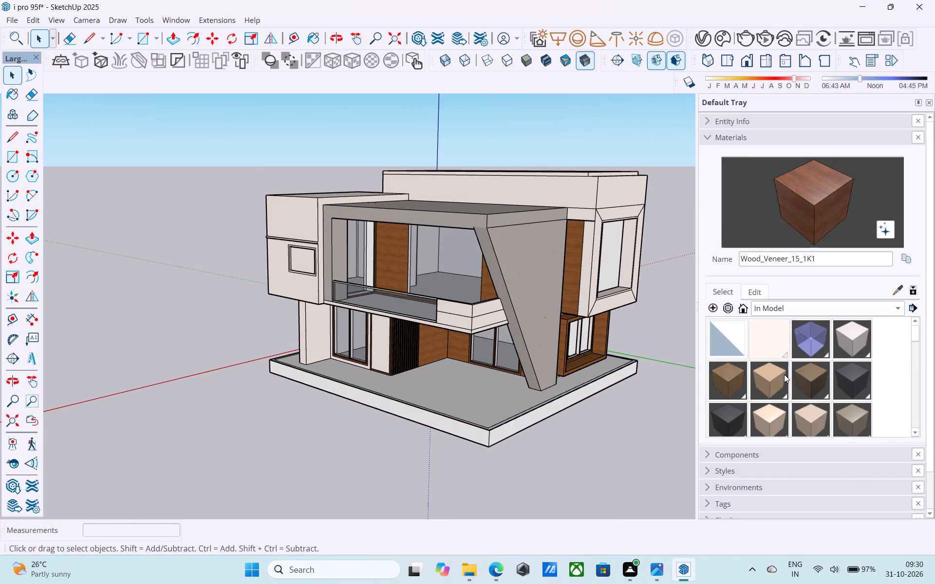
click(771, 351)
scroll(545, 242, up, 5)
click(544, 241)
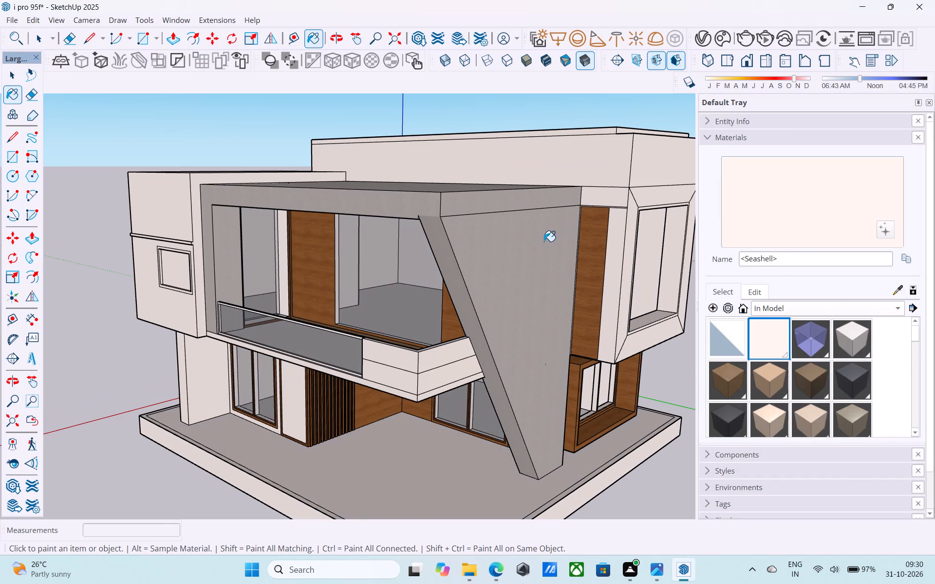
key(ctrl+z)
Open the house group and paint the slanted frame's outer faces, top and soffit with D01_Frost_White from Solid Colors.
key(space)
double_click(543, 240)
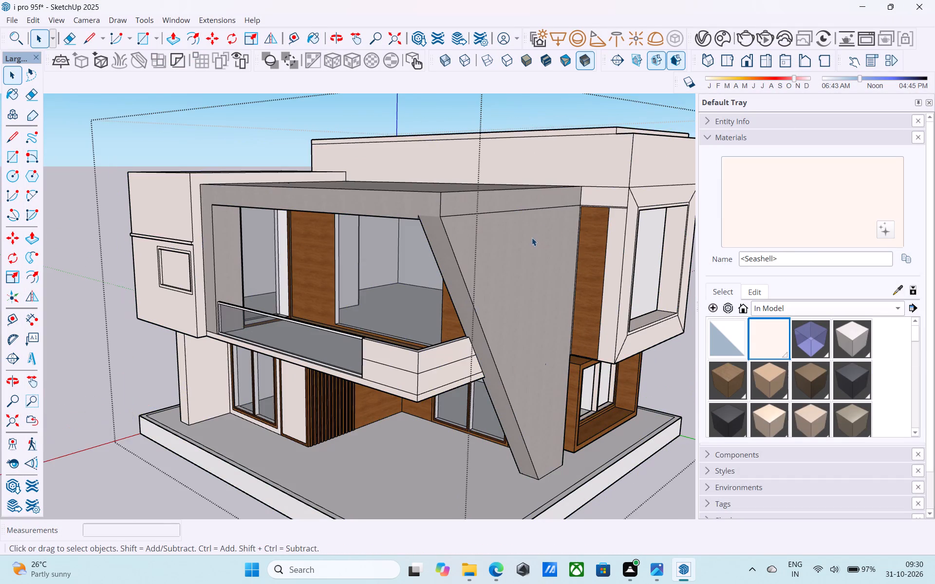
double_click(532, 237)
scroll(788, 335, down, 5)
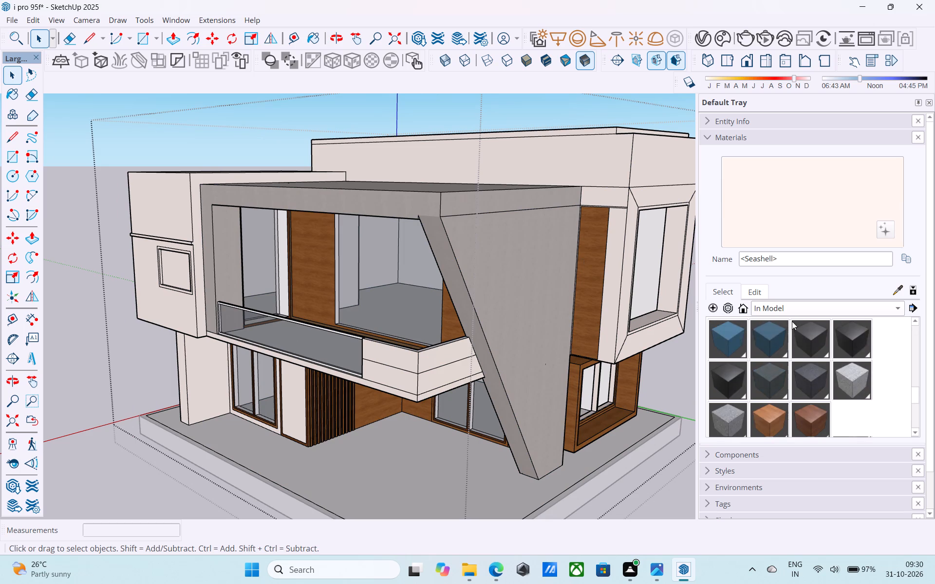
click(790, 314)
click(776, 428)
scroll(770, 389, down, 6)
click(728, 389)
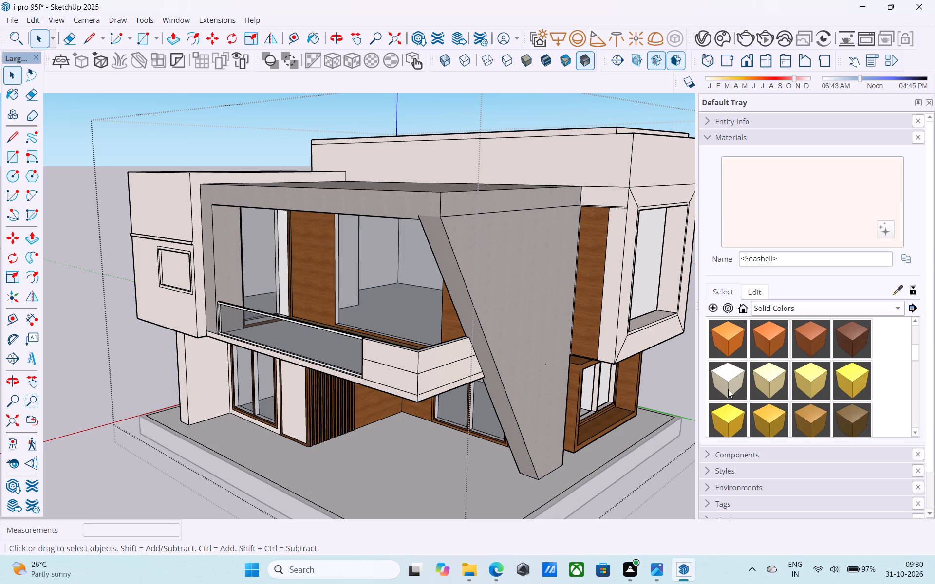
click(450, 211)
scroll(455, 218, up, 4)
click(459, 224)
click(409, 195)
middle_drag(407, 187, 406, 249)
click(413, 214)
middle_drag(418, 261, 444, 152)
scroll(455, 237, up, 4)
click(454, 237)
click(368, 236)
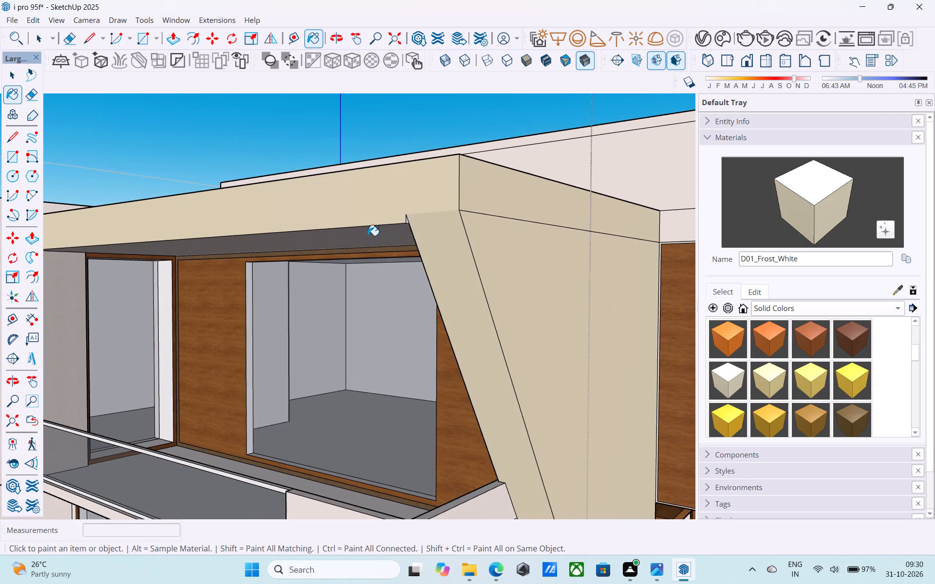
Paint the inner side faces of the balcony frame and slanted wall with D01_Frost_White.
scroll(373, 225, down, 7)
middle_drag(396, 266, 594, 225)
scroll(608, 240, up, 4)
click(605, 240)
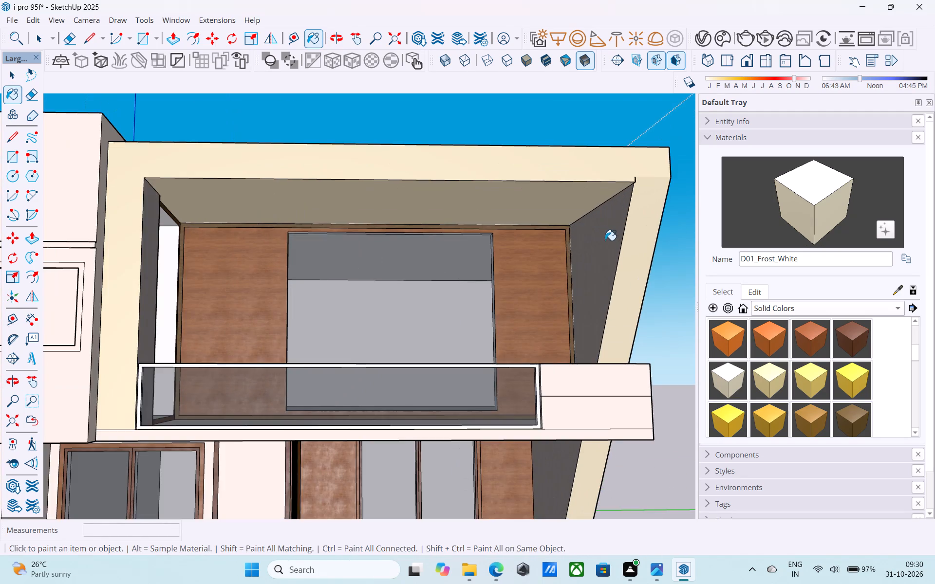
scroll(605, 240, down, 6)
scroll(603, 354, up, 5)
click(547, 389)
scroll(573, 312, down, 1)
scroll(573, 312, up, 1)
scroll(573, 312, down, 5)
middle_drag(565, 305, 415, 313)
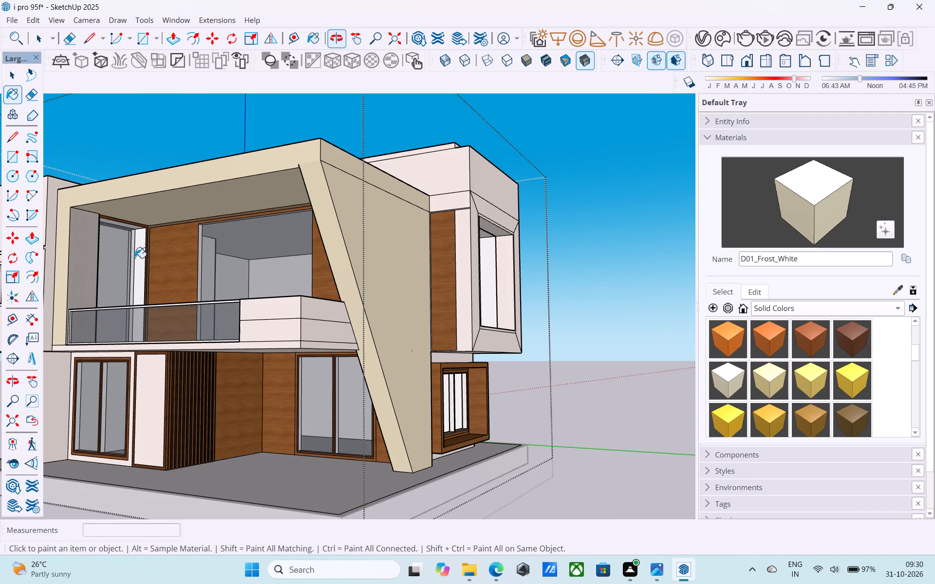
click(81, 246)
Paint the upper walls behind the slanted frame and the adjoining projecting-window surround faces with C01_Vanilla_Cream.
scroll(513, 235, down, 8)
middle_drag(507, 250, 457, 323)
scroll(309, 324, up, 2)
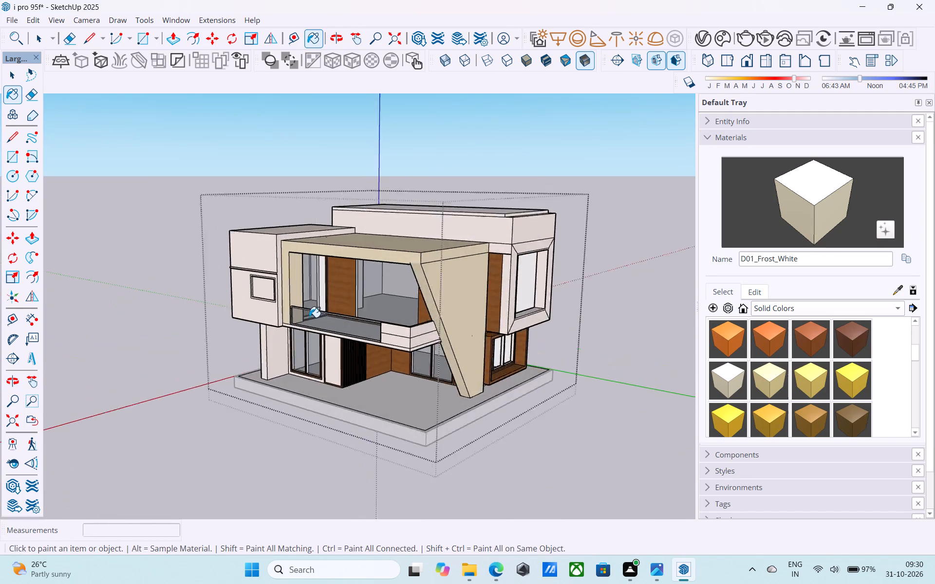
scroll(309, 317, up, 3)
middle_drag(340, 286, 349, 317)
scroll(530, 237, down, 5)
middle_drag(532, 240, 513, 228)
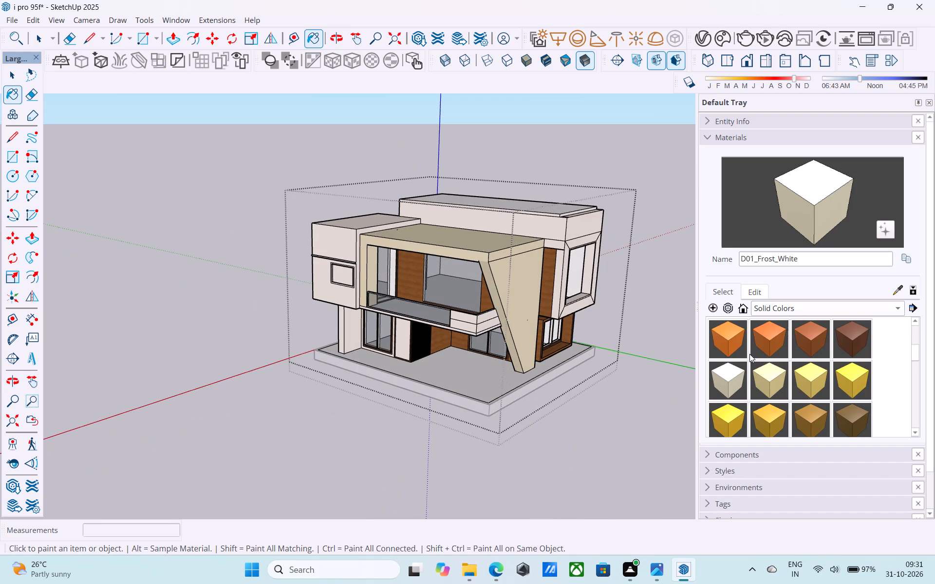
scroll(771, 353, up, 3)
click(731, 421)
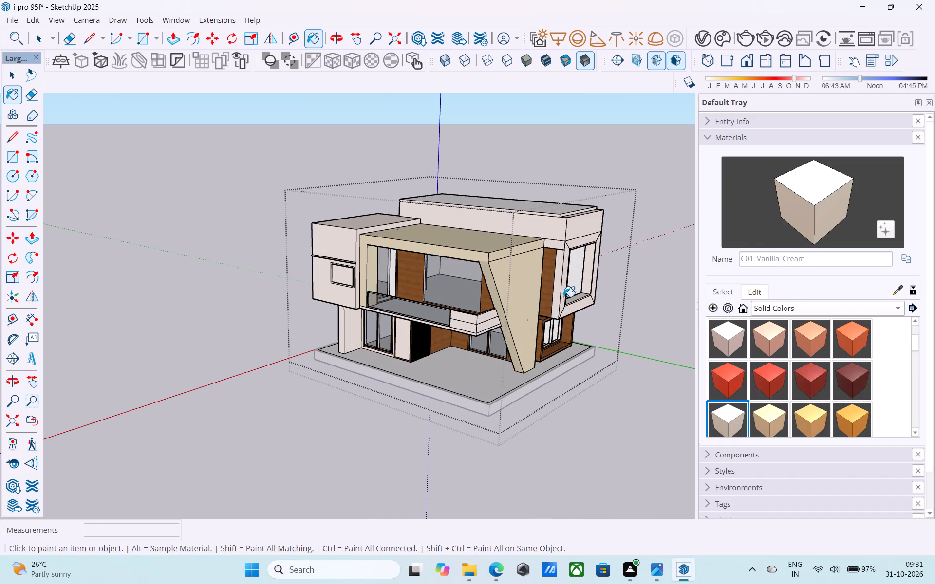
scroll(558, 293, up, 3)
click(521, 202)
scroll(573, 203, up, 7)
click(573, 203)
click(549, 251)
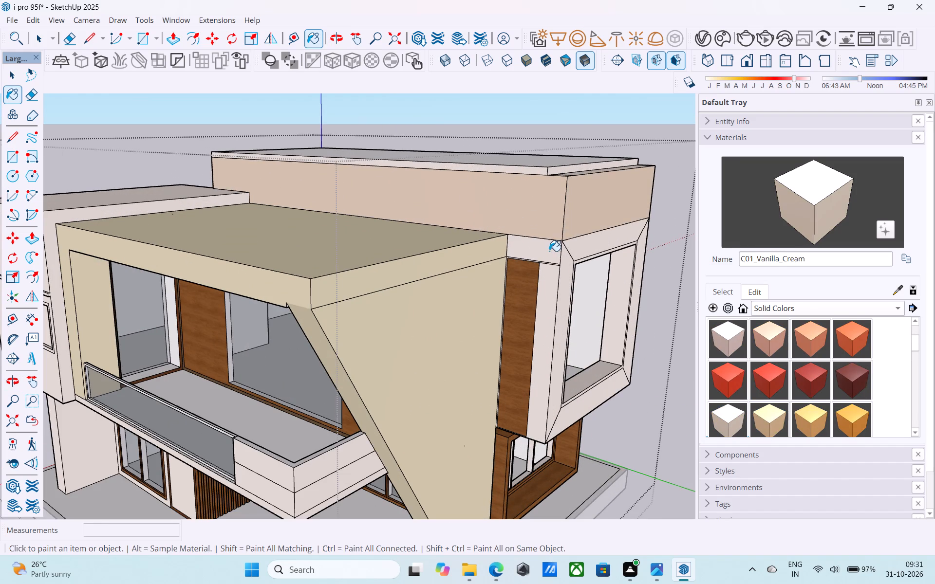
click(569, 247)
drag(571, 259, 566, 259)
click(551, 276)
Erase the vertical edge separating the upper wood panel from the narrow strip beside the projecting window.
scroll(555, 279, down, 3)
middle_drag(555, 281, 557, 236)
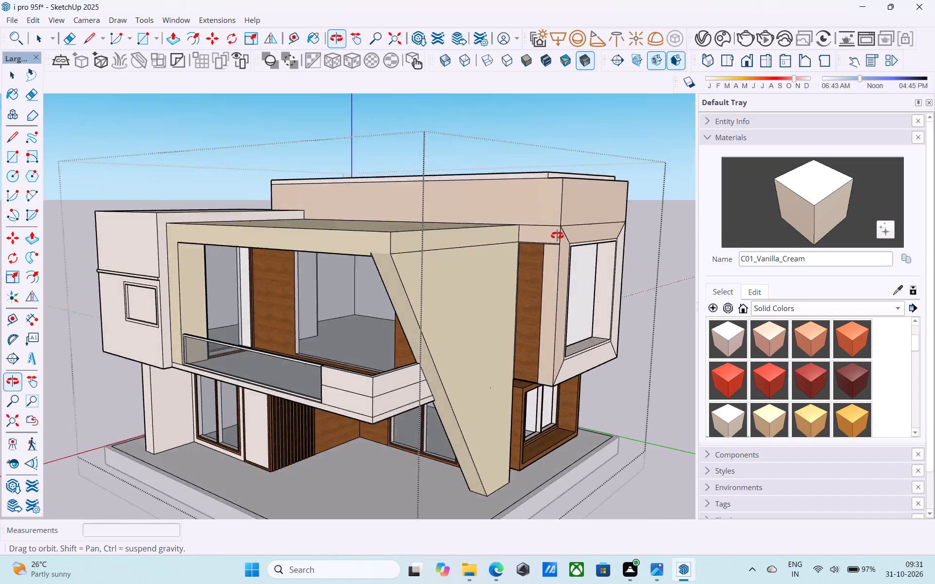
middle_drag(557, 236, 536, 266)
scroll(536, 266, up, 8)
key(e)
drag(528, 290, 518, 290)
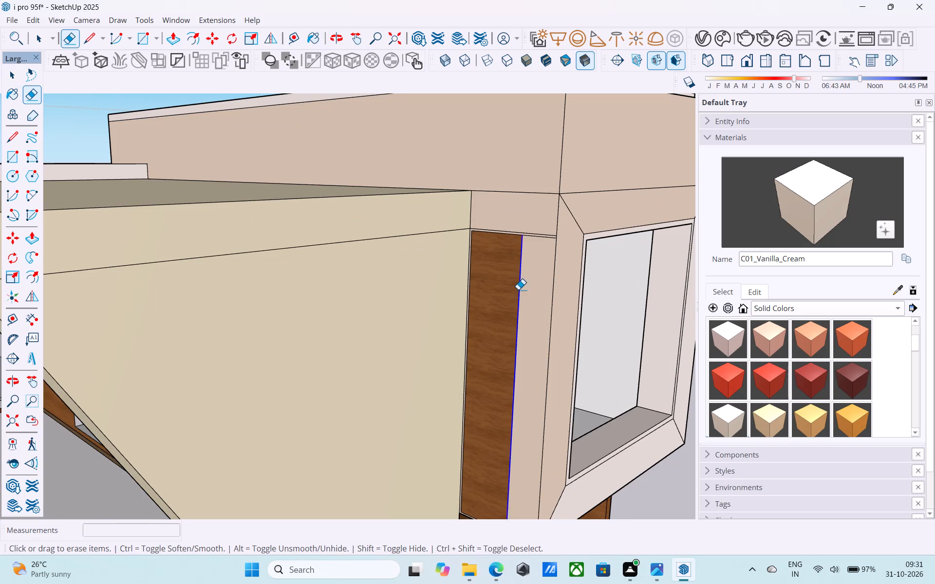
drag(518, 290, 516, 290)
key(space)
Paint the remaining bevelled faces of the projecting upper window's surround with C01_Vanilla_Cream.
click(776, 206)
middle_drag(644, 239, 609, 215)
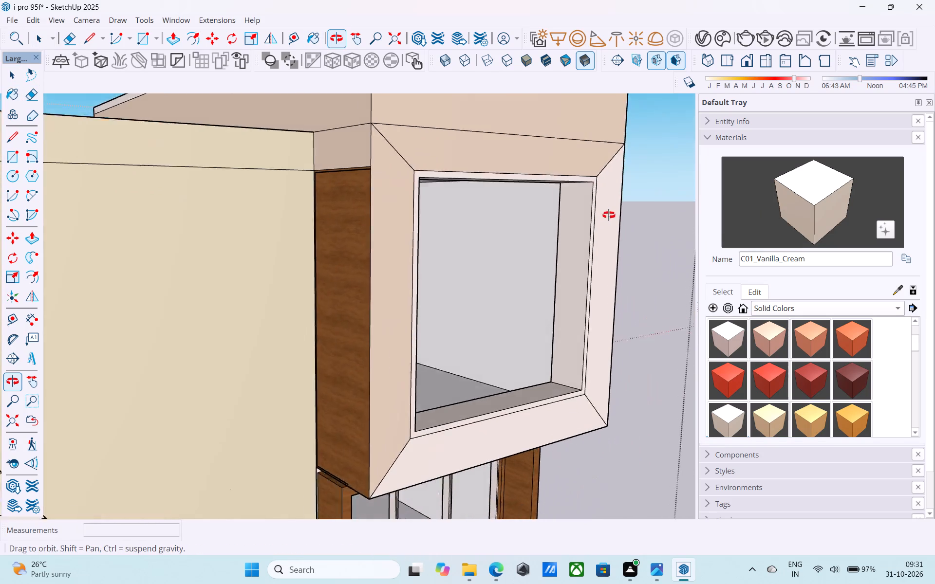
middle_drag(609, 215, 610, 213)
scroll(614, 214, down, 5)
scroll(521, 334, up, 5)
click(527, 330)
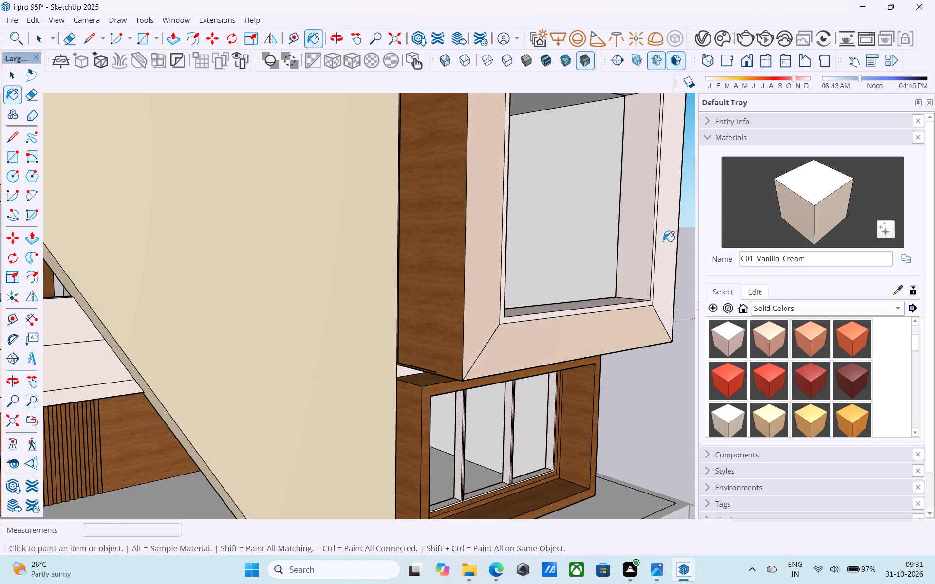
click(663, 241)
Paint the roof, front faces and outer side wall of the cantilevered small-window block with C01_Vanilla_Cream.
scroll(636, 269, down, 8)
middle_drag(624, 283, 626, 356)
scroll(317, 258, up, 3)
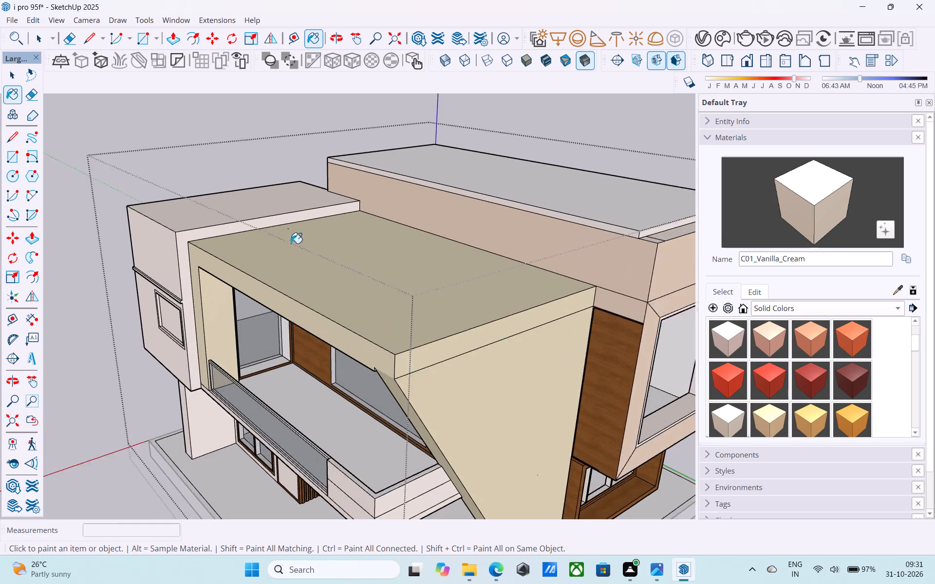
click(247, 218)
click(230, 206)
drag(131, 244, 136, 242)
scroll(443, 172, down, 5)
middle_drag(303, 276, 390, 226)
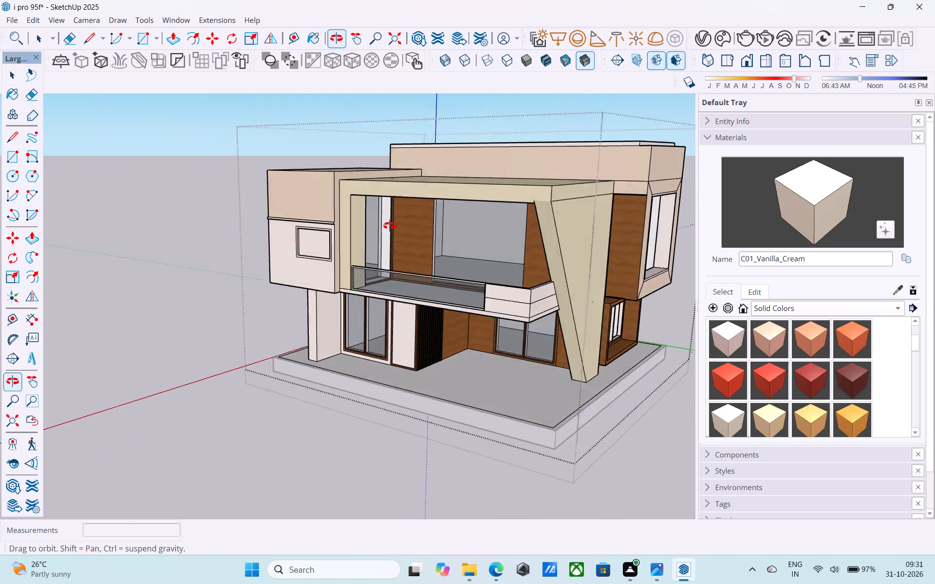
middle_drag(390, 226, 650, 218)
scroll(465, 255, up, 5)
click(450, 250)
click(394, 239)
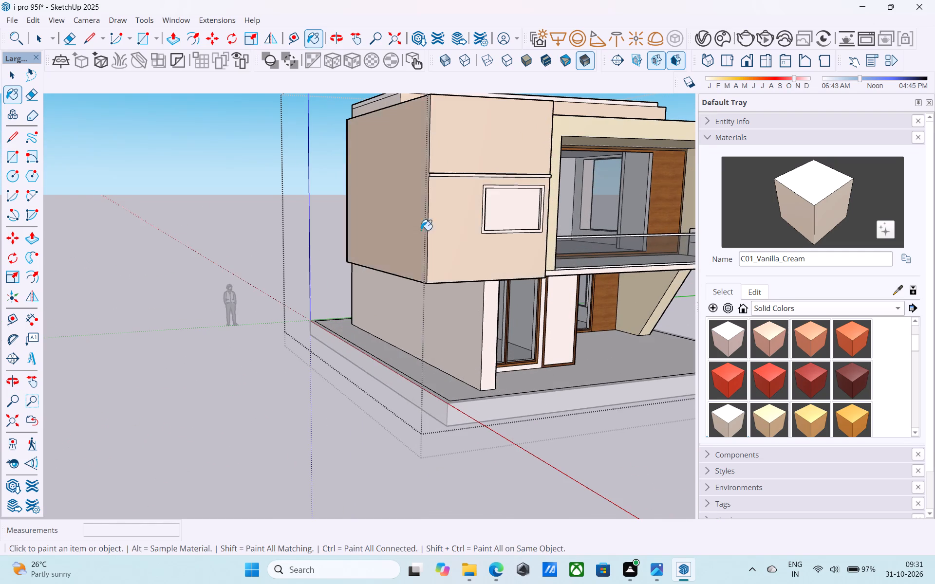
Paint the narrow strip and rear return of the cantilevered block with C01_Vanilla_Cream.
middle_drag(448, 227, 641, 225)
scroll(571, 157, up, 4)
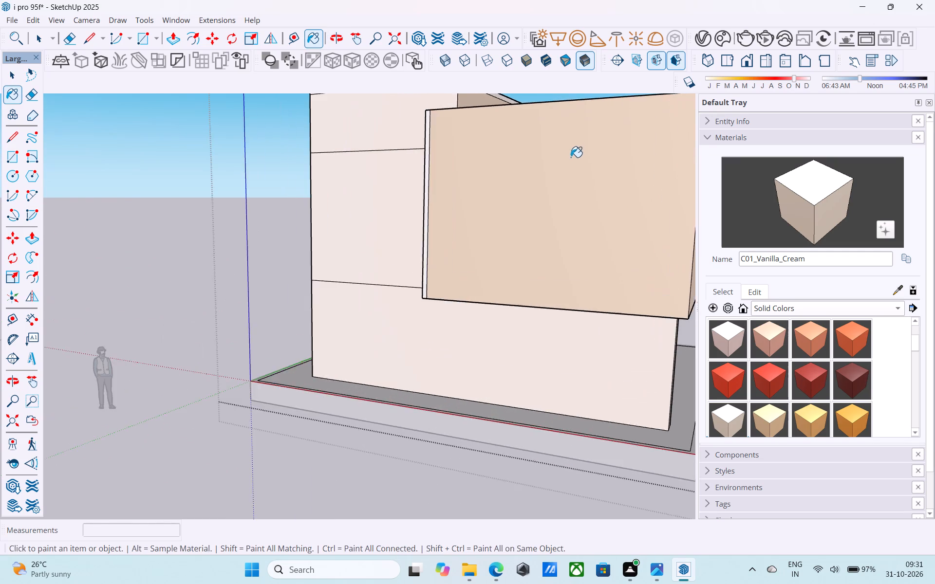
scroll(571, 157, up, 4)
middle_drag(548, 173, 723, 212)
scroll(477, 189, up, 4)
click(476, 188)
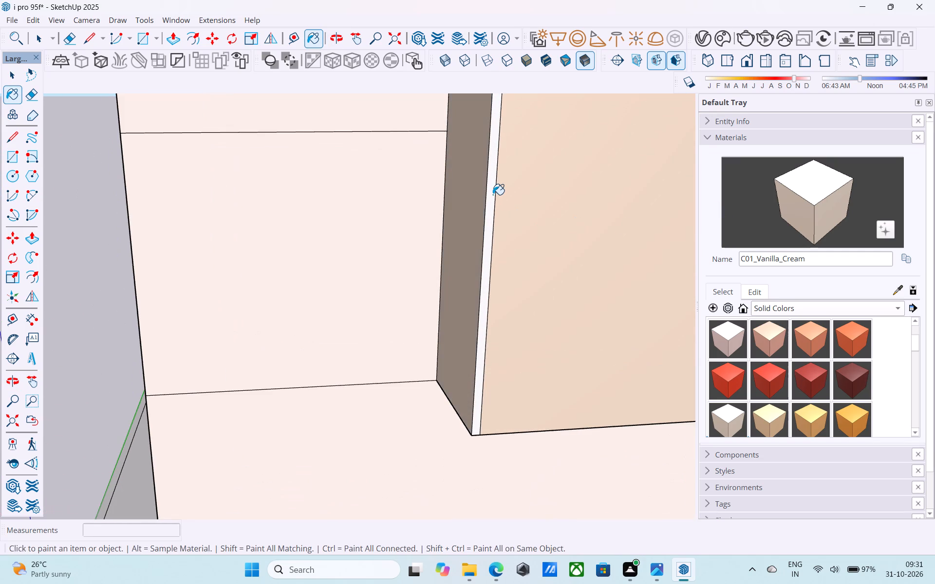
click(493, 195)
Paint every wall band on the house's side and rear with C01_Vanilla_Cream.
scroll(470, 205, up, 1)
scroll(447, 213, down, 9)
middle_drag(391, 239, 377, 239)
click(366, 186)
drag(374, 241, 372, 234)
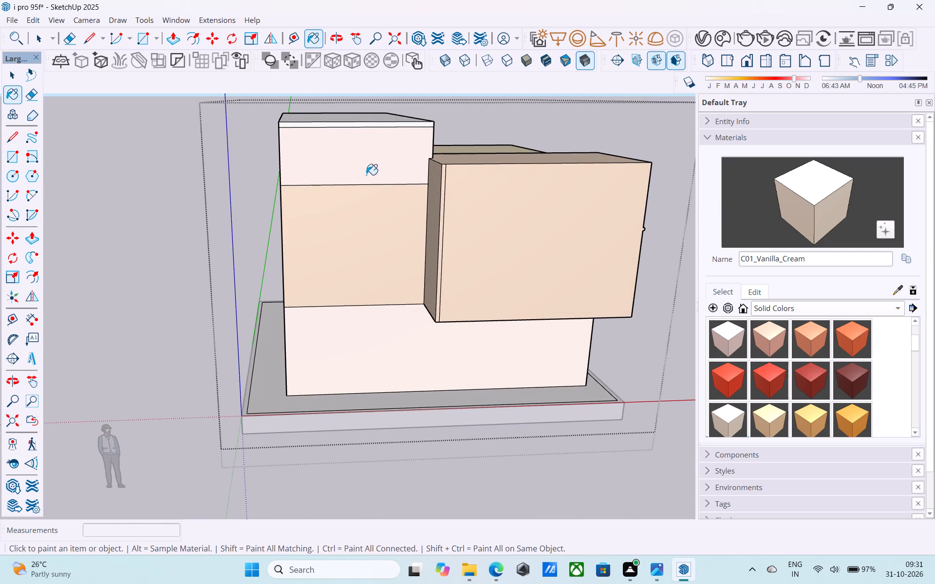
click(372, 164)
click(388, 364)
middle_drag(353, 326, 489, 310)
click(213, 243)
drag(257, 336, 254, 316)
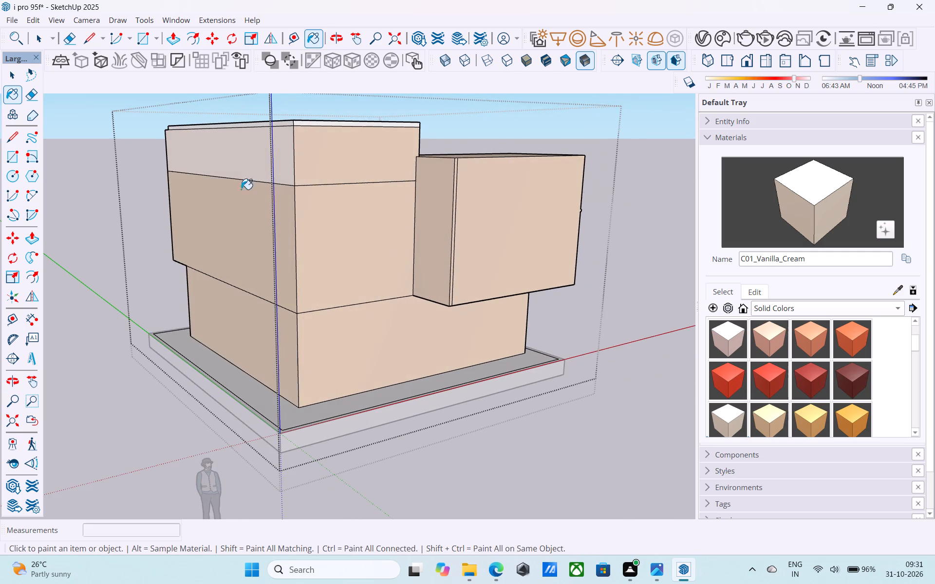
click(261, 163)
Paint the main roof slab's top and edge faces with C01_Vanilla_Cream.
scroll(321, 118, up, 4)
middle_drag(333, 156, 80, 244)
scroll(316, 241, down, 1)
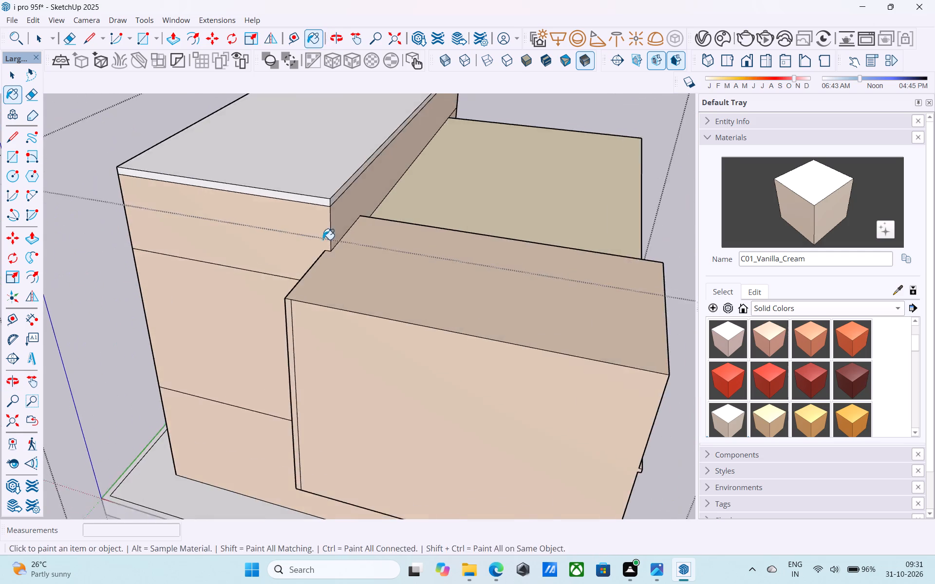
scroll(323, 239, down, 1)
middle_drag(335, 239, 227, 223)
scroll(303, 149, up, 7)
click(297, 196)
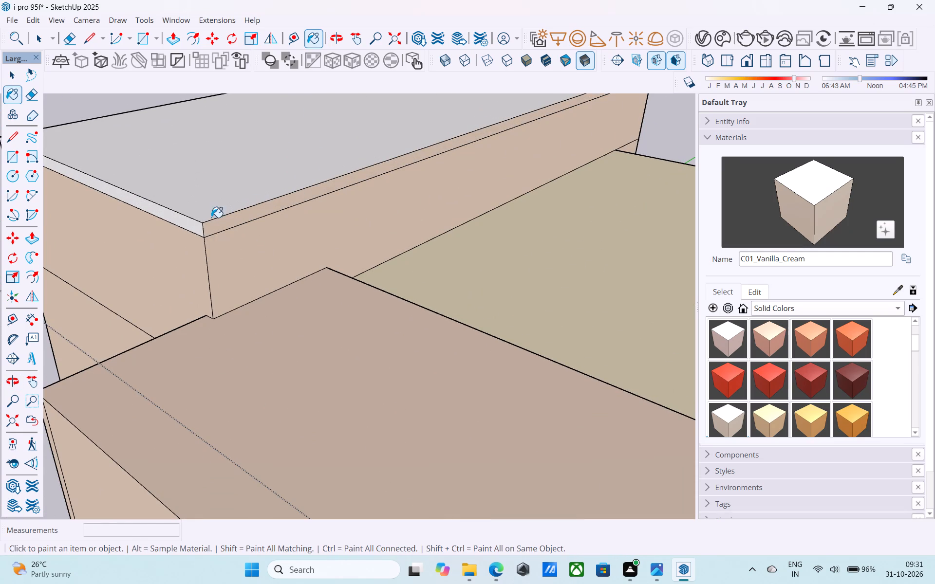
click(191, 230)
drag(201, 218, 206, 214)
Paint the small window's inset panel on the cantilevered block with C01_Vanilla_Cream.
scroll(292, 200, down, 10)
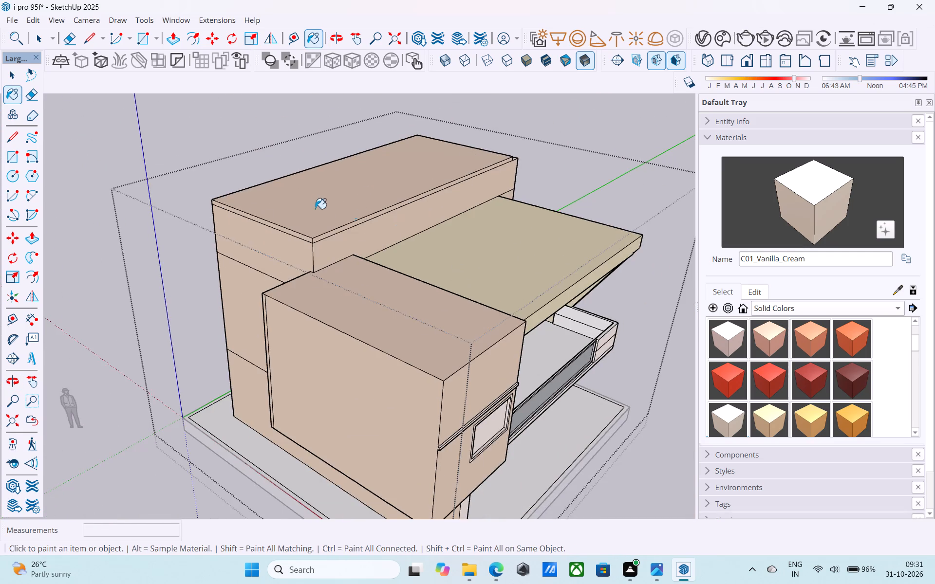
scroll(291, 197, down, 1)
scroll(434, 255, down, 2)
middle_drag(433, 257, 118, 139)
scroll(212, 253, up, 4)
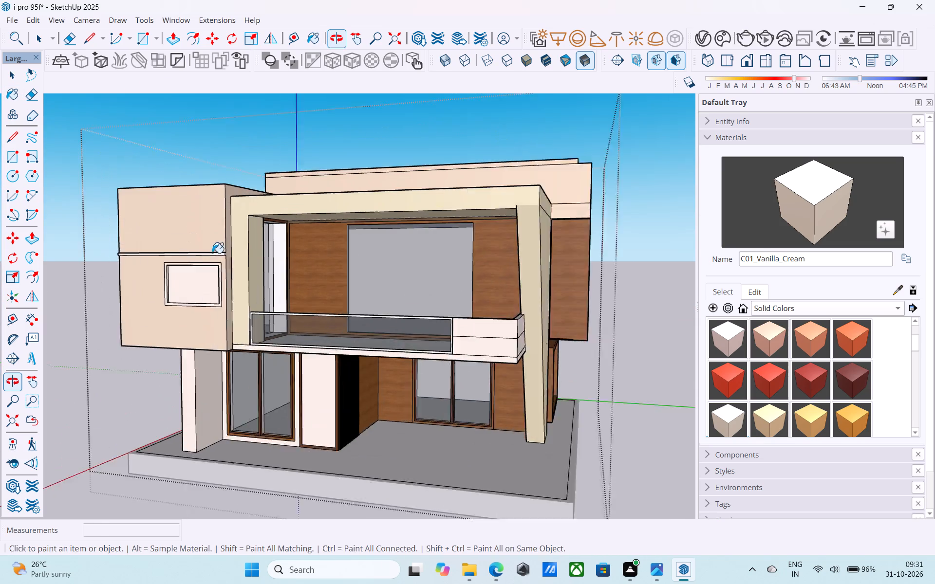
click(217, 286)
Paint the solid balcony parapet's front and side faces with C01_Vanilla_Cream.
scroll(311, 202, down, 5)
middle_drag(404, 292, 386, 308)
scroll(403, 320, up, 6)
click(439, 301)
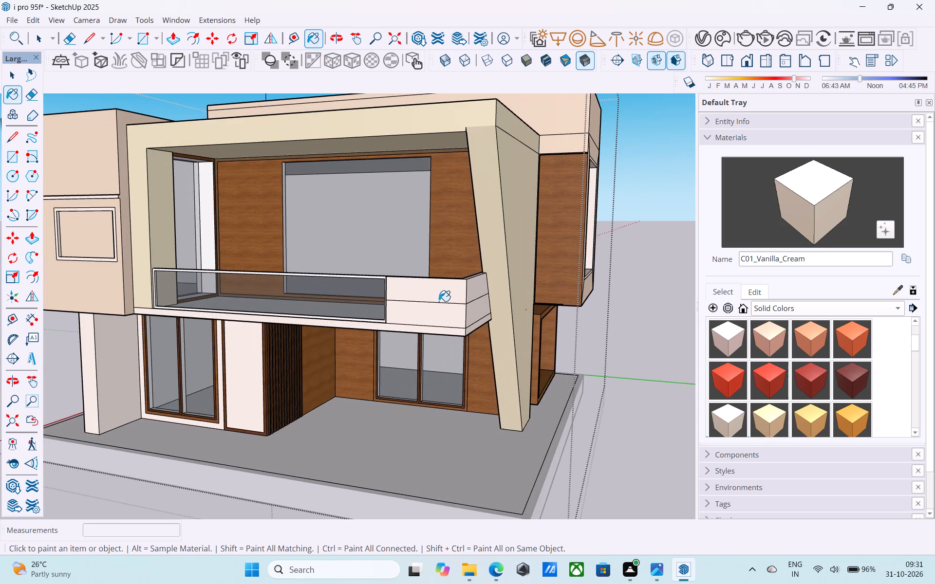
middle_drag(459, 300, 380, 306)
scroll(367, 313, up, 3)
click(354, 327)
click(347, 299)
click(314, 325)
Paint the ground-floor framed panel beside the slats, the adjoining side wall and the window surround with C01_Vanilla_Cream.
scroll(464, 267, down, 11)
middle_drag(518, 255, 535, 198)
scroll(426, 269, up, 10)
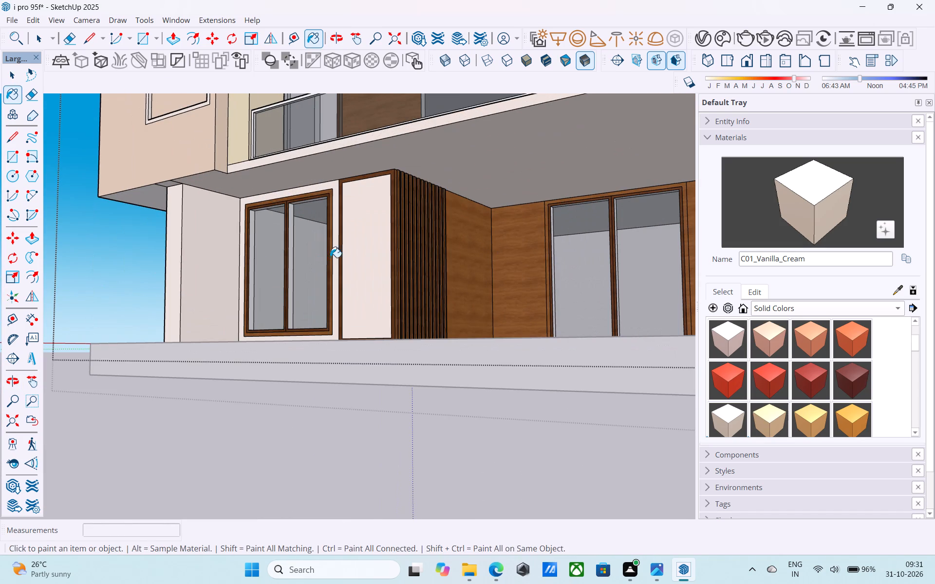
click(357, 244)
click(233, 234)
scroll(261, 215, up, 4)
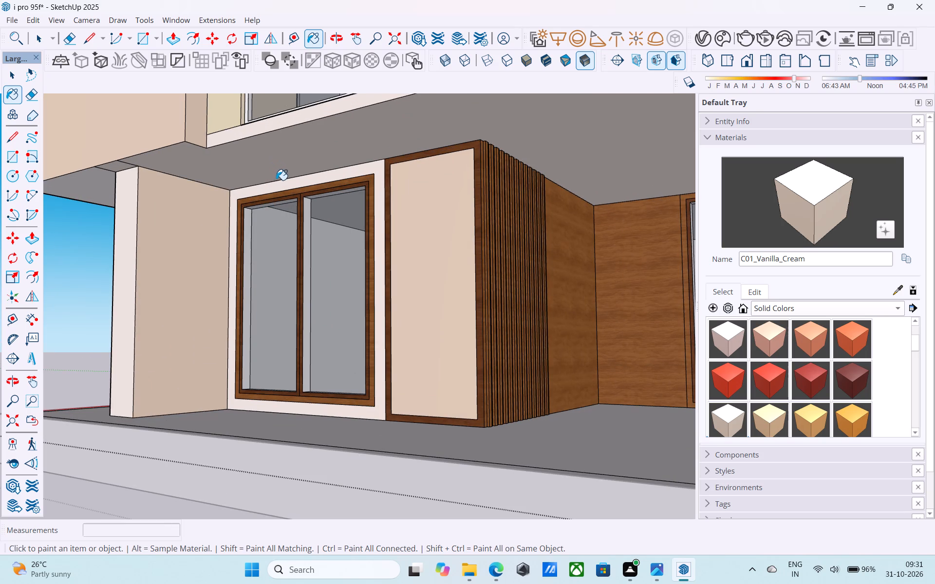
click(280, 185)
Paint the white side reveal of the upper-floor balcony glazing with C01_Vanilla_Cream.
scroll(280, 184, down, 10)
middle_drag(316, 203, 303, 288)
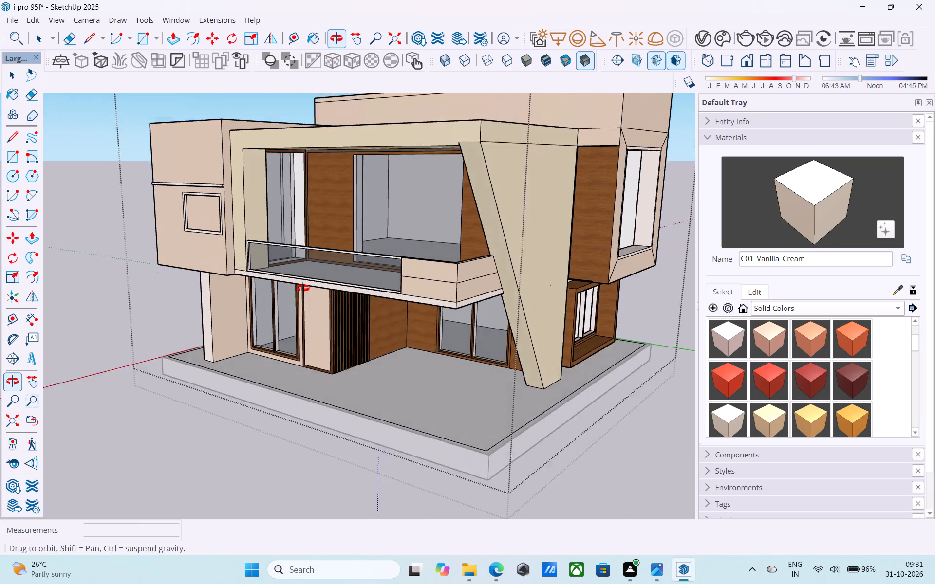
middle_drag(303, 288, 305, 295)
scroll(312, 306, down, 5)
middle_drag(335, 312, 368, 314)
scroll(362, 260, up, 11)
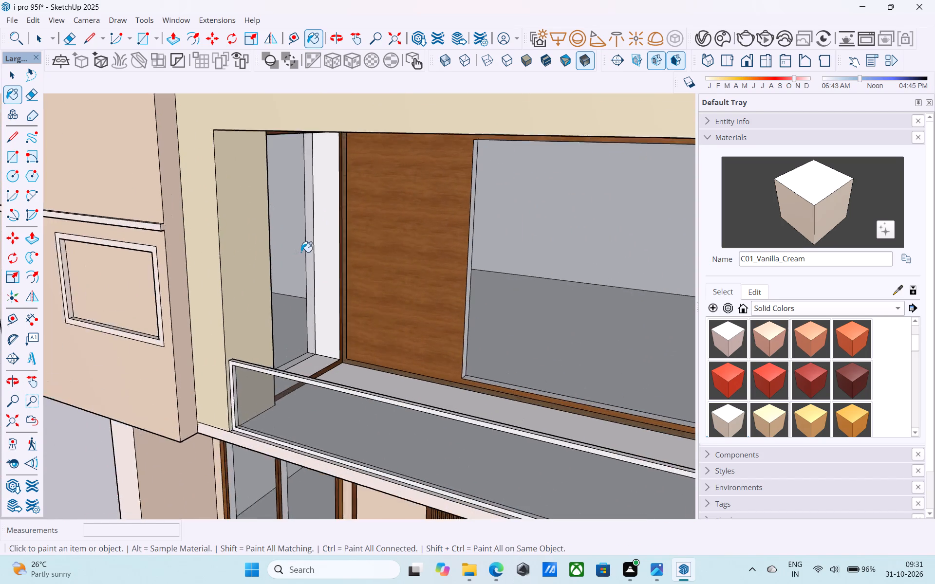
scroll(301, 252, up, 2)
click(333, 238)
Paint the side jambs and sill inside the large upper-floor side window's frame with C01_Vanilla_Cream.
scroll(333, 238, down, 14)
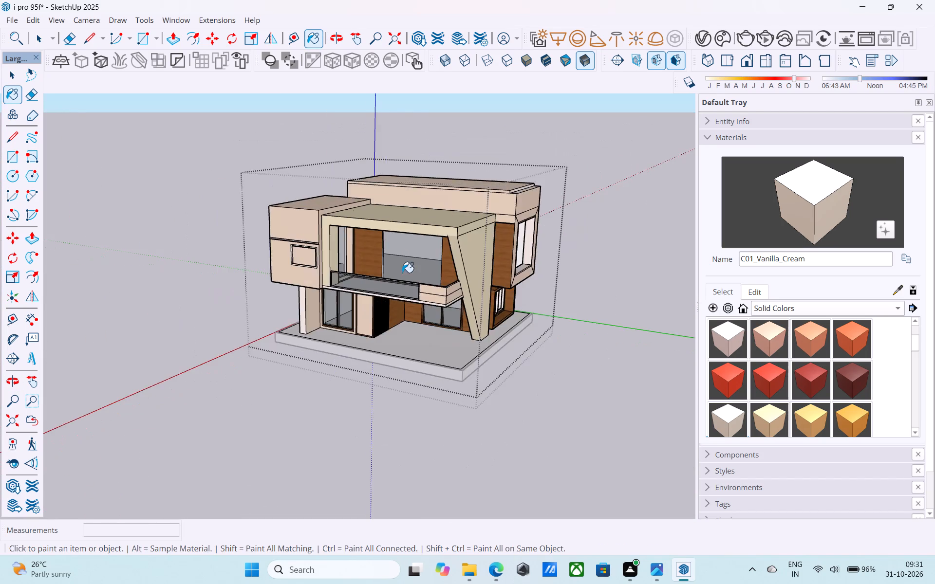
scroll(402, 273, down, 7)
middle_drag(424, 278, 337, 254)
scroll(496, 219, up, 15)
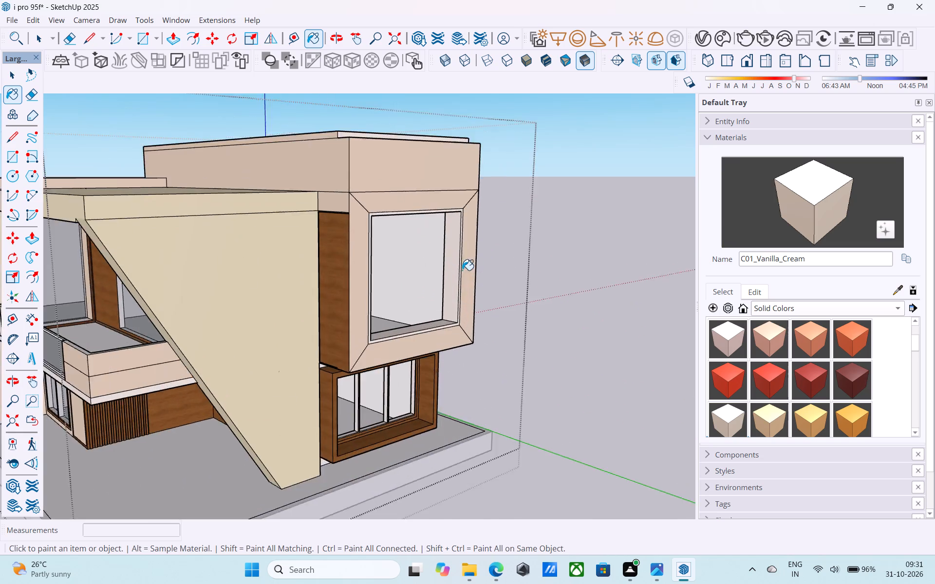
scroll(462, 270, up, 5)
click(445, 272)
scroll(444, 273, down, 2)
middle_drag(448, 266, 457, 224)
scroll(410, 306, down, 5)
middle_drag(445, 278, 452, 227)
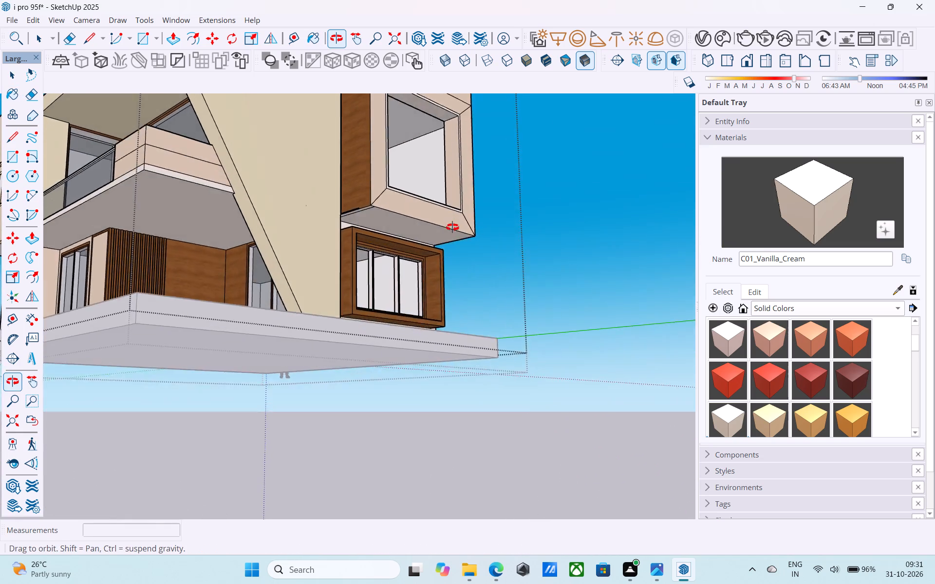
middle_drag(452, 227, 437, 293)
scroll(411, 336, down, 5)
middle_drag(405, 310, 332, 434)
scroll(332, 432, up, 9)
click(355, 370)
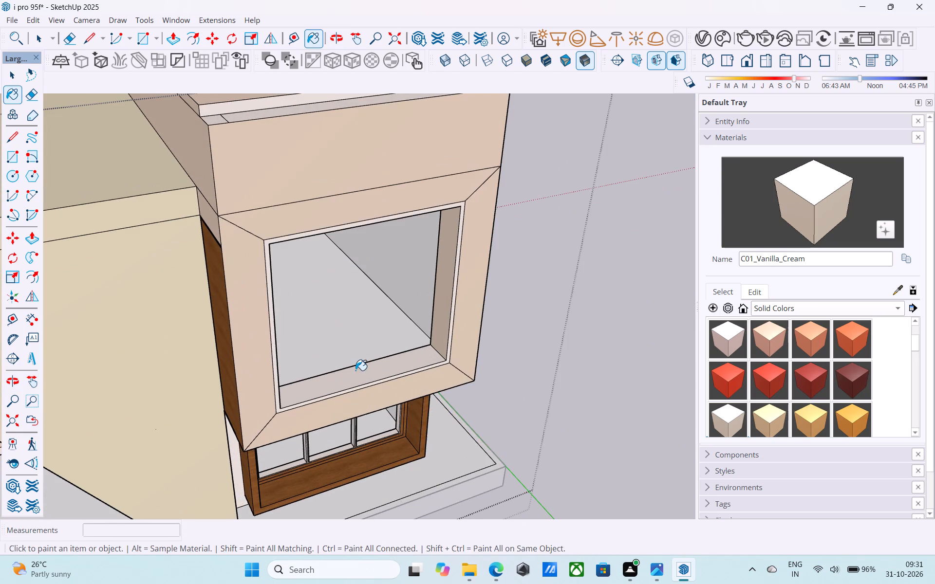
scroll(482, 368, down, 6)
middle_drag(497, 391, 206, 339)
scroll(122, 236, up, 4)
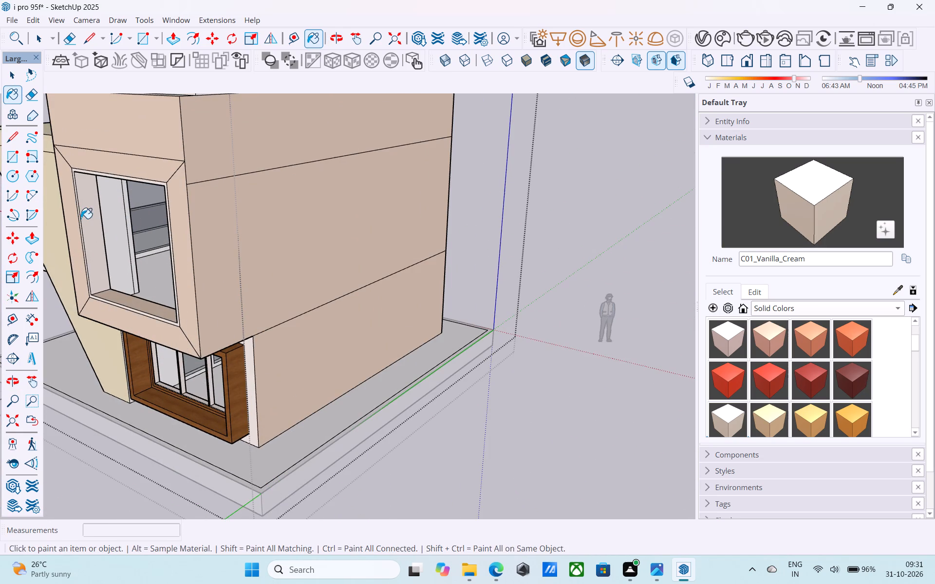
click(87, 211)
Push/Pull the main roof slab's end face above the large side window until flush with the wall below.
scroll(151, 349, down, 7)
middle_drag(194, 408, 280, 446)
scroll(206, 276, up, 4)
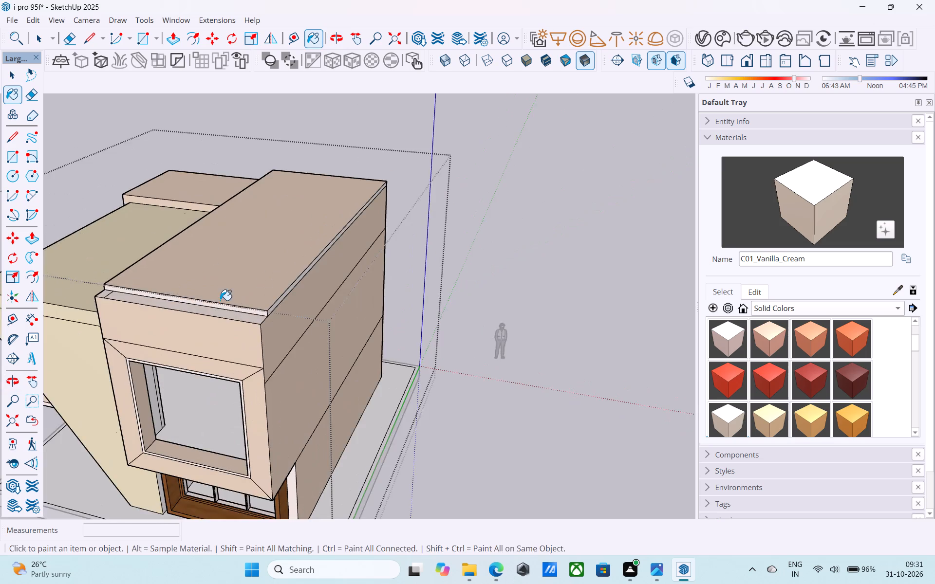
scroll(220, 300, up, 2)
middle_drag(216, 302, 231, 312)
middle_drag(195, 322, 297, 333)
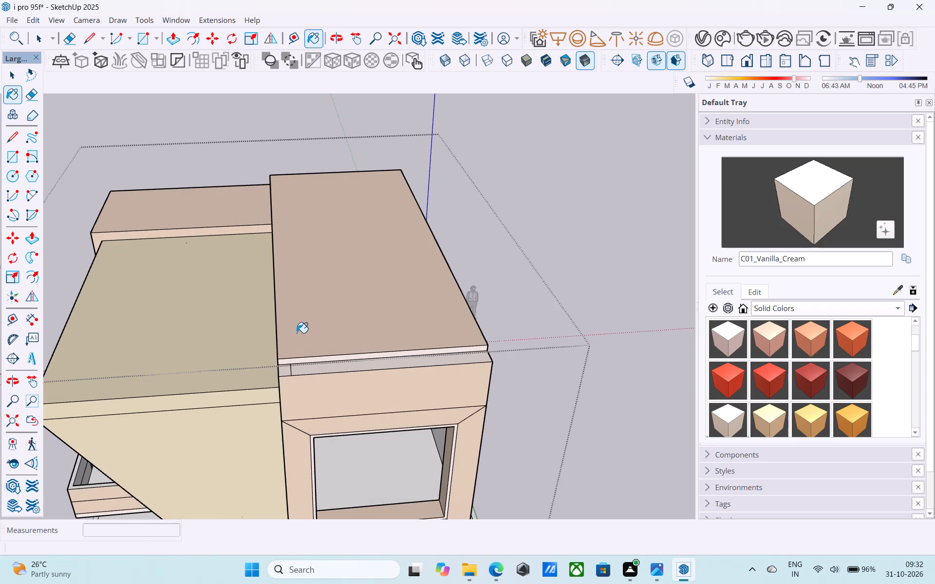
key(space)
scroll(261, 354, up, 10)
click(350, 336)
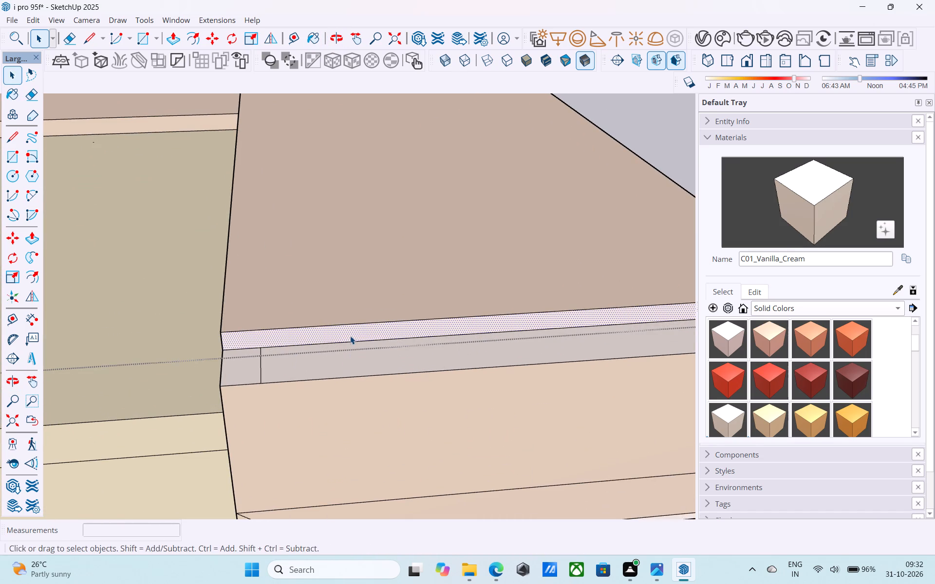
key(p)
click(350, 336)
middle_drag(363, 358, 624, 259)
click(319, 420)
key(space)
Paint the extended roof slab's end face with C01_Vanilla_Cream.
scroll(363, 379, down, 5)
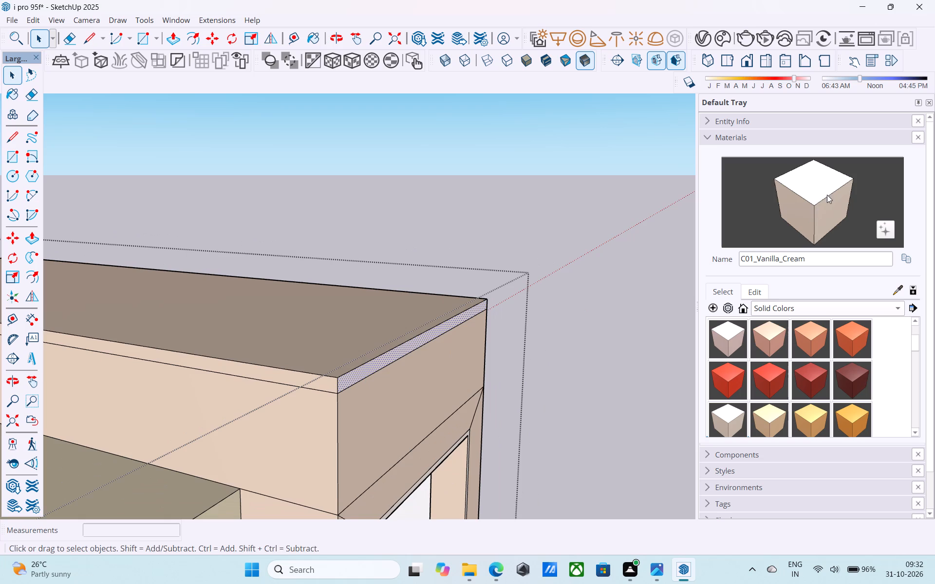
click(827, 195)
scroll(394, 357, up, 6)
click(392, 360)
Save the model, purging its unused items.
scroll(410, 337, down, 12)
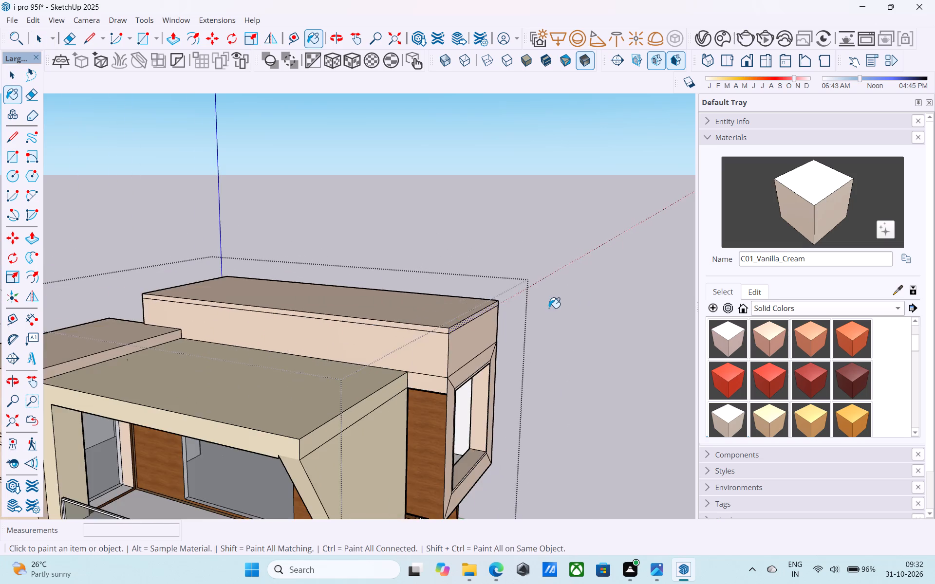
scroll(549, 308, down, 8)
middle_drag(453, 345, 435, 298)
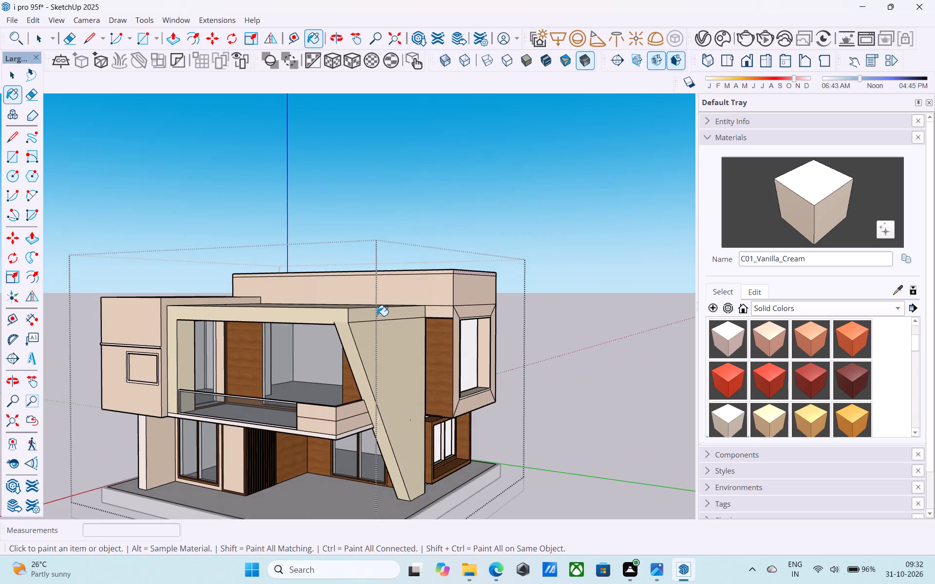
middle_drag(376, 315, 443, 340)
key(space)
key(ctrl+s)
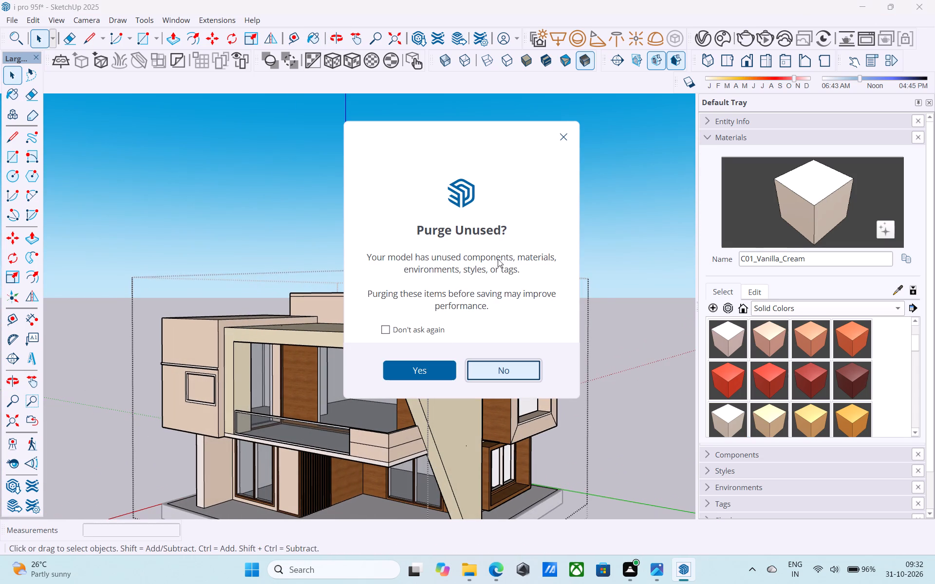
click(431, 362)
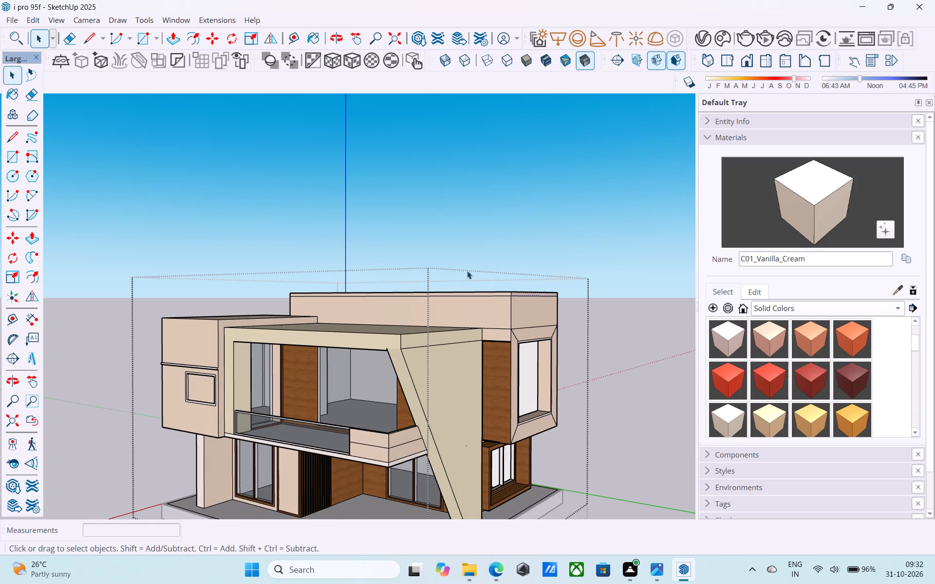
Leave group editing and save the model again.
click(492, 241)
click(492, 241)
click(492, 241)
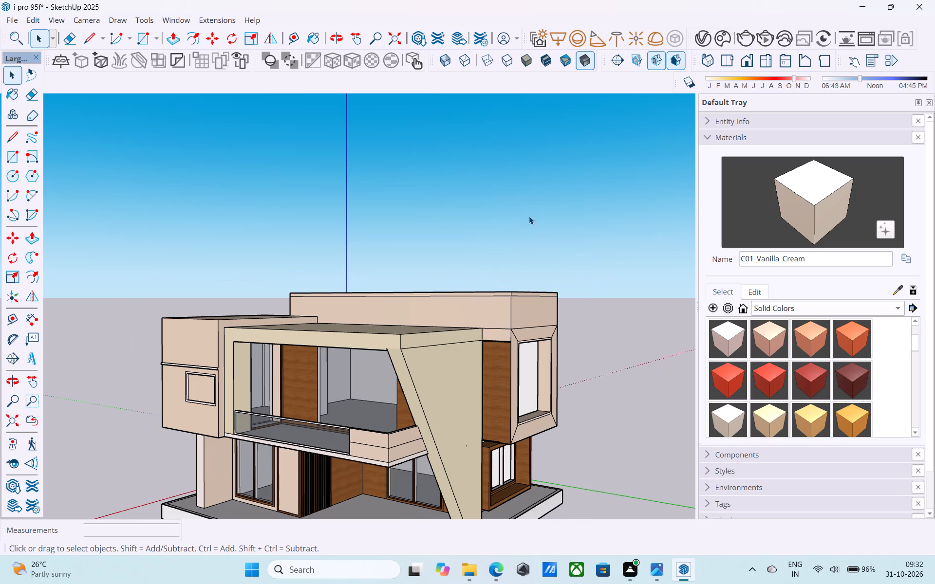
middle_click(529, 216)
scroll(527, 216, up, 1)
key(ctrl+s)
Render the house's front corner view in V-Ray and check the cream and wood finishes.
middle_drag(491, 275, 484, 250)
scroll(482, 240, down, 5)
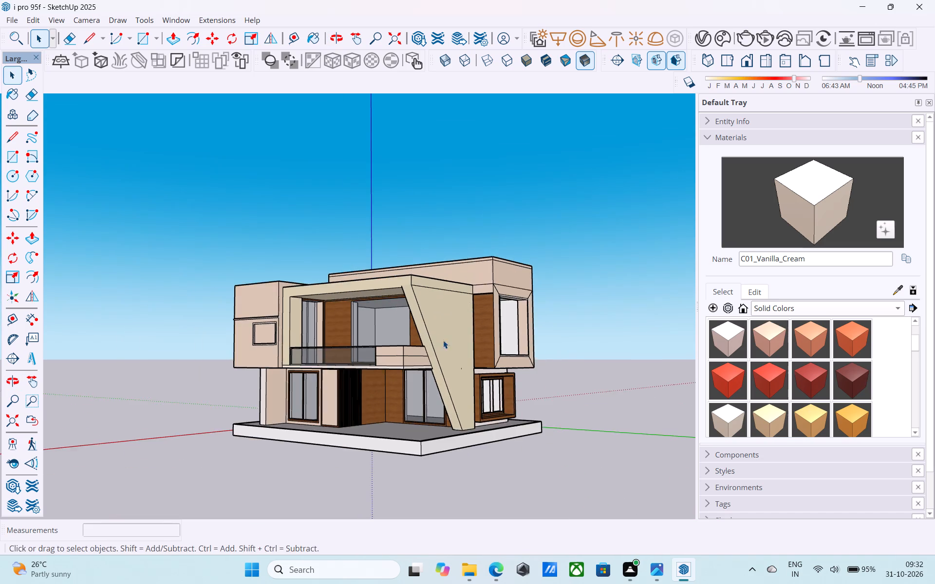
middle_drag(425, 361, 422, 369)
scroll(417, 374, up, 3)
middle_drag(417, 374, 411, 388)
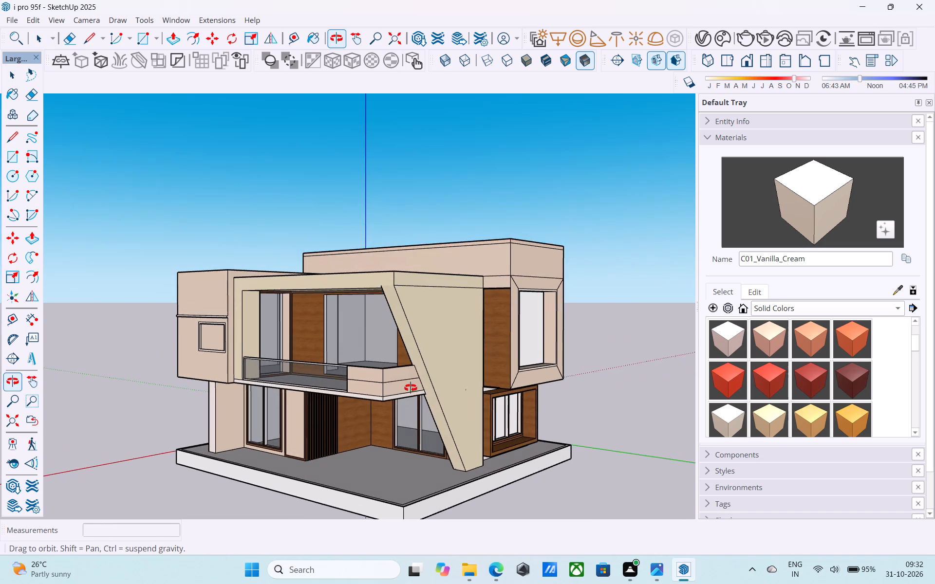
middle_drag(411, 388, 414, 391)
scroll(414, 391, up, 2)
middle_click(415, 391)
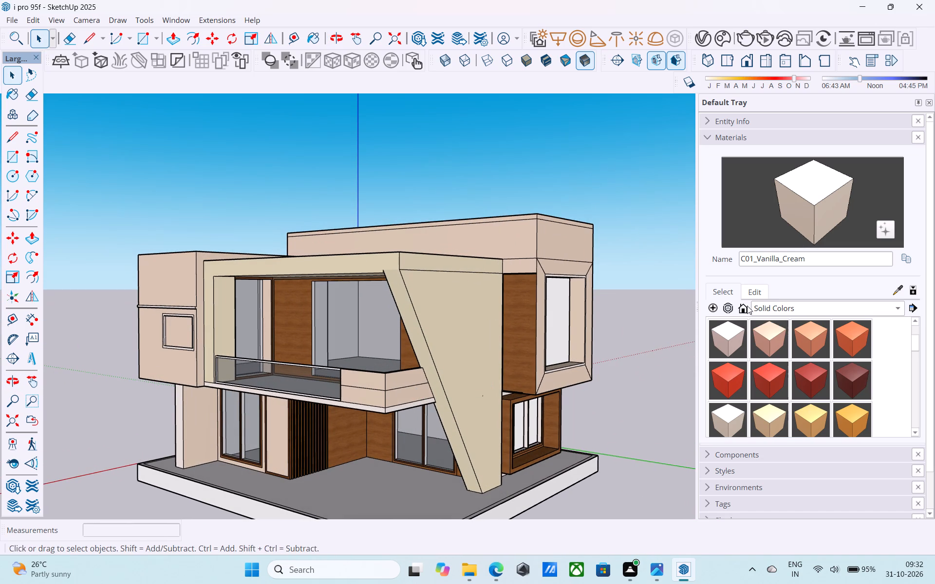
click(748, 36)
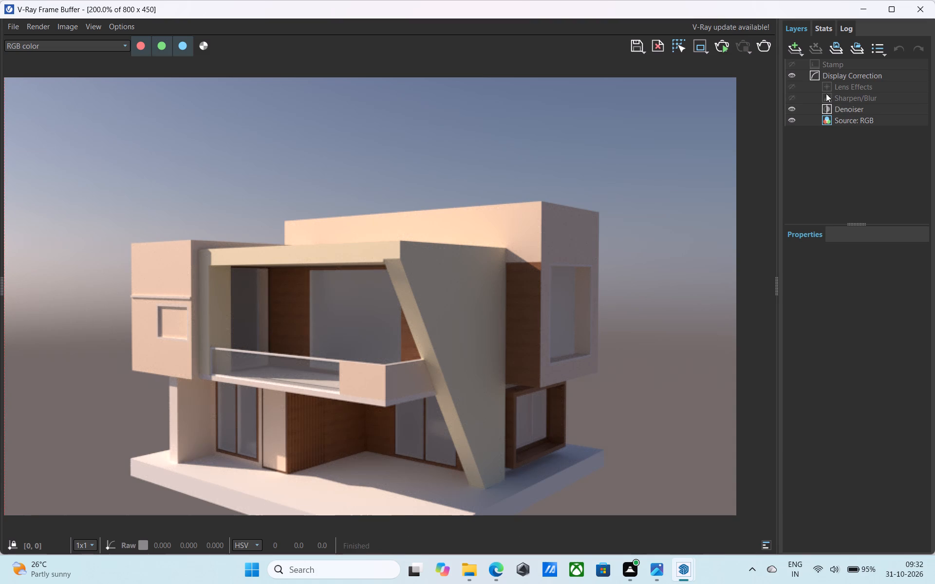
click(925, 9)
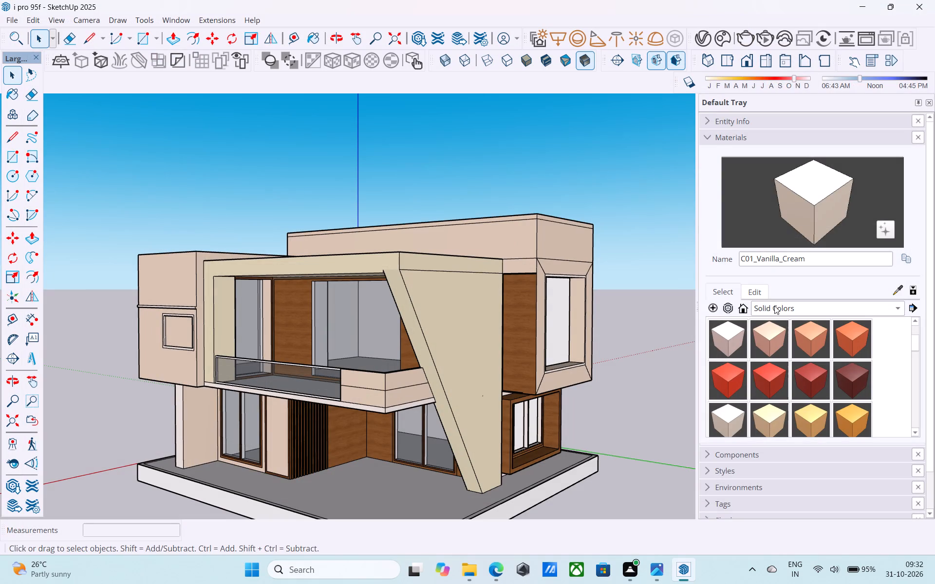
Recolour the in-model Glass_Basic_01 material to a yellow tint and raise its brightness slightly.
click(758, 294)
click(730, 287)
click(788, 306)
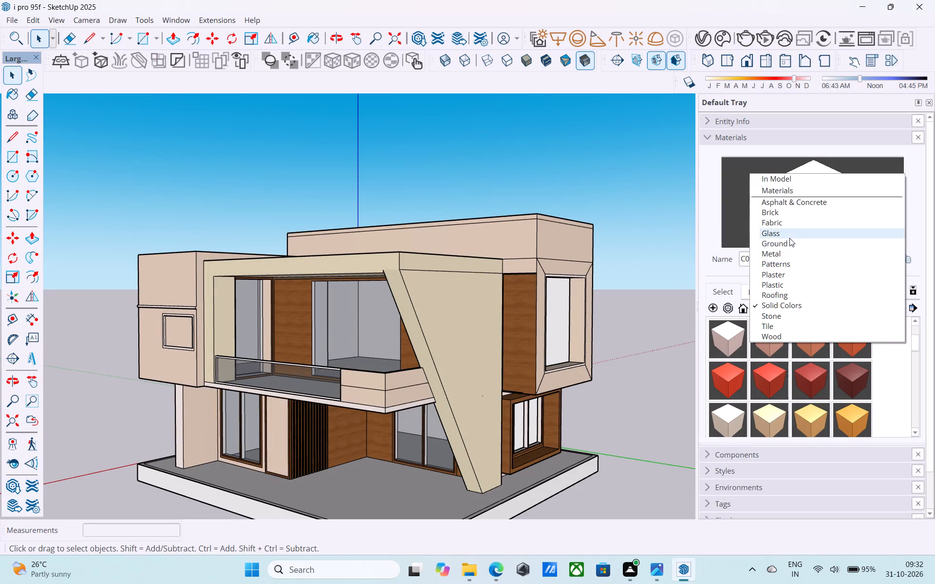
click(795, 185)
click(813, 303)
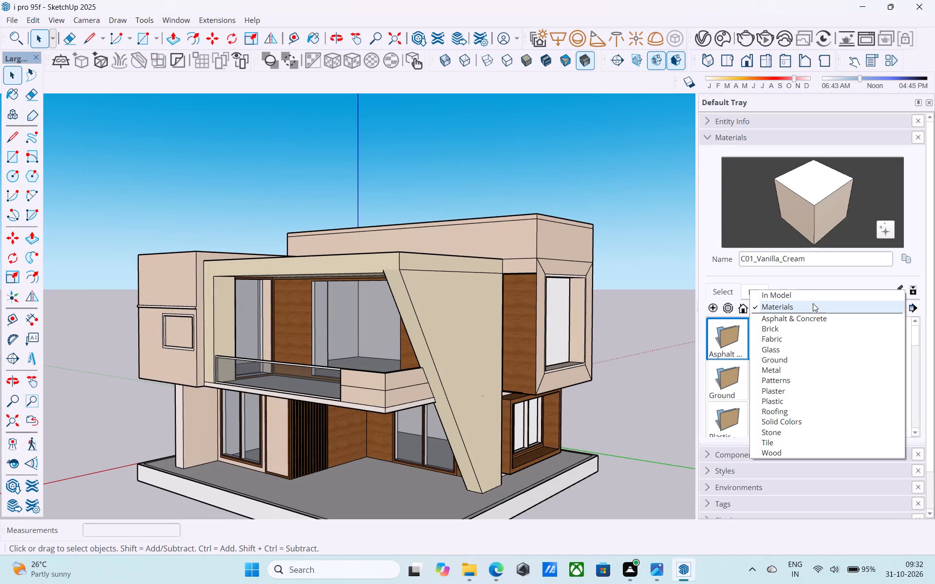
click(808, 294)
scroll(785, 361, down, 5)
scroll(782, 363, up, 3)
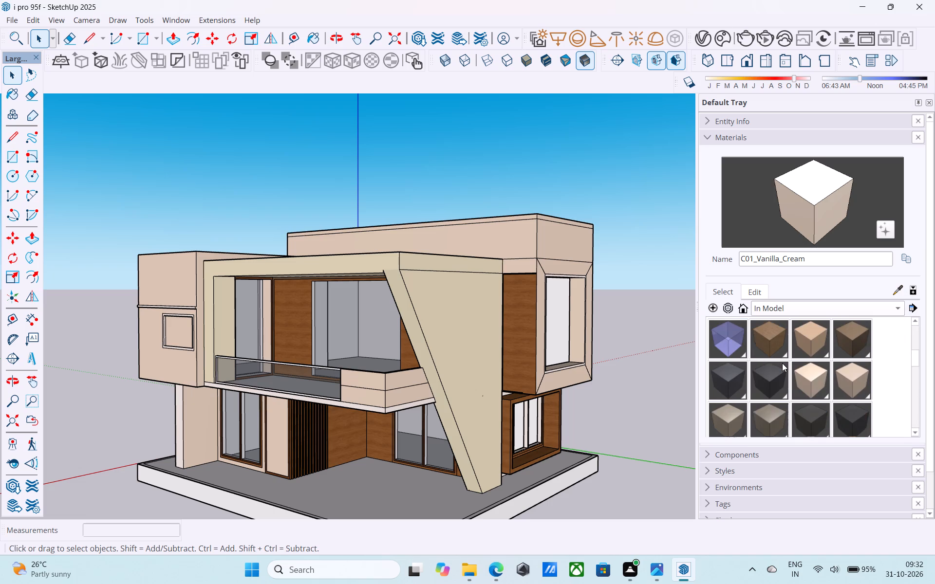
click(739, 344)
click(749, 294)
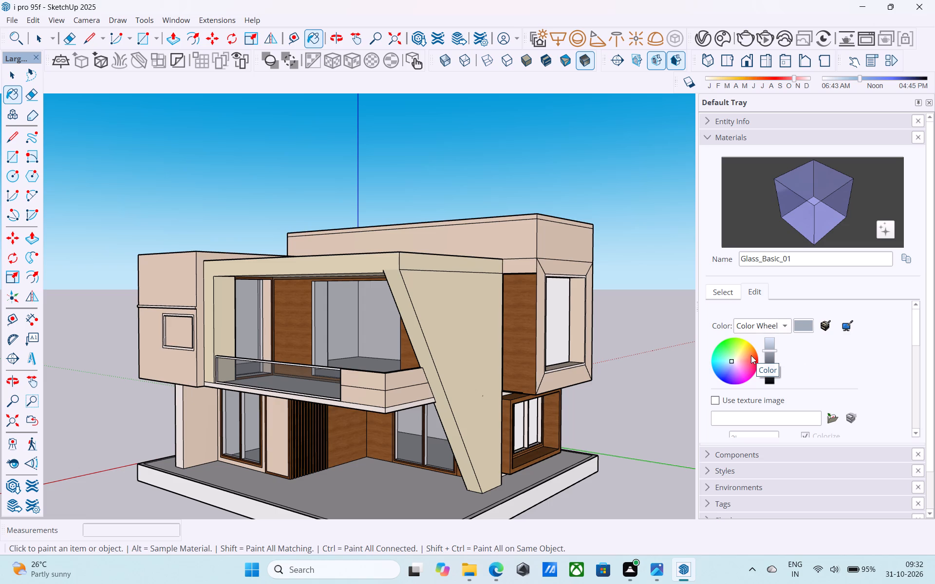
drag(733, 360, 742, 348)
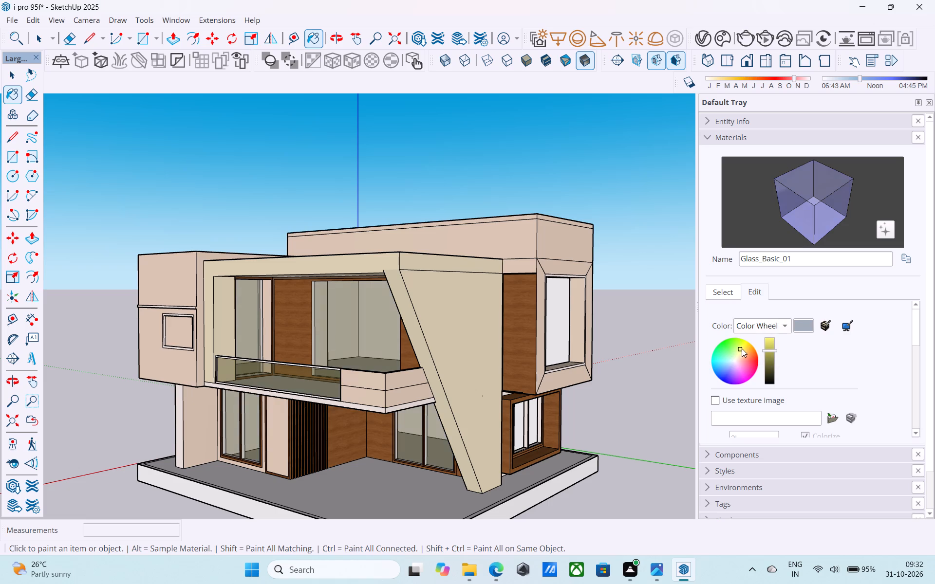
drag(742, 348, 744, 347)
drag(775, 353, 772, 345)
drag(768, 350, 770, 347)
drag(770, 347, 772, 346)
Examine the tinted glass on the balcony railing, doors and windows around the house's front and side.
middle_drag(535, 348, 467, 292)
scroll(414, 306, up, 2)
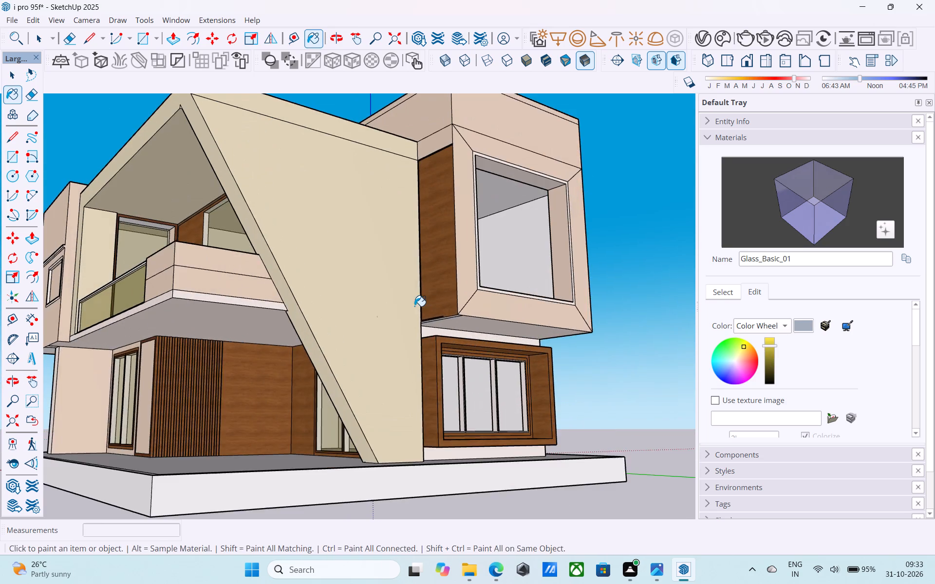
scroll(414, 306, up, 2)
middle_drag(415, 307, 522, 329)
scroll(618, 326, down, 5)
middle_drag(614, 330, 546, 338)
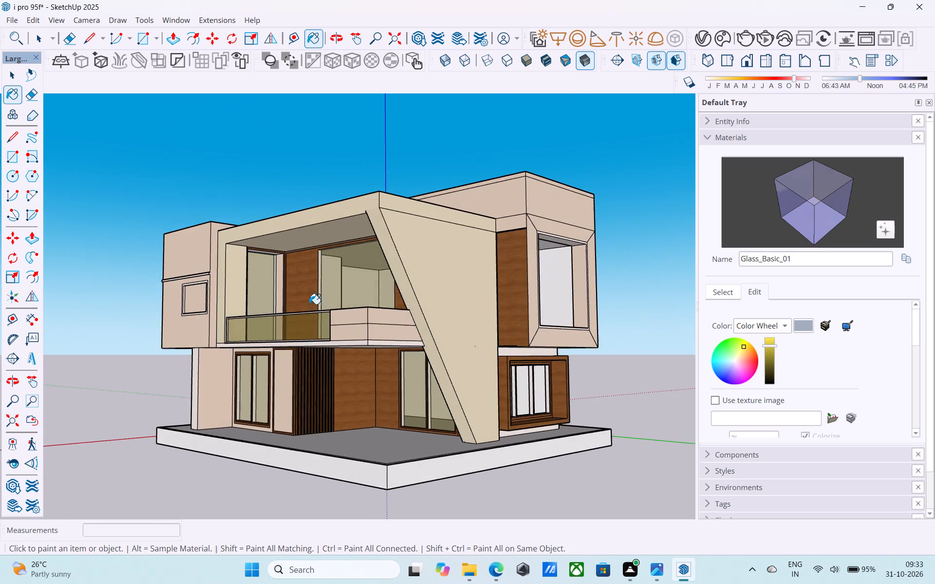
scroll(282, 295, up, 15)
middle_drag(190, 321, 127, 385)
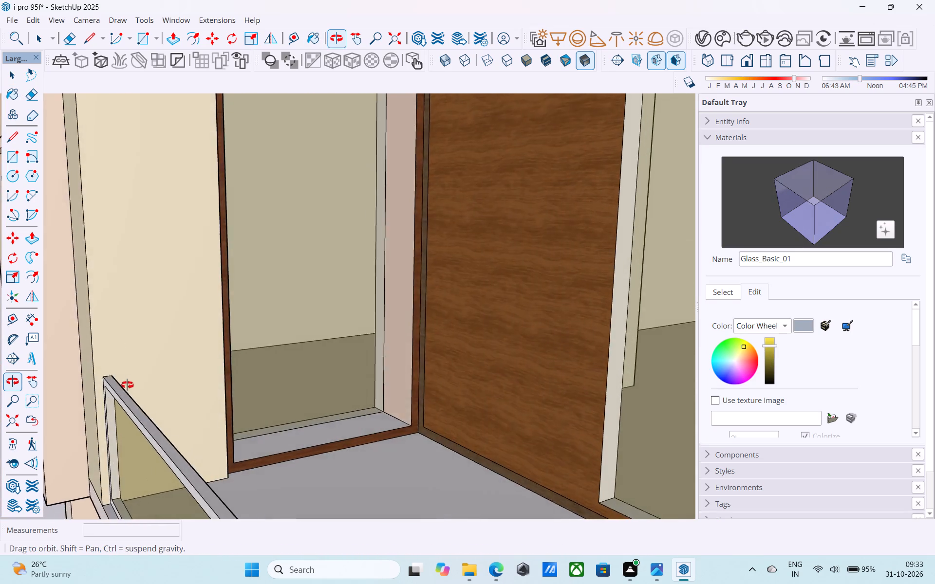
middle_drag(127, 385, 173, 400)
scroll(175, 402, down, 4)
middle_drag(331, 388, 522, 338)
scroll(151, 358, down, 14)
middle_drag(324, 324, 136, 339)
scroll(136, 339, up, 1)
middle_drag(122, 341, 42, 319)
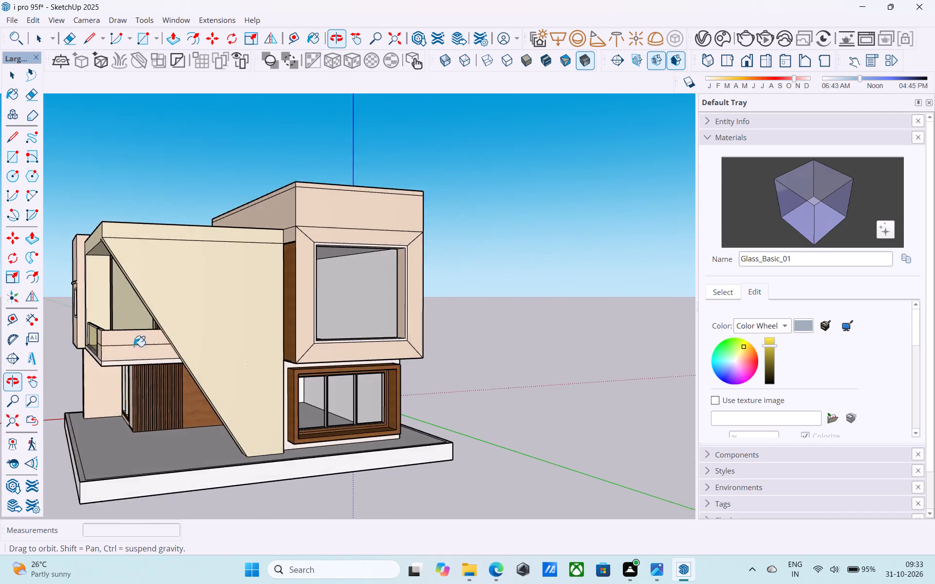
Draw a rectangle of about 3' 6" by 5' 10" at the inner edge of the ground-floor window's left-hand pane opening.
scroll(192, 339, up, 1)
scroll(523, 327, down, 3)
middle_drag(484, 337, 341, 296)
scroll(192, 334, up, 12)
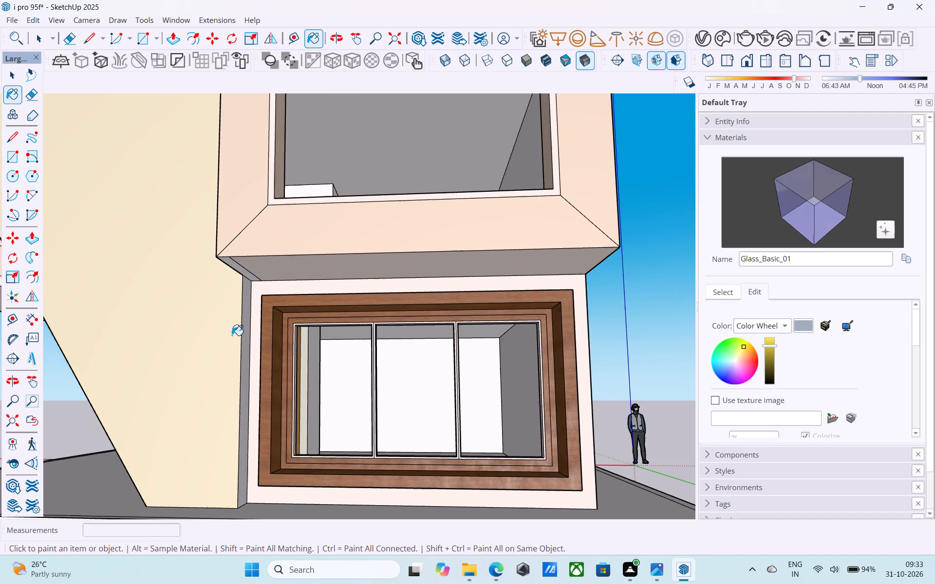
middle_drag(336, 343, 303, 336)
scroll(240, 314, up, 3)
middle_drag(170, 321, 166, 319)
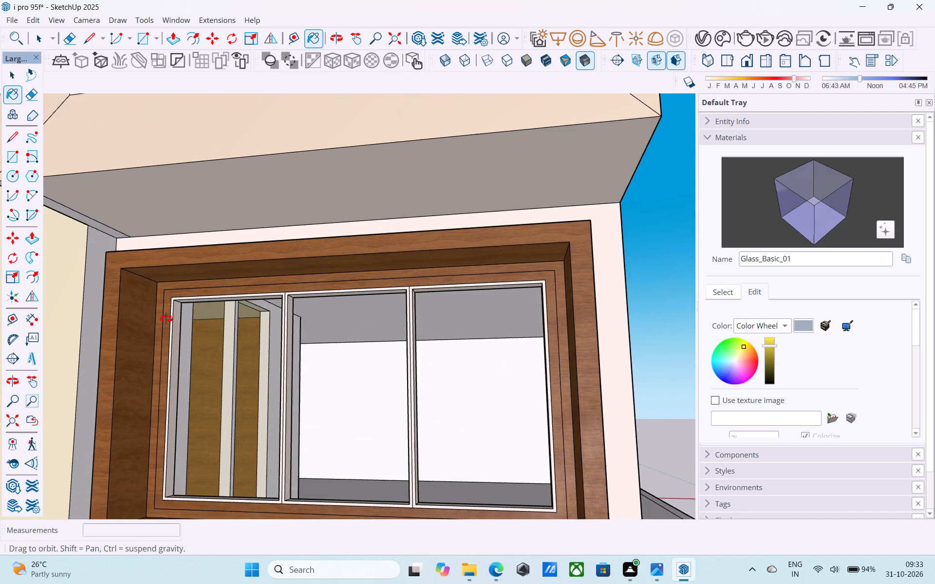
middle_drag(166, 319, 162, 315)
key(r)
scroll(189, 326, up, 4)
middle_drag(186, 318, 184, 313)
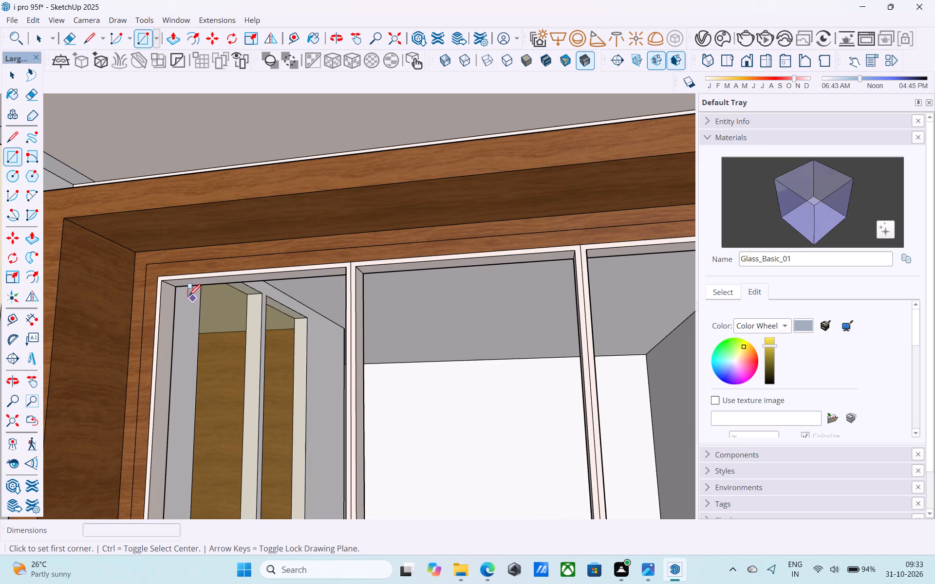
click(178, 290)
scroll(460, 261, down, 9)
middle_drag(479, 370, 530, 446)
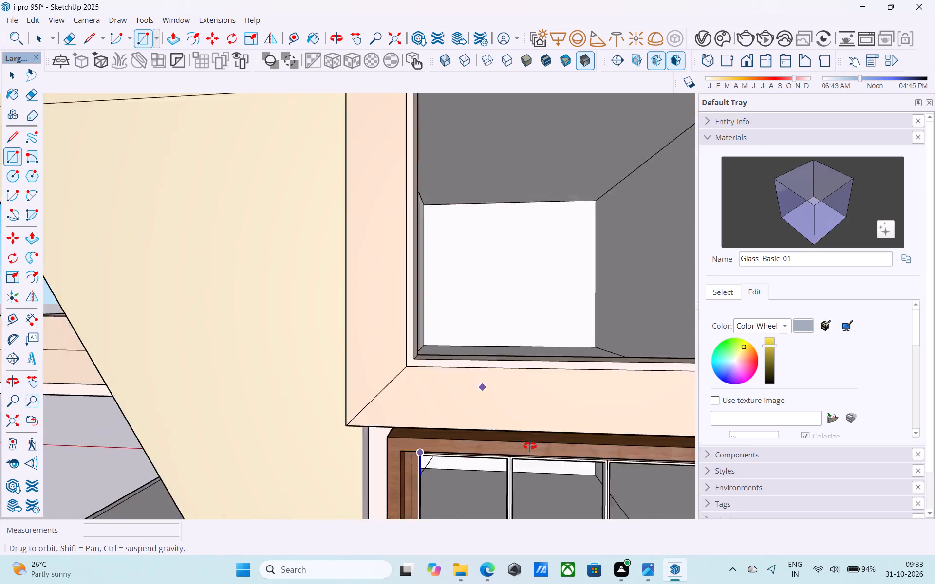
middle_drag(530, 446, 556, 348)
scroll(506, 324, down, 9)
middle_drag(596, 313, 588, 405)
scroll(581, 467, up, 6)
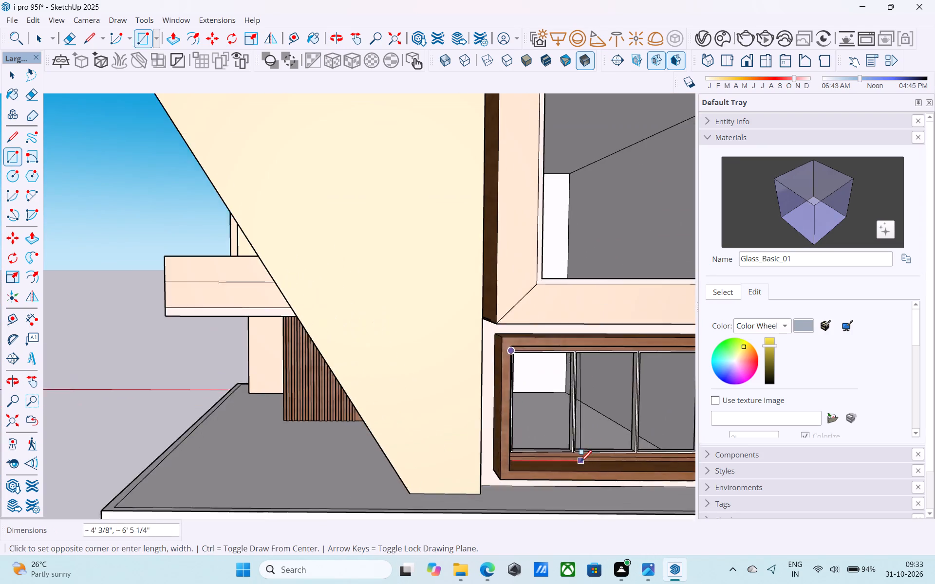
scroll(580, 463, up, 11)
scroll(541, 420, up, 1)
middle_drag(541, 420, 536, 446)
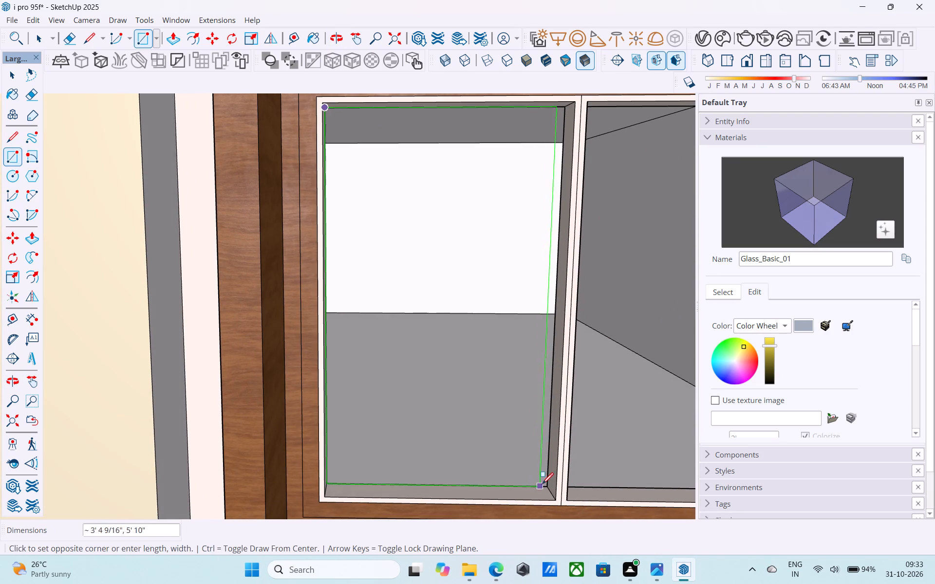
click(542, 485)
Draw a 5' 10" by 3' 6" rectangle at the inner edge of the ground-floor window's middle pane opening.
scroll(331, 460, down, 8)
middle_drag(305, 423, 295, 395)
middle_drag(422, 351, 497, 242)
scroll(518, 316, up, 5)
click(537, 282)
scroll(540, 281, down, 9)
middle_drag(491, 439, 459, 490)
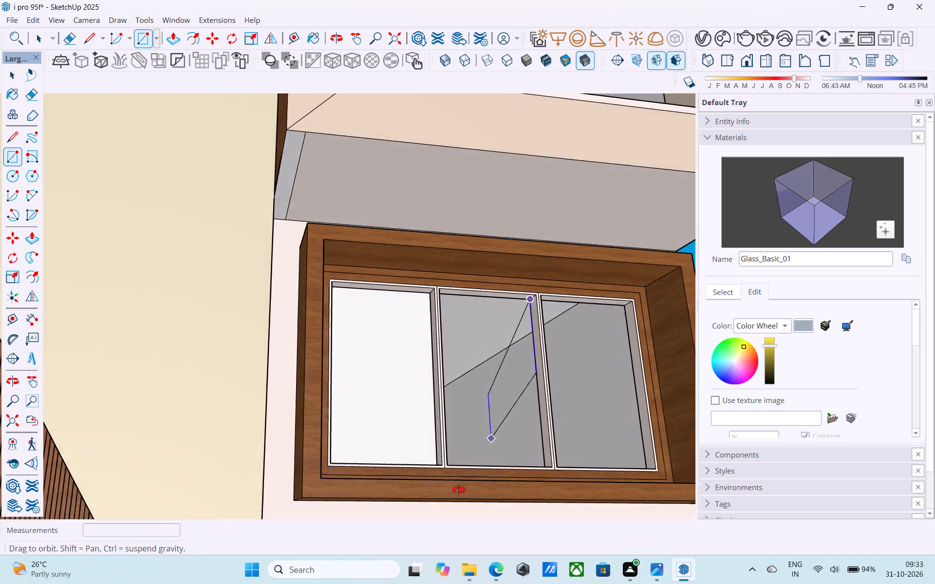
middle_drag(459, 490, 419, 493)
scroll(463, 377, down, 11)
middle_drag(370, 447, 352, 491)
scroll(433, 458, up, 10)
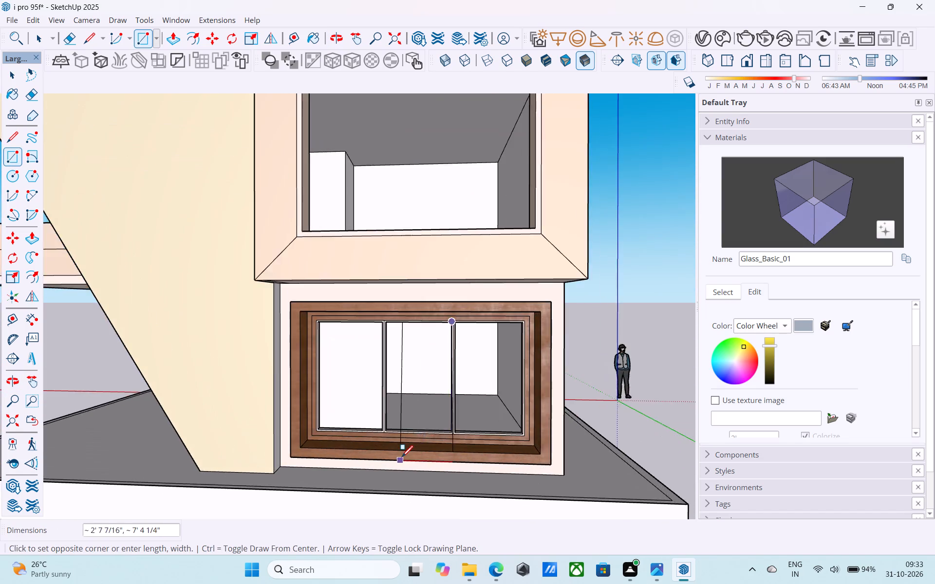
scroll(402, 458, up, 3)
middle_drag(374, 448, 324, 491)
scroll(367, 449, up, 8)
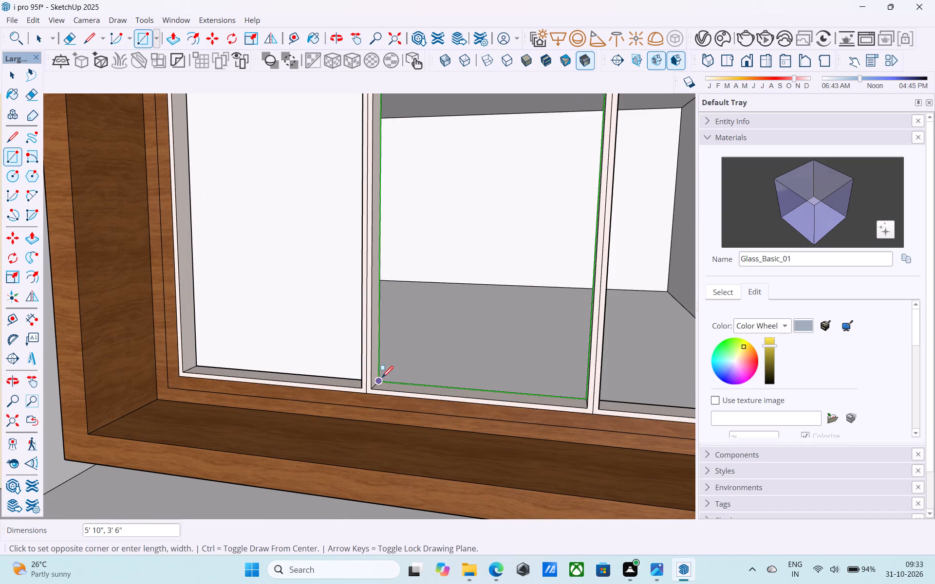
click(382, 379)
Draw a rectangle filling the inner edge of the ground-floor window's right-hand pane opening.
scroll(303, 427, down, 6)
middle_drag(307, 437, 492, 323)
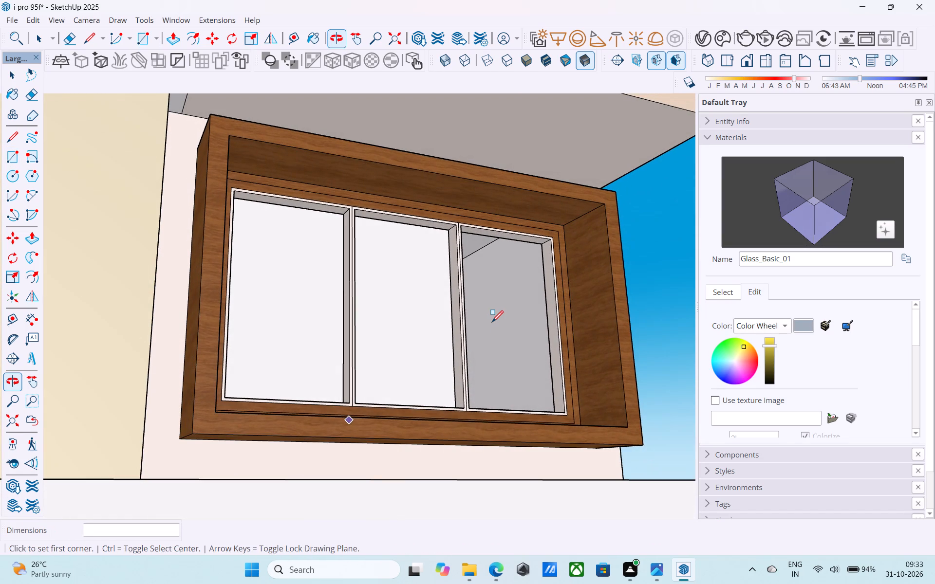
middle_drag(500, 309, 522, 280)
scroll(535, 271, up, 4)
click(533, 252)
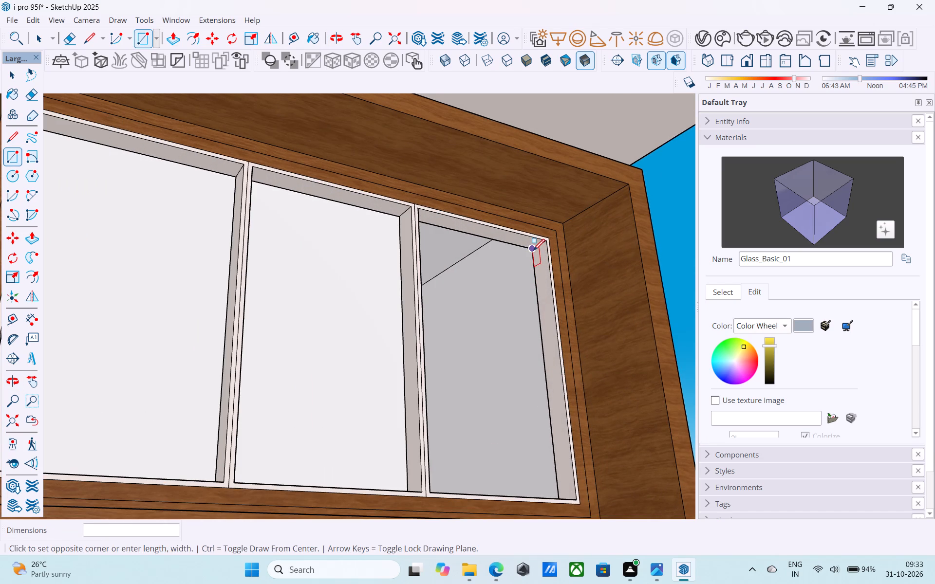
scroll(535, 251, down, 5)
middle_drag(504, 317, 243, 507)
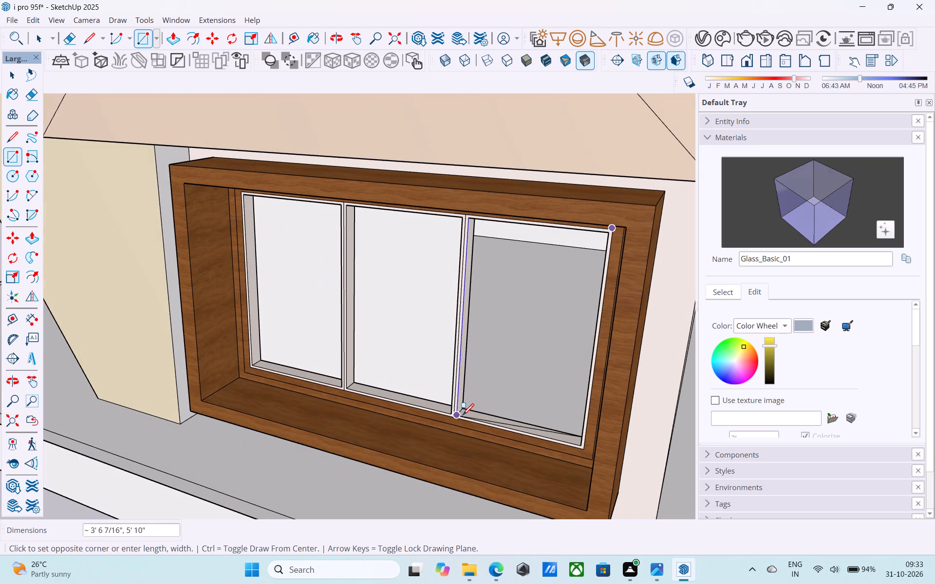
click(463, 410)
Paint the three new inner panes of the ground-floor window with Glass_Basic_01.
click(795, 219)
click(563, 321)
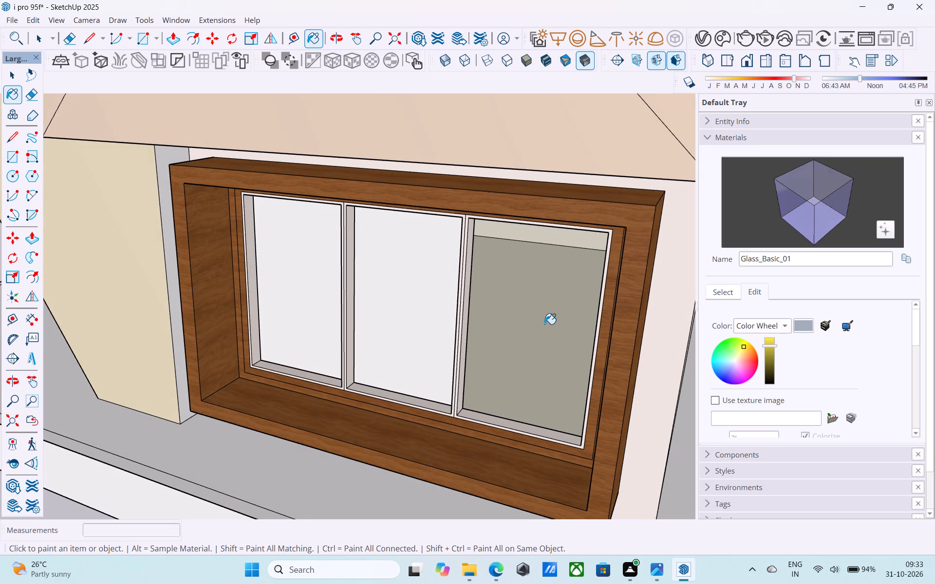
click(434, 315)
click(300, 319)
Draw a second rectangle across the front edge of each of the three ground-floor window openings, 5' 10" by 3' 6" for the middle one.
shift+middle_drag(309, 368, 332, 368)
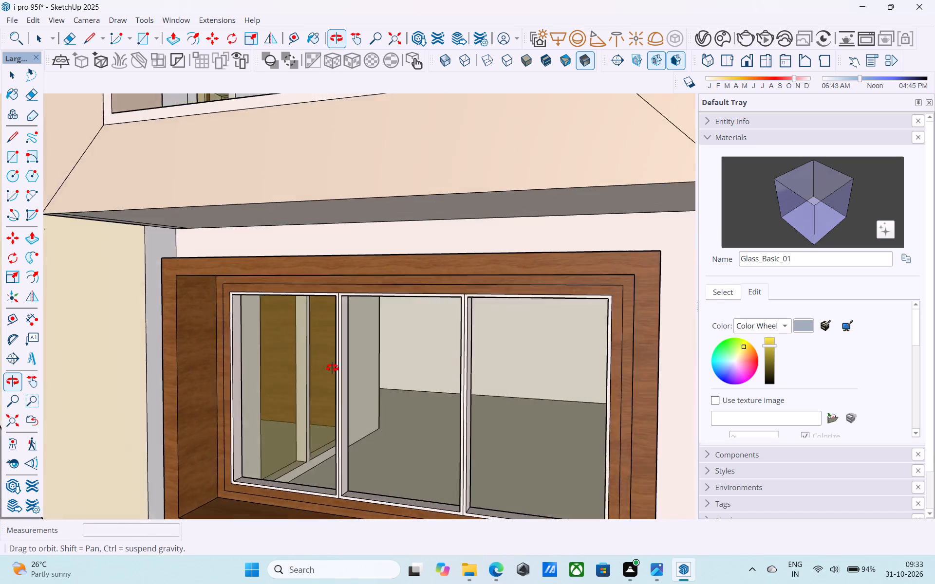
shift+middle_drag(332, 368, 332, 277)
key(r)
scroll(254, 324, up, 8)
click(217, 278)
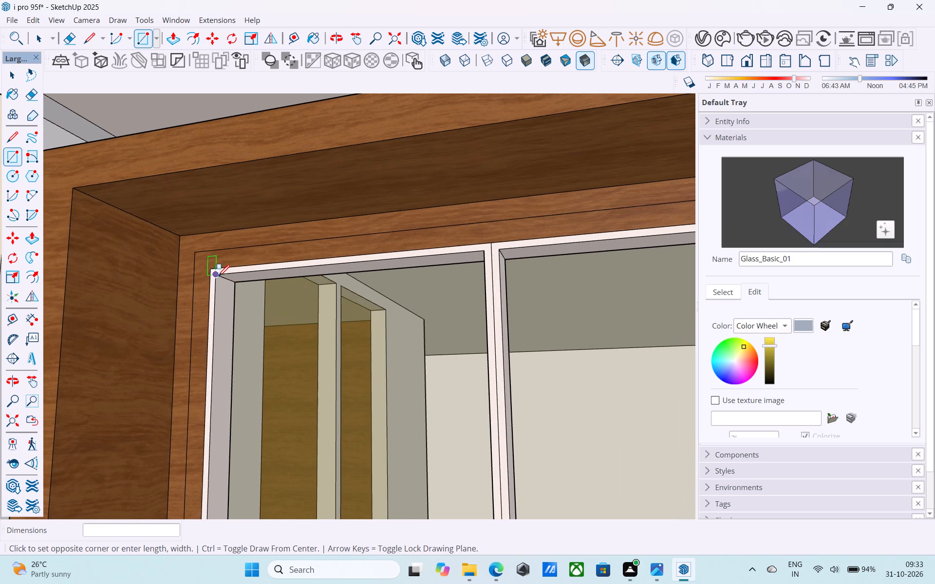
scroll(291, 240, down, 12)
middle_drag(472, 507, 603, 570)
scroll(470, 446, up, 6)
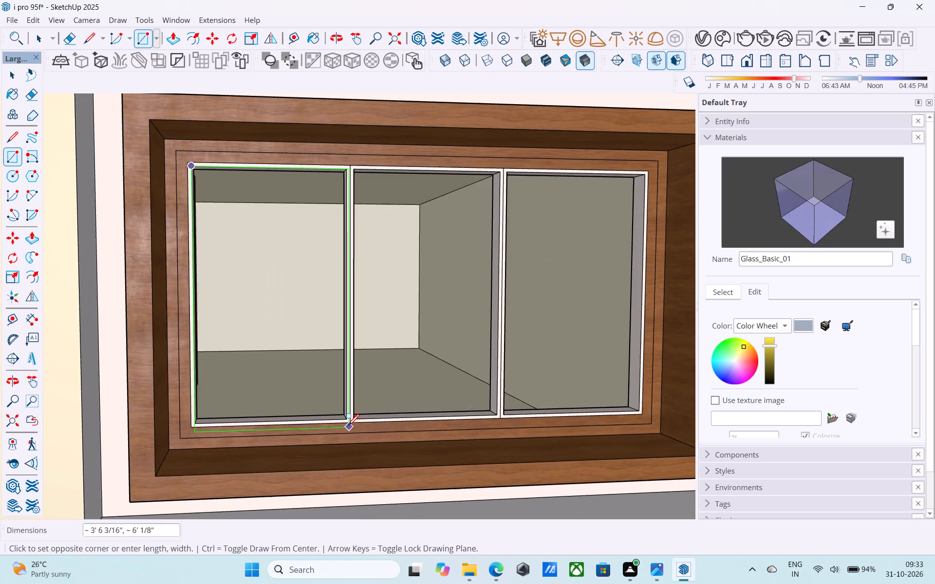
scroll(348, 427, up, 5)
click(345, 407)
scroll(324, 455, down, 8)
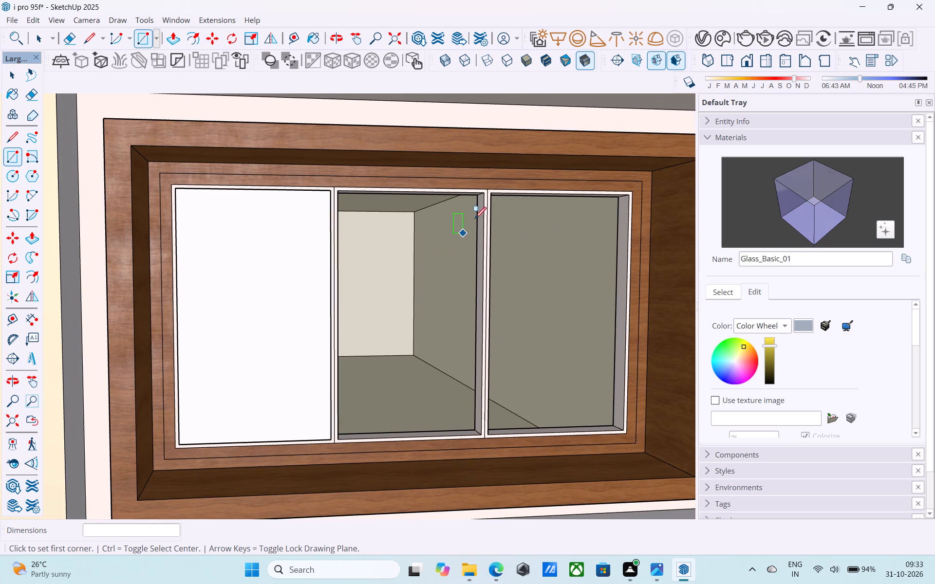
click(485, 194)
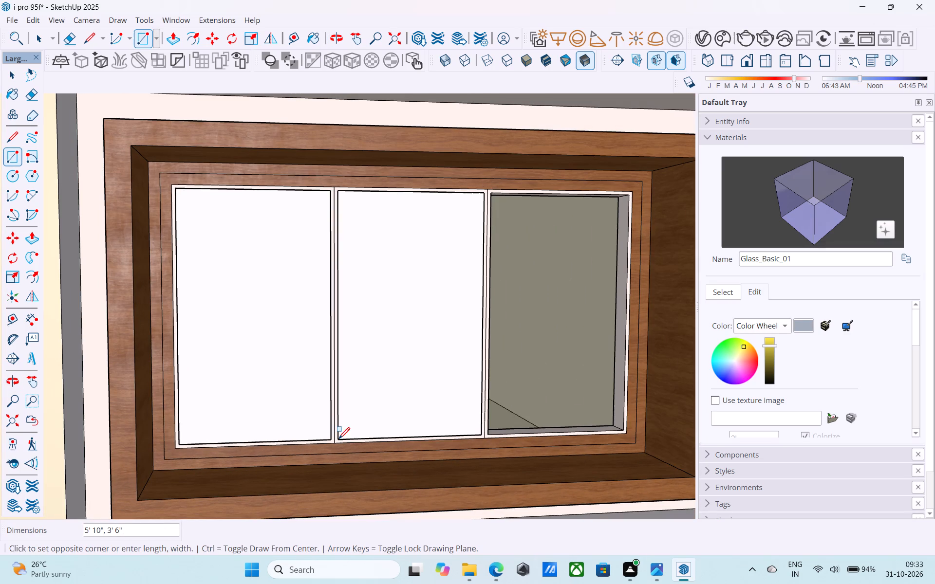
click(338, 440)
click(628, 198)
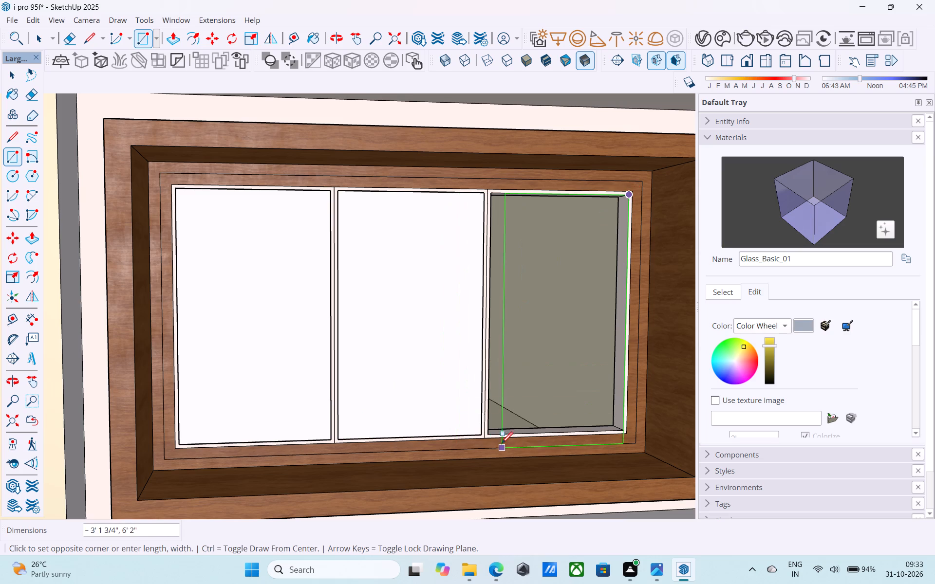
click(493, 435)
Paint the three front panes of the ground-floor window with Glass_Basic_01.
click(833, 193)
drag(563, 317, 534, 330)
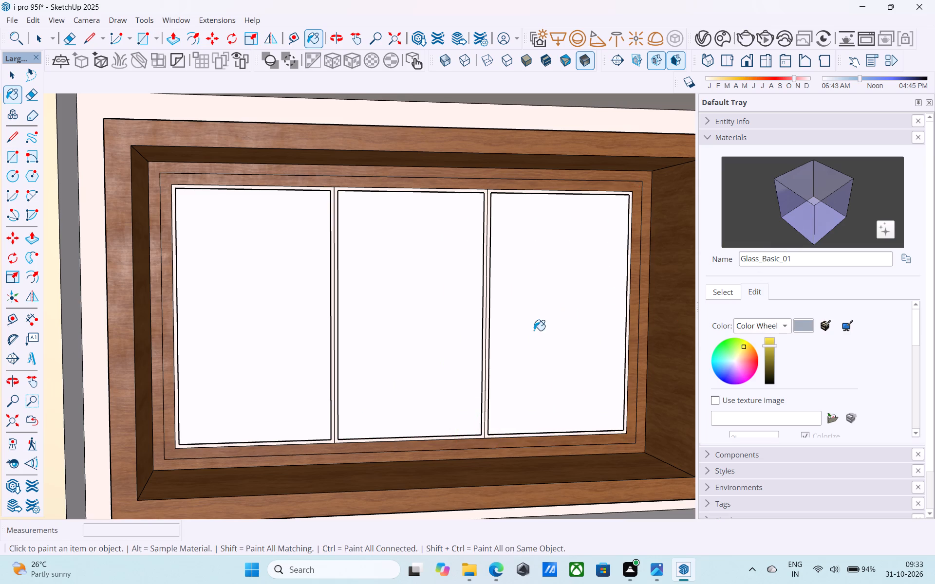
drag(534, 330, 555, 320)
click(461, 312)
click(311, 332)
key(space)
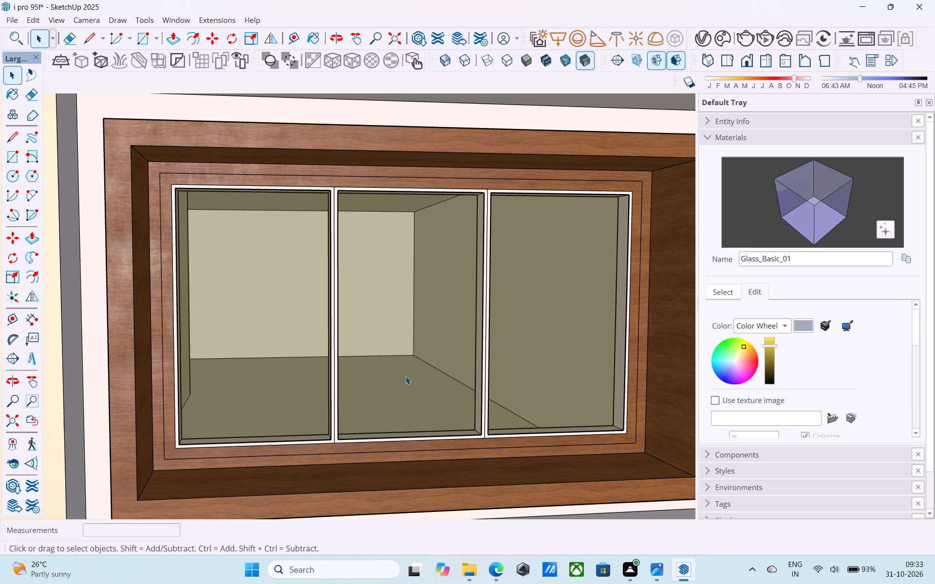
Save the model.
key(ctrl+s)
key(space)
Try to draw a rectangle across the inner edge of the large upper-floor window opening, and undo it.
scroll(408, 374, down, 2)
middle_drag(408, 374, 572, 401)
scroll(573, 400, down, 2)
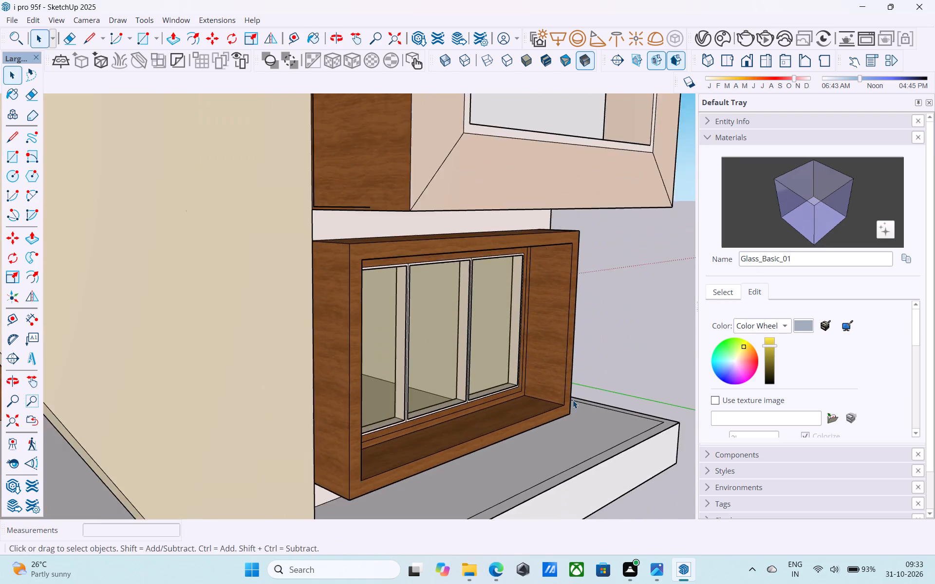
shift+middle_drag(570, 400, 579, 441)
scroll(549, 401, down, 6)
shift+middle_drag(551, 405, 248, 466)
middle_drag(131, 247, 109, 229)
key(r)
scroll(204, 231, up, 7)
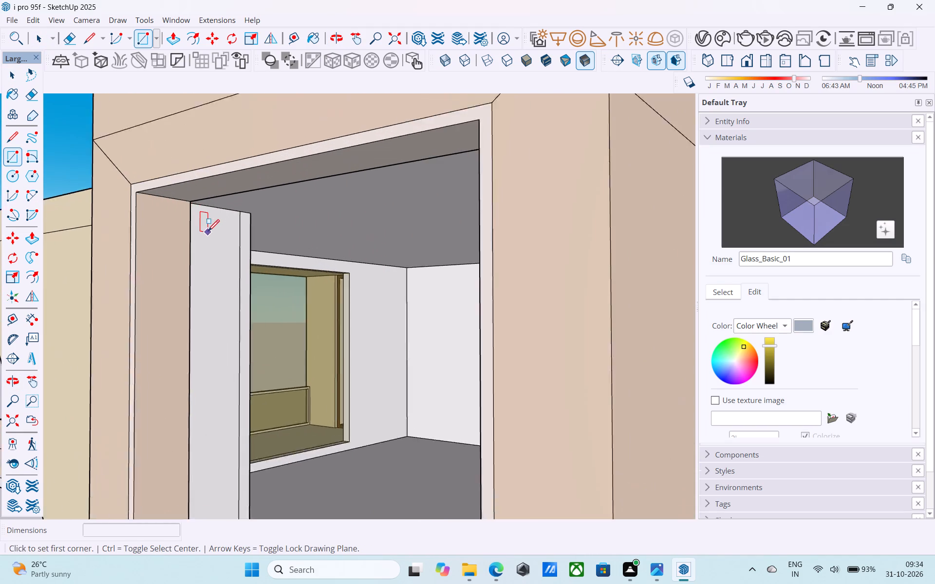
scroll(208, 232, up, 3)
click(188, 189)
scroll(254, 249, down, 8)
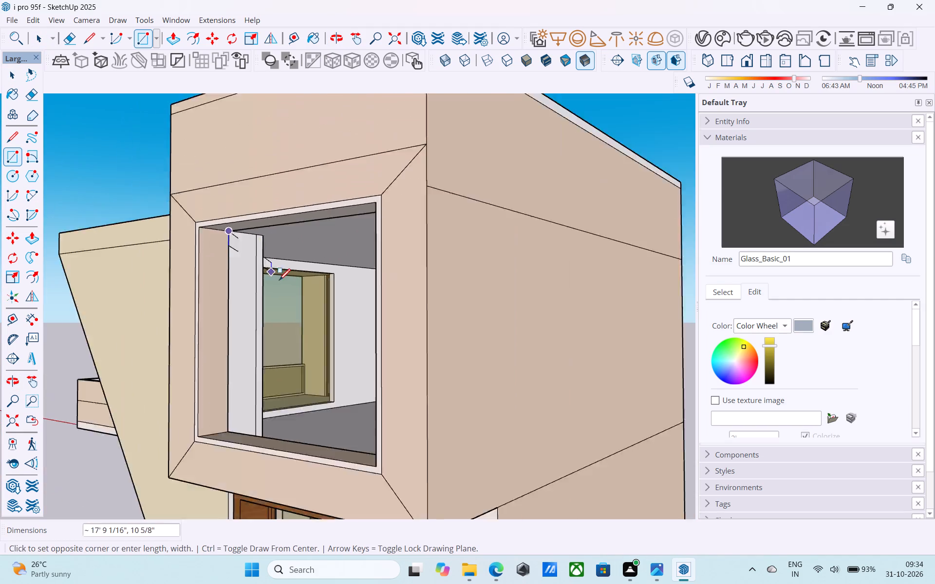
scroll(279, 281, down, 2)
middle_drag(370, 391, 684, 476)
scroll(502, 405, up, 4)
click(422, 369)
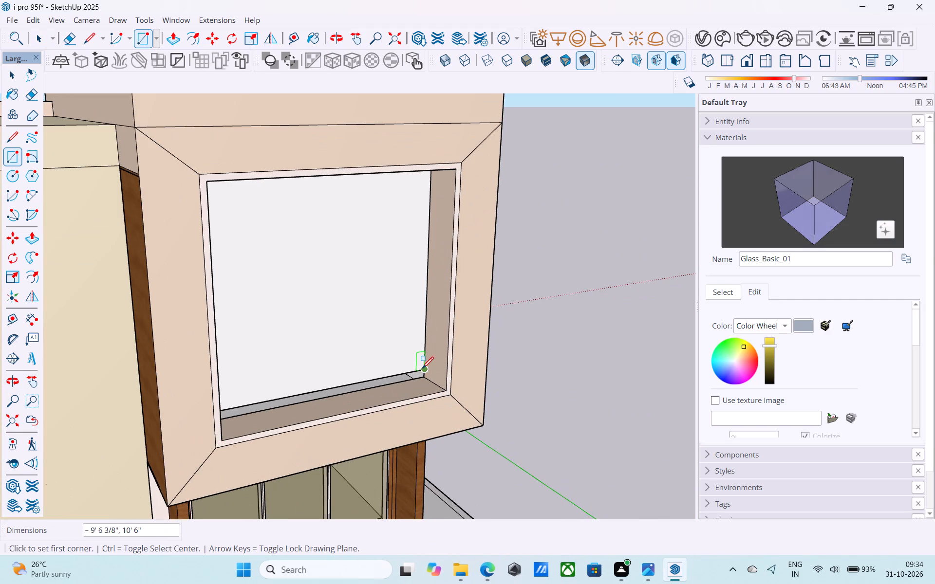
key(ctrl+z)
Draw a 10' 6" by 9' 11" pane across the upper window opening's inner edge and paint it with Glass_Basic_01.
click(420, 380)
scroll(419, 376, down, 2)
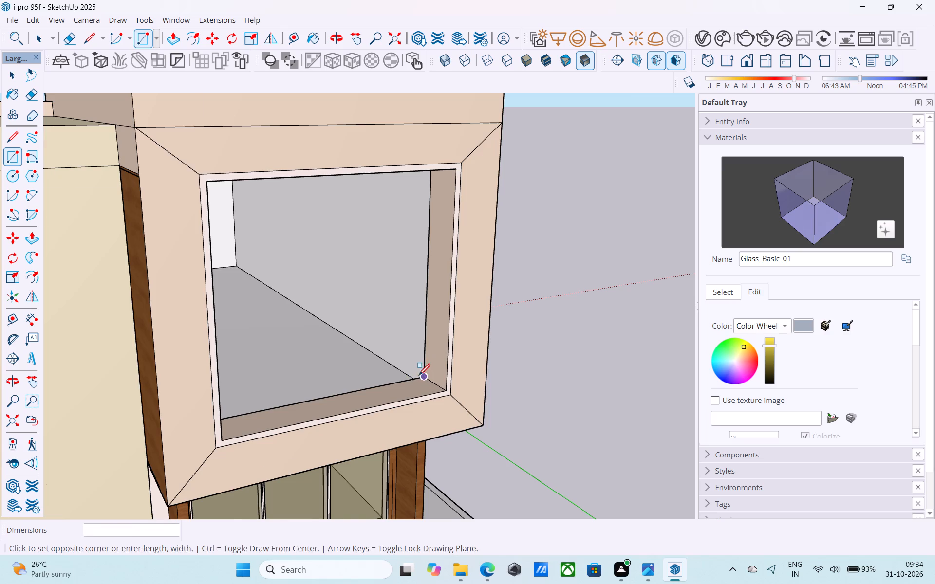
scroll(419, 376, down, 1)
shift+middle_drag(425, 375, 231, 286)
click(186, 215)
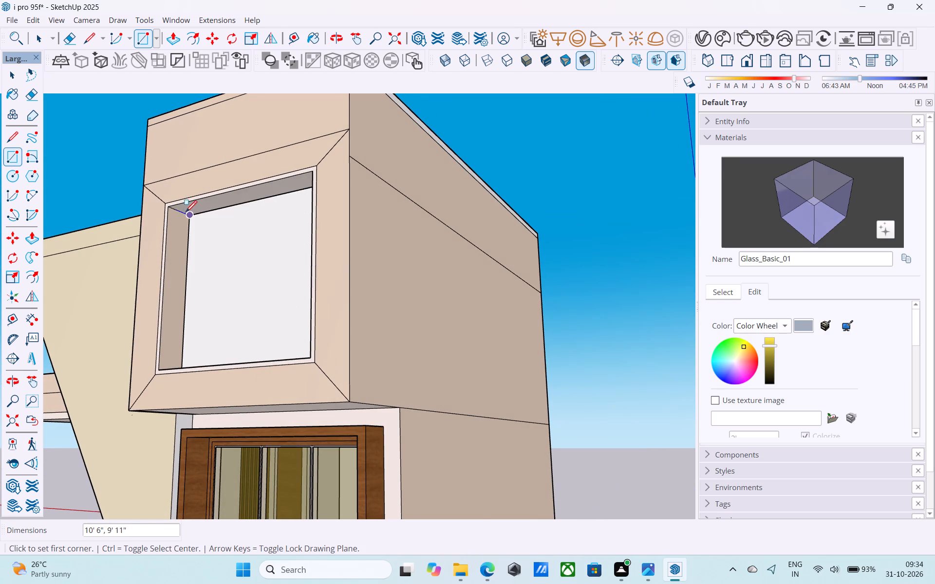
click(799, 197)
click(293, 225)
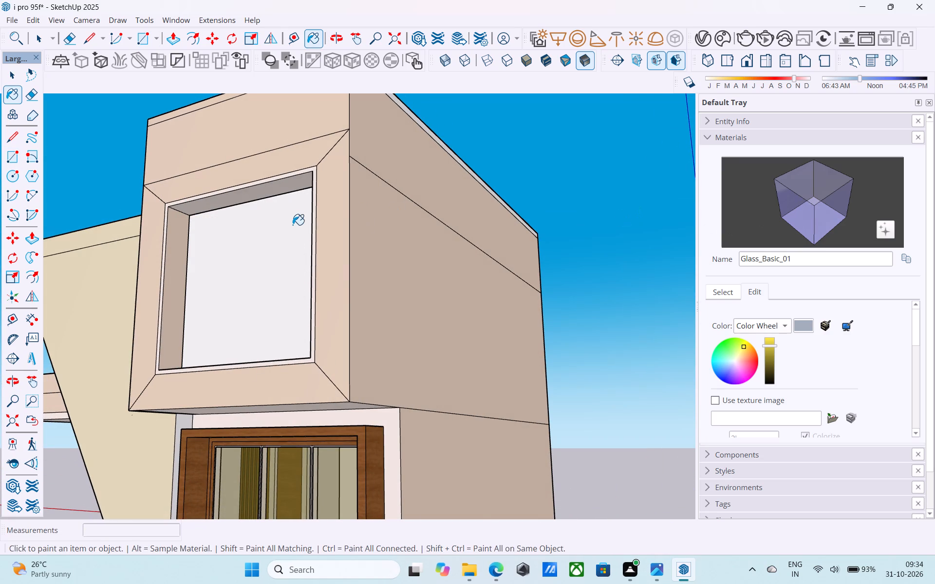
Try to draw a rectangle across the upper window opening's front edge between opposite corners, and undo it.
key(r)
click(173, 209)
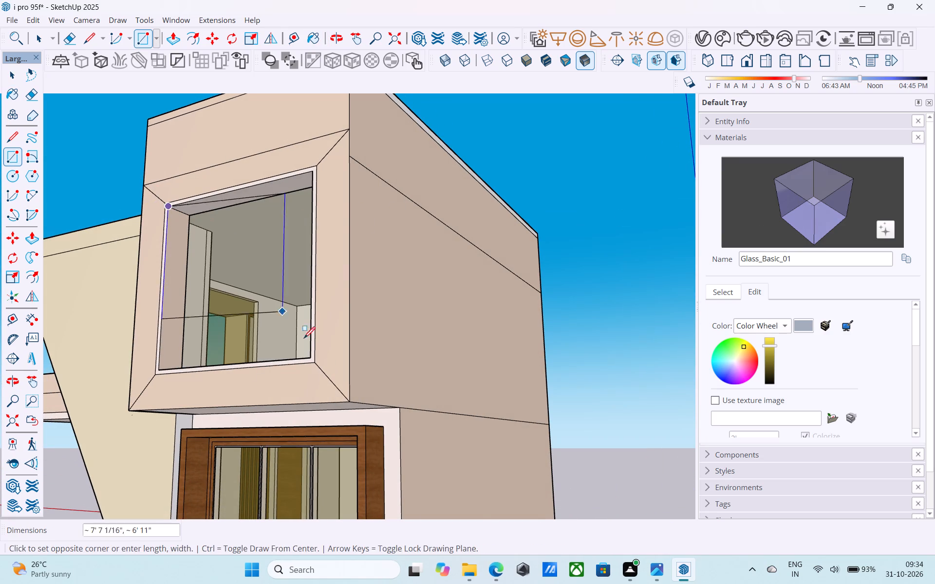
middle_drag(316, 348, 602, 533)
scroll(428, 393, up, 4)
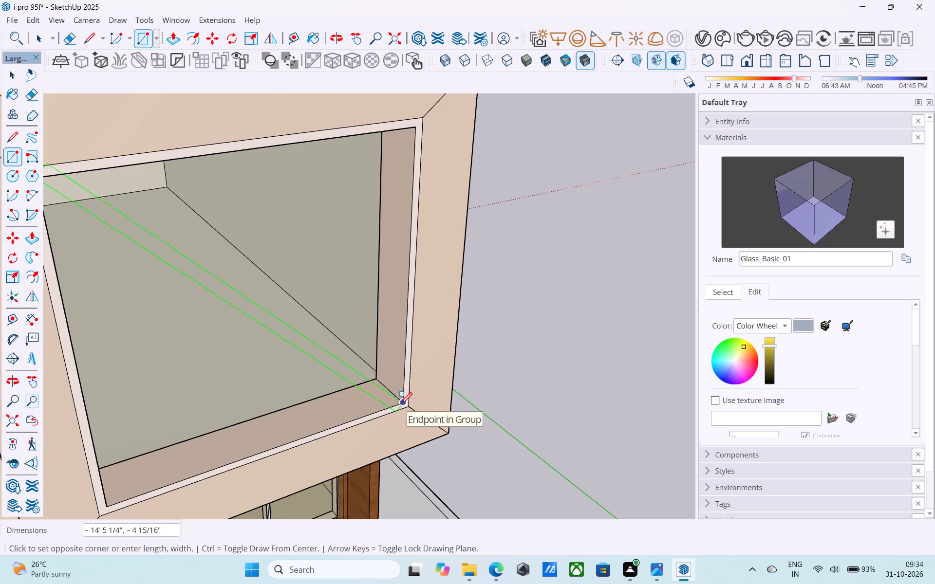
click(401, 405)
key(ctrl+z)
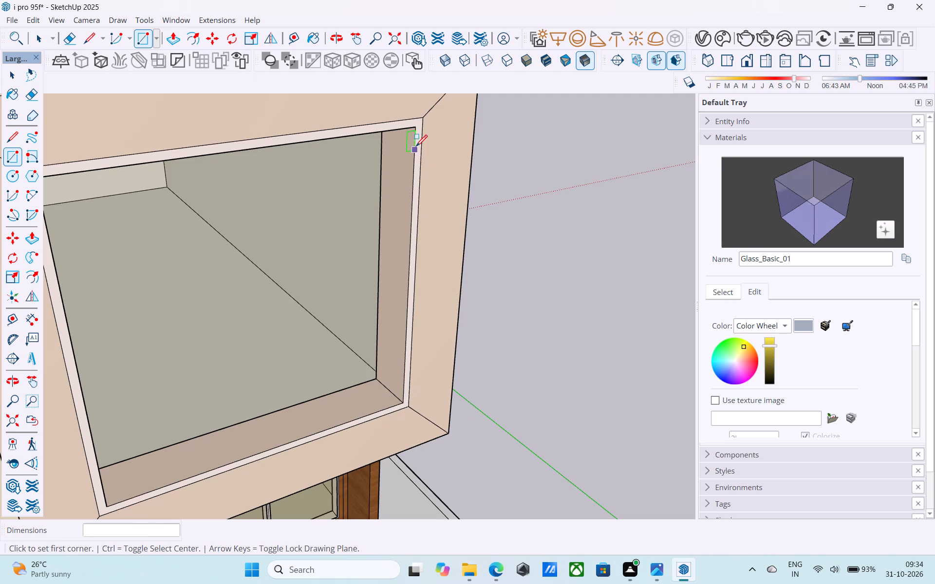
Draw a 9' 11" by 10' 6" pane across the upper window opening's front edge and paint it with Glass_Basic_01.
click(416, 130)
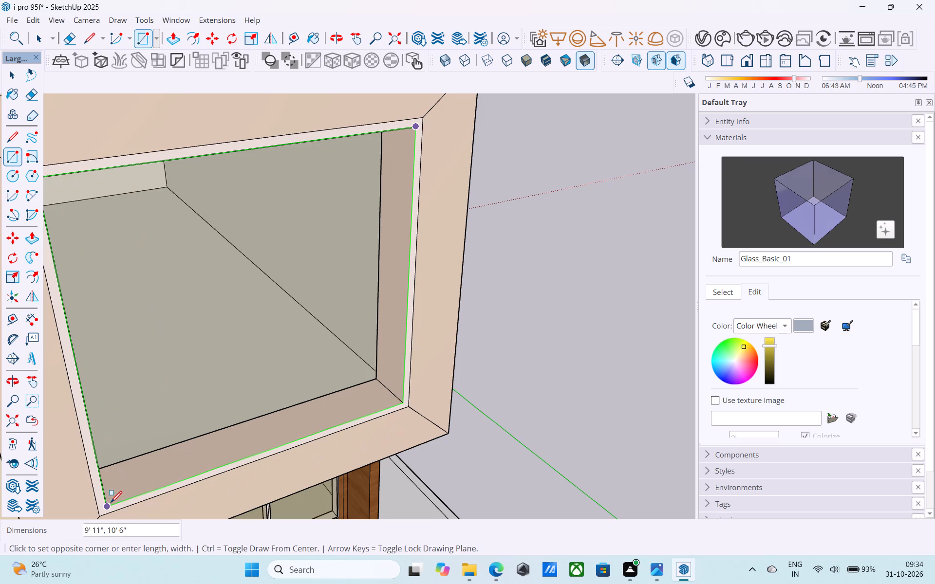
click(111, 504)
click(850, 192)
click(382, 281)
scroll(382, 281, down, 5)
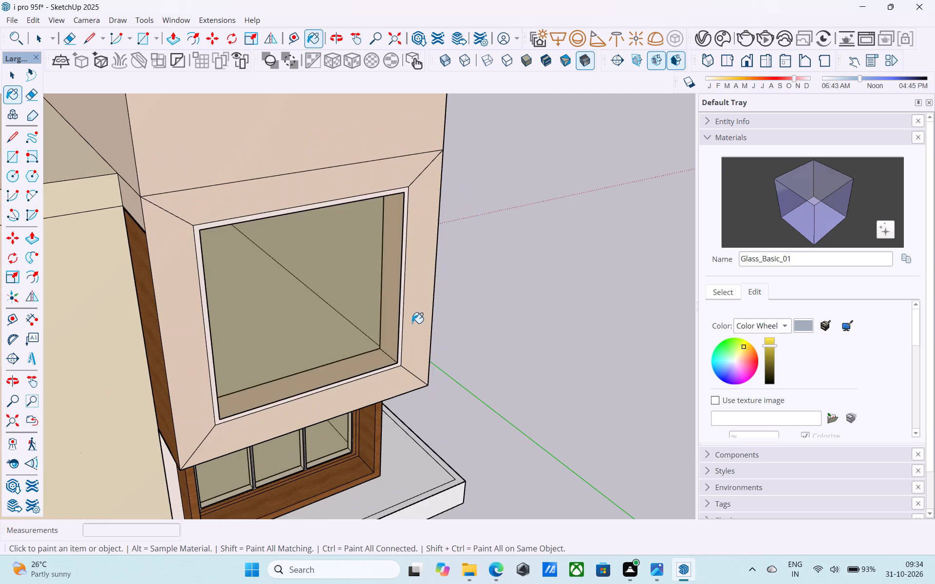
key(space)
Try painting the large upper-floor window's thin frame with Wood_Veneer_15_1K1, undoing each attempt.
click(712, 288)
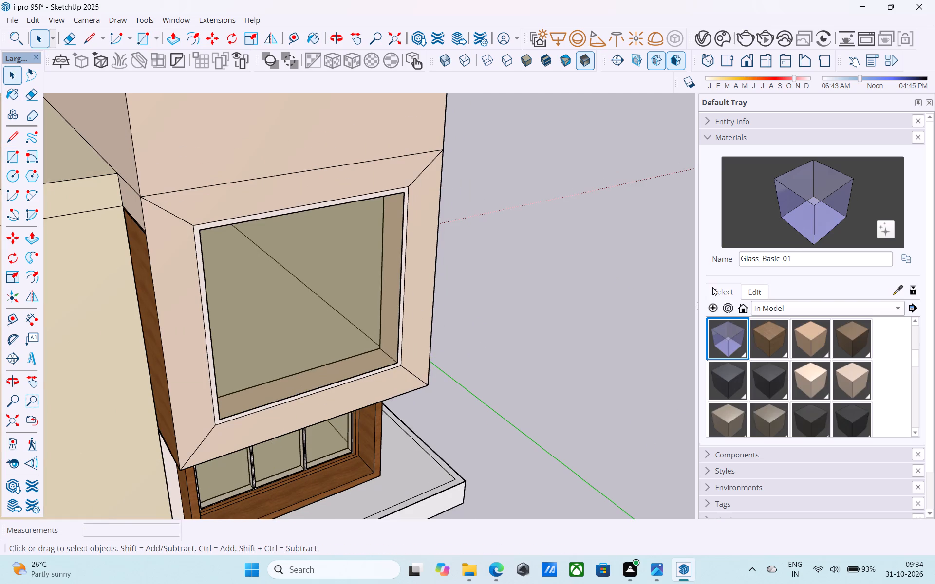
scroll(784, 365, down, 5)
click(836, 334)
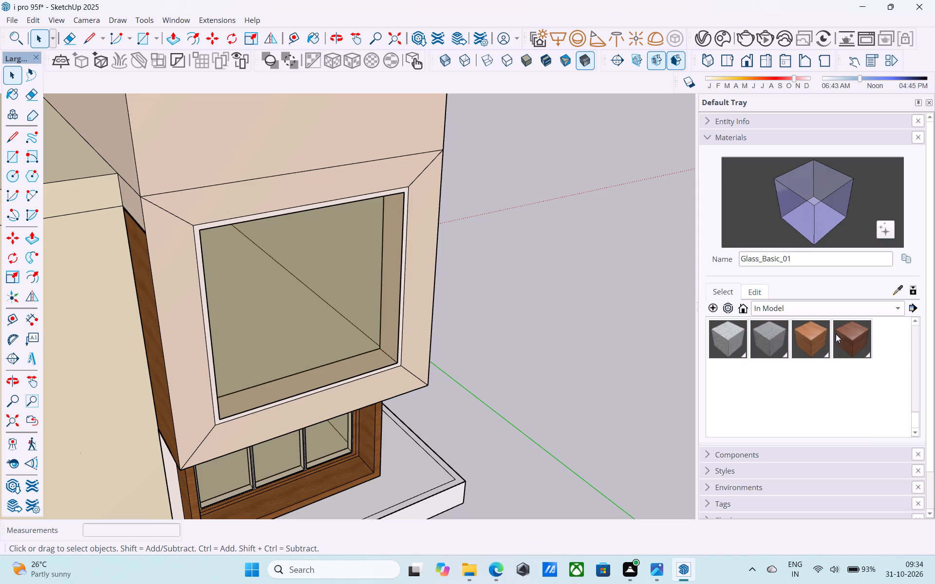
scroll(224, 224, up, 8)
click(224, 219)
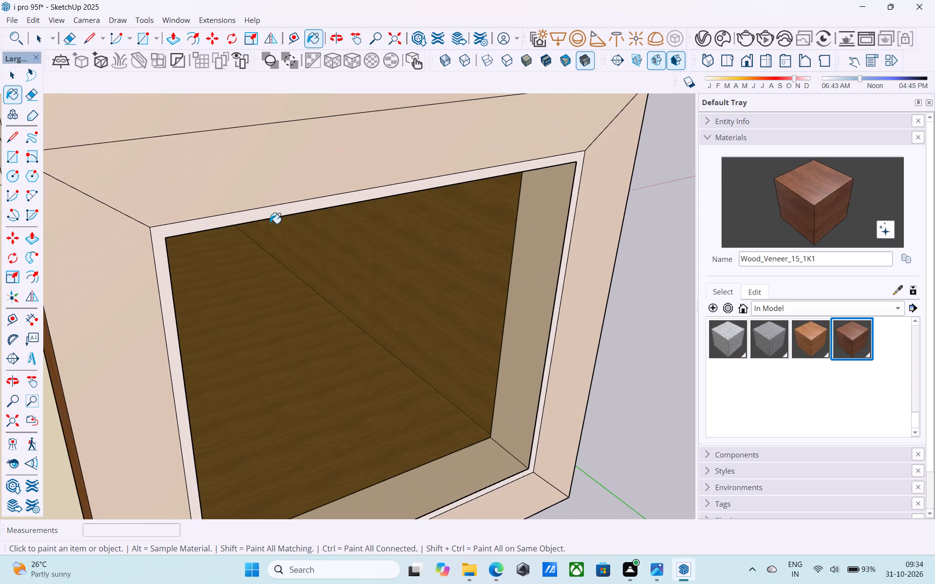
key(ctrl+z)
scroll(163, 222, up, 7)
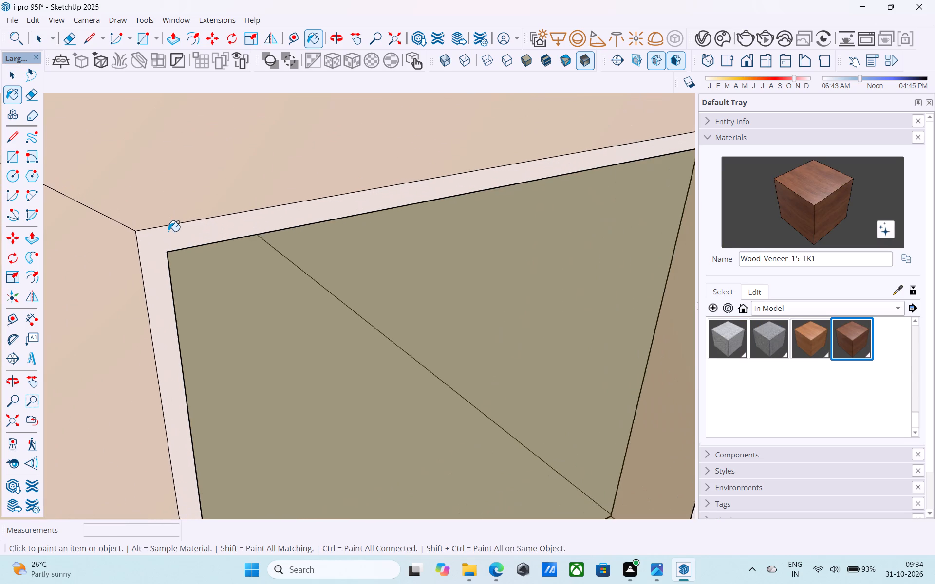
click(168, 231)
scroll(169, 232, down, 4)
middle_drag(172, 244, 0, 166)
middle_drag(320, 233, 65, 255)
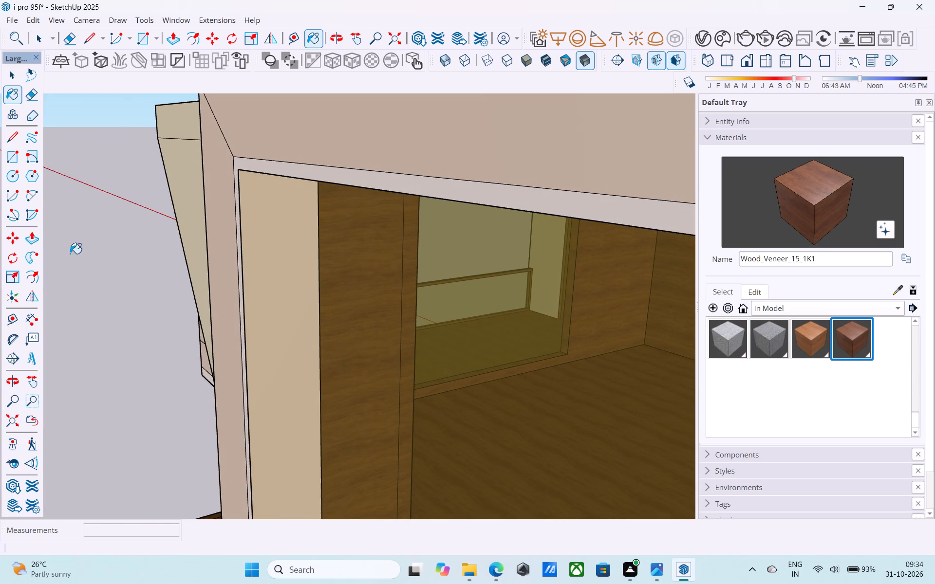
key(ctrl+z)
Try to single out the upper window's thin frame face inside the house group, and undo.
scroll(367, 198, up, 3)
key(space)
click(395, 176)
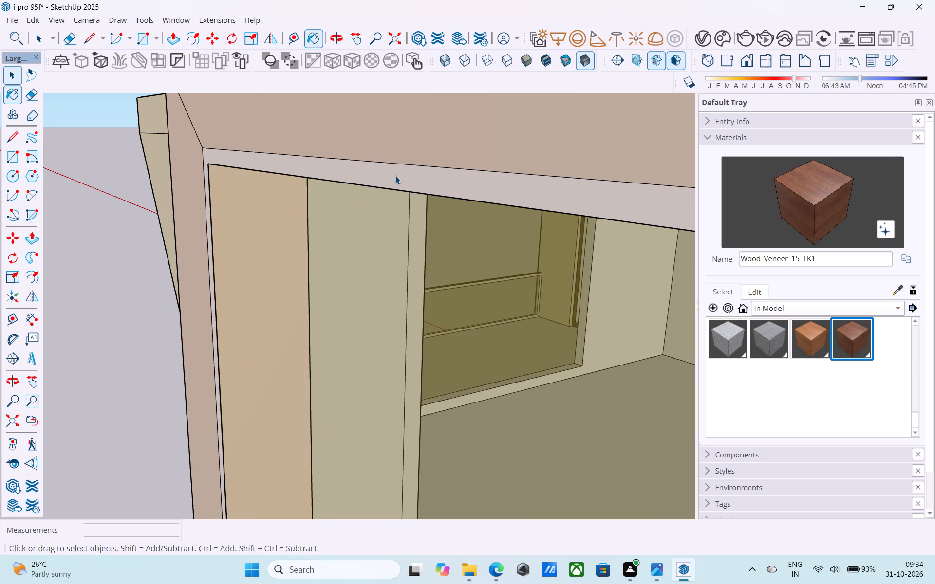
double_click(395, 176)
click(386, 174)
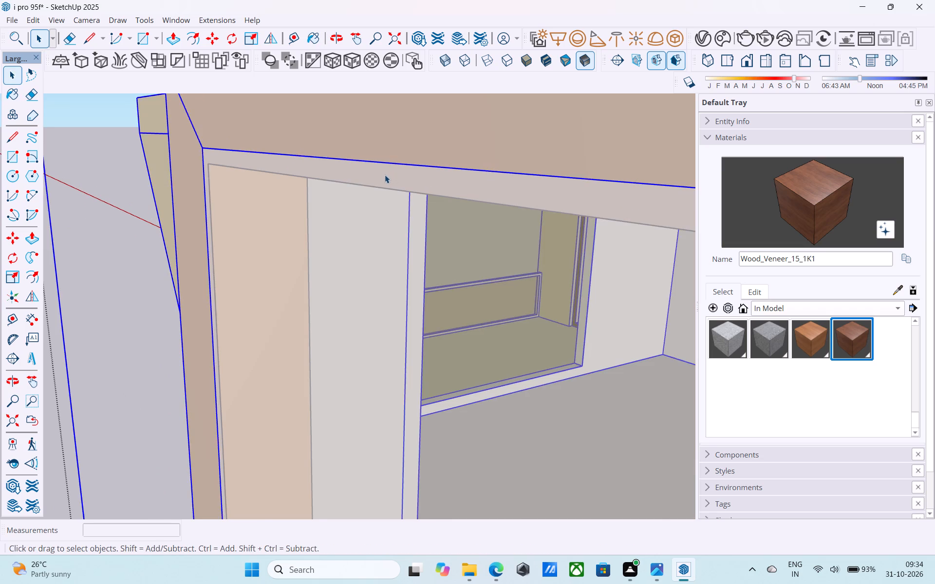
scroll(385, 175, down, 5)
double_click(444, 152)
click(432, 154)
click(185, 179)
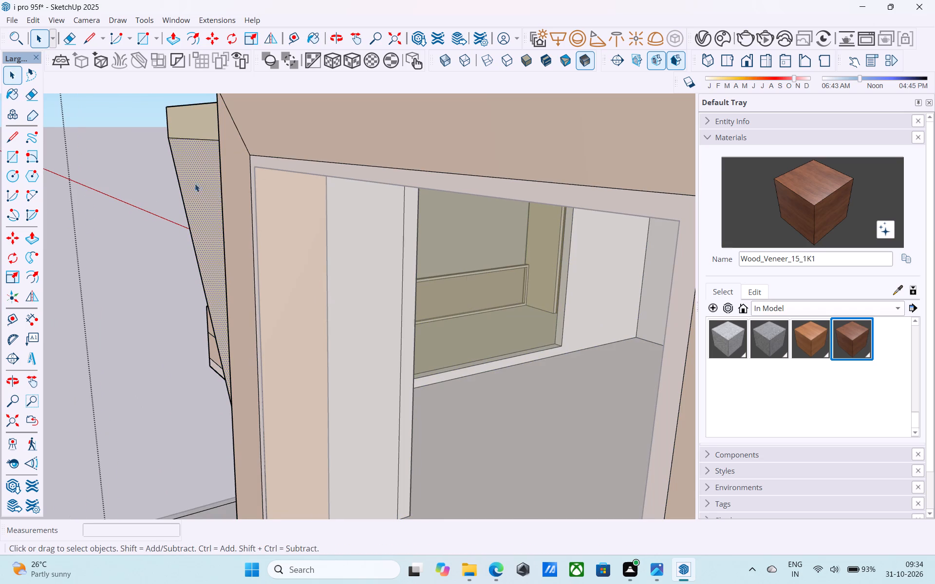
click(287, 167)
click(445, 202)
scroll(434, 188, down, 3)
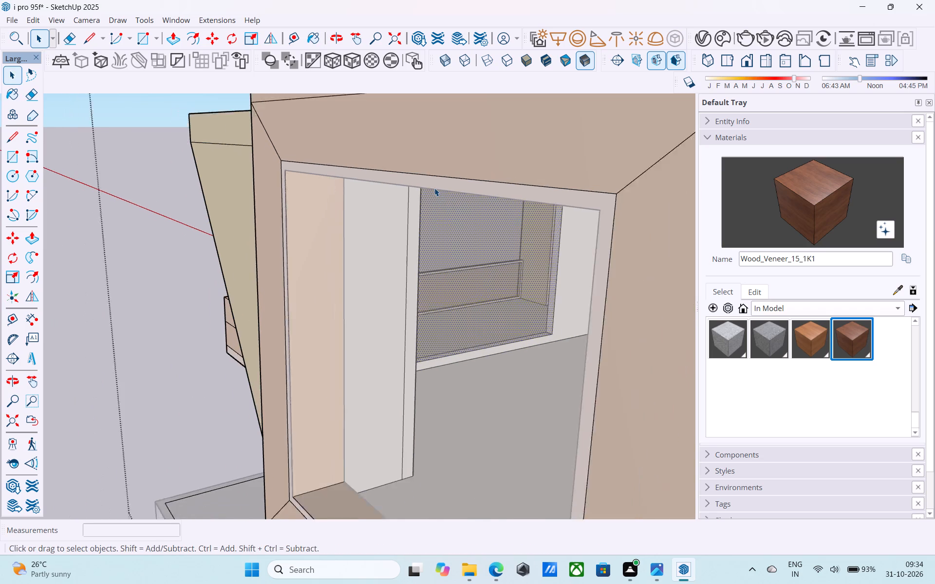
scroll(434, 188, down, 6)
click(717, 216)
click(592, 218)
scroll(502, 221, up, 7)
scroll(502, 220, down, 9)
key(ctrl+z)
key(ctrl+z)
Examine the house exterior from the upper side window, from above and from the front.
middle_drag(502, 223, 592, 238)
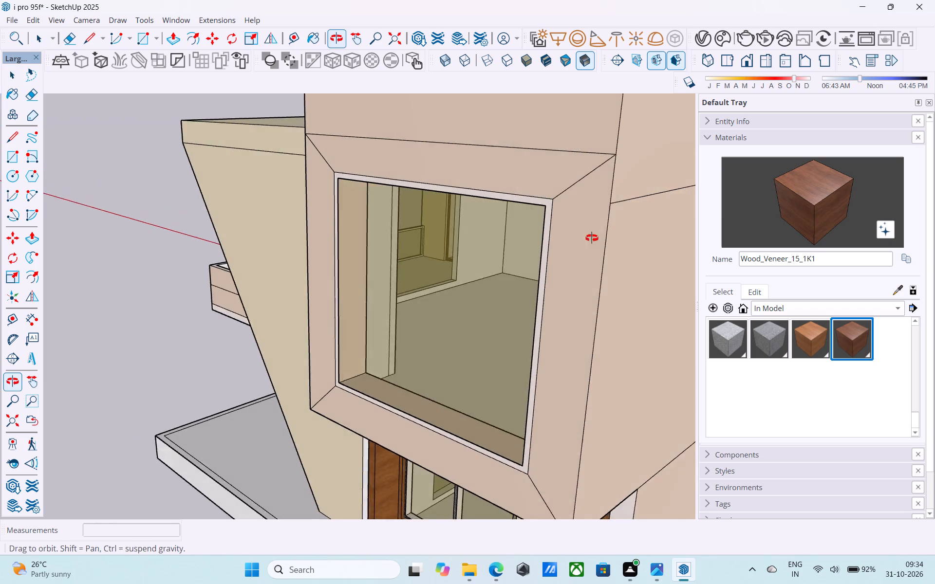
middle_drag(592, 238, 662, 255)
scroll(555, 219, up, 12)
scroll(584, 198, down, 1)
middle_drag(645, 224, 729, 222)
scroll(610, 216, down, 4)
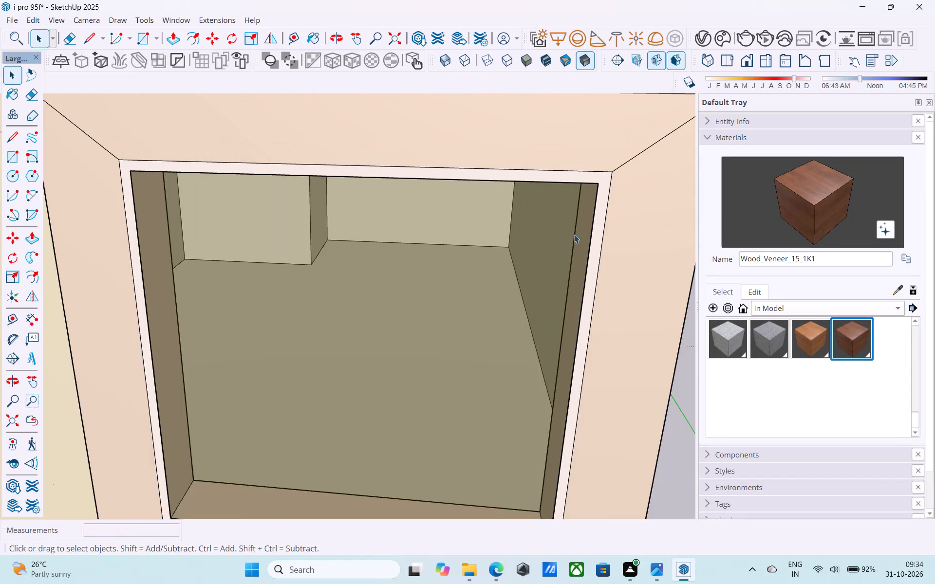
scroll(574, 235, down, 4)
middle_drag(534, 234, 655, 212)
scroll(557, 202, down, 5)
middle_drag(351, 214, 542, 180)
scroll(543, 167, down, 1)
scroll(510, 188, down, 2)
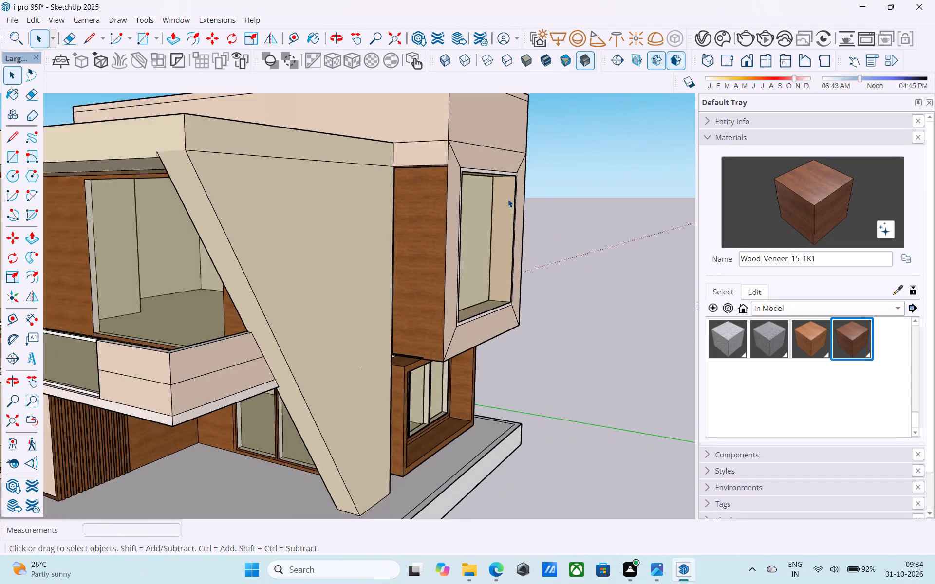
scroll(508, 199, down, 7)
middle_drag(508, 218, 526, 225)
middle_drag(417, 314, 393, 413)
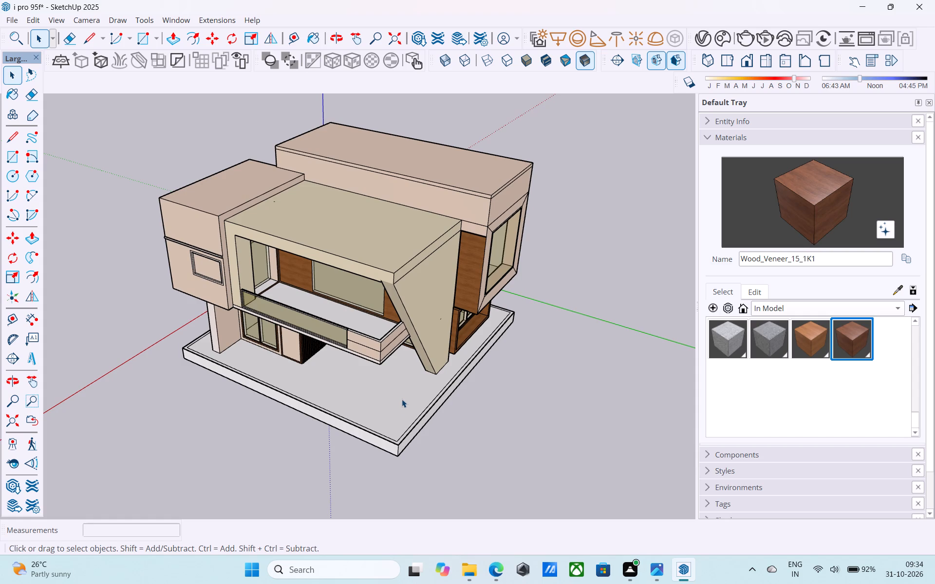
middle_drag(406, 399, 483, 359)
scroll(459, 391, up, 1)
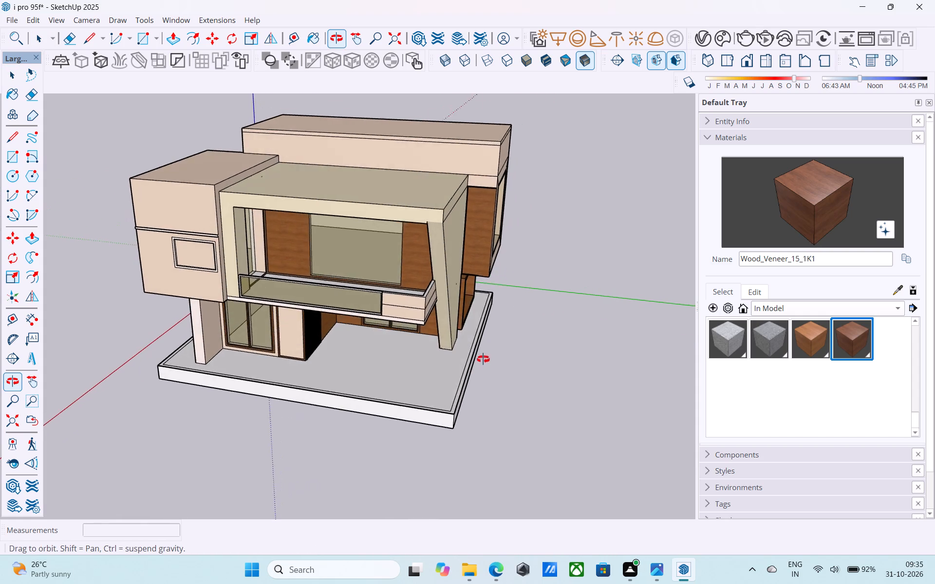
middle_drag(483, 359, 471, 288)
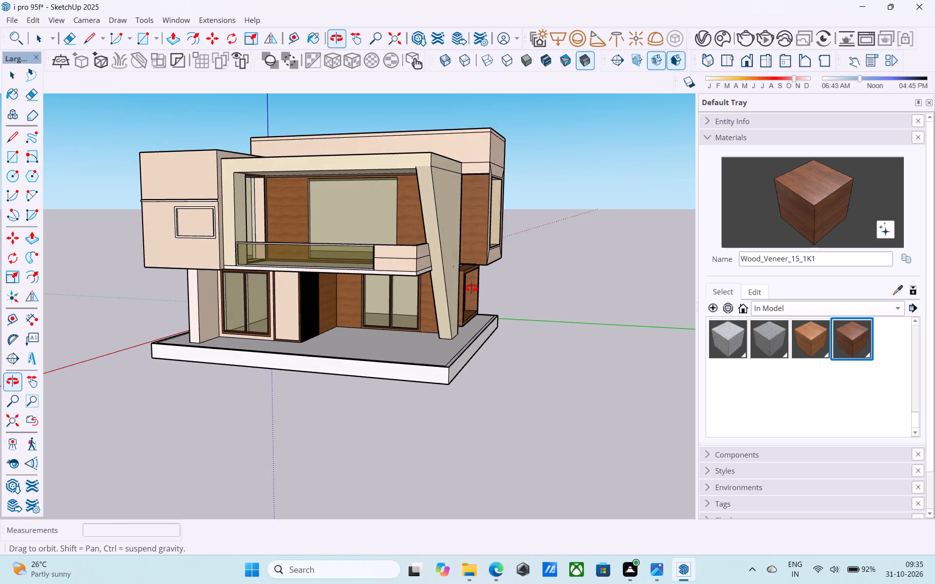
middle_drag(471, 288, 448, 288)
scroll(501, 277, down, 4)
middle_drag(501, 277, 430, 291)
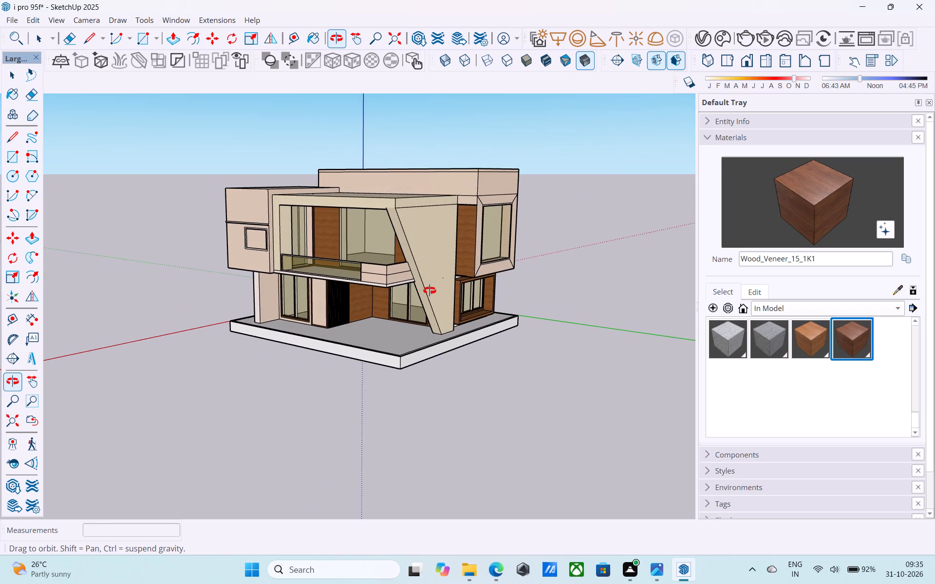
middle_drag(430, 291, 589, 289)
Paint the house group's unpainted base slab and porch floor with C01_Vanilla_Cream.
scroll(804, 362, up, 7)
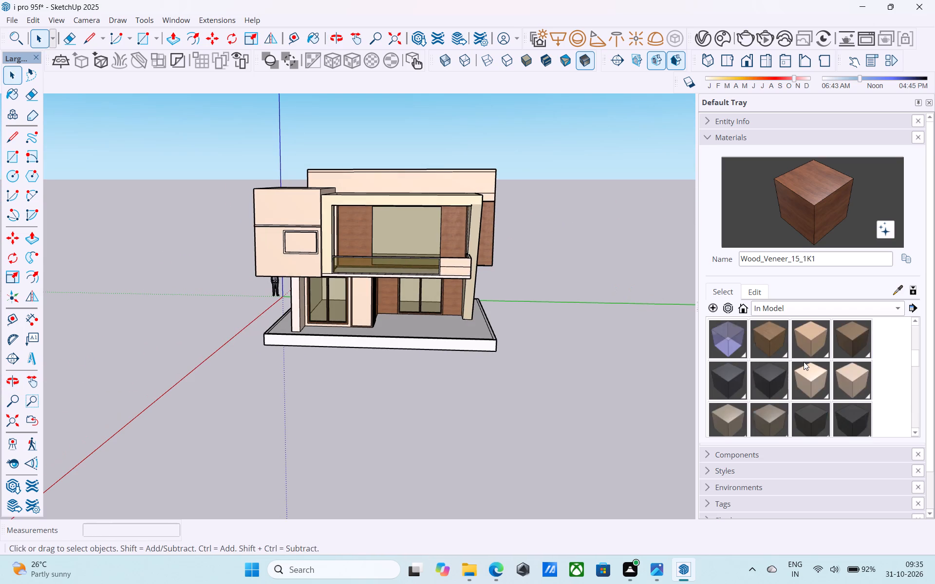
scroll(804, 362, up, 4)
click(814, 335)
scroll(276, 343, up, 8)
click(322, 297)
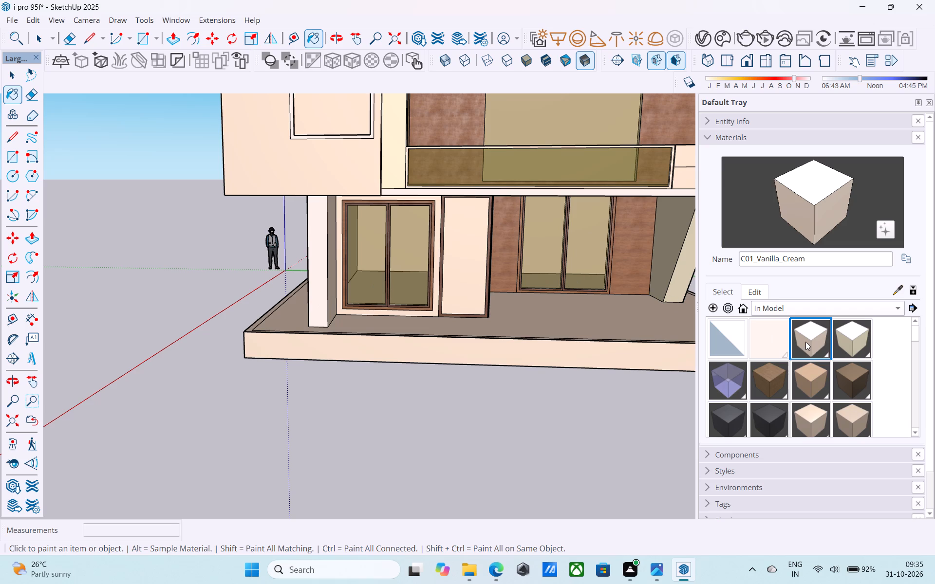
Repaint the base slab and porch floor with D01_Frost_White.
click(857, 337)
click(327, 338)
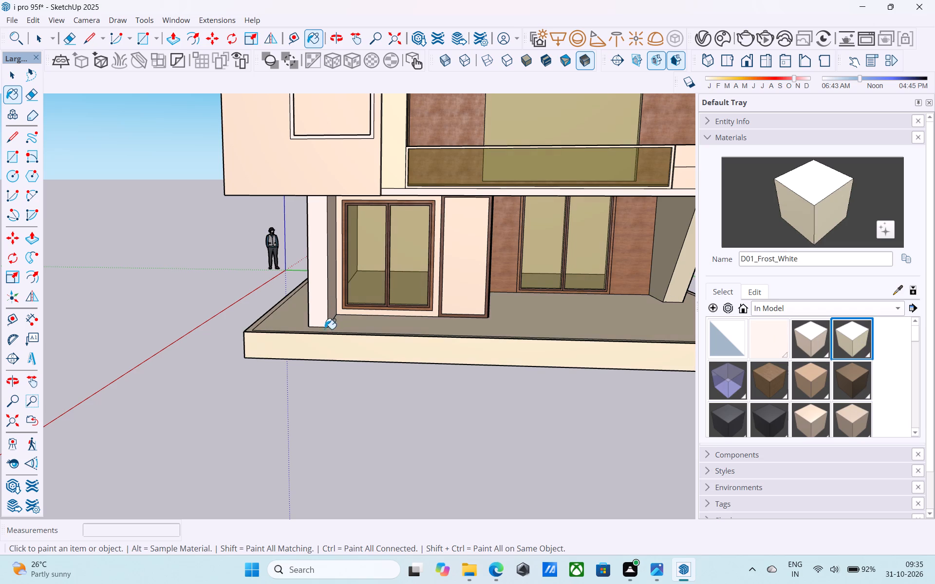
Open the house group, paint the porch column's narrow front face with C01_Vanilla_Cream, and close the group.
middle_drag(294, 316, 171, 322)
scroll(172, 322, down, 8)
middle_drag(254, 322, 326, 329)
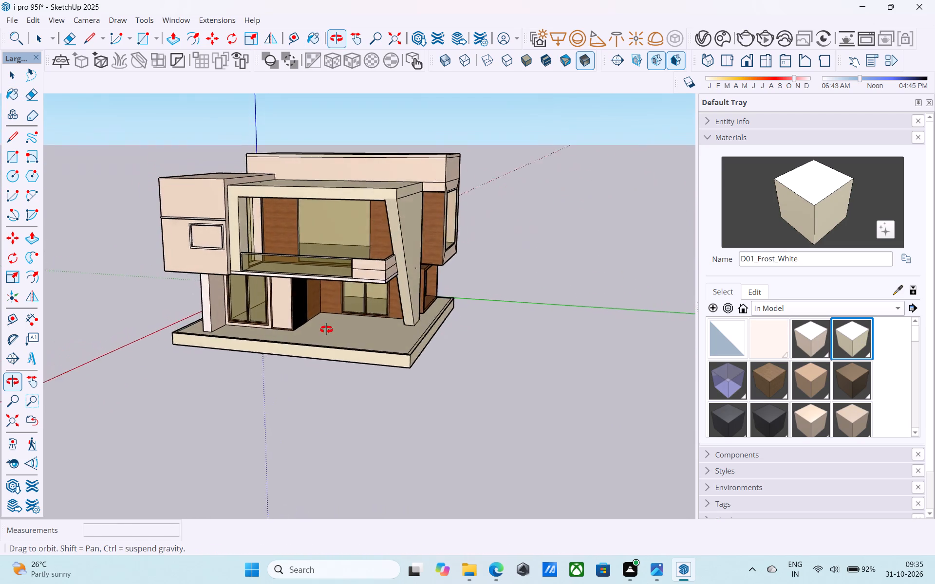
middle_drag(326, 329, 267, 322)
scroll(219, 311, up, 8)
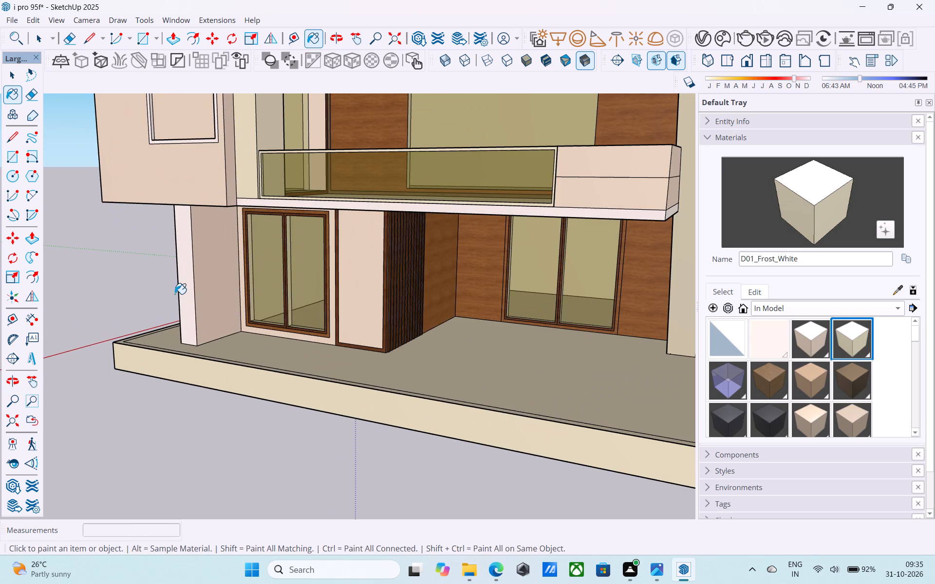
click(39, 40)
triple_click(185, 269)
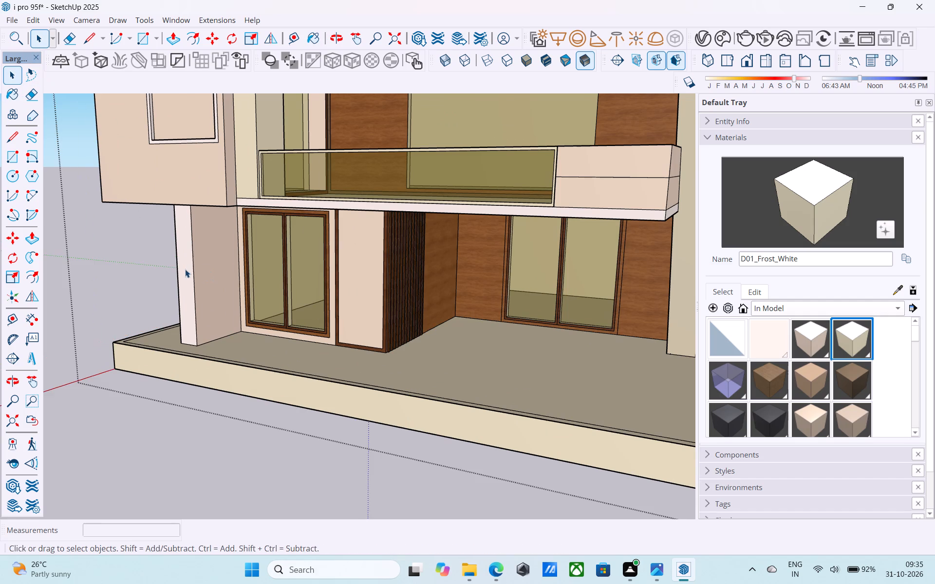
click(185, 268)
double_click(185, 268)
click(185, 271)
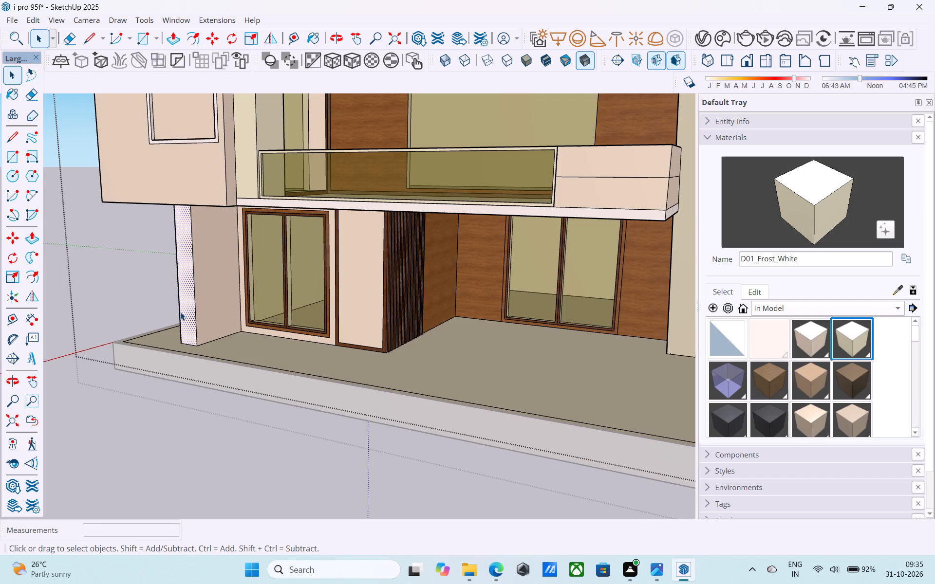
drag(840, 189, 845, 188)
click(184, 240)
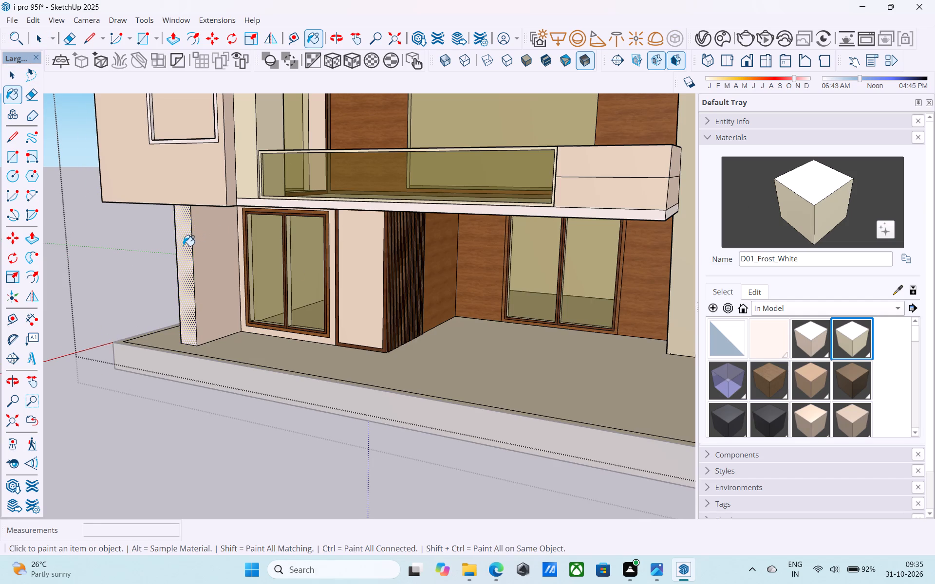
click(812, 338)
click(189, 256)
scroll(189, 256, down, 7)
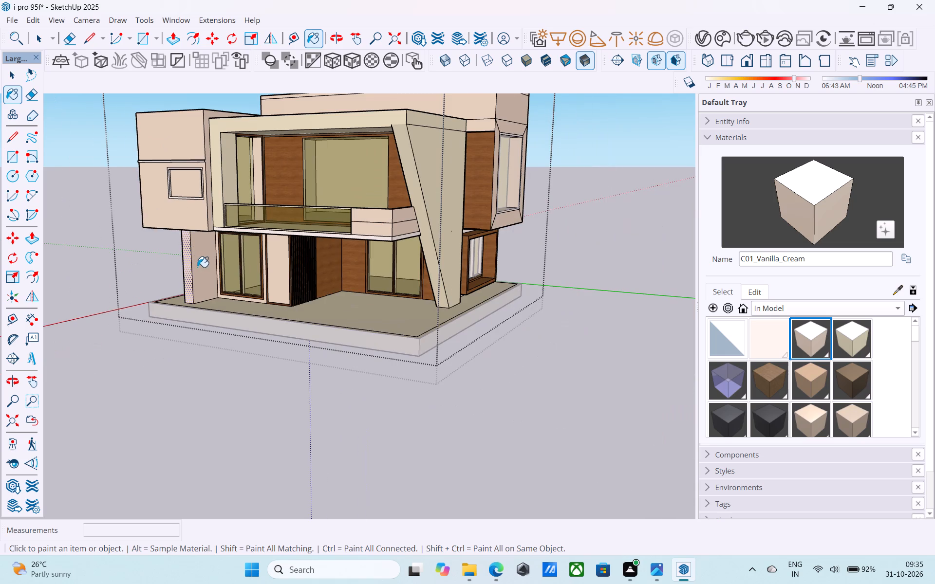
middle_click(197, 267)
click(46, 37)
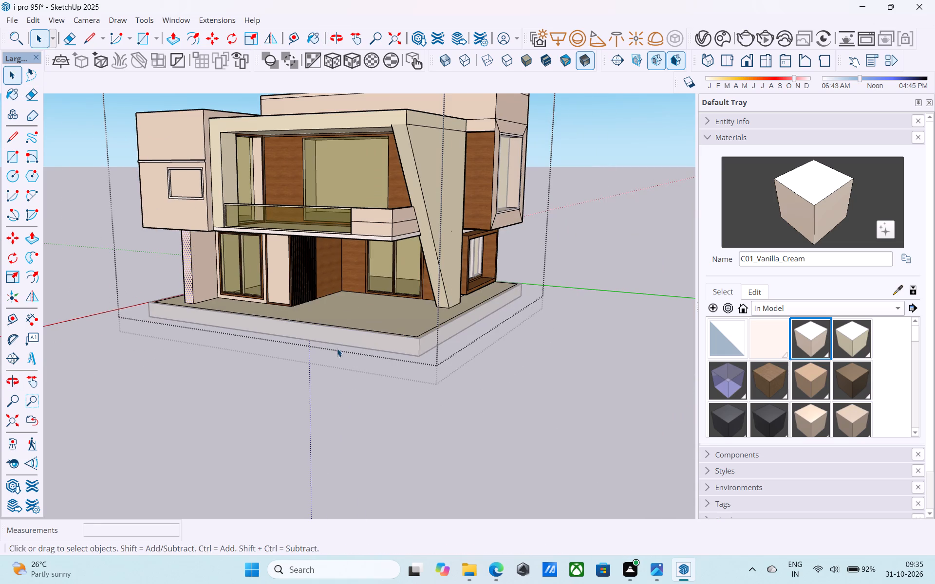
click(373, 400)
scroll(370, 402, down, 6)
click(365, 412)
Paint the whole house group with C01_Vanilla_Cream, applying it from the ground-floor side wall to recolour the base slab.
scroll(295, 173, up, 3)
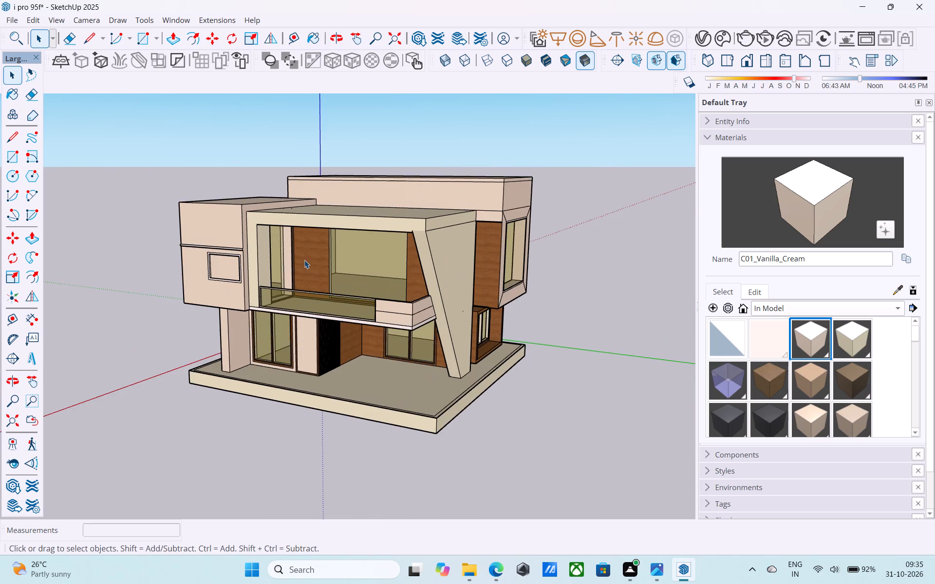
middle_drag(303, 266, 0, 277)
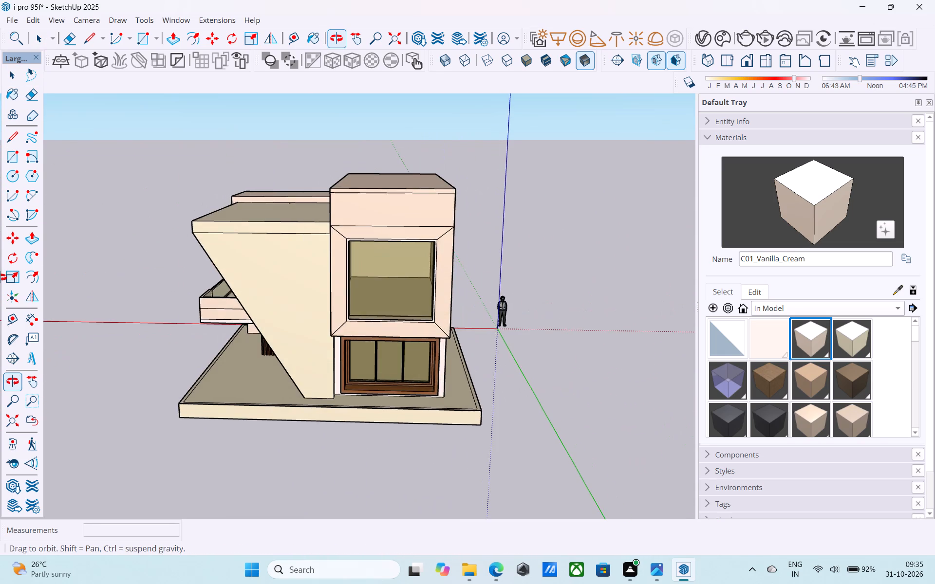
middle_drag(0, 277, 0, 249)
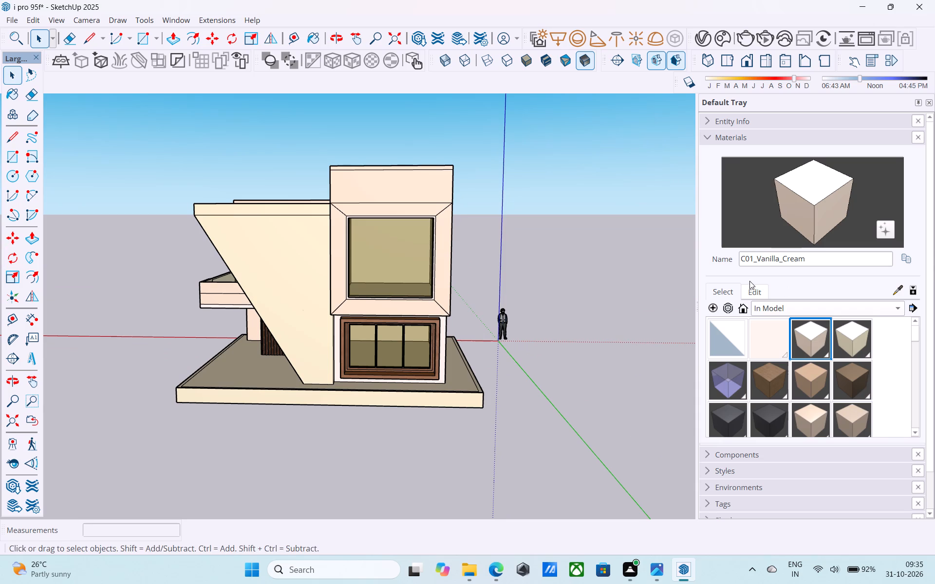
middle_drag(465, 321, 285, 292)
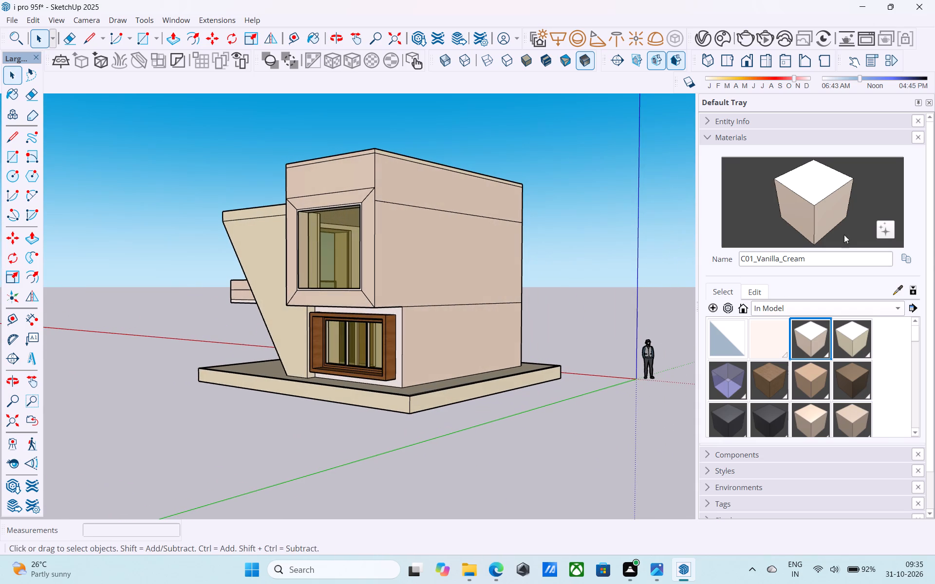
click(849, 214)
click(438, 324)
Open the house group and paint the ground-floor wall face around the wood-framed window with C01_Vanilla_Cream.
scroll(399, 338, up, 9)
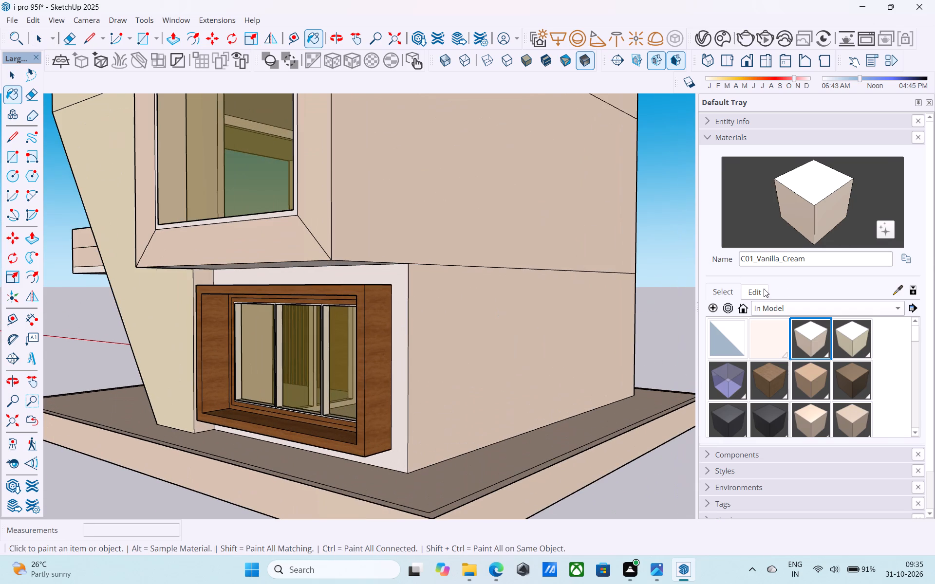
click(44, 32)
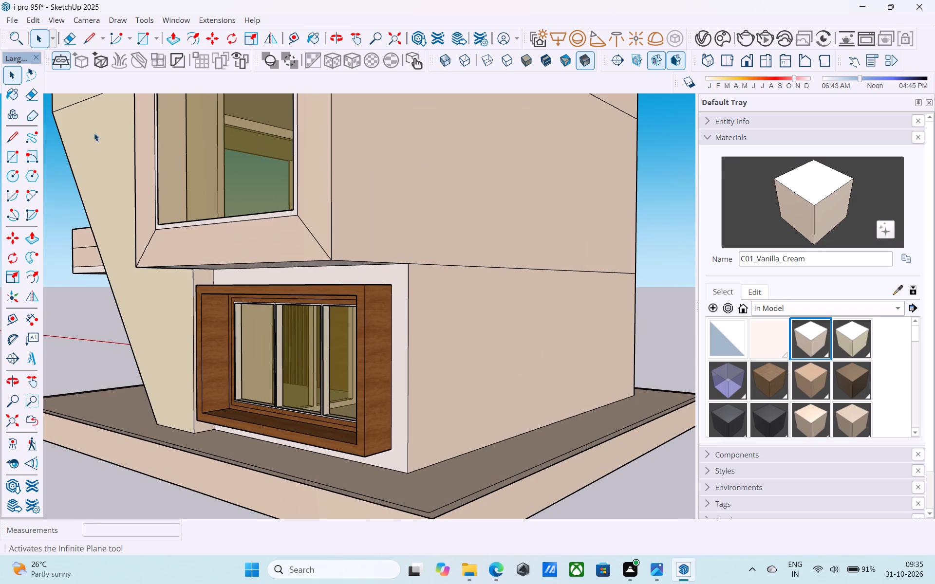
click(45, 34)
double_click(392, 330)
double_click(402, 316)
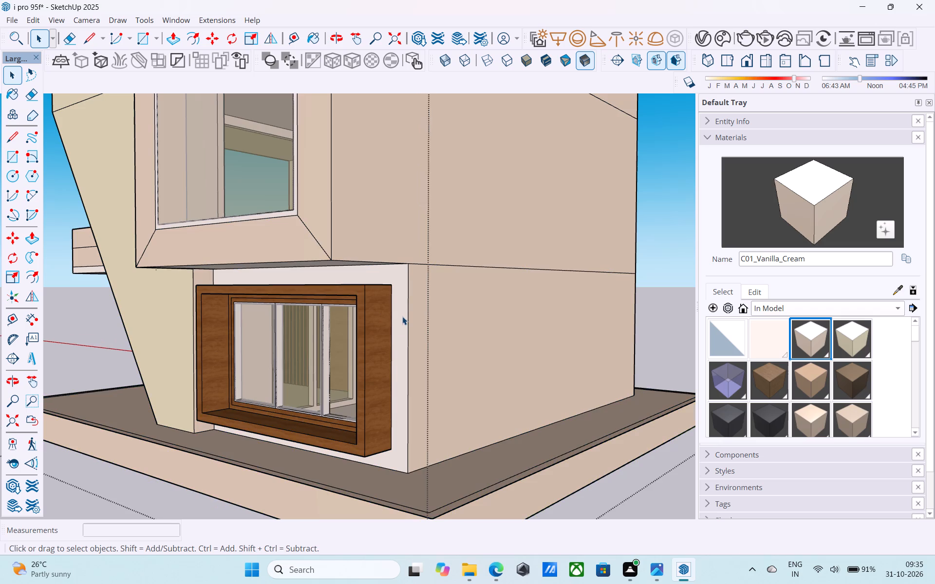
click(401, 293)
click(814, 348)
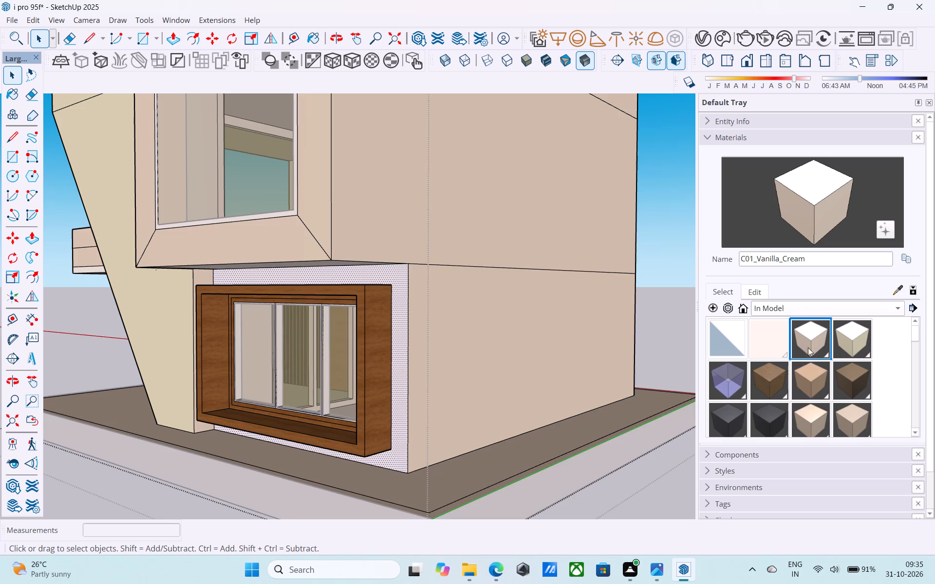
click(398, 275)
Examine the painted house from the side and front to check the wall, balcony and window finishes.
middle_drag(402, 308, 617, 338)
scroll(610, 328, down, 2)
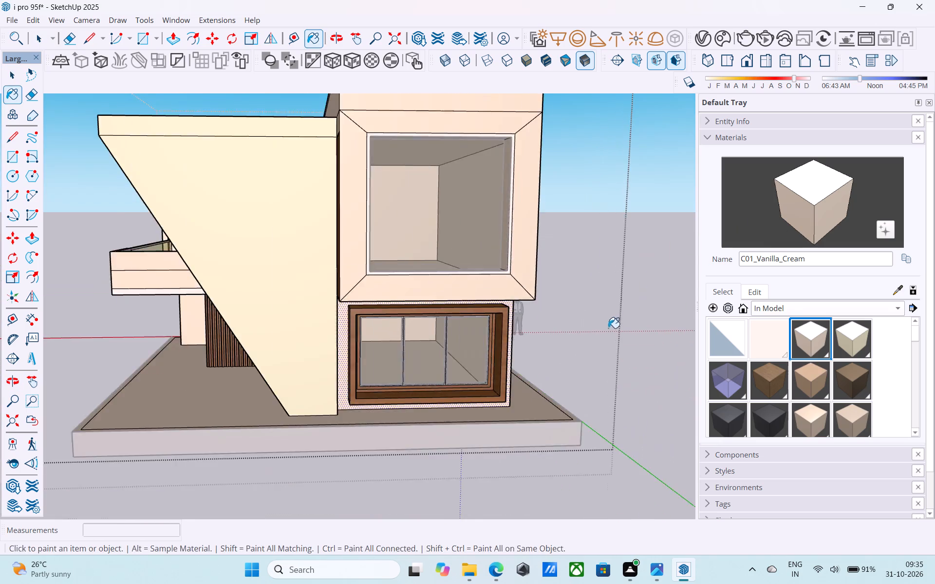
scroll(608, 328, down, 5)
middle_drag(575, 340, 143, 386)
scroll(413, 292, down, 4)
middle_drag(432, 295, 881, 298)
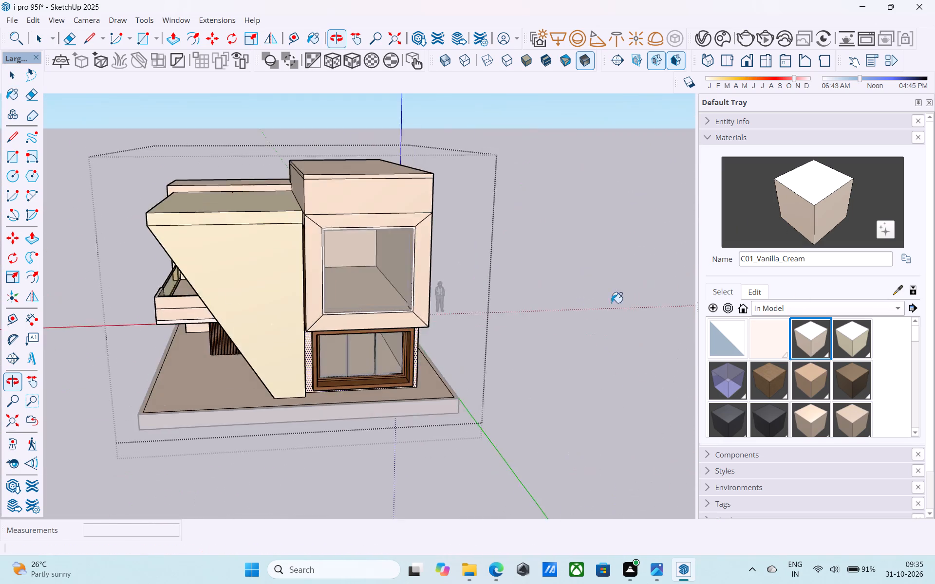
middle_drag(227, 300, 637, 301)
middle_drag(595, 290, 558, 265)
scroll(582, 251, down, 7)
middle_drag(597, 292, 425, 251)
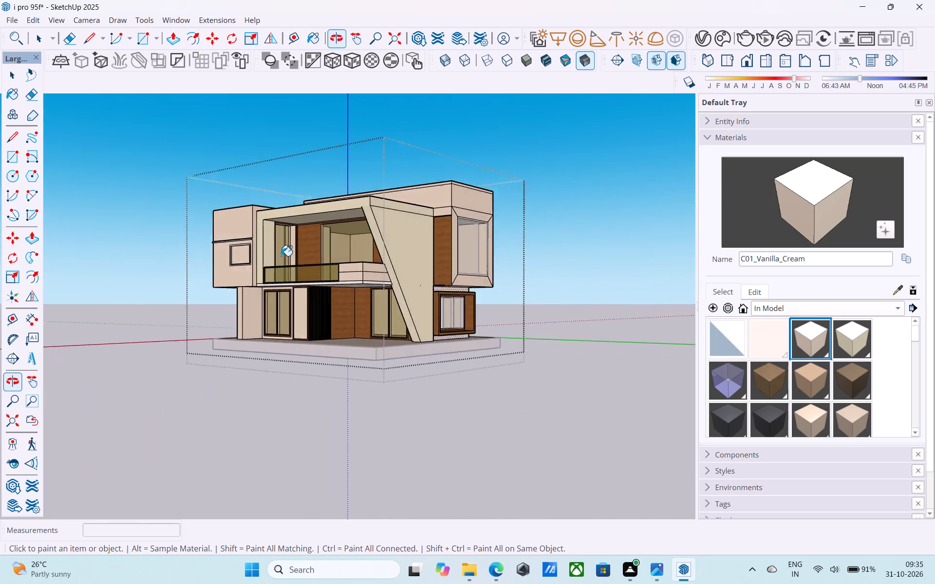
scroll(197, 259, up, 8)
middle_drag(267, 277, 437, 312)
scroll(590, 279, down, 5)
middle_drag(582, 298, 550, 294)
scroll(379, 259, down, 5)
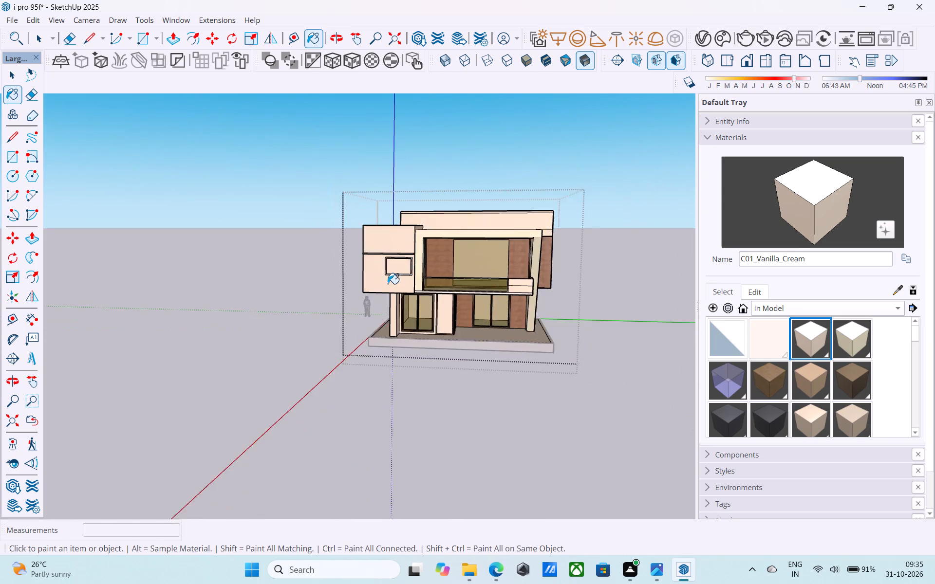
scroll(534, 263, up, 6)
Close the nested wall group and the house group around it.
right_click(547, 247)
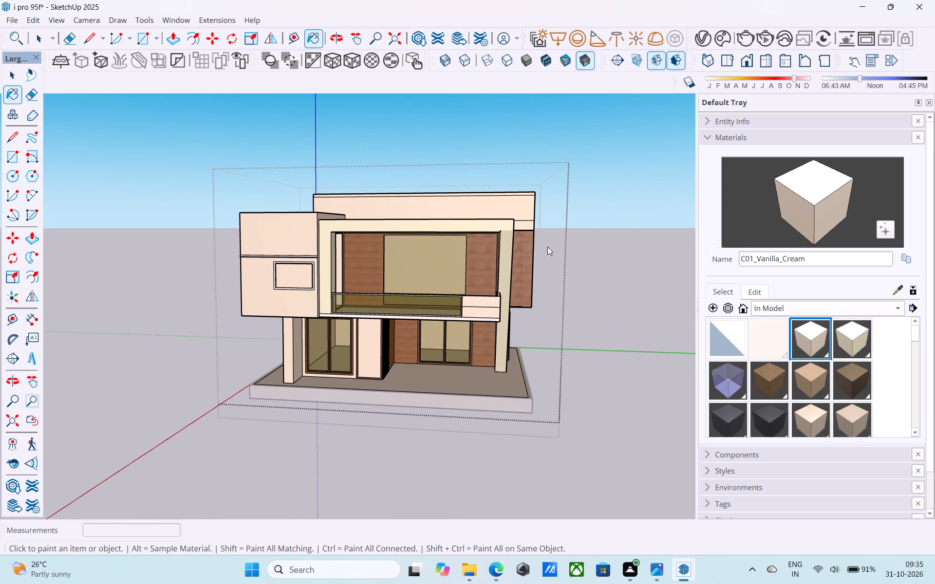
click(550, 208)
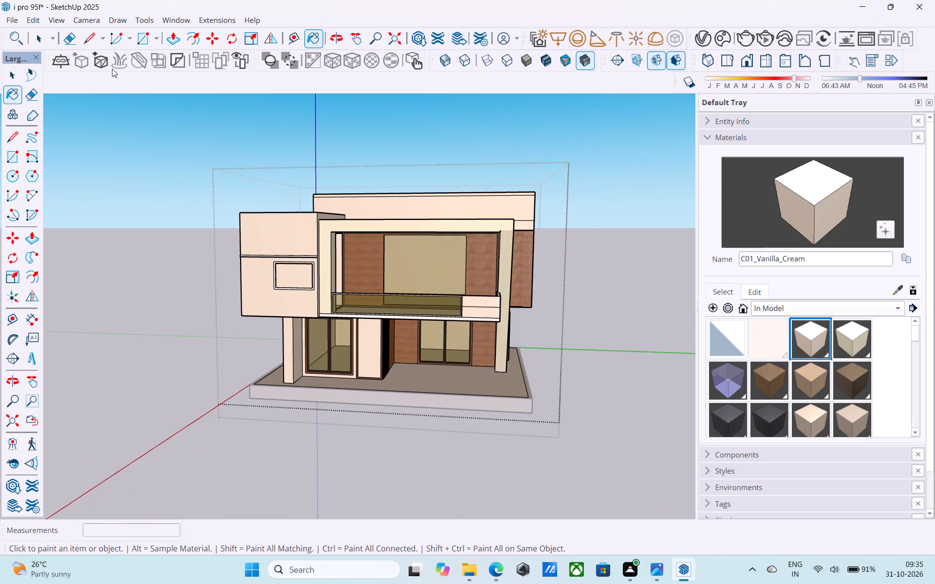
click(36, 38)
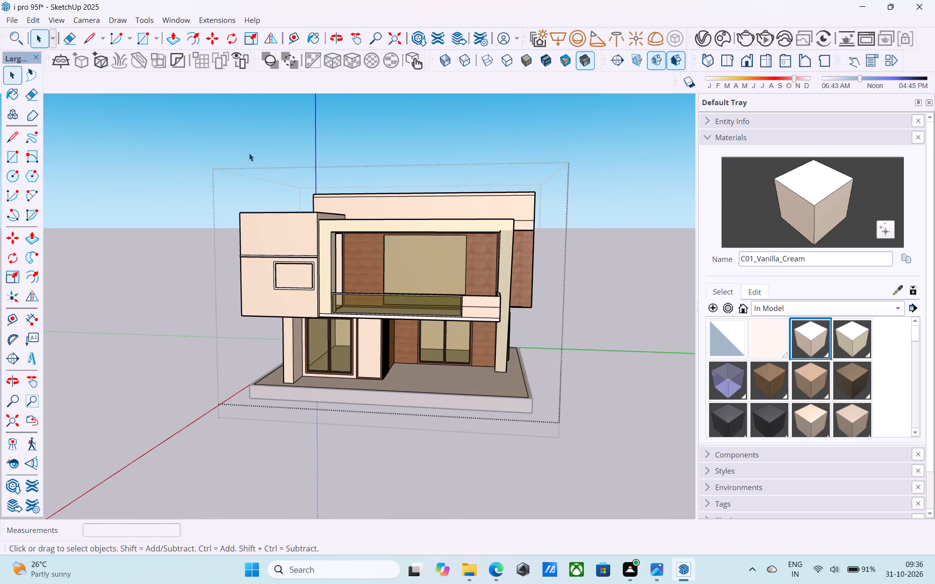
scroll(266, 169, down, 4)
middle_drag(257, 174, 244, 237)
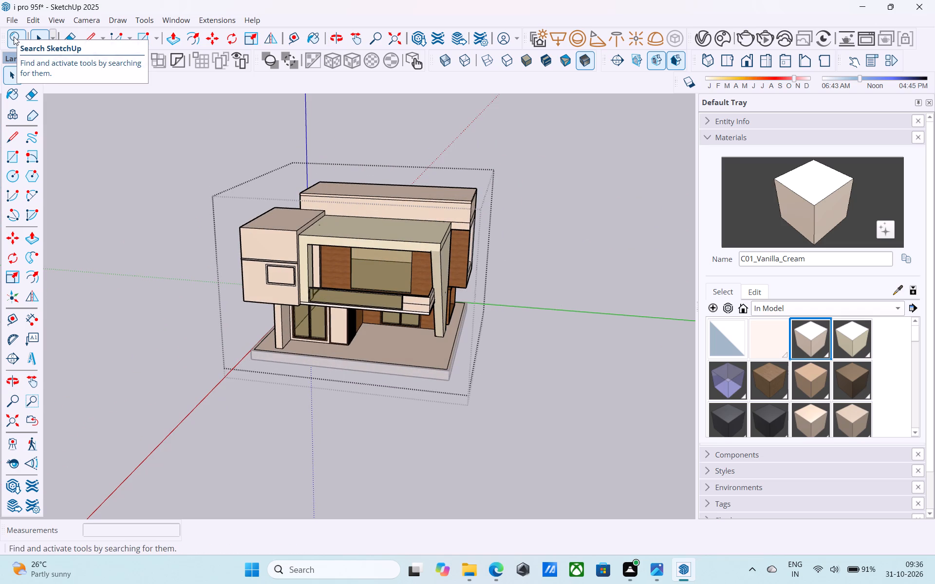
scroll(328, 362, down, 5)
middle_drag(320, 383, 299, 233)
scroll(299, 230, up, 4)
click(546, 249)
middle_drag(389, 251, 383, 285)
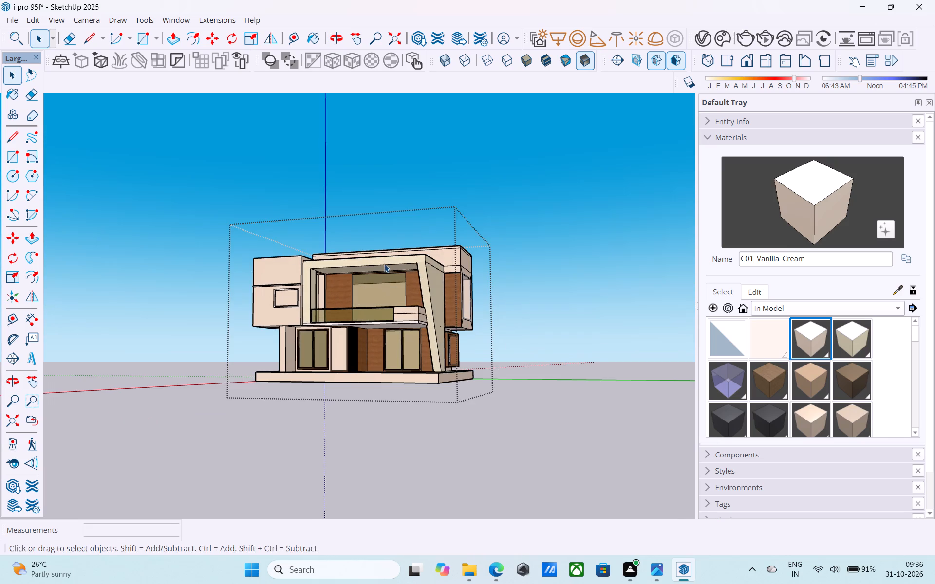
click(388, 182)
Examine the front balcony, the slanted side wall and the corner windows up close.
middle_drag(342, 256, 361, 288)
scroll(363, 289, up, 8)
middle_drag(336, 317, 311, 322)
scroll(311, 322, up, 1)
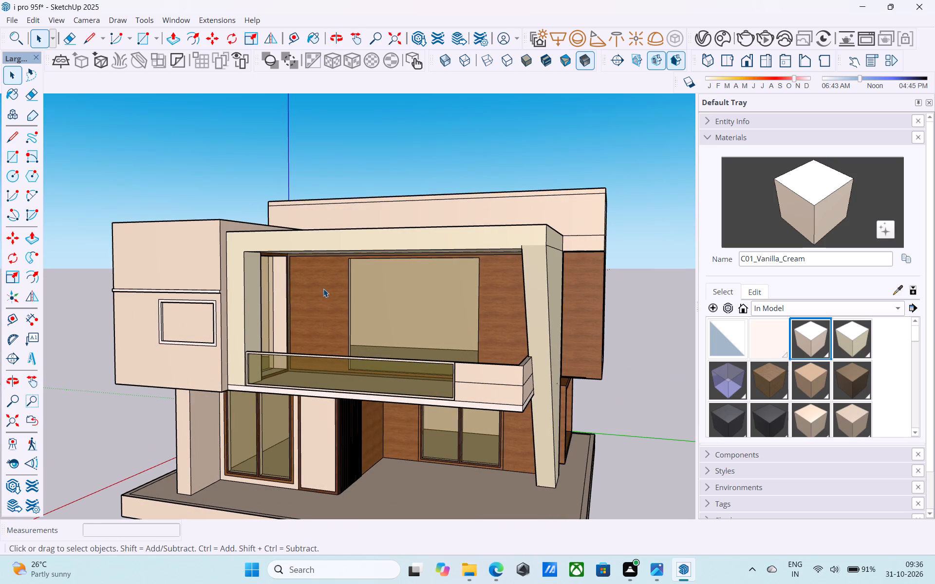
middle_drag(323, 289, 200, 307)
scroll(244, 302, up, 1)
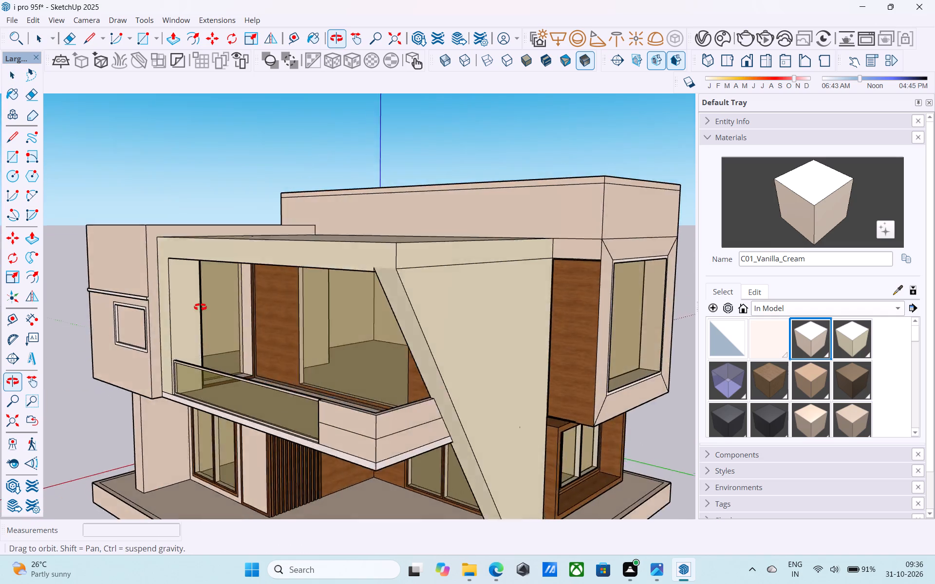
middle_drag(200, 307, 142, 292)
scroll(275, 321, down, 1)
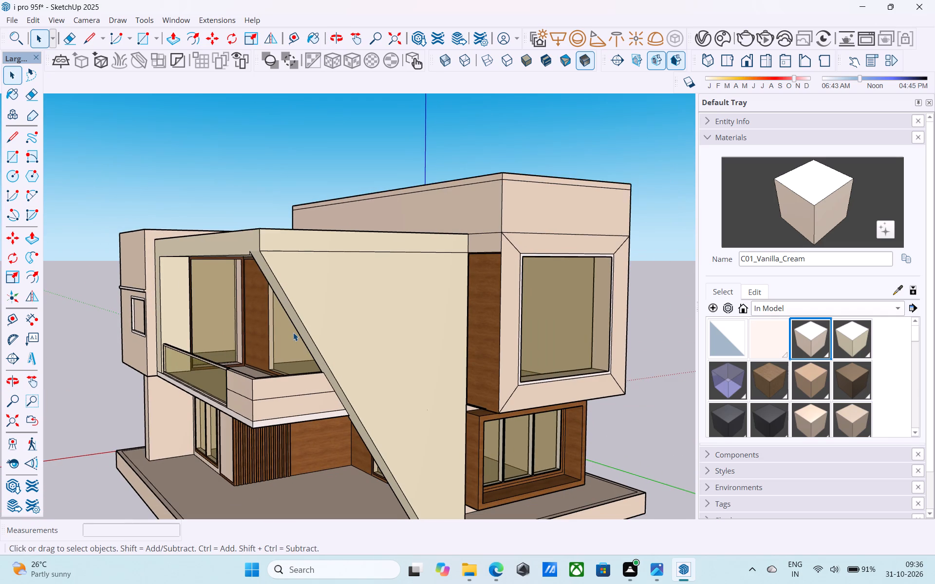
Open the house group down to the slanted side wall's geometry and select the wall's large outer face.
scroll(307, 311, down, 4)
click(315, 303)
scroll(312, 303, up, 4)
double_click(312, 303)
double_click(313, 296)
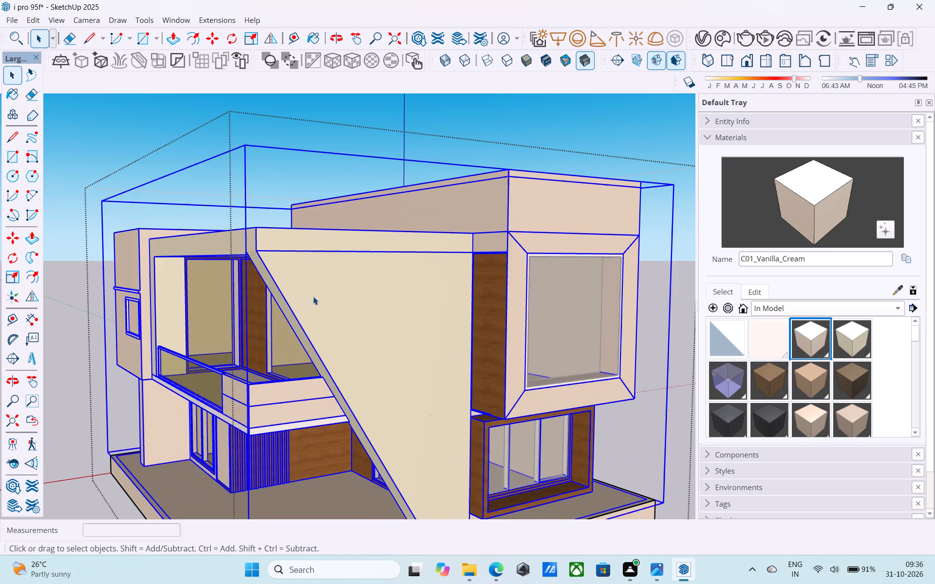
double_click(314, 295)
click(304, 272)
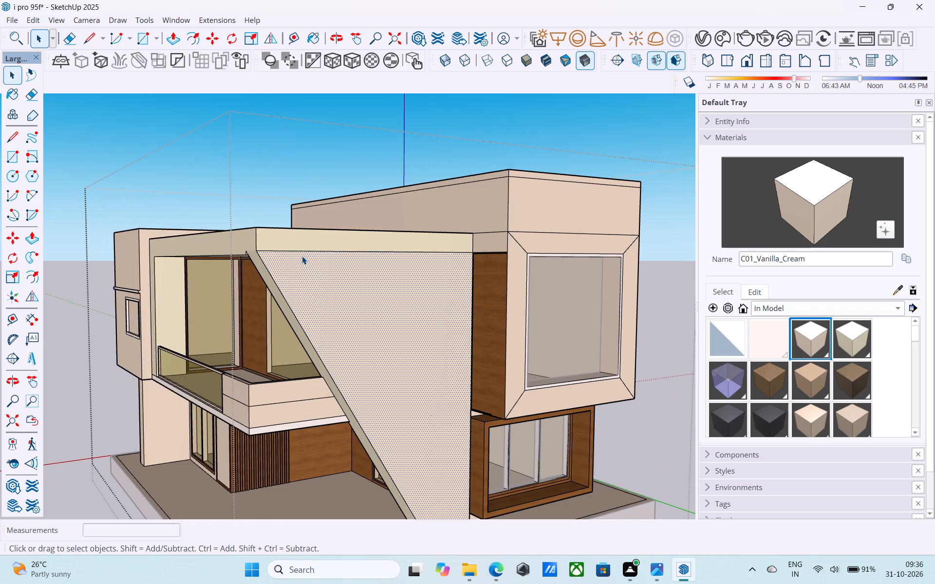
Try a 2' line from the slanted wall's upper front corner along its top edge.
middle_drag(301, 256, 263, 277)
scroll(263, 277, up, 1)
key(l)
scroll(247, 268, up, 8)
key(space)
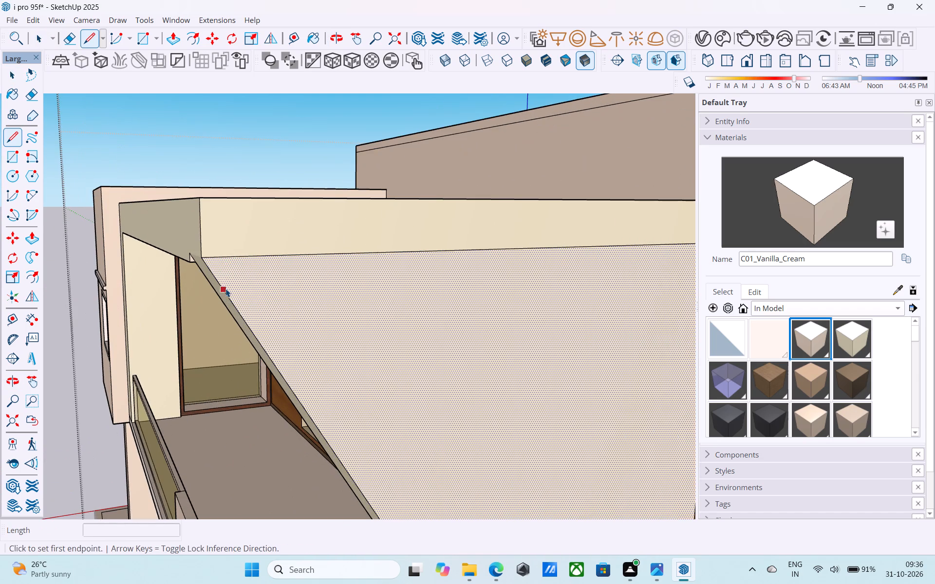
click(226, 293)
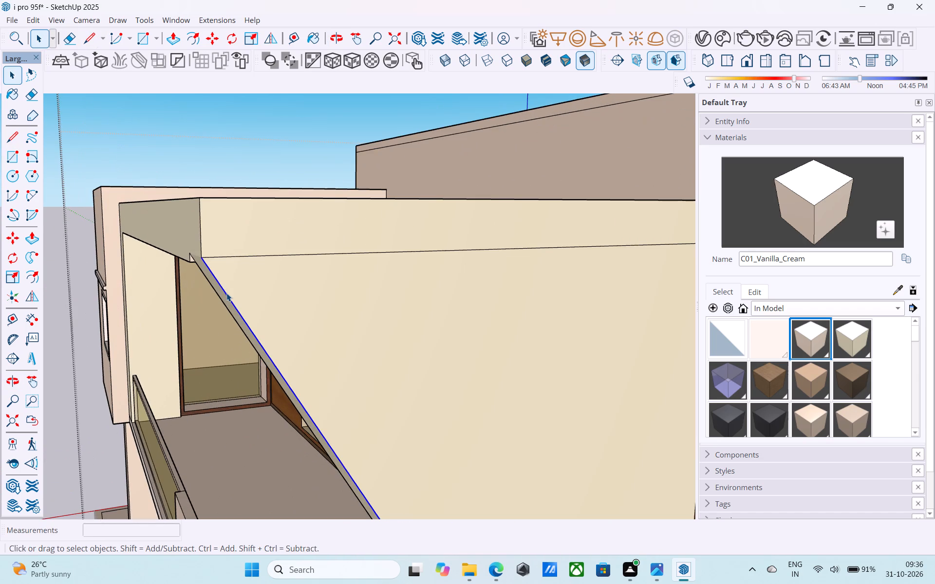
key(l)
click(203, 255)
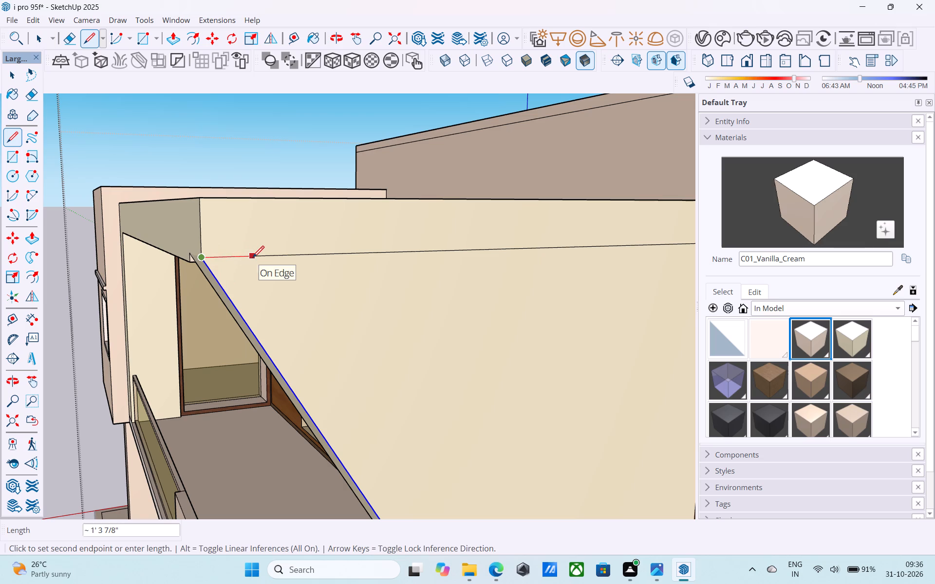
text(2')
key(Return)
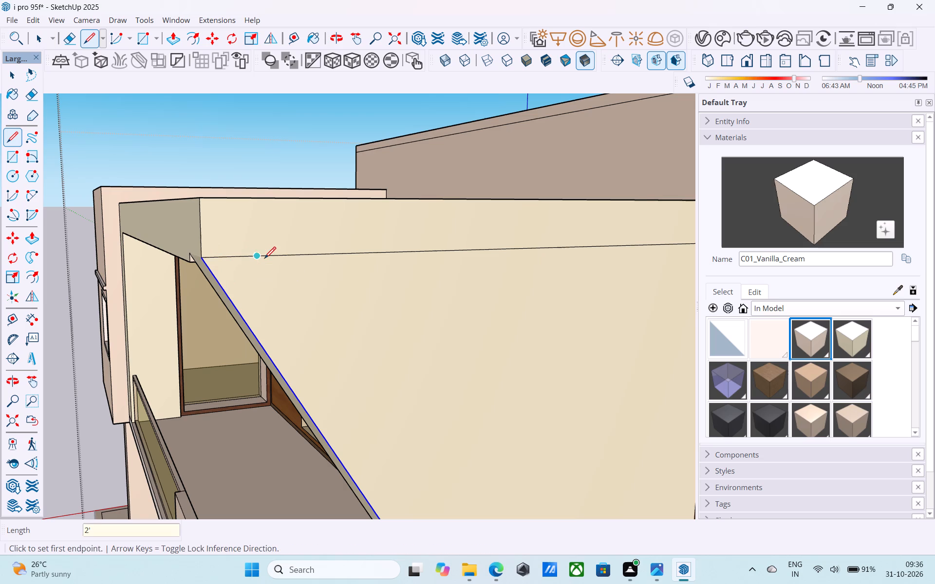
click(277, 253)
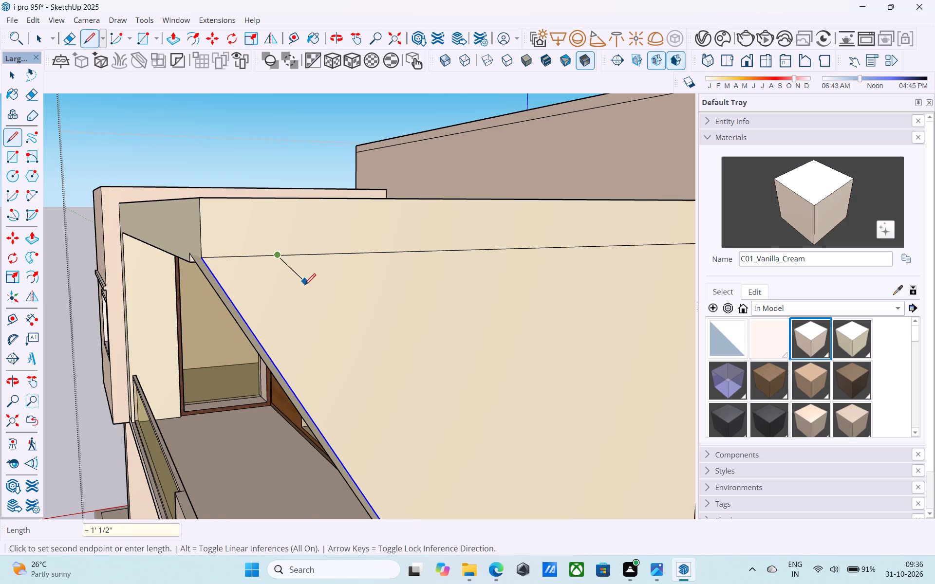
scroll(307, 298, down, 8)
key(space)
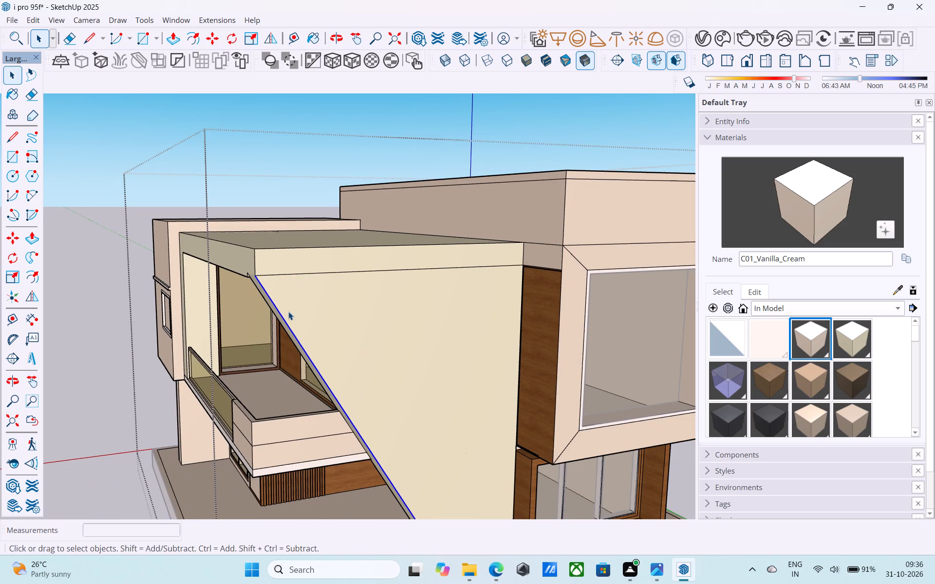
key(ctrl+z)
Draw a 3.5' line from the slanted wall's upper front corner along the edge below the roof band.
key(l)
scroll(249, 279, up, 4)
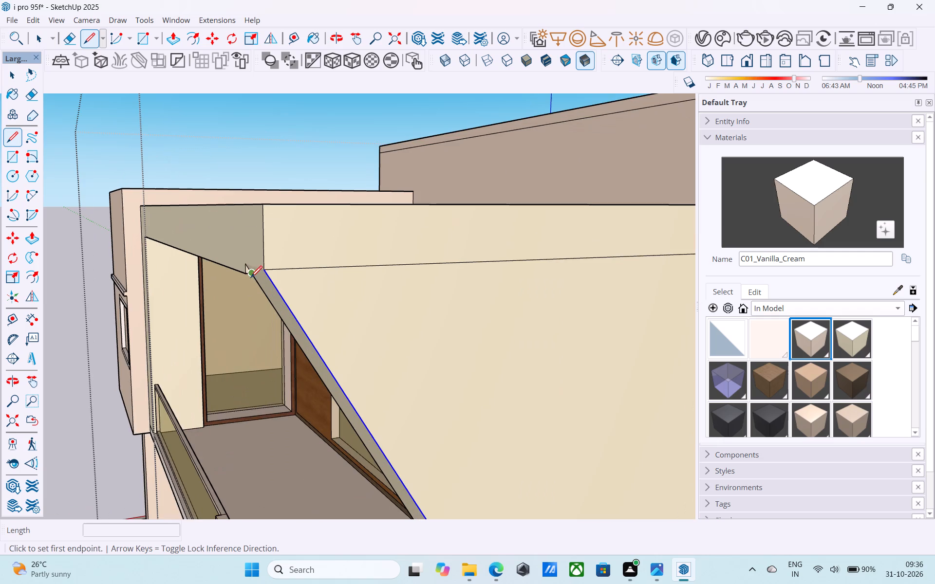
click(261, 272)
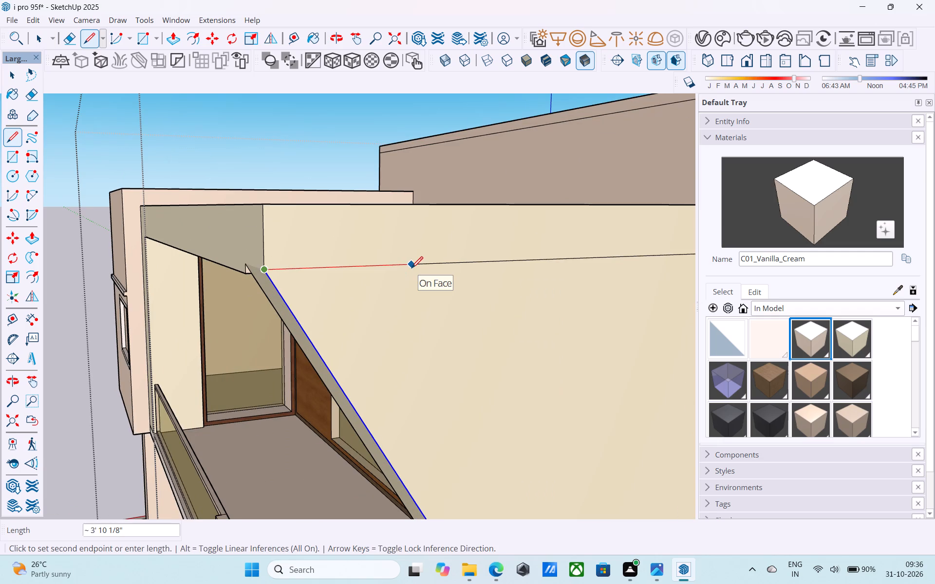
text(3.5')
key(Return)
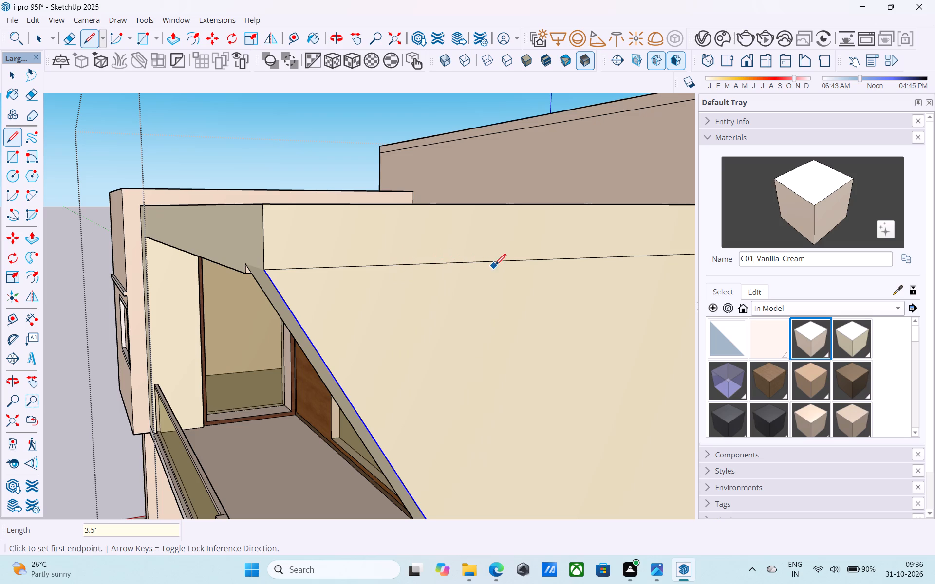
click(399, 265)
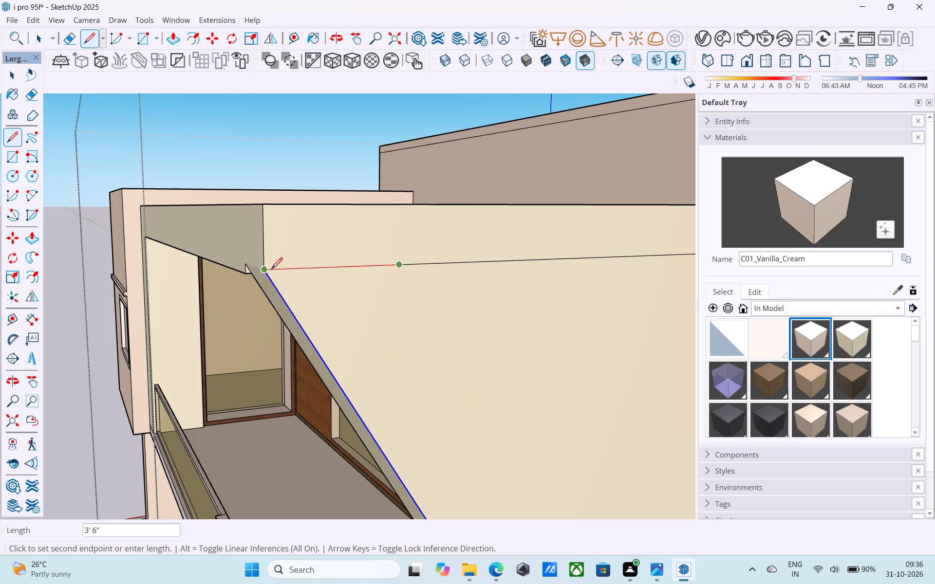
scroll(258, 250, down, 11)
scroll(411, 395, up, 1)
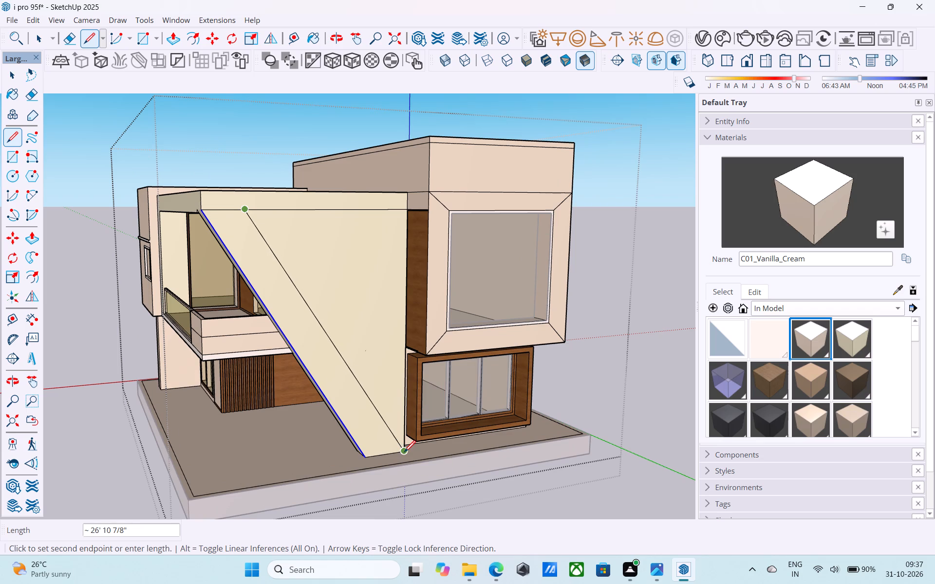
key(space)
Measure the slanted wall's bottom edge from its front corner to its rear corner with the Line tool.
key(l)
scroll(383, 465, up, 2)
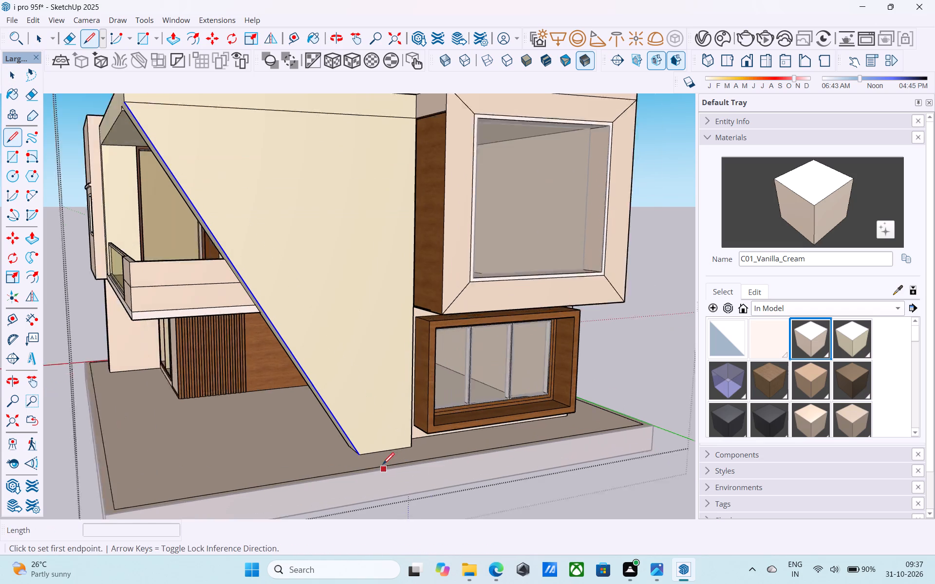
scroll(383, 465, up, 3)
click(358, 453)
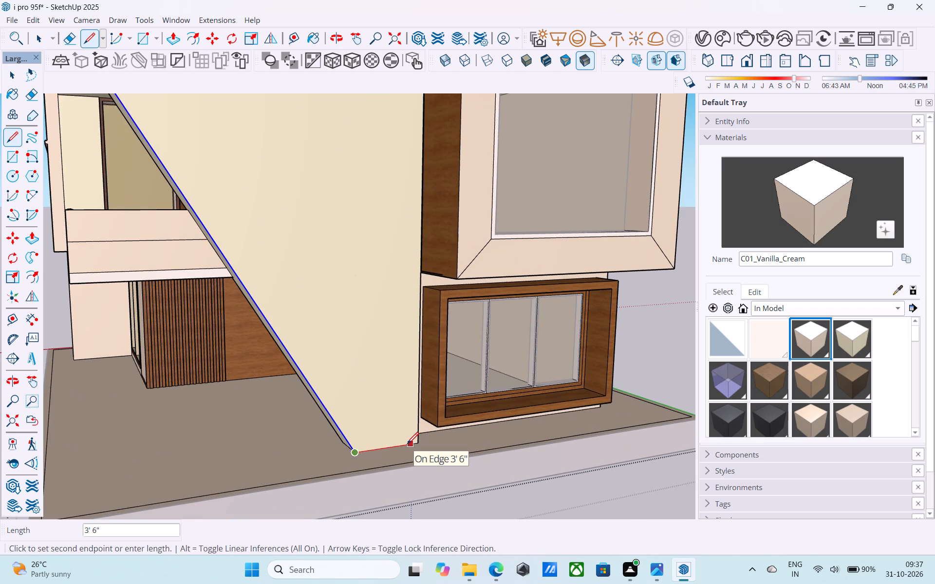
scroll(414, 445, down, 4)
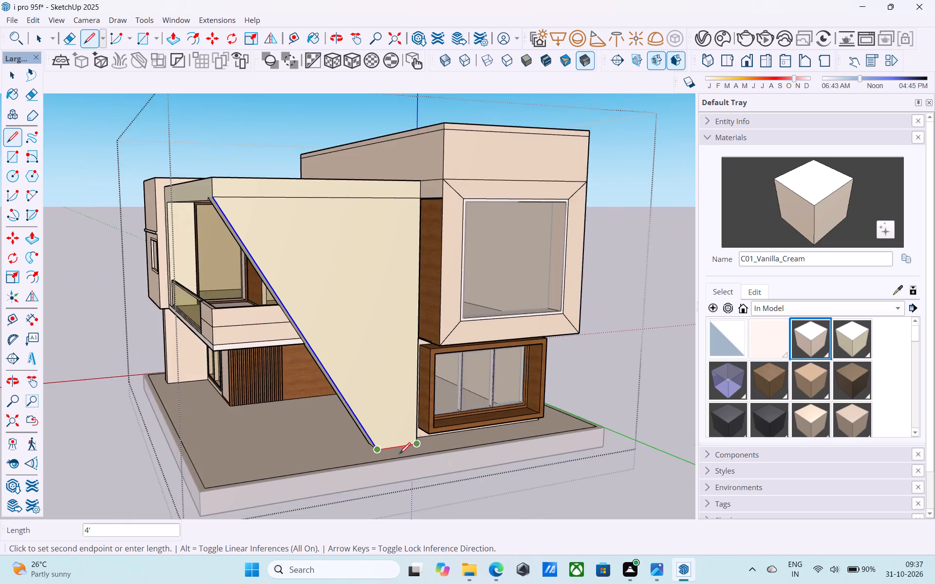
scroll(399, 455, down, 4)
key(space)
Extend the 3.5' line by 6" along the slanted wall's top edge, away from the front corner.
scroll(288, 228, up, 7)
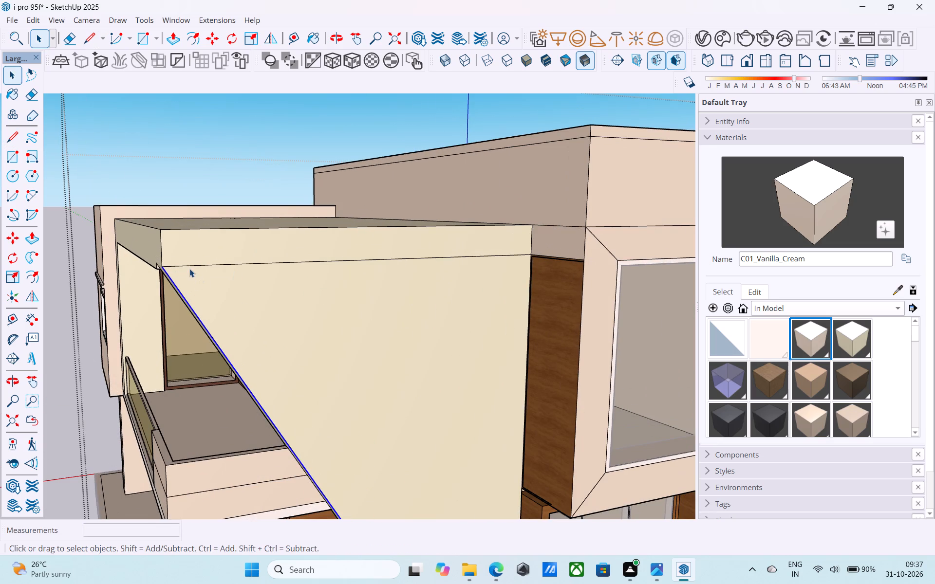
key(l)
scroll(258, 252, up, 1)
click(247, 265)
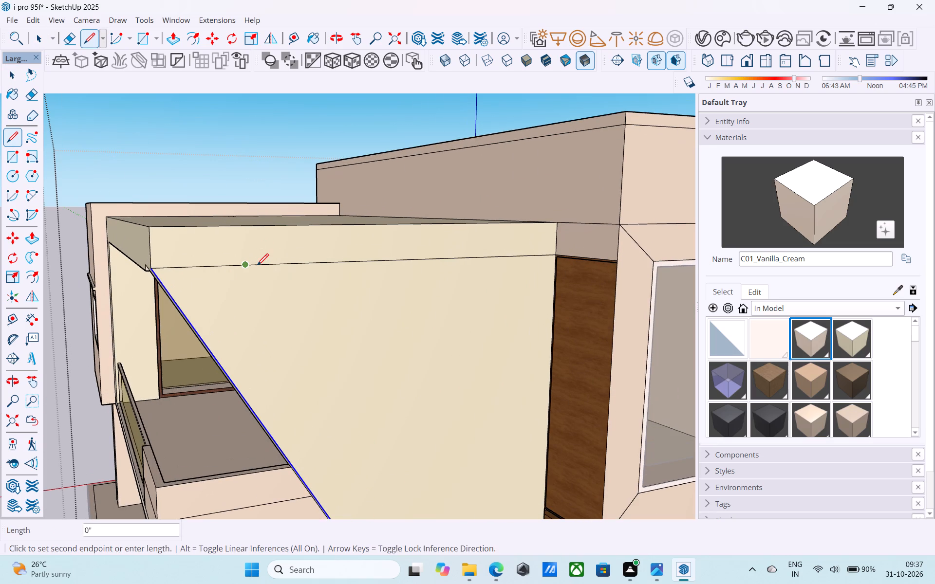
text(6")
key(Return)
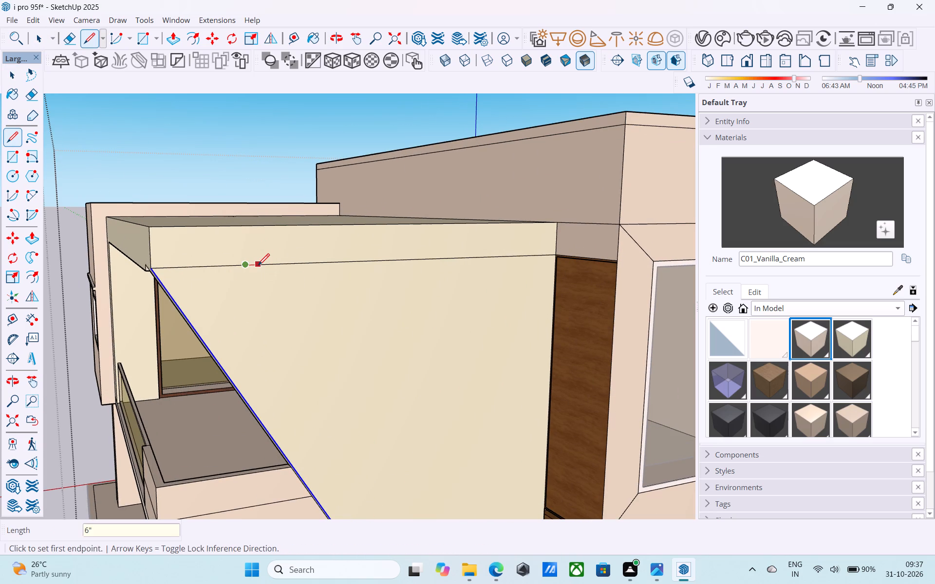
Draw a diagonal line from the 4' point on the edge below the roof band to the slanted wall's bottom rear corner.
click(258, 265)
scroll(224, 223, down, 6)
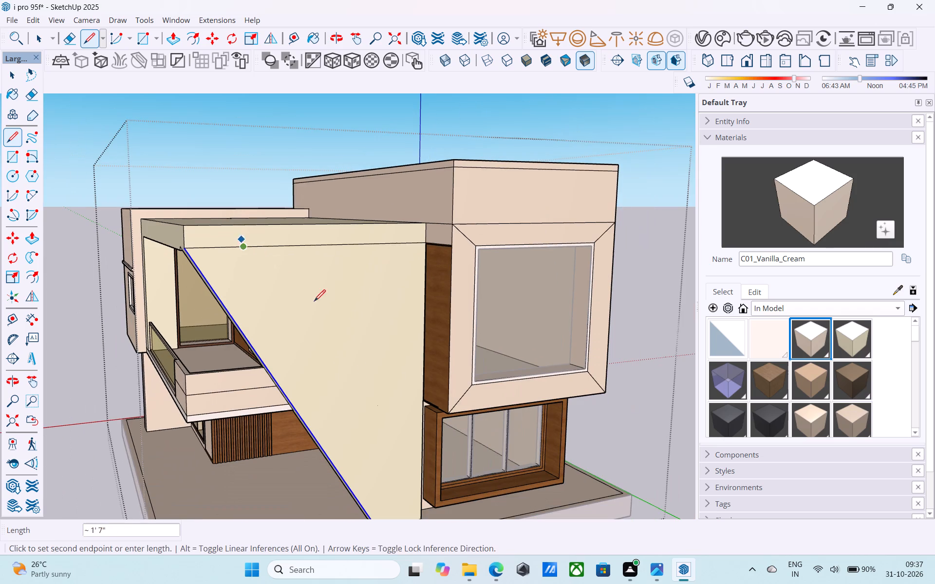
scroll(390, 427, down, 3)
scroll(382, 465, up, 6)
scroll(385, 391, down, 6)
scroll(407, 477, up, 4)
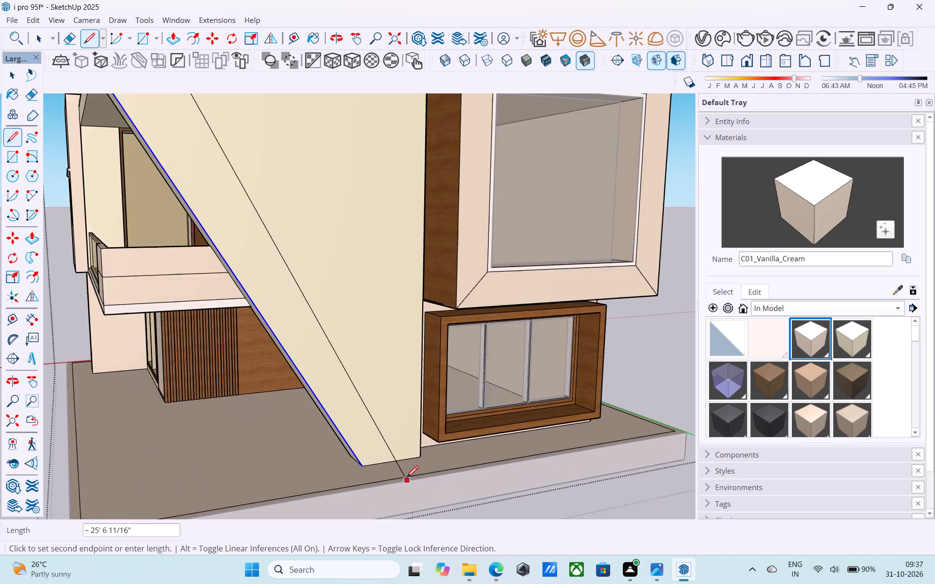
scroll(407, 478, up, 2)
click(420, 456)
key(space)
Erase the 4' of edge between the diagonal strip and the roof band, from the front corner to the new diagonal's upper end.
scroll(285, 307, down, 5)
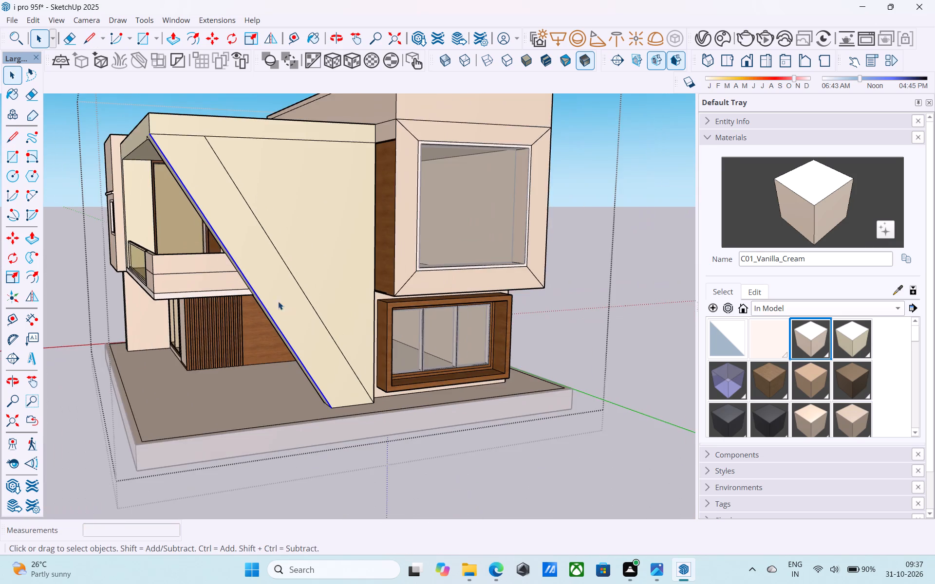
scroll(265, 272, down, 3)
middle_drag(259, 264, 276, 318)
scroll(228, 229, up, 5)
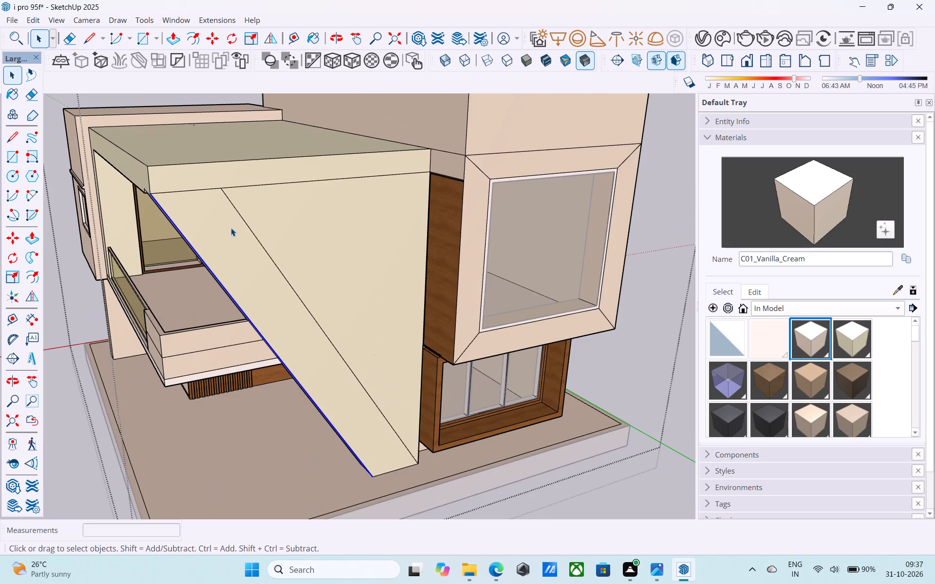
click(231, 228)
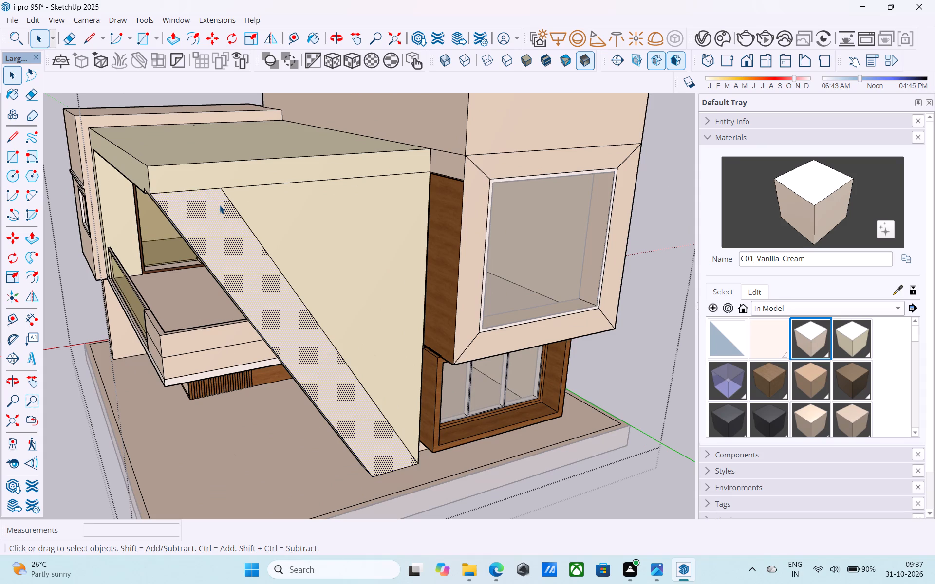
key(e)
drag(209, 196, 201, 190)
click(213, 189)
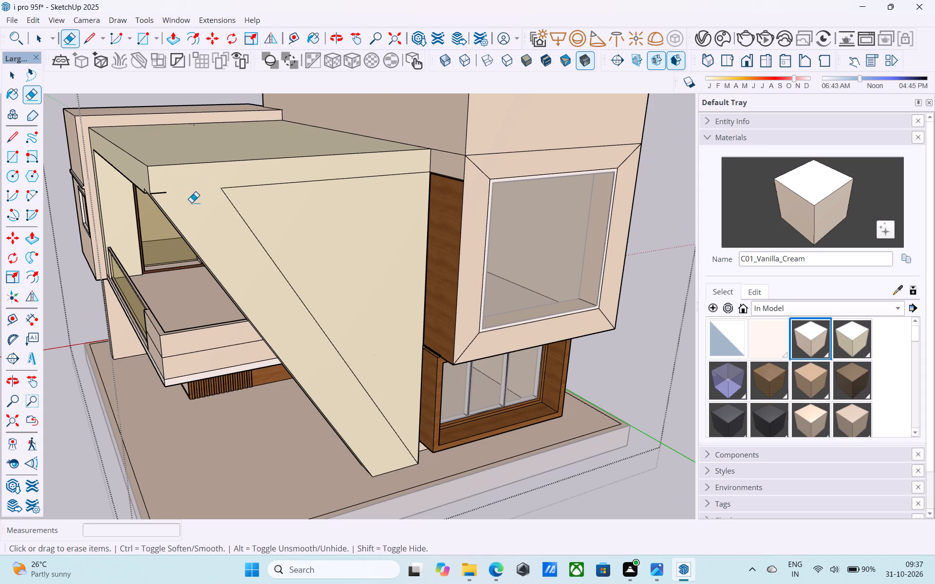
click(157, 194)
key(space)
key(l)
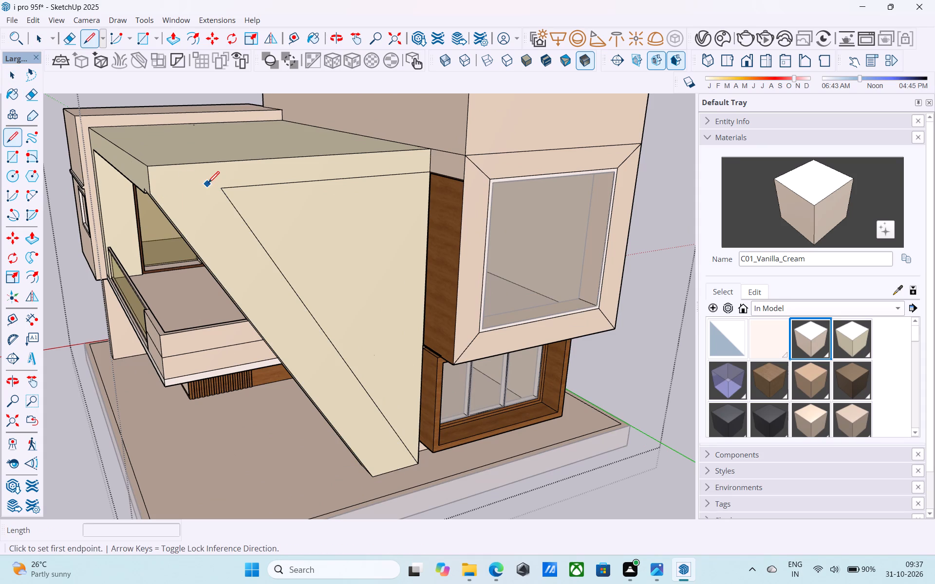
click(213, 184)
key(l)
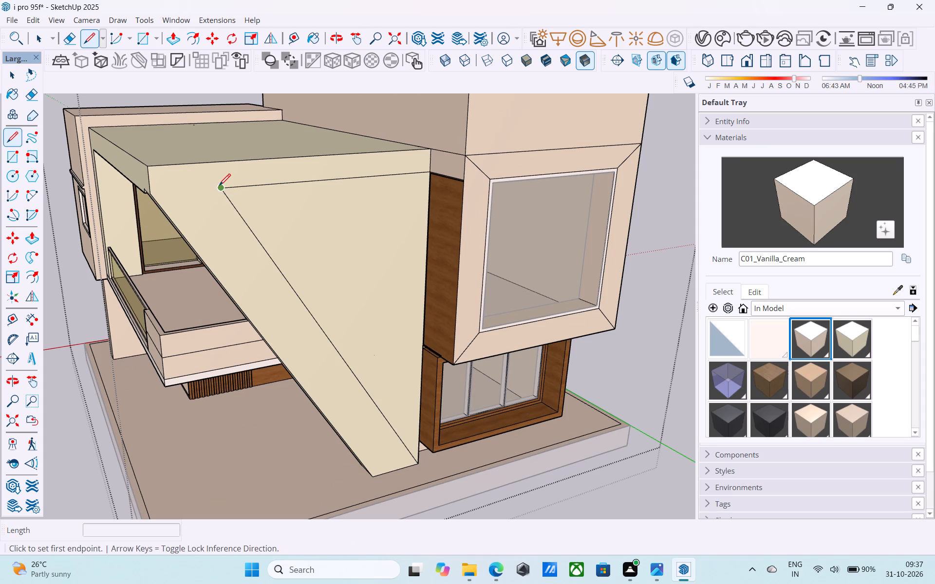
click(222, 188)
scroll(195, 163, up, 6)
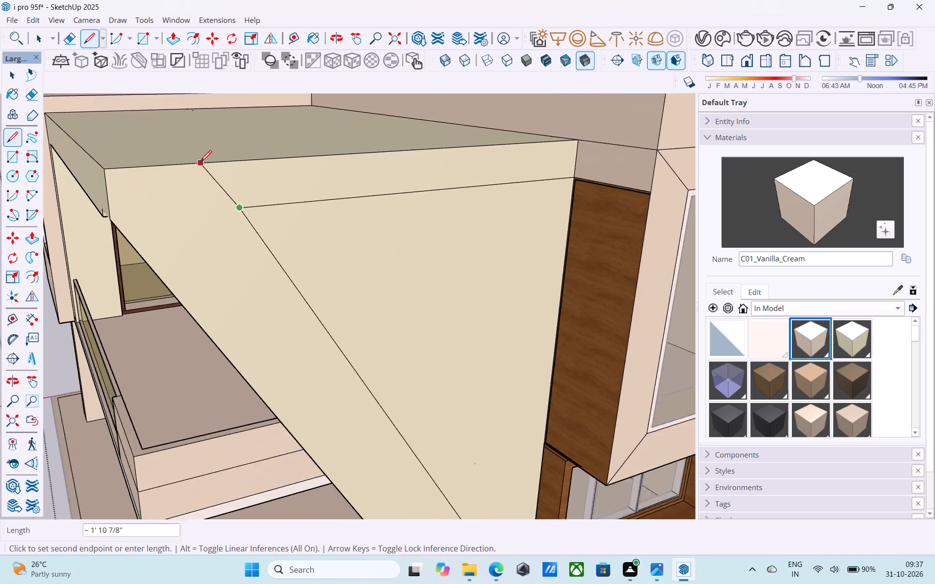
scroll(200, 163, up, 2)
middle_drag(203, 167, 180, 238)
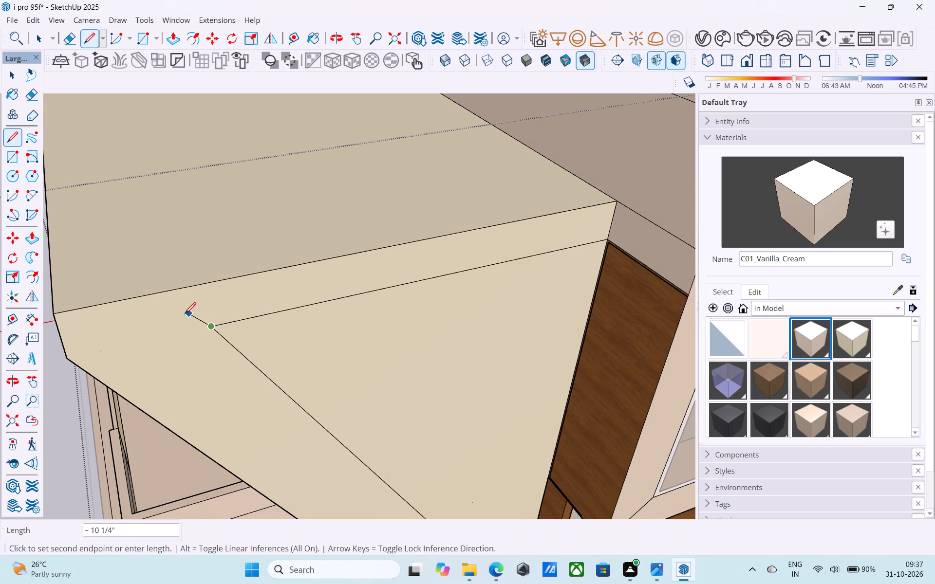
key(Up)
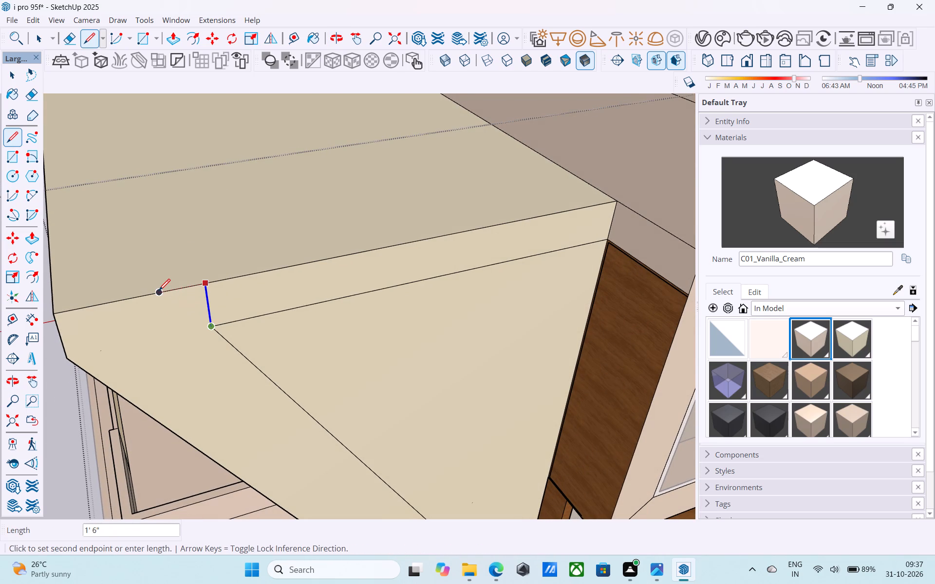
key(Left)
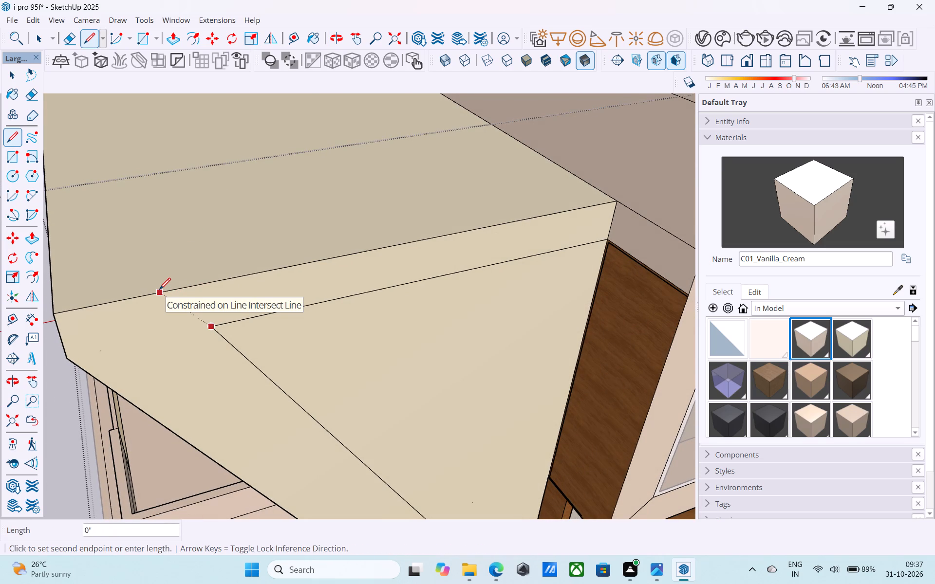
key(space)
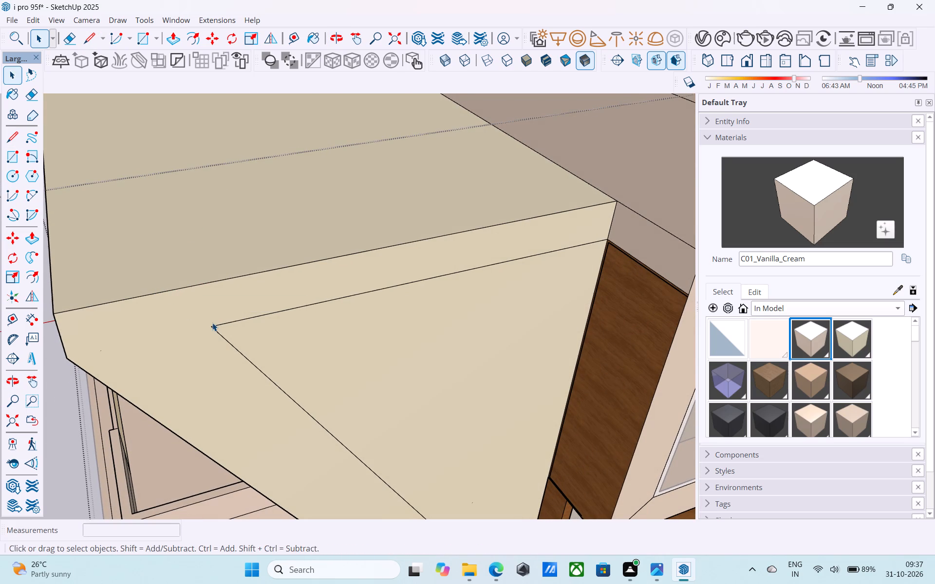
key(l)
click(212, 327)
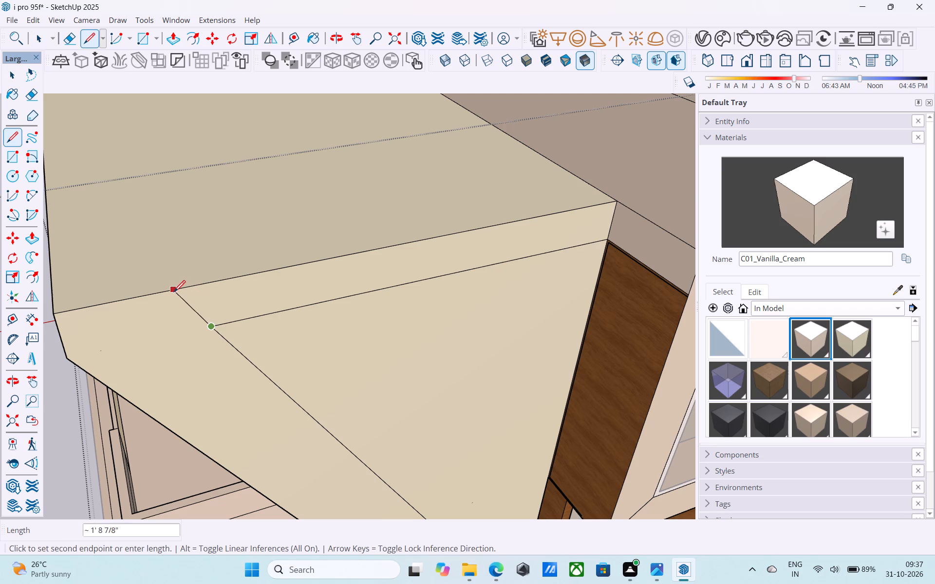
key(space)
Examine the slanted wall's outer face and its junction with the roof band from several angles.
scroll(174, 285, down, 4)
middle_drag(179, 284, 189, 258)
click(129, 315)
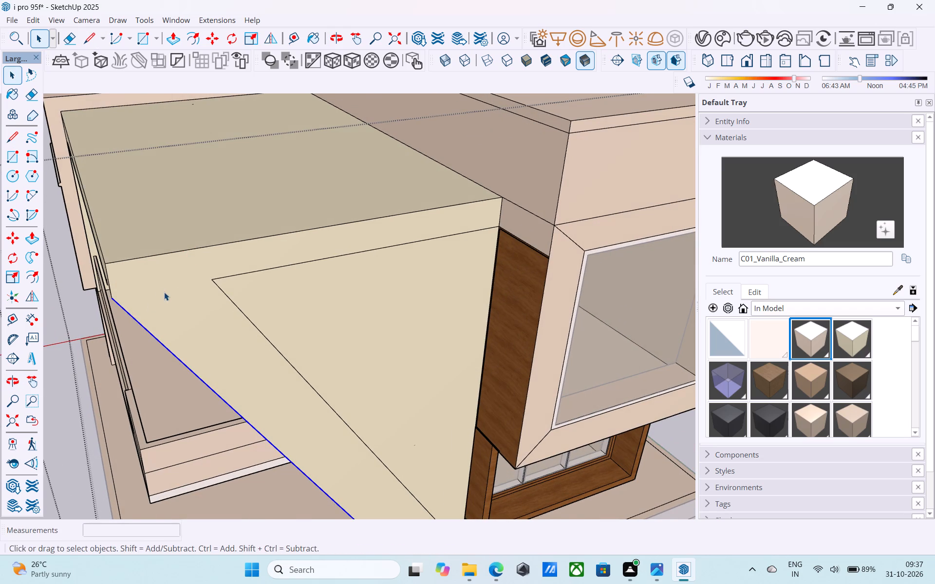
scroll(165, 292, down, 6)
middle_drag(211, 290, 206, 270)
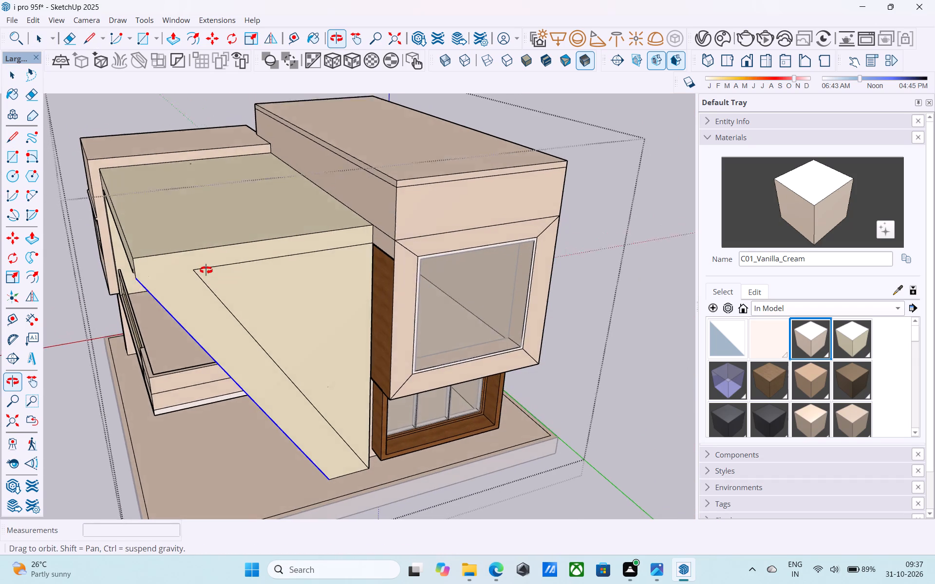
middle_drag(206, 270, 238, 228)
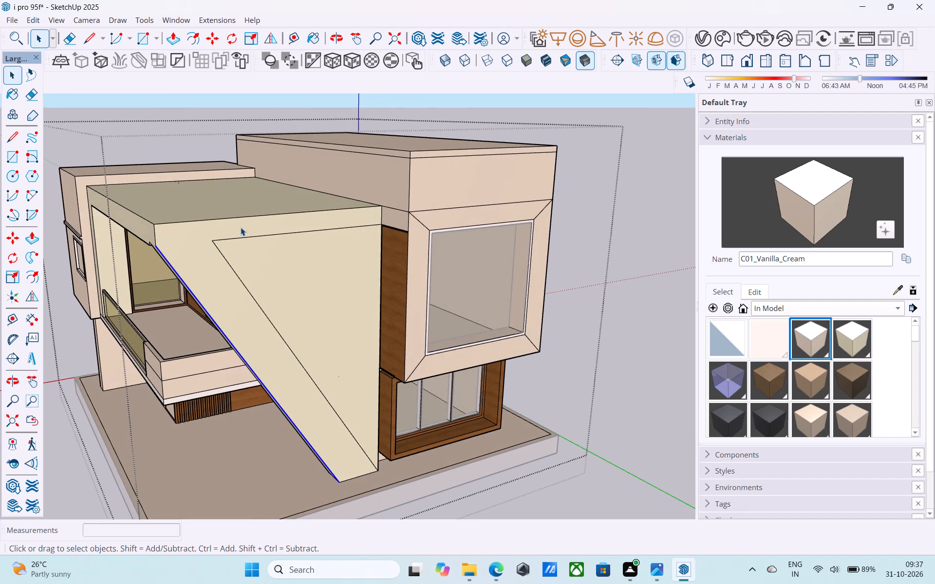
scroll(241, 227, up, 5)
scroll(241, 227, down, 5)
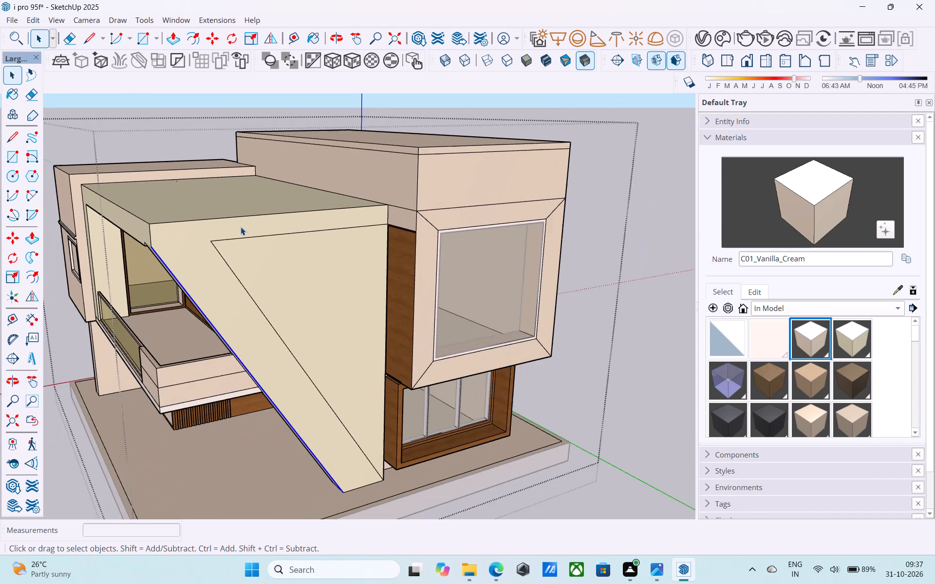
middle_drag(241, 227, 225, 229)
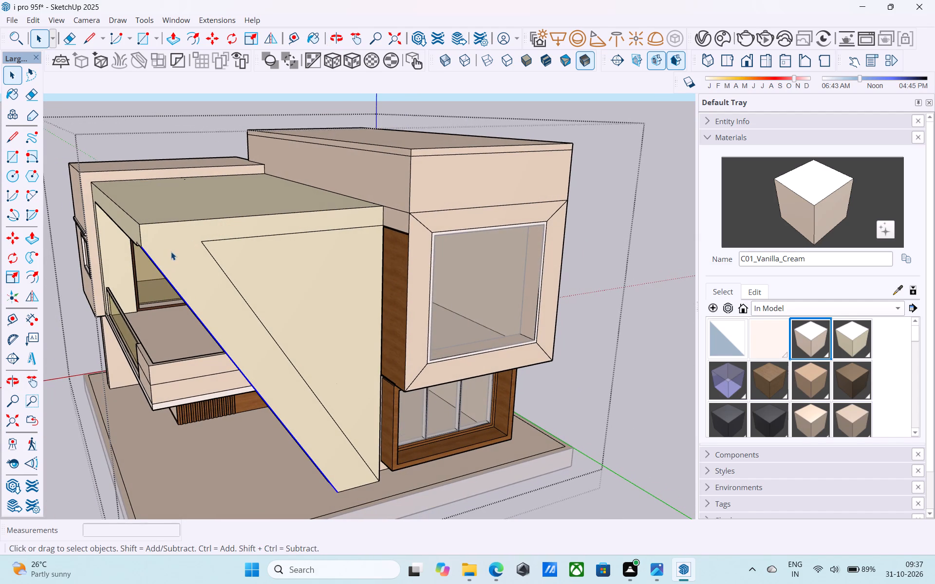
middle_drag(171, 252, 158, 252)
middle_drag(156, 251, 141, 254)
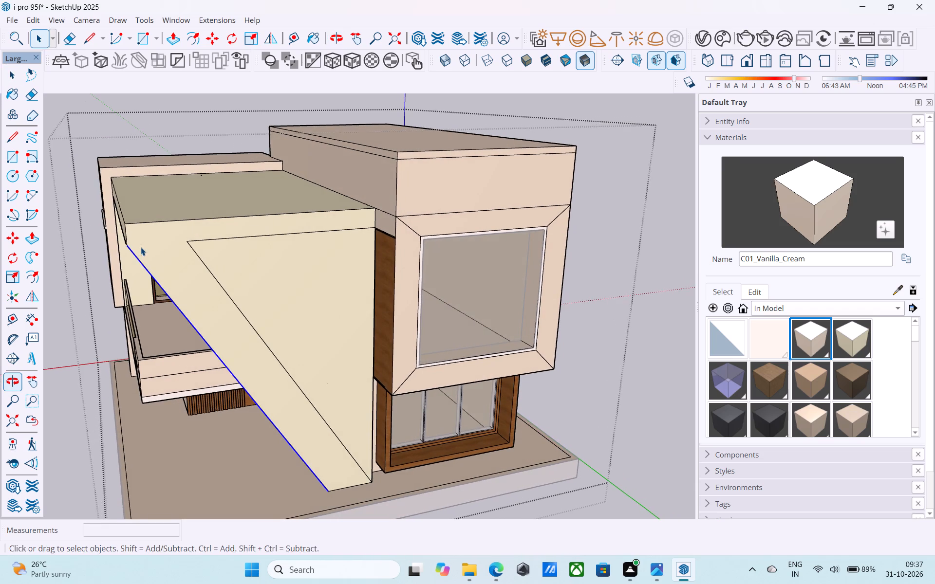
middle_drag(142, 246, 150, 274)
Redraw the 4' line from the slanted wall's upper front corner to the inner diagonal's upper end.
key(l)
scroll(140, 265, up, 3)
click(126, 246)
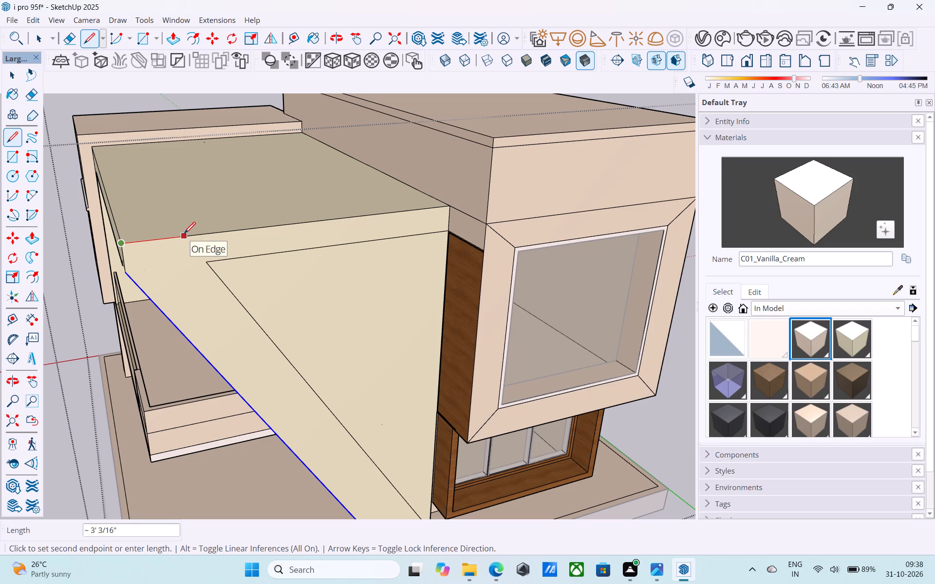
key(l)
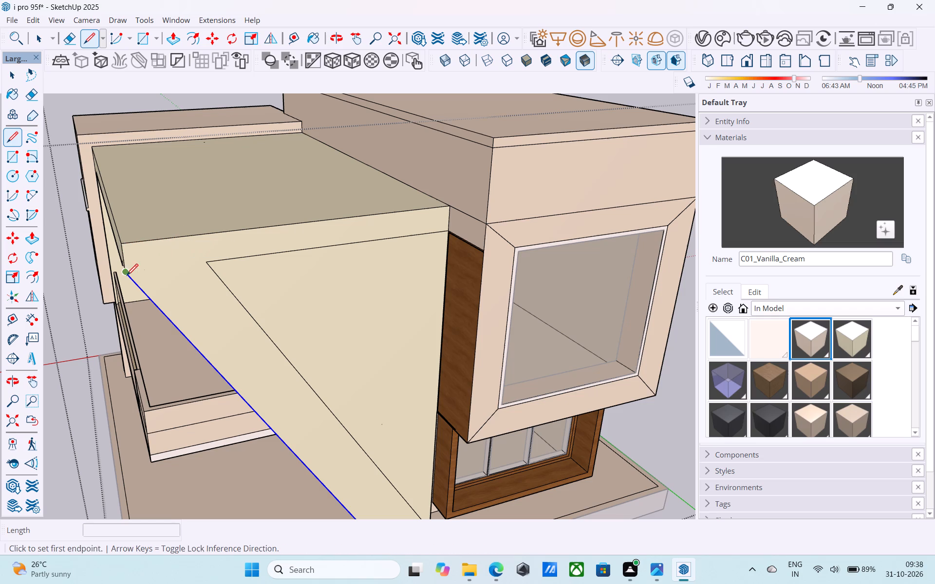
drag(123, 277, 128, 277)
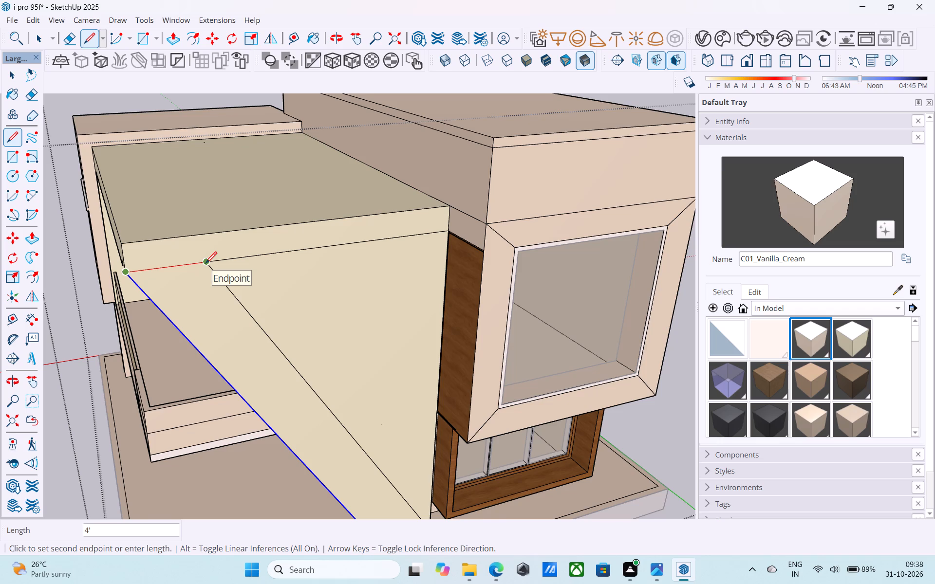
scroll(203, 264, down, 8)
middle_drag(158, 225, 155, 175)
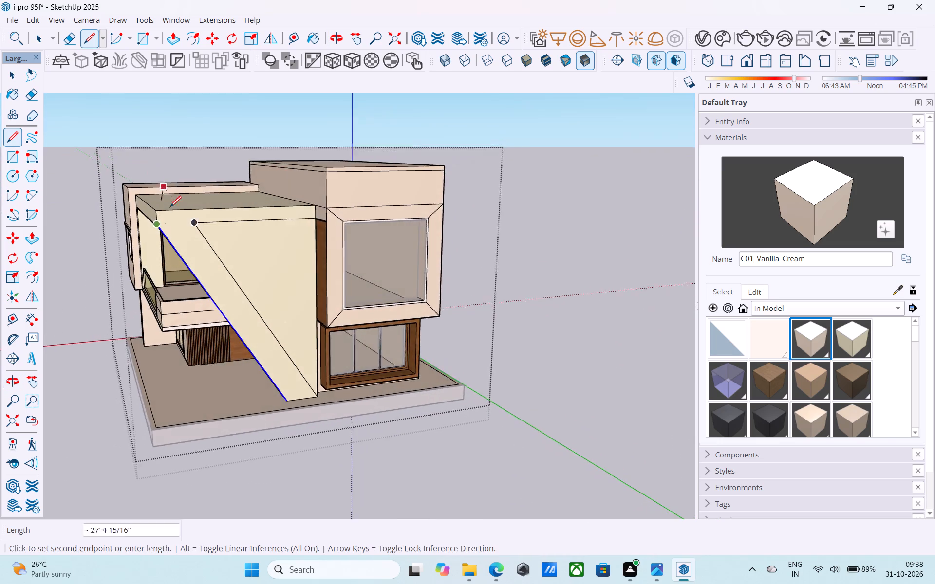
scroll(173, 214, up, 5)
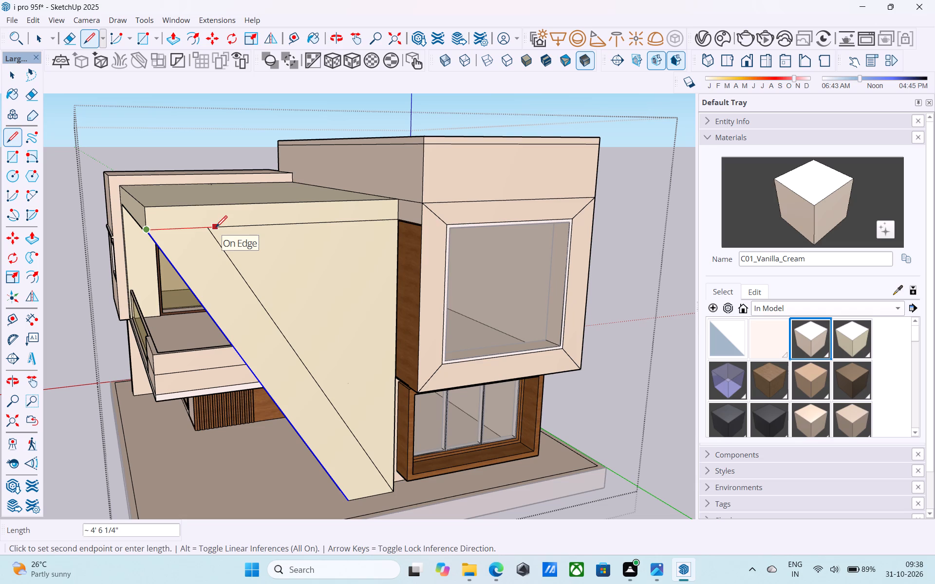
key(space)
text(l)
click(147, 231)
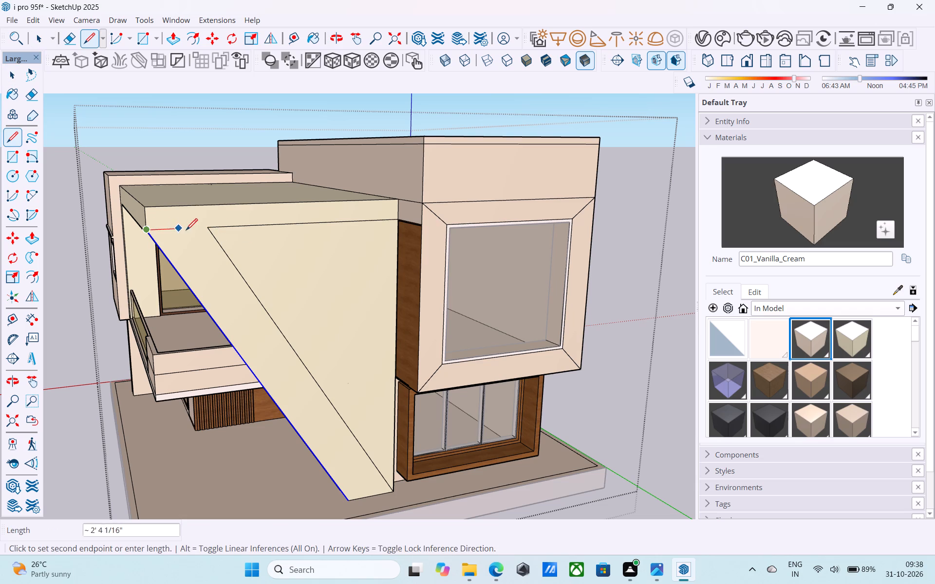
click(210, 230)
key(space)
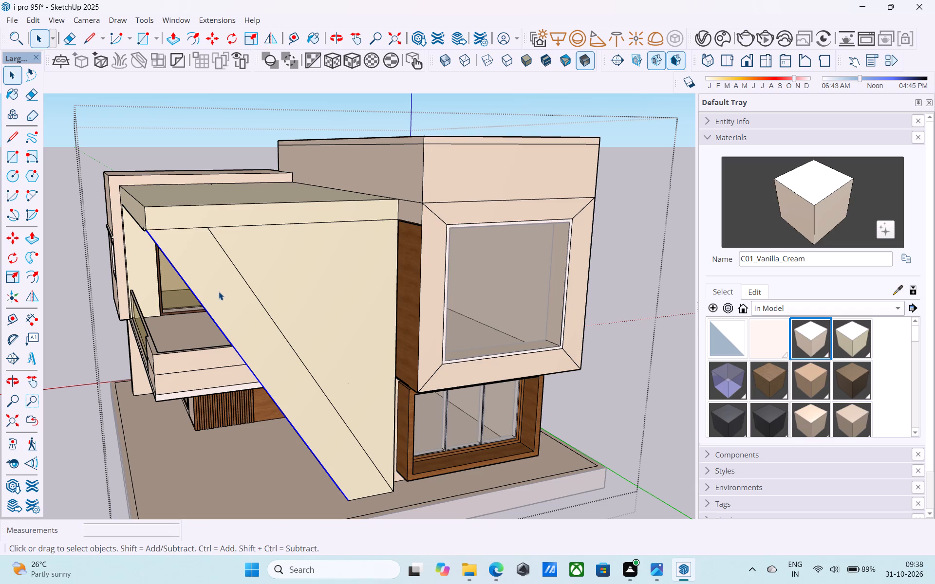
Copy the 4' line about 11' 3" down the diagonal strip, with its rear end on the inner diagonal edge.
key(m)
key(space)
click(201, 228)
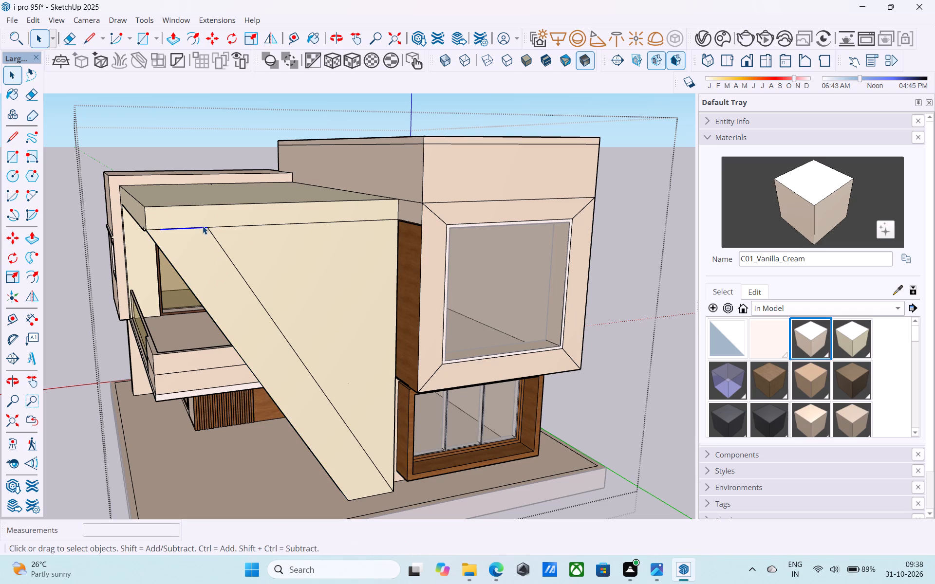
shift+click(152, 229)
key(m)
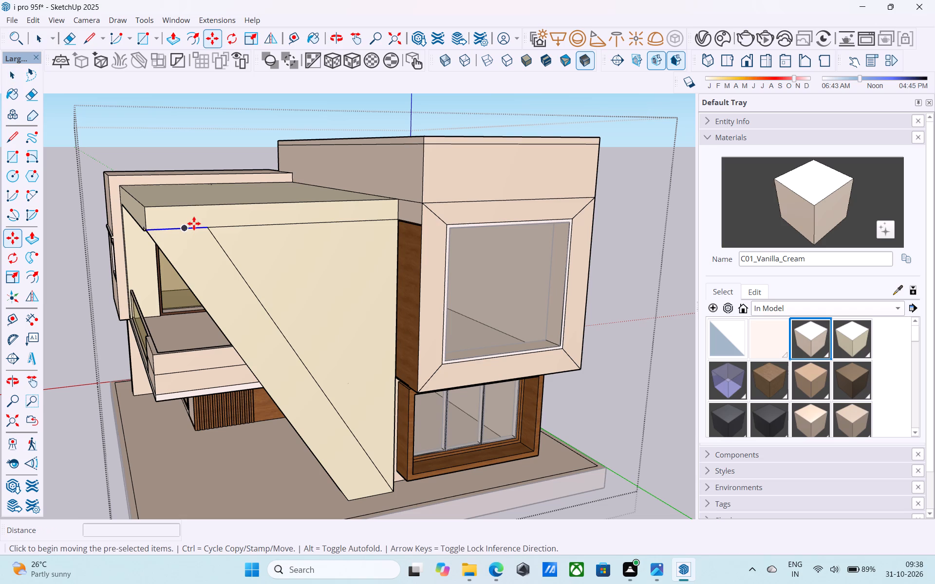
click(206, 229)
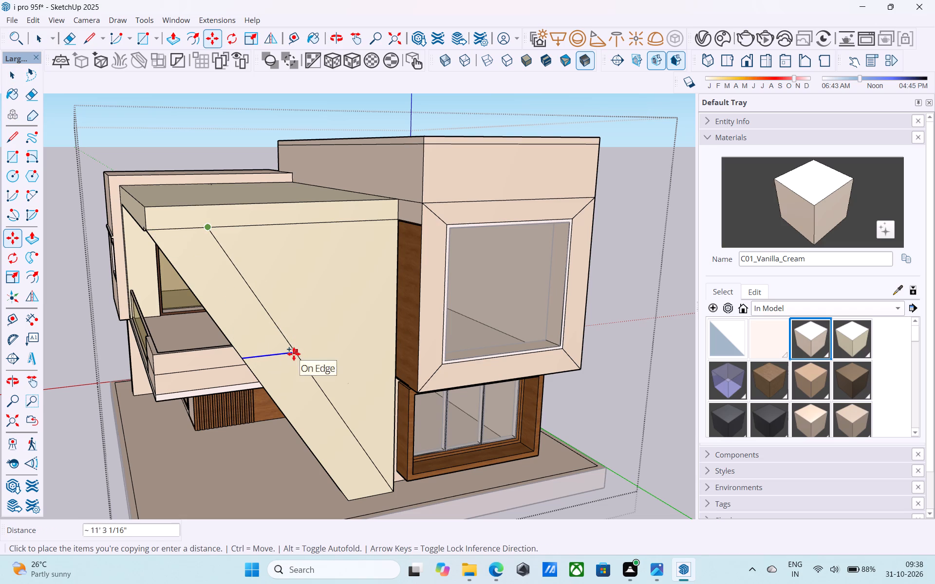
click(294, 354)
Place another copy of the crossline just below the first copy on the diagonal strip, forming a narrow band.
ctrl+scroll(294, 349, up, 4)
click(297, 355)
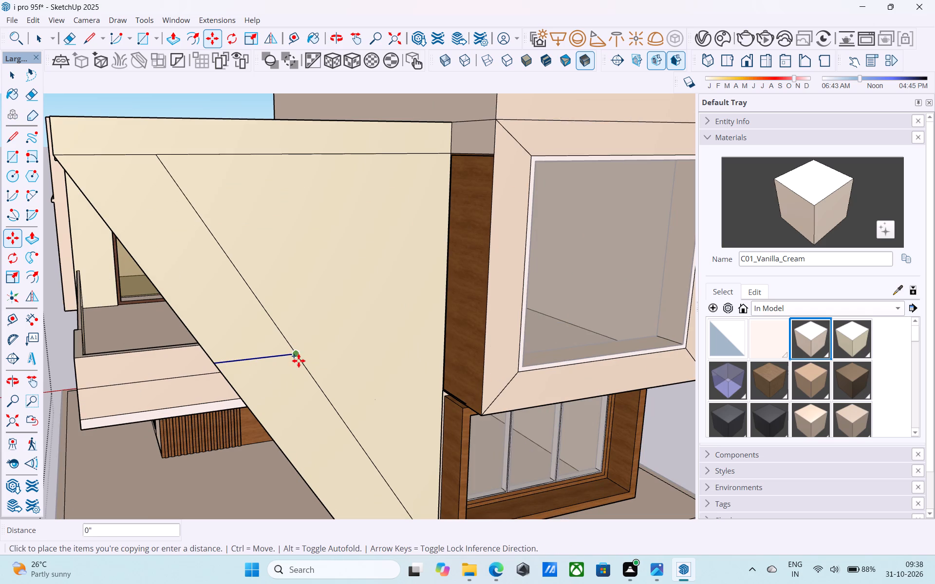
click(301, 362)
Copy the band's lower crossline about 7' 5" further down the diagonal strip along the inner diagonal edge.
click(300, 362)
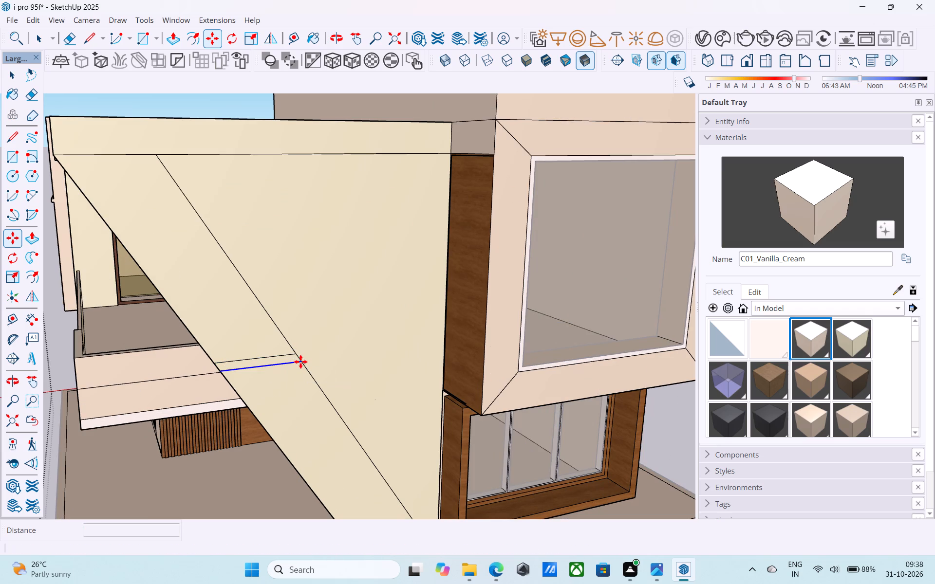
drag(300, 362, 306, 368)
scroll(298, 338, down, 6)
scroll(336, 421, up, 2)
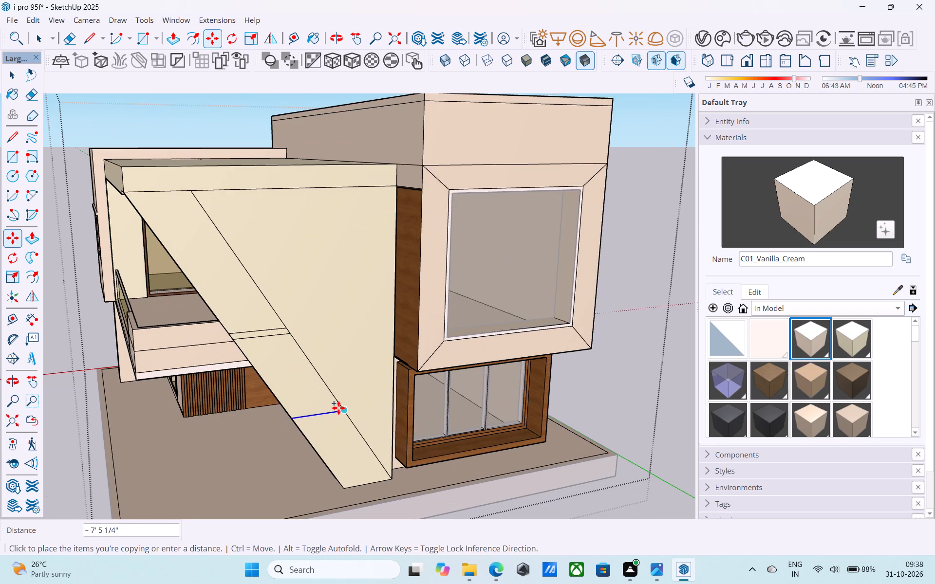
click(338, 407)
Copy the lowest crossline 6" further down the inner diagonal edge, forming a second narrow band on the strip.
click(342, 411)
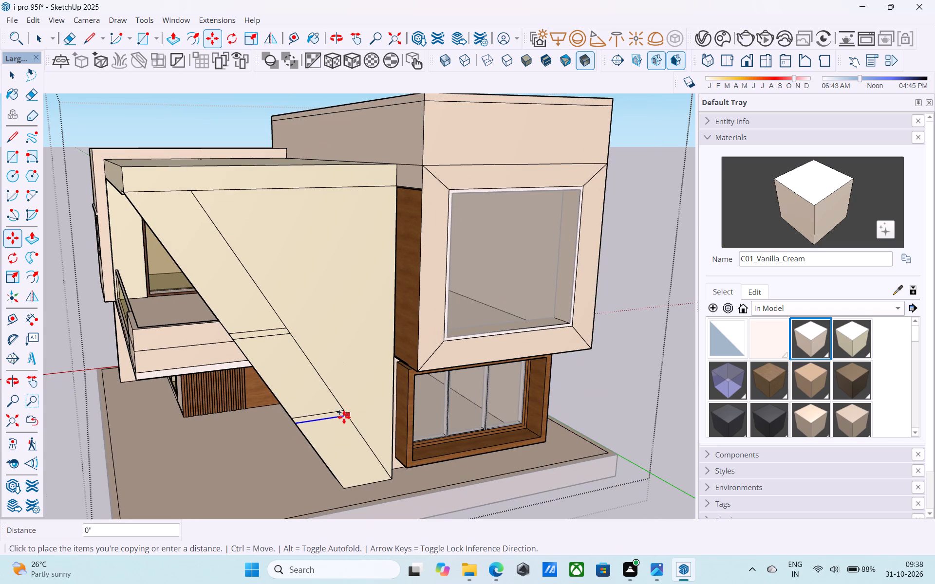
scroll(347, 420, up, 5)
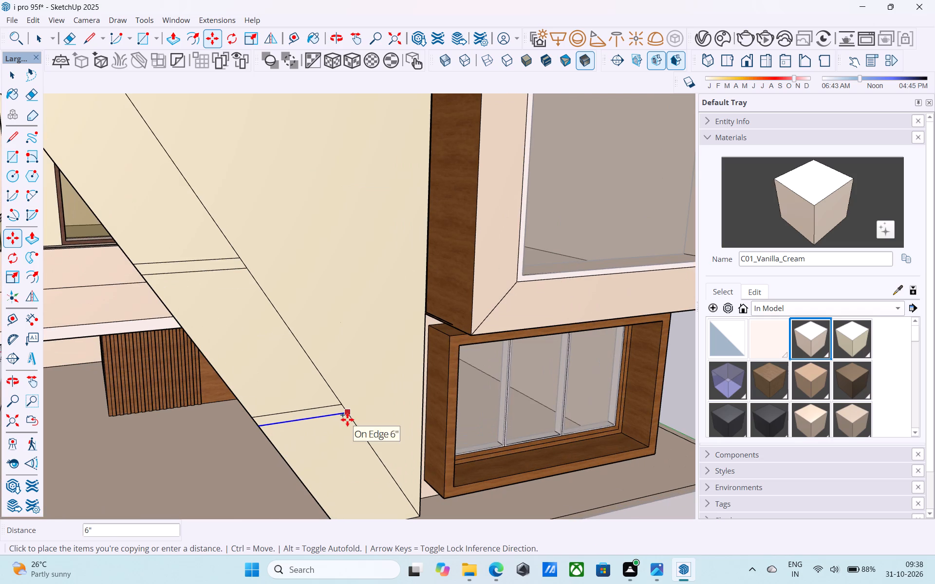
click(347, 420)
Form an upper narrow band by copying the lowest crossline about 14' up the diagonal strip and again 6" above that.
click(347, 414)
scroll(277, 359, down, 5)
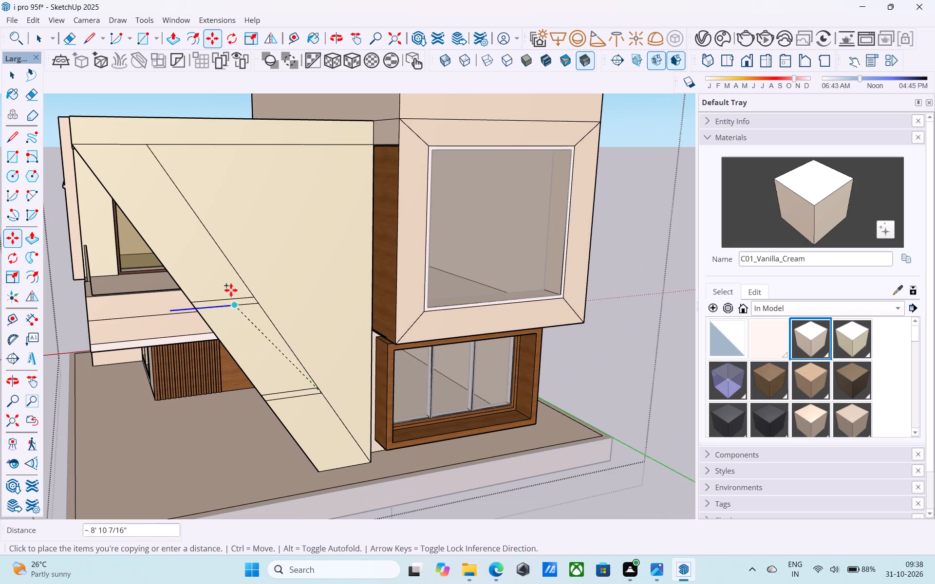
click(203, 225)
click(203, 225)
scroll(199, 217, up, 4)
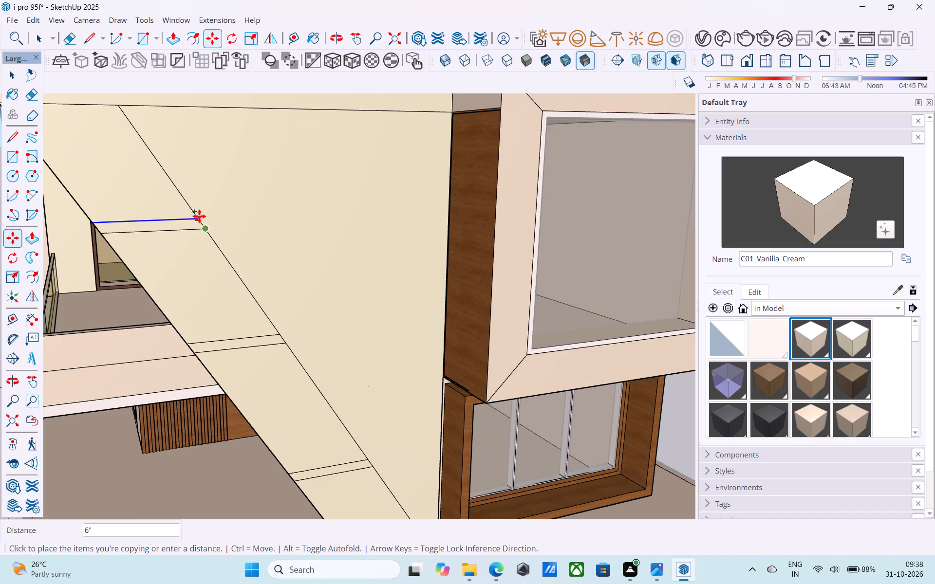
click(199, 216)
key(space)
Paint the three narrow bands on the diagonal strip with Metal_10_1K from the Metal collection.
scroll(199, 214, down, 10)
middle_drag(198, 214, 388, 229)
scroll(319, 258, up, 4)
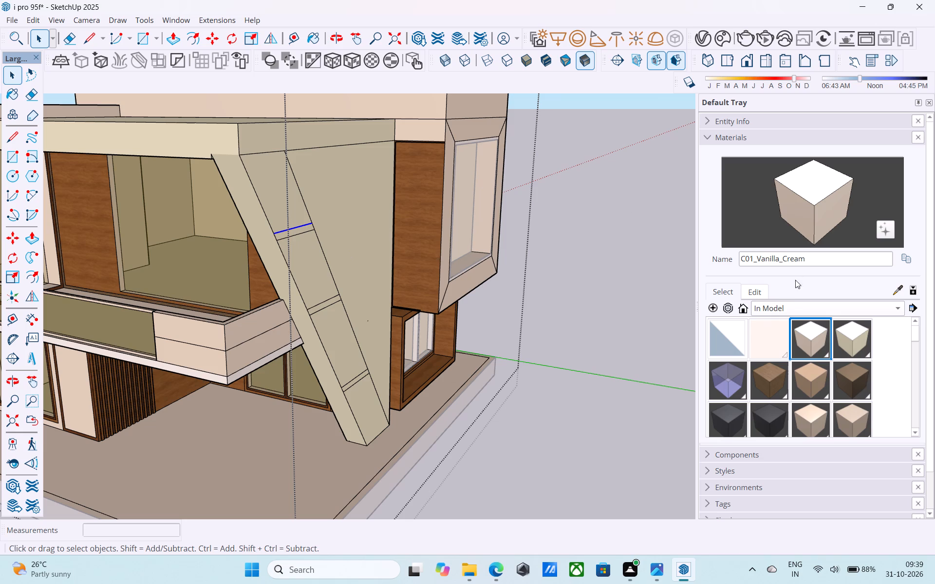
click(801, 305)
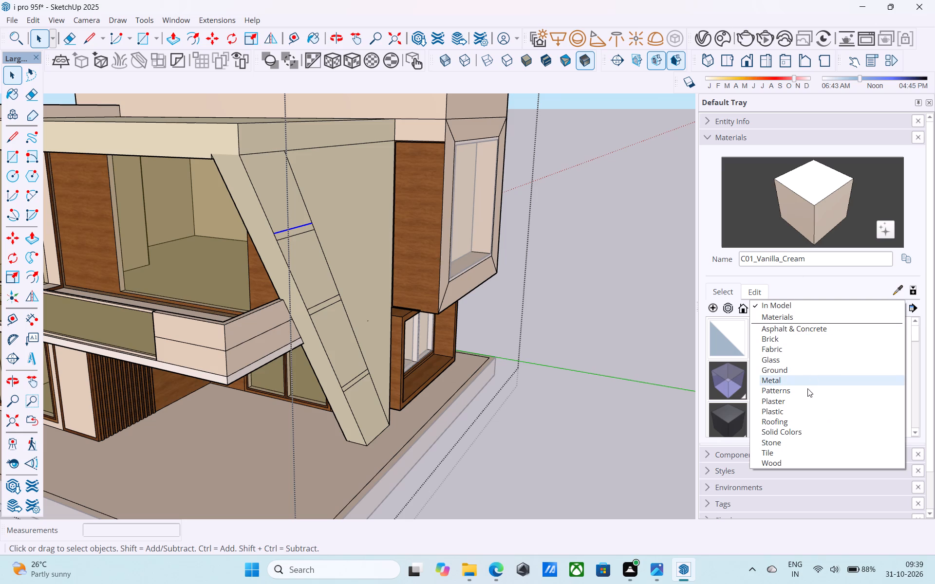
click(807, 380)
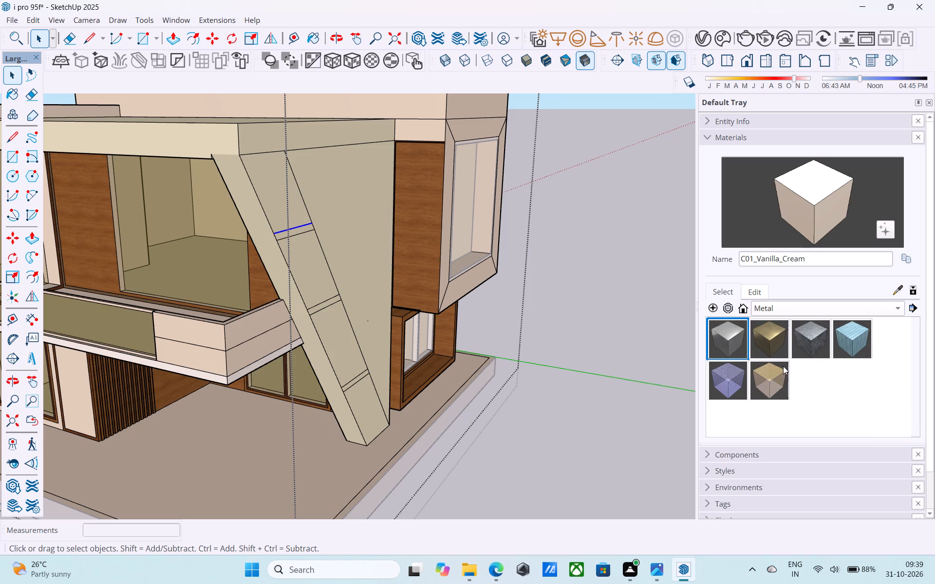
click(771, 337)
scroll(273, 226, up, 7)
click(297, 238)
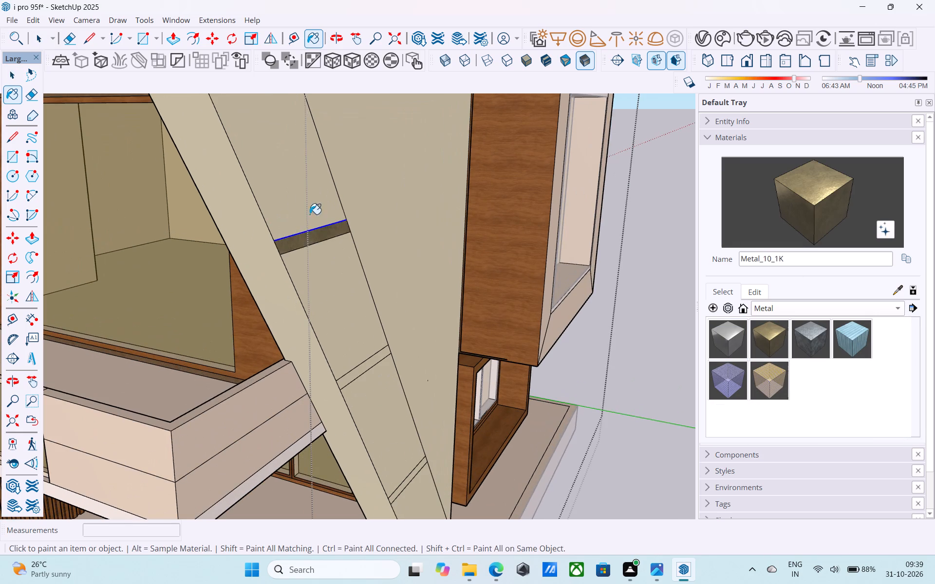
scroll(313, 211, down, 6)
scroll(377, 330, up, 5)
click(324, 290)
scroll(310, 231, down, 7)
scroll(365, 435, up, 6)
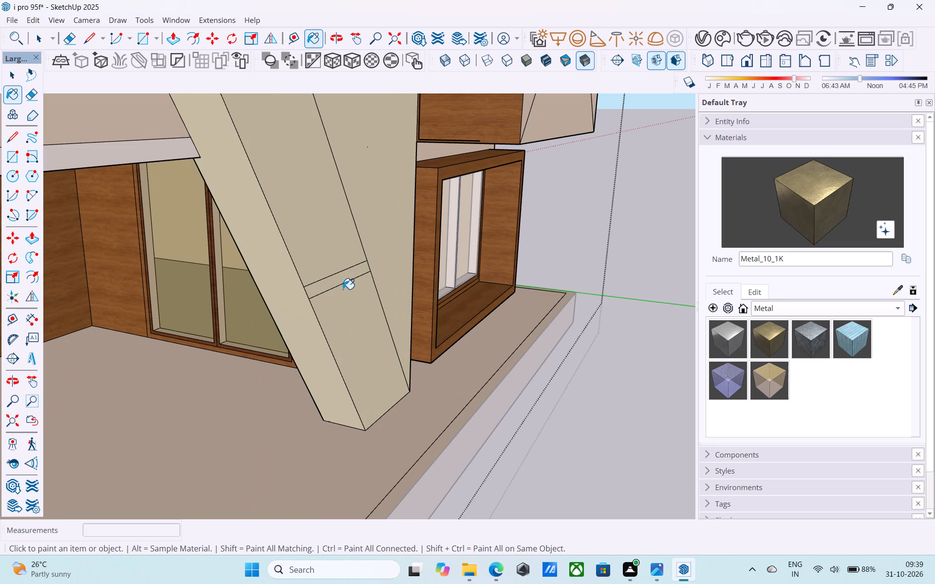
click(341, 280)
Push/Pull the four cream panels of the diagonal strip outward by 2".
scroll(337, 282, down, 10)
middle_drag(419, 302, 235, 318)
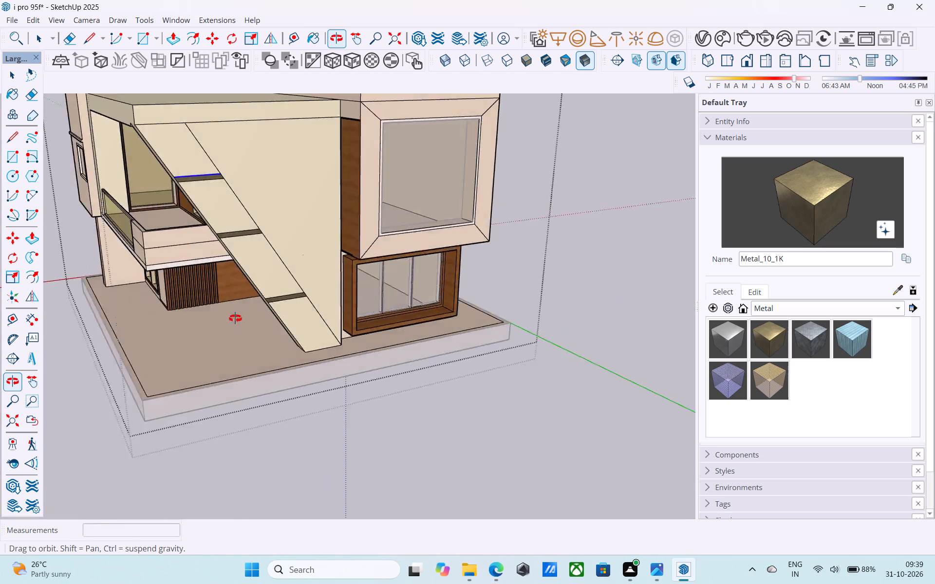
middle_drag(235, 318, 353, 404)
scroll(297, 290, up, 2)
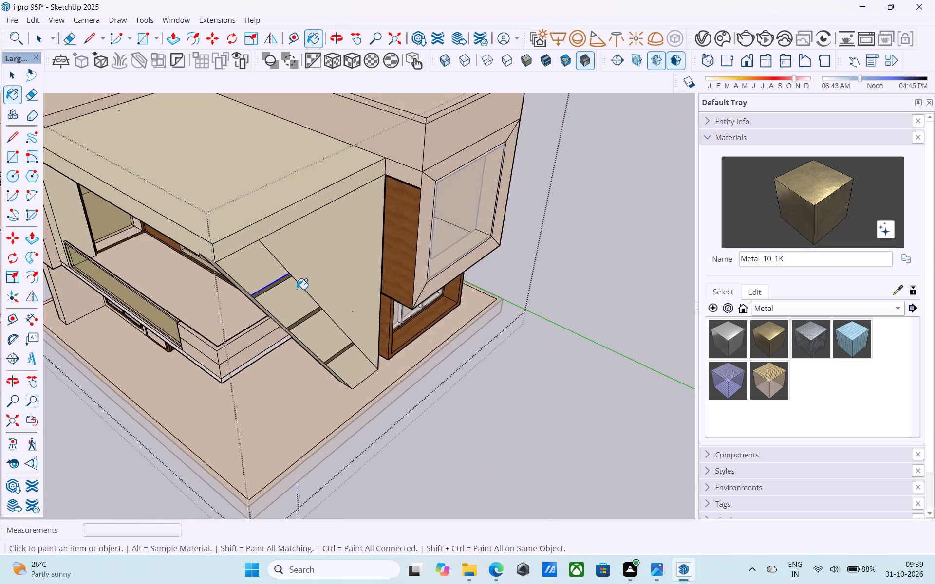
scroll(297, 289, up, 1)
key(space)
click(250, 269)
key(p)
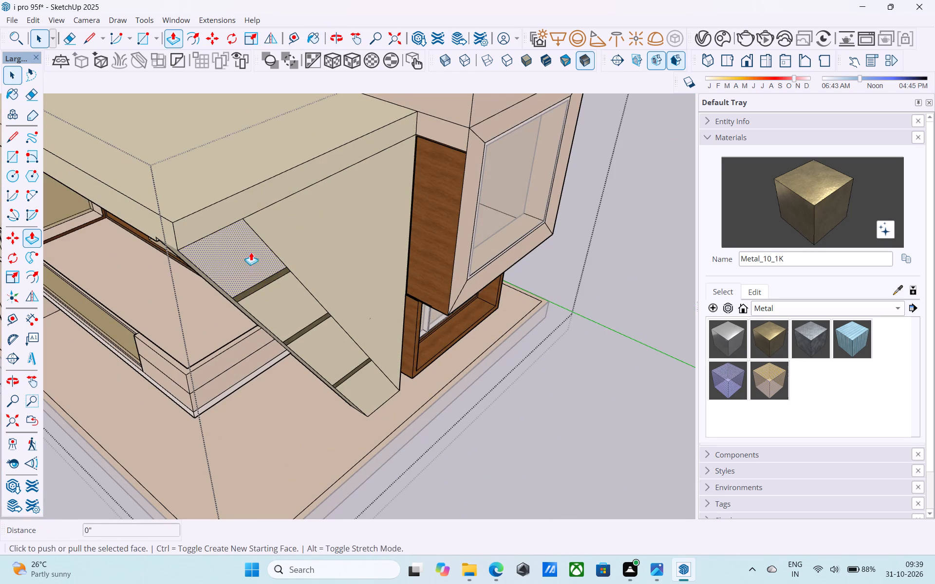
click(251, 252)
key(2)
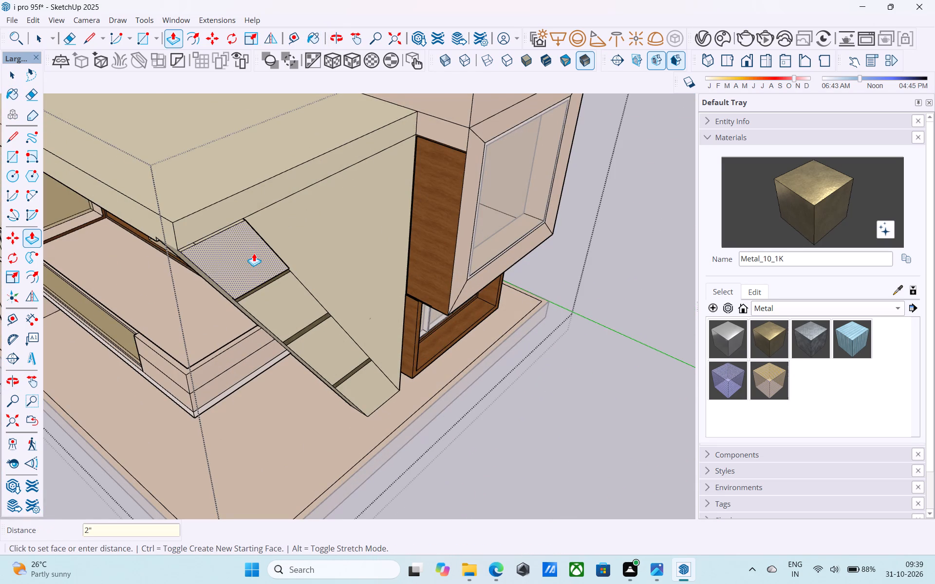
key(shift+quotedbl)
key(Return)
double_click(269, 303)
double_click(321, 337)
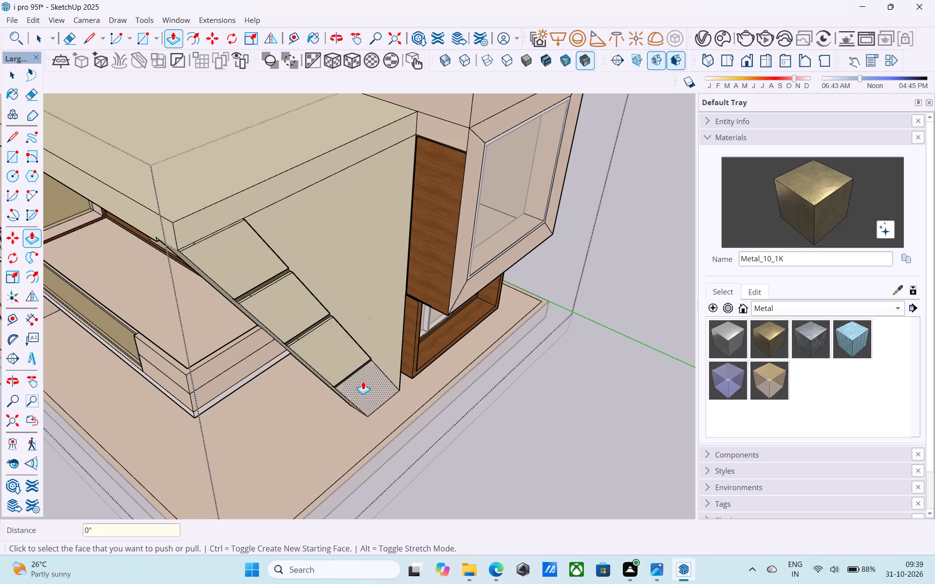
double_click(363, 381)
Push/Pull the three metal bands outward by the same 2" as the cream panels.
middle_drag(292, 317, 231, 254)
scroll(286, 312, up, 1)
scroll(198, 196, up, 5)
double_click(198, 193)
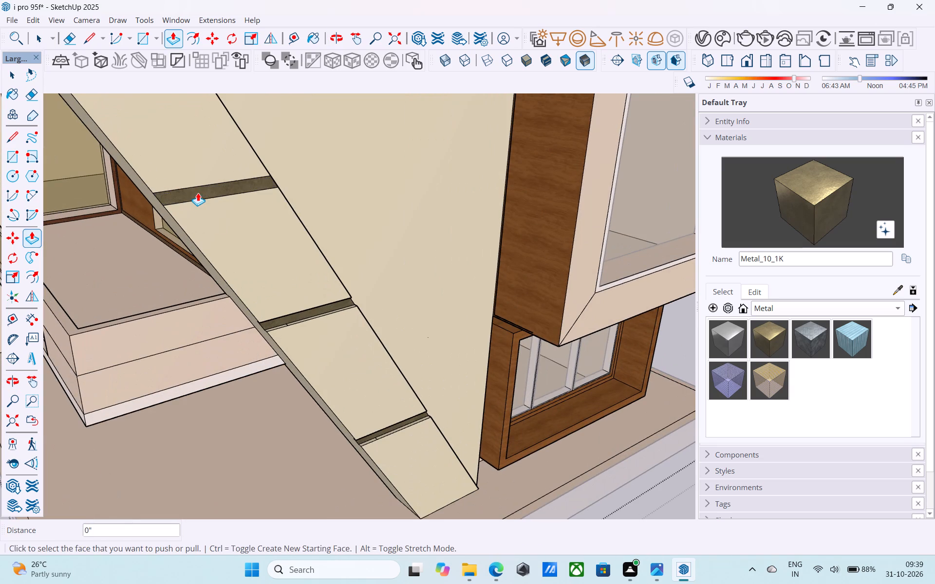
double_click(288, 318)
scroll(258, 249, down, 6)
scroll(326, 380, up, 6)
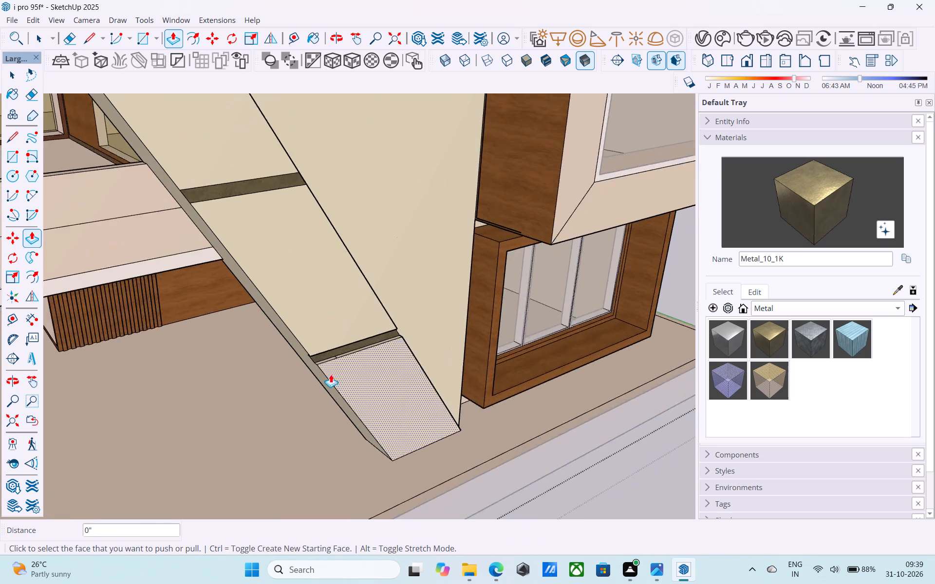
scroll(331, 374, up, 7)
double_click(325, 344)
Draw a horizontal line about 11' 6" long from the top band's upper inner corner to the triangular wall's rear edge.
scroll(295, 361, down, 9)
middle_drag(239, 371, 126, 397)
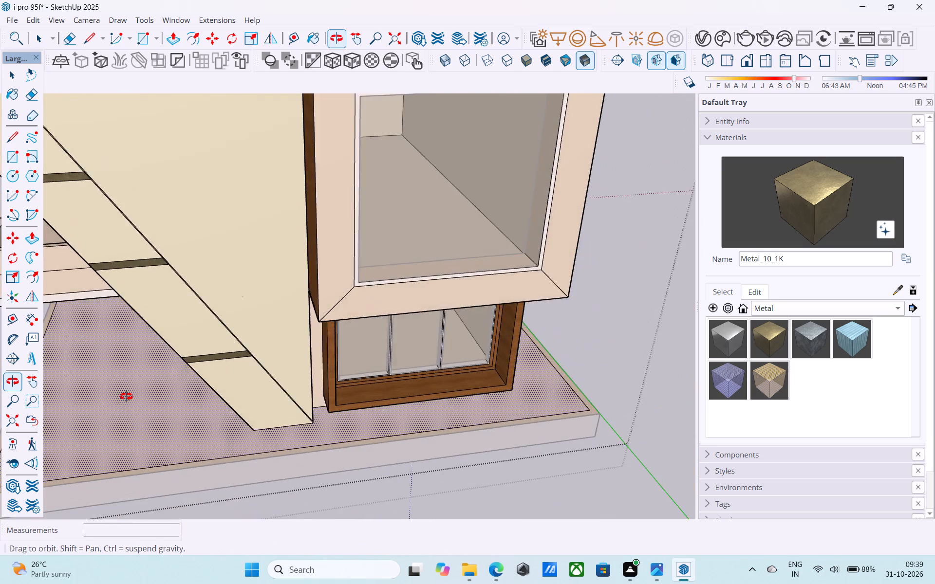
middle_drag(126, 397, 280, 445)
scroll(369, 404, down, 5)
middle_drag(362, 405, 173, 402)
scroll(217, 290, up, 2)
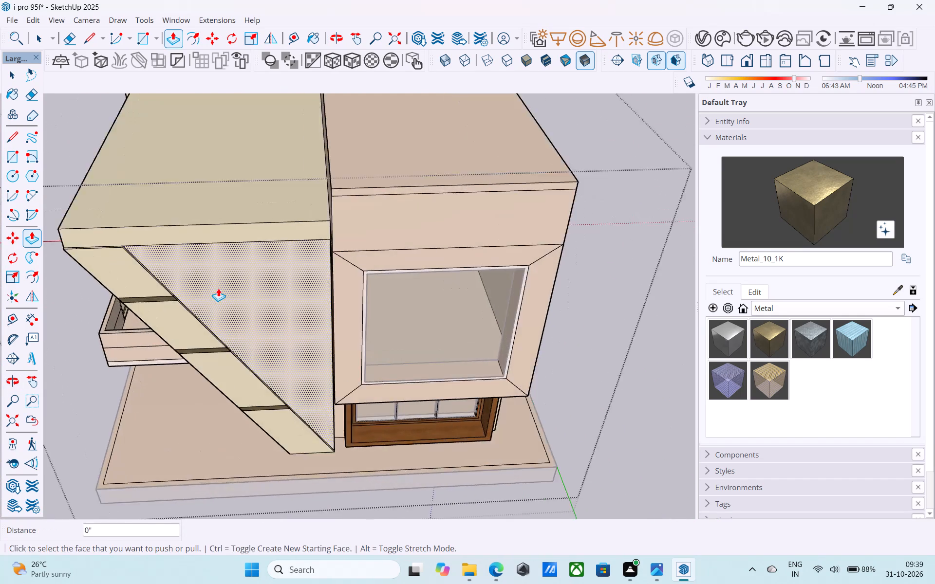
scroll(218, 288, up, 12)
key(space)
key(l)
scroll(193, 284, up, 8)
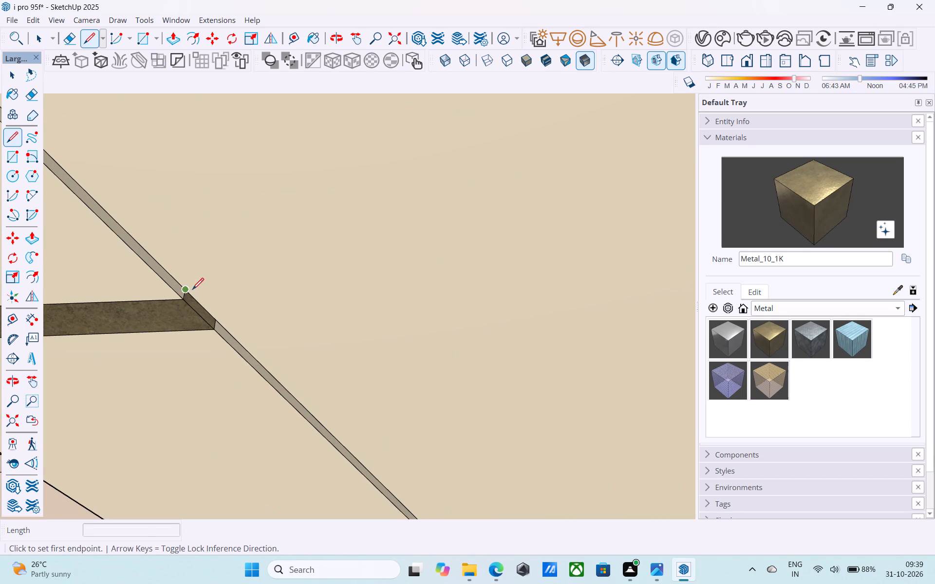
click(192, 291)
key(l)
click(185, 291)
scroll(188, 289, down, 13)
middle_drag(280, 301, 405, 299)
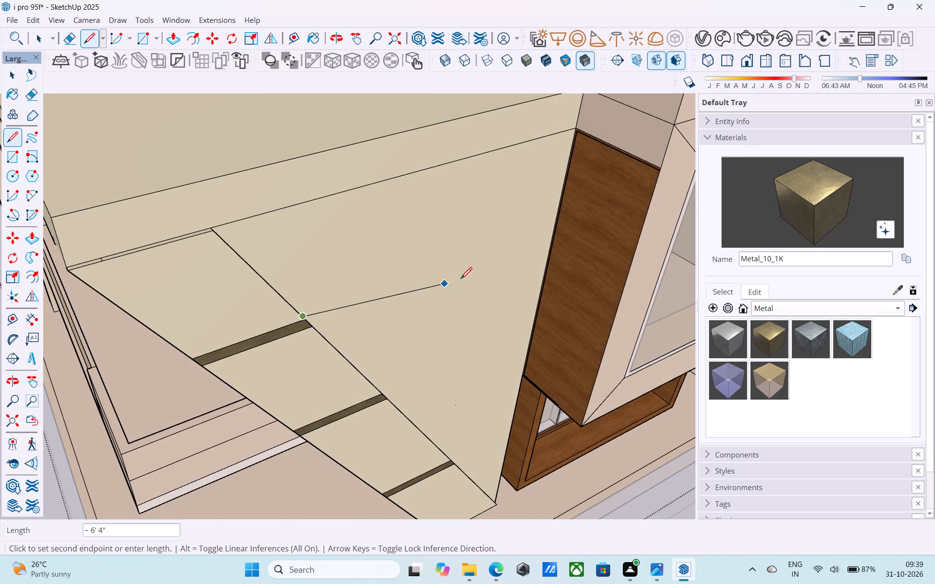
scroll(556, 229, up, 10)
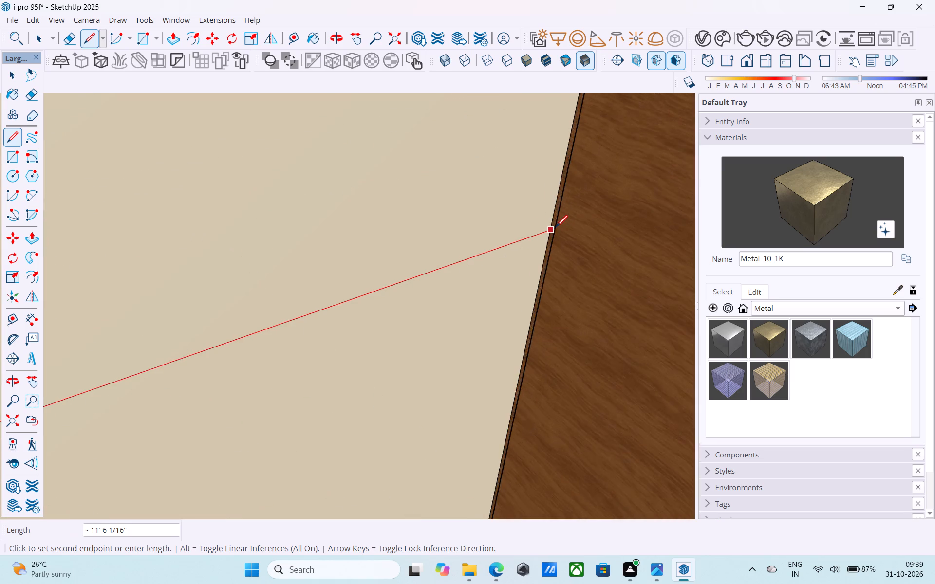
scroll(556, 228, up, 13)
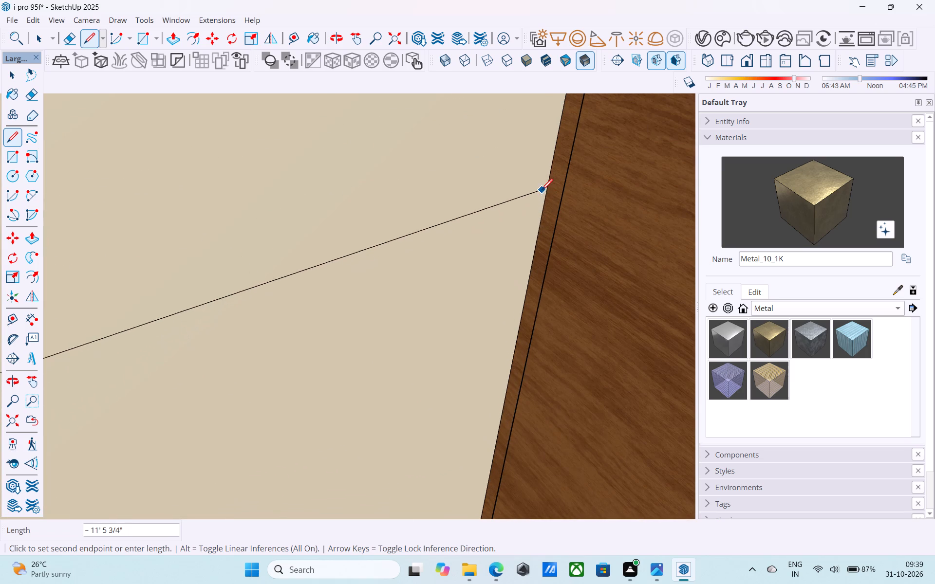
click(534, 242)
Draw a parallel line about 11' 3" long from the top band's lower inner corner to the wall's rear edge.
scroll(610, 196, down, 20)
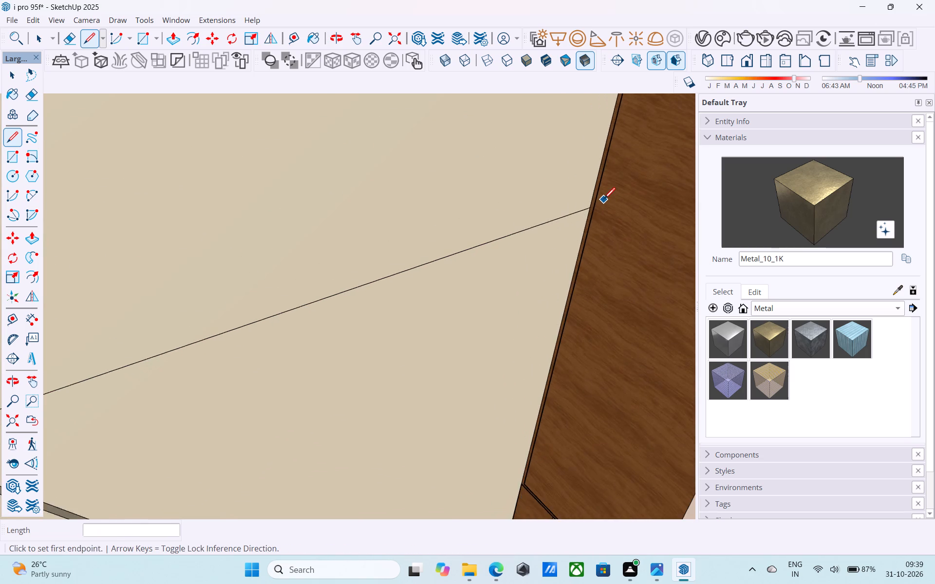
scroll(604, 200, down, 3)
middle_drag(410, 262, 371, 267)
scroll(183, 354, up, 11)
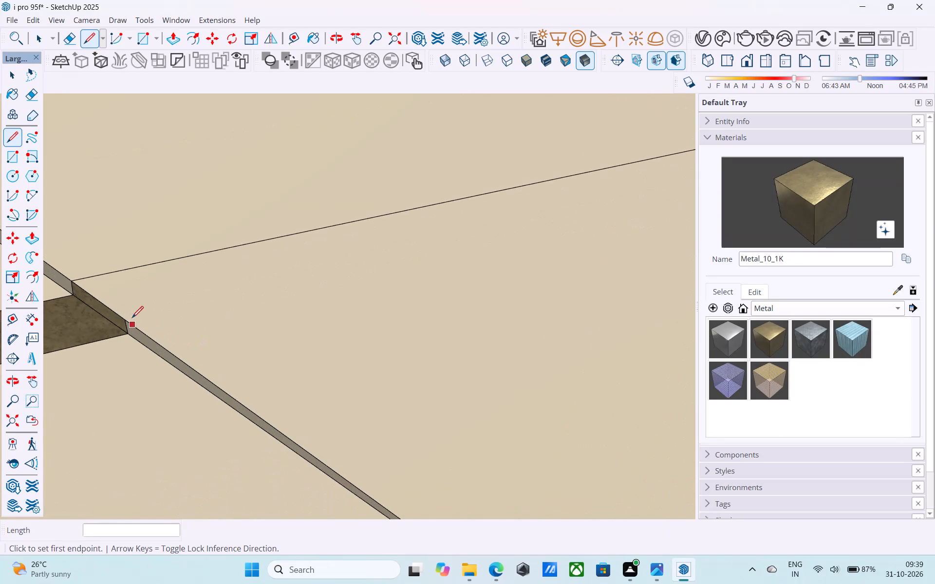
click(126, 321)
scroll(124, 323, down, 8)
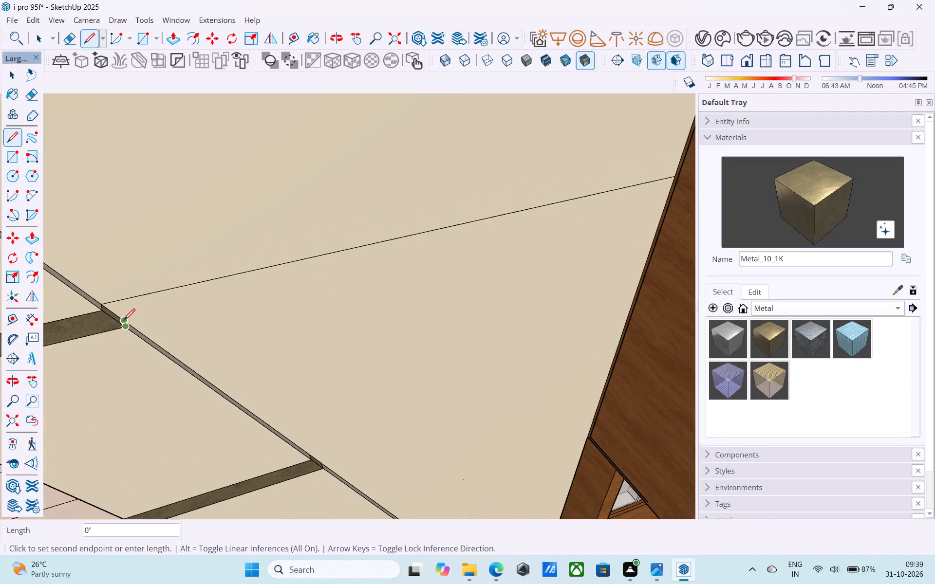
scroll(124, 321, down, 4)
scroll(558, 217, up, 3)
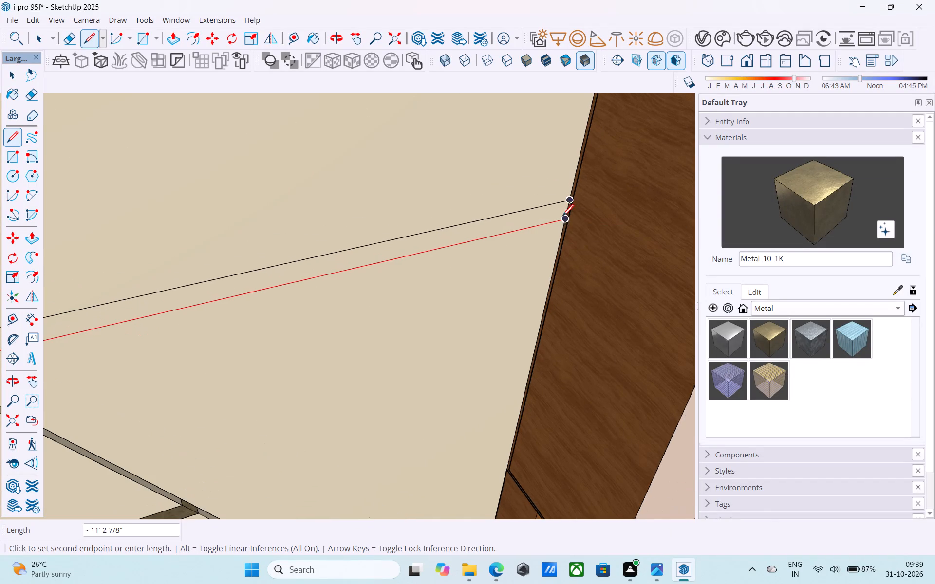
click(567, 218)
Draw a horizontal line about 8' long from the middle band's upper inner corner to the triangular wall's rear edge.
scroll(492, 164, down, 10)
middle_drag(345, 282, 333, 274)
scroll(346, 286, up, 3)
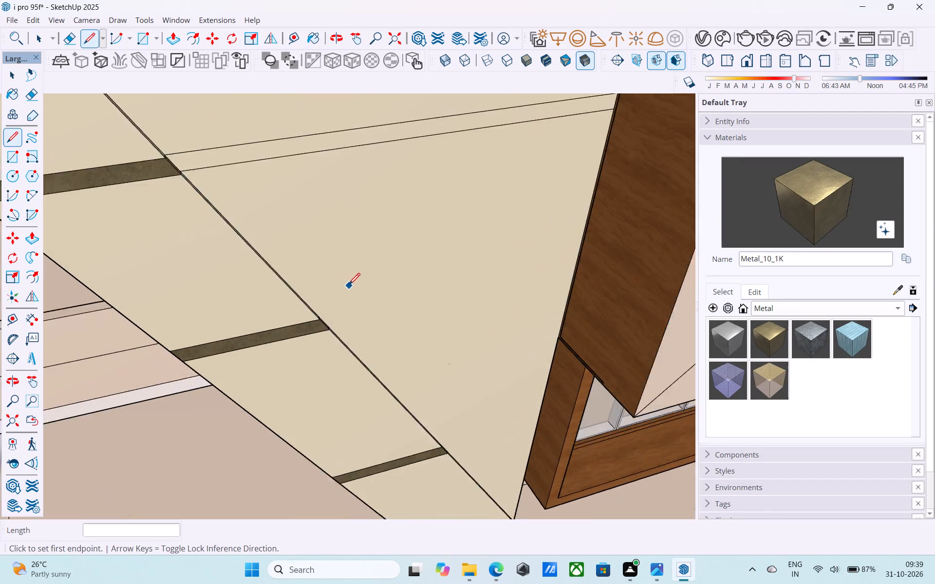
scroll(349, 286, up, 10)
scroll(356, 316, up, 17)
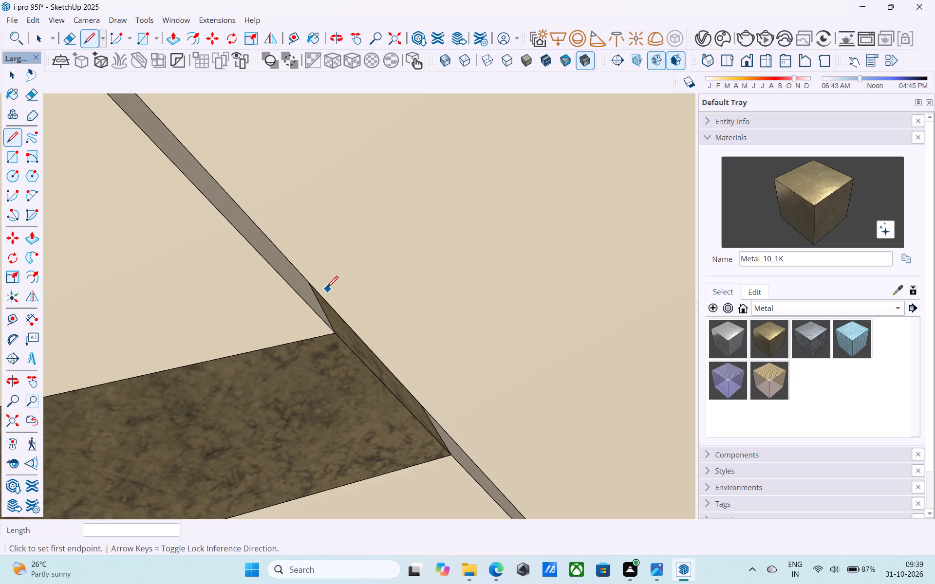
click(311, 282)
scroll(169, 305, down, 11)
middle_drag(463, 270, 473, 270)
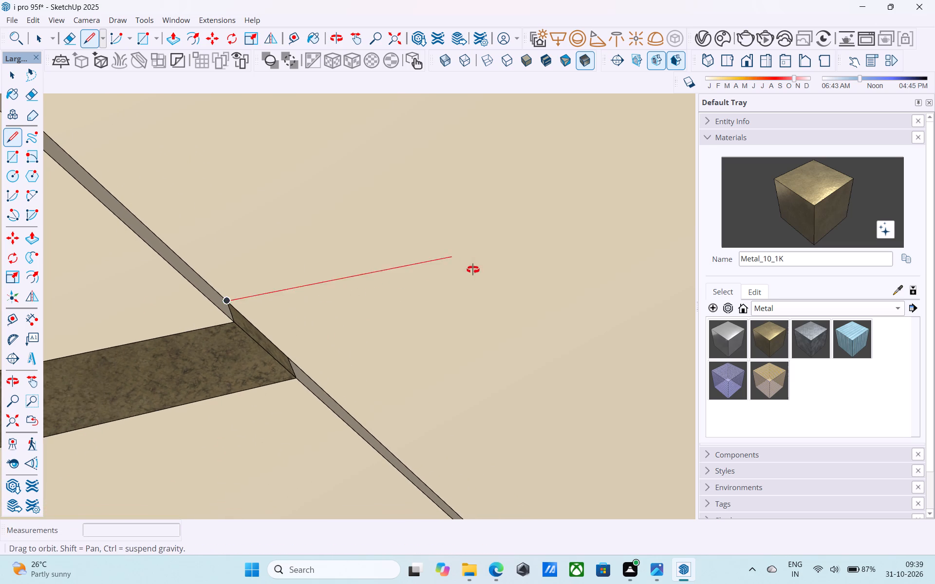
middle_drag(473, 270, 657, 185)
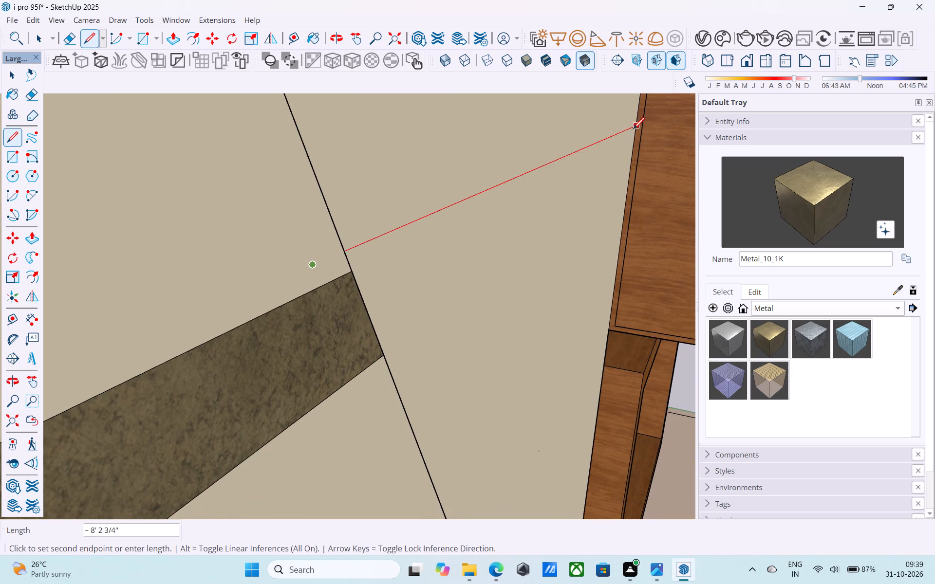
click(631, 128)
Draw a parallel line about 8' long from the middle band's lower inner corner to the triangular wall's rear edge.
middle_drag(616, 140, 440, 154)
scroll(446, 154, down, 8)
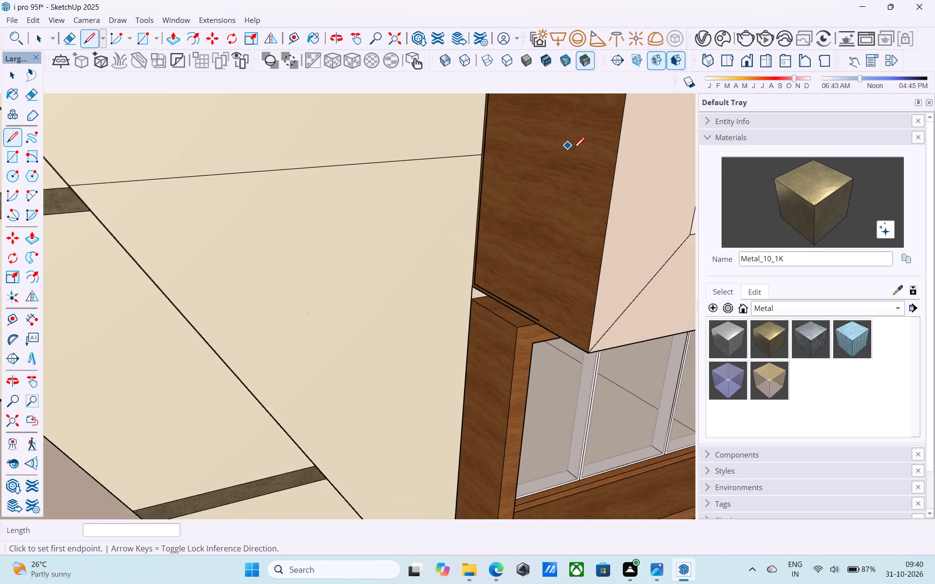
scroll(573, 150, down, 5)
middle_drag(169, 214, 137, 212)
scroll(153, 202, up, 12)
middle_drag(211, 192, 91, 257)
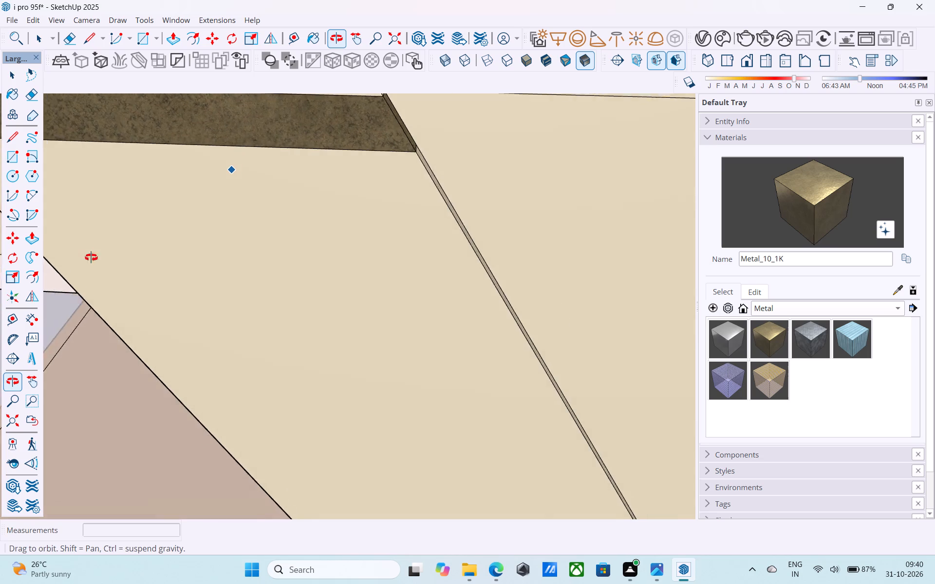
middle_drag(91, 257, 85, 261)
middle_drag(371, 185, 280, 207)
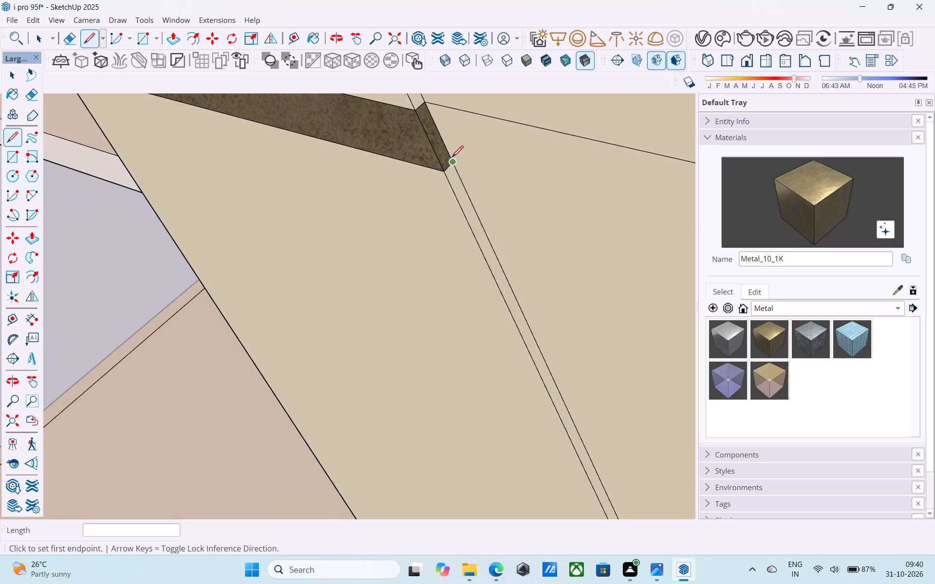
click(452, 158)
scroll(268, 215, down, 6)
middle_drag(380, 244, 761, 153)
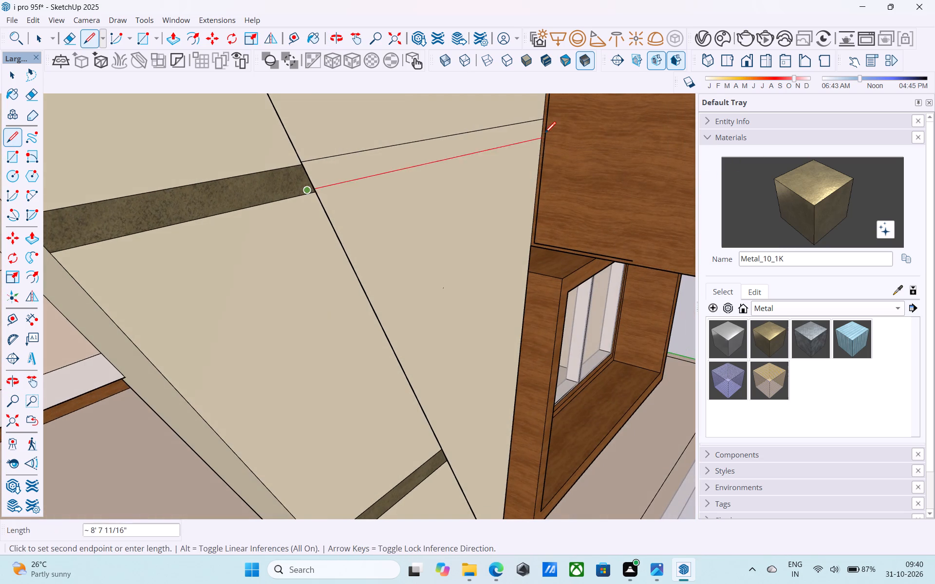
scroll(521, 133, up, 6)
click(554, 141)
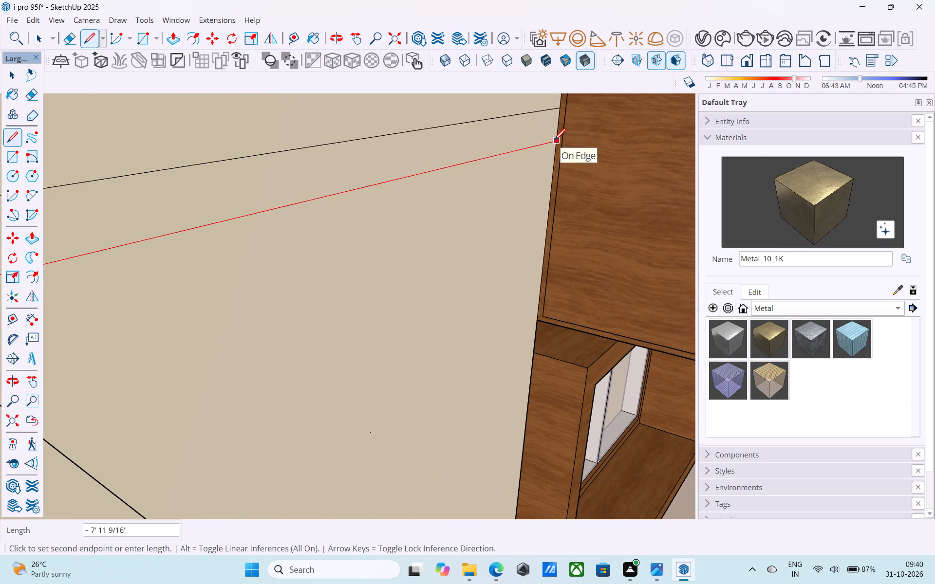
Draw a horizontal line about 4' long from the bottom band's upper inner corner to the triangular wall's rear edge.
scroll(508, 162, down, 14)
middle_drag(469, 183, 179, 207)
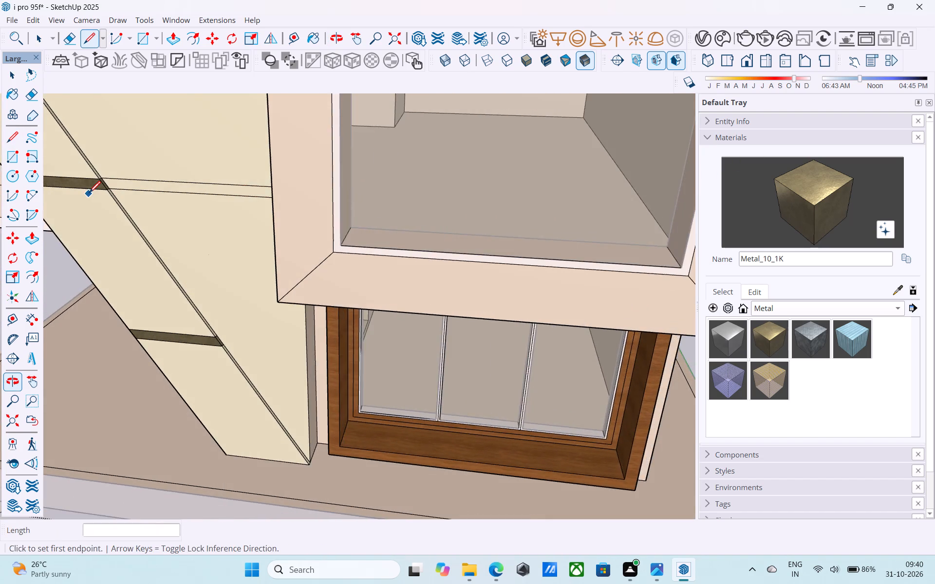
scroll(89, 194, up, 1)
scroll(99, 195, down, 4)
middle_drag(190, 193, 298, 191)
scroll(306, 189, down, 4)
scroll(212, 196, down, 5)
scroll(189, 264, up, 2)
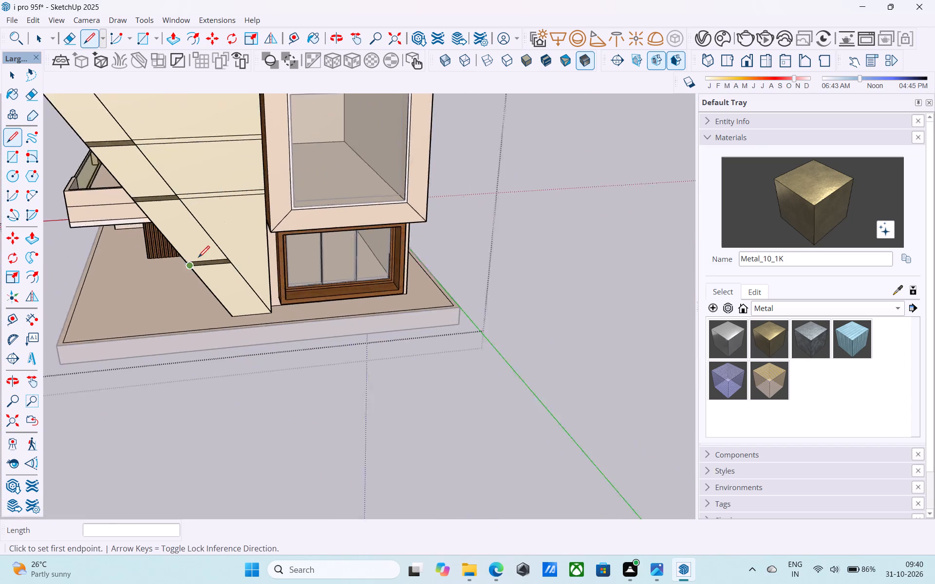
scroll(198, 258, up, 20)
scroll(198, 258, up, 2)
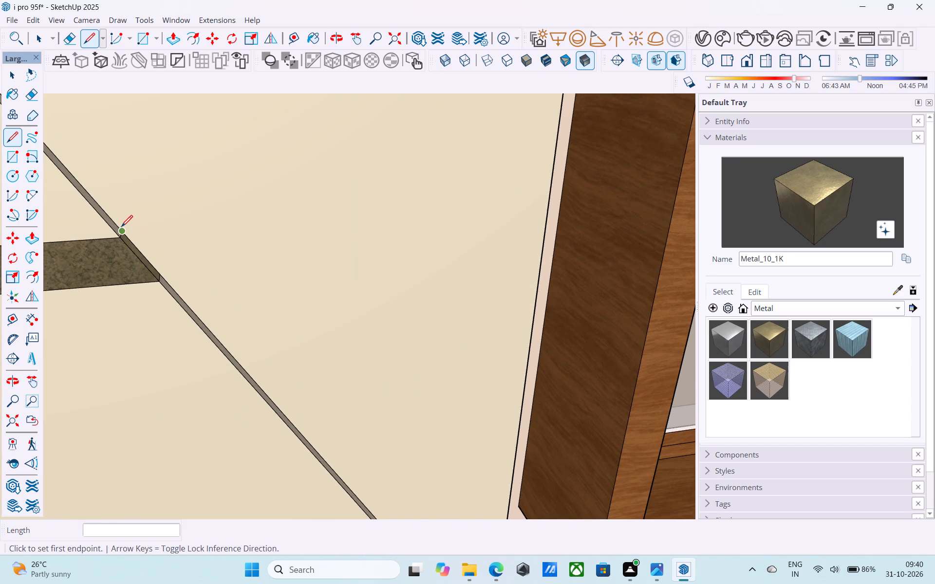
click(121, 228)
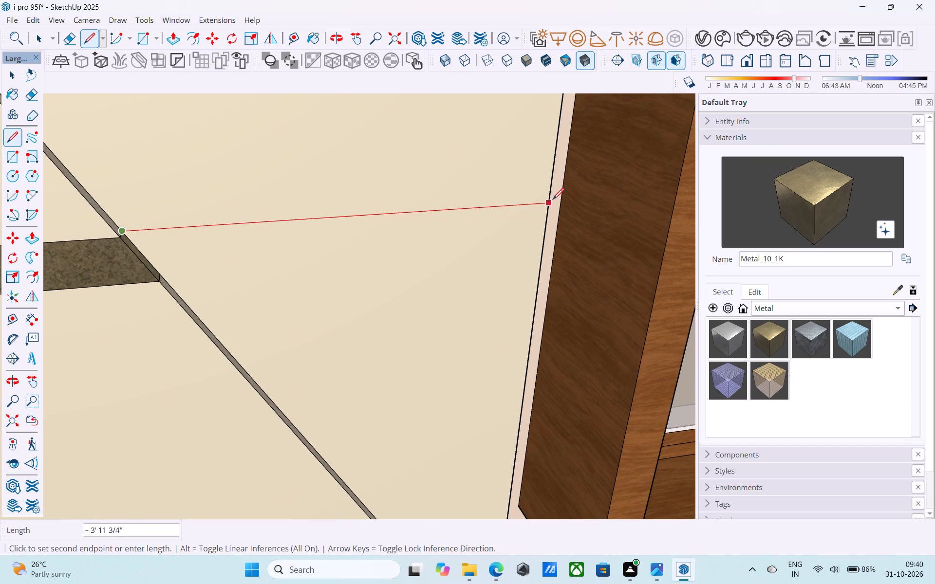
click(553, 201)
Draw a parallel line about 3' 9" long from the bottom band's lower inner corner to the wall's rear edge.
click(161, 277)
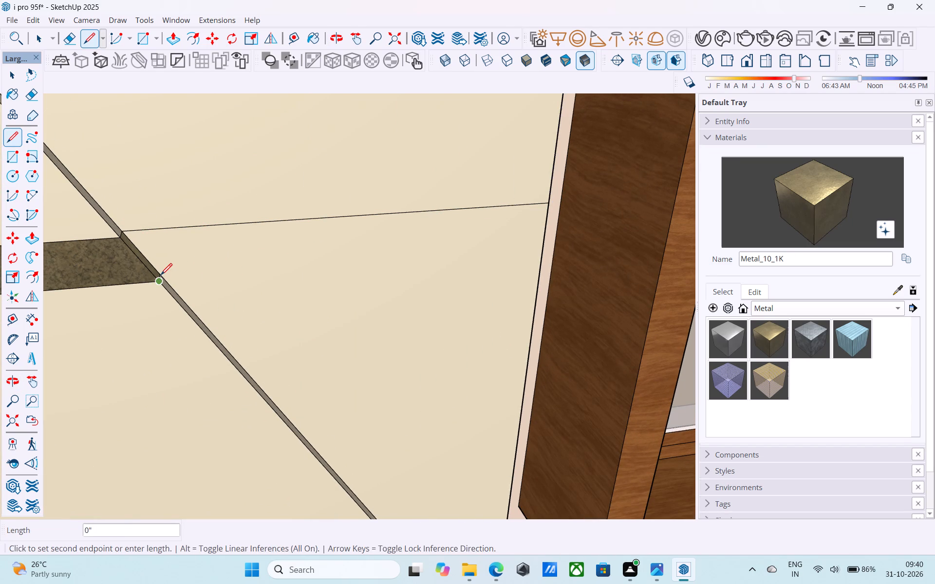
key(l)
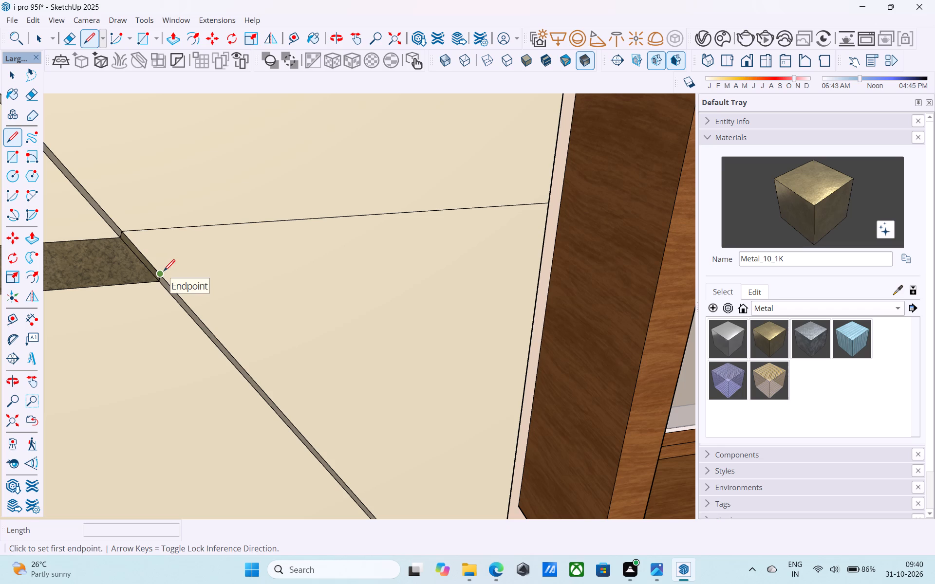
click(164, 272)
click(541, 238)
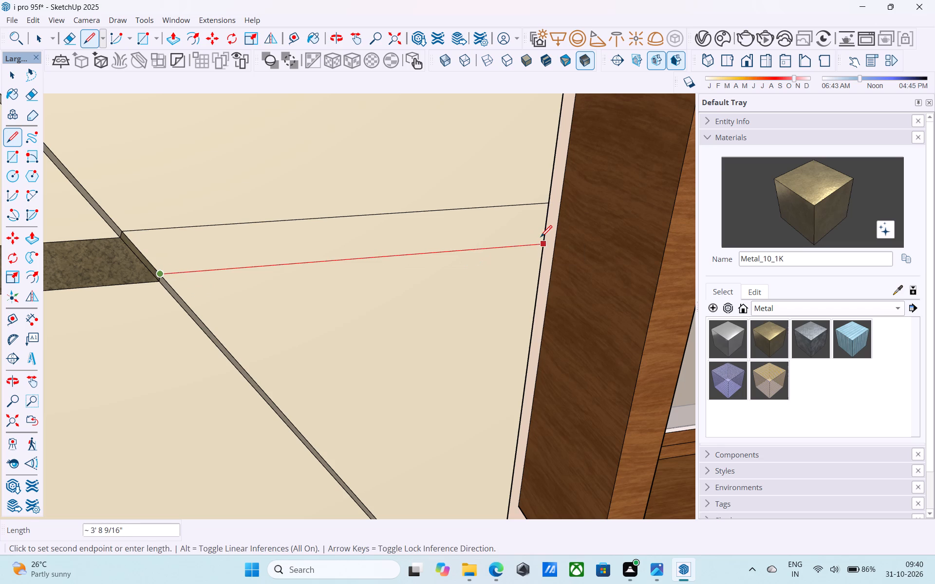
Paint the three outlined band extensions on the triangular side wall with the Metal_10_1K material.
click(804, 182)
click(470, 227)
scroll(473, 233, down, 8)
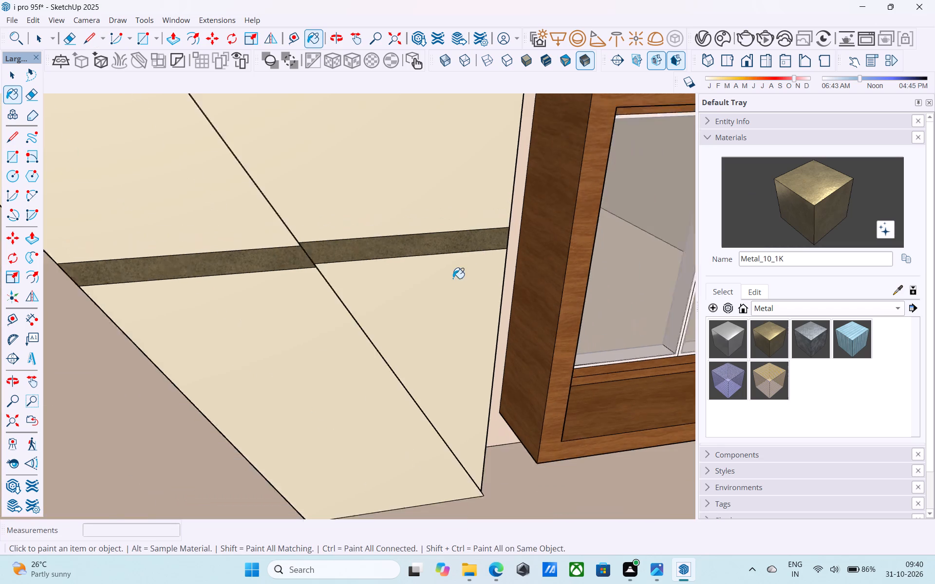
scroll(453, 278, down, 6)
scroll(346, 332, down, 6)
scroll(331, 198, up, 8)
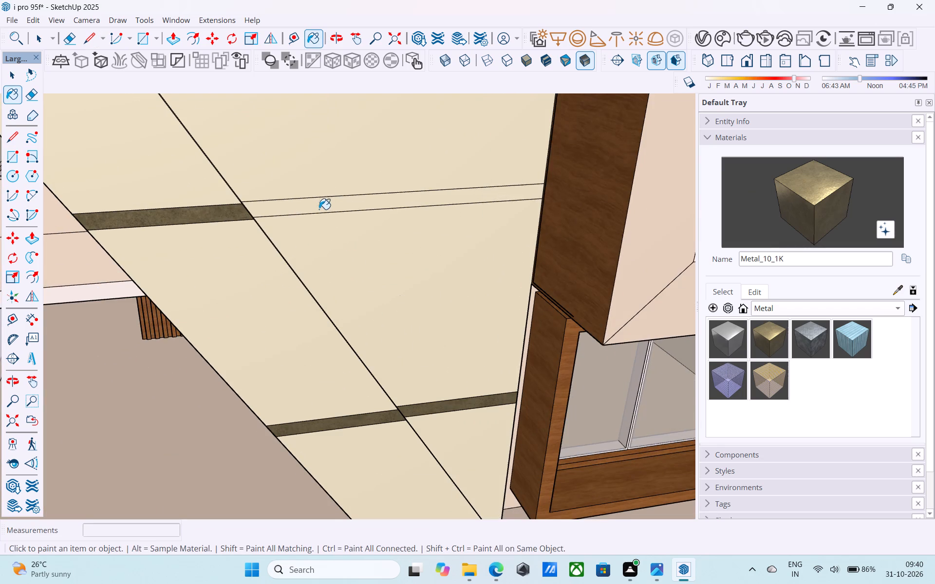
click(323, 205)
scroll(267, 358, down, 6)
scroll(281, 345, up, 1)
scroll(281, 345, down, 2)
scroll(228, 181, up, 8)
click(223, 189)
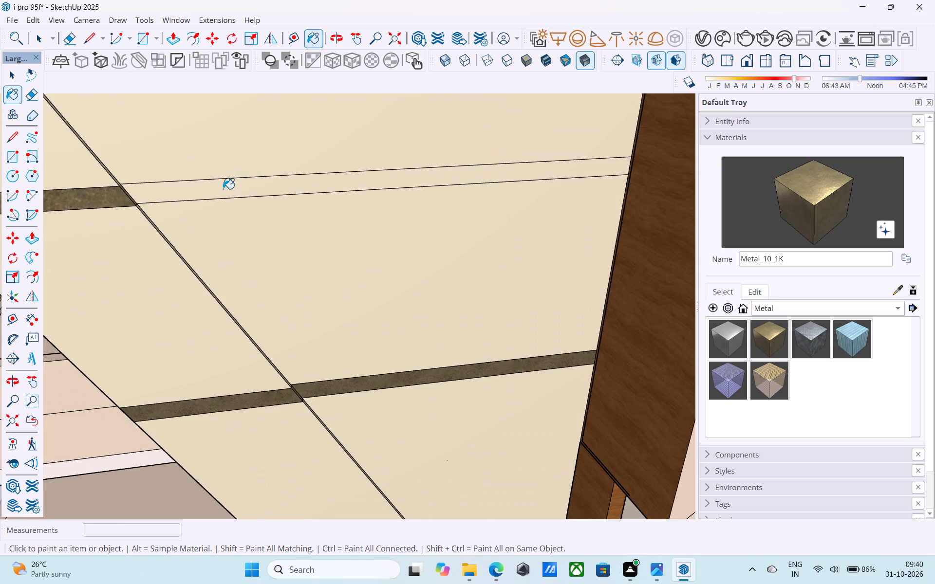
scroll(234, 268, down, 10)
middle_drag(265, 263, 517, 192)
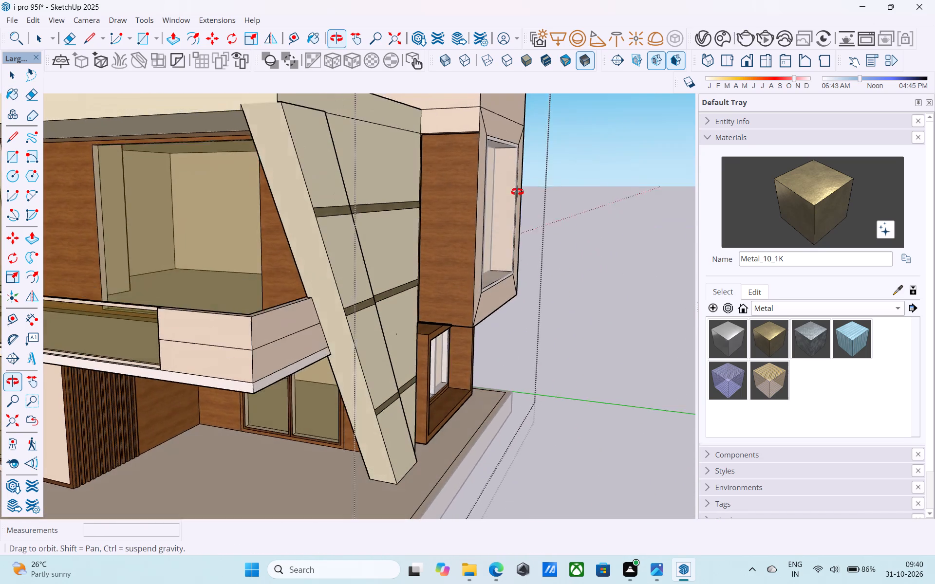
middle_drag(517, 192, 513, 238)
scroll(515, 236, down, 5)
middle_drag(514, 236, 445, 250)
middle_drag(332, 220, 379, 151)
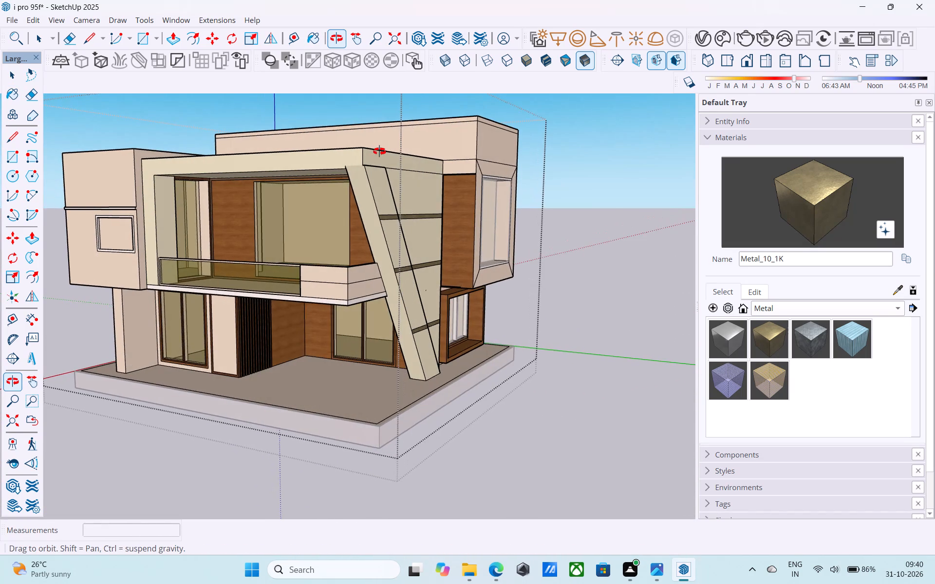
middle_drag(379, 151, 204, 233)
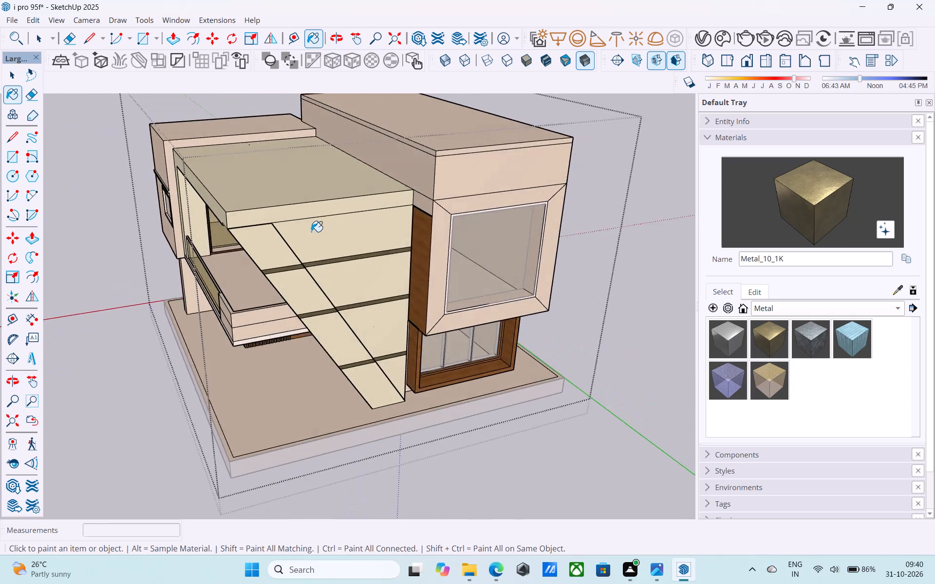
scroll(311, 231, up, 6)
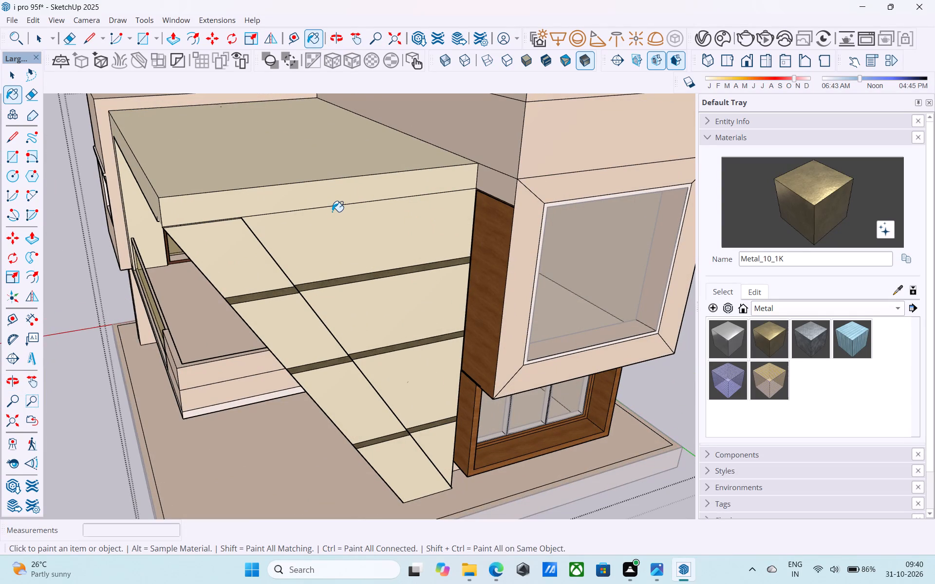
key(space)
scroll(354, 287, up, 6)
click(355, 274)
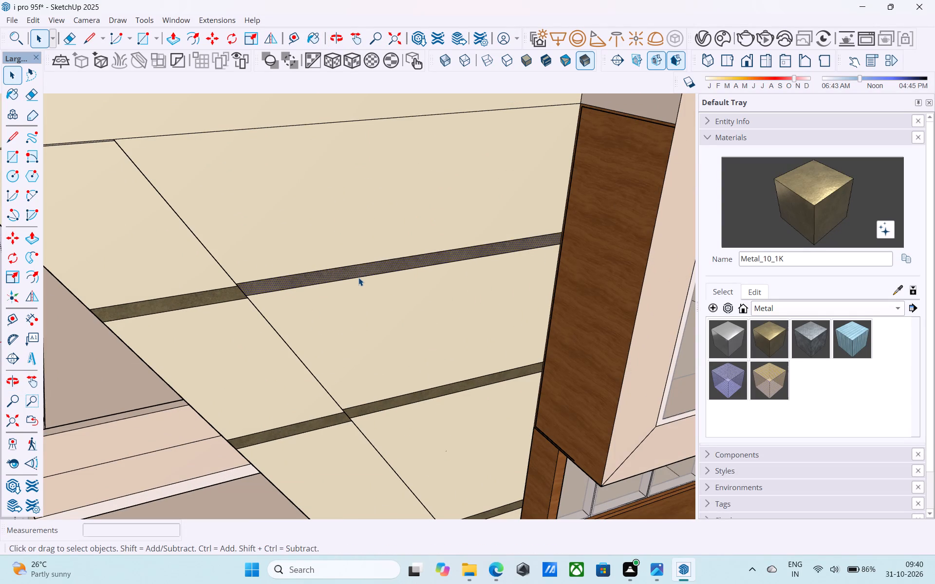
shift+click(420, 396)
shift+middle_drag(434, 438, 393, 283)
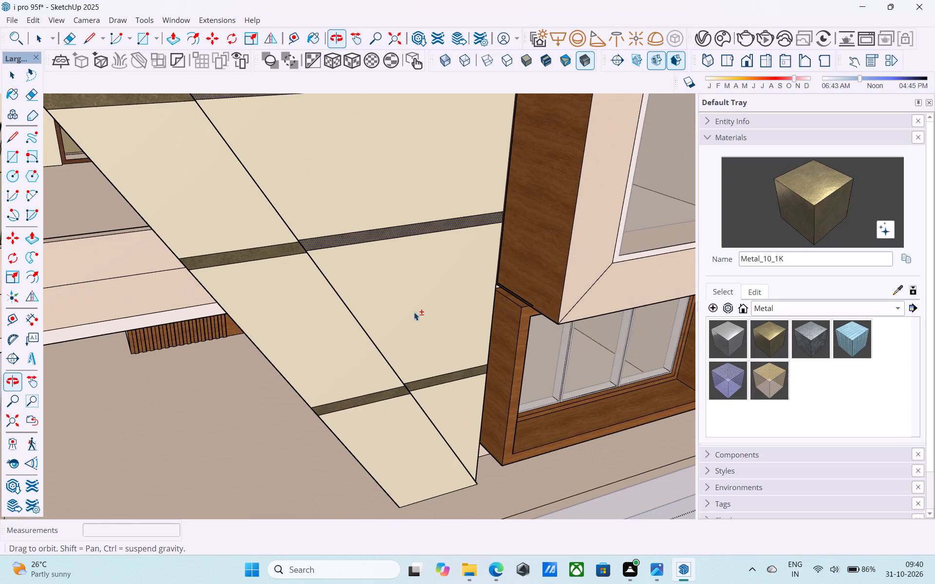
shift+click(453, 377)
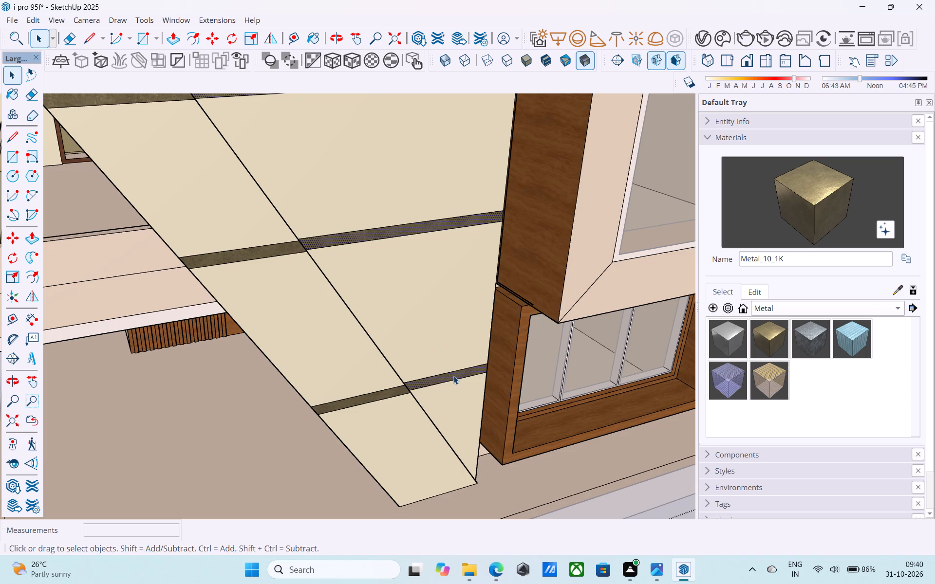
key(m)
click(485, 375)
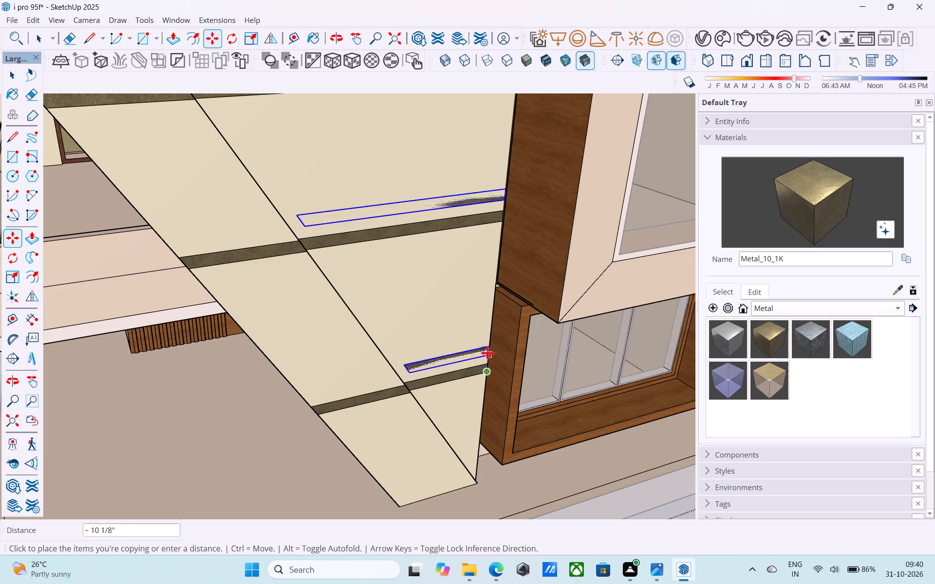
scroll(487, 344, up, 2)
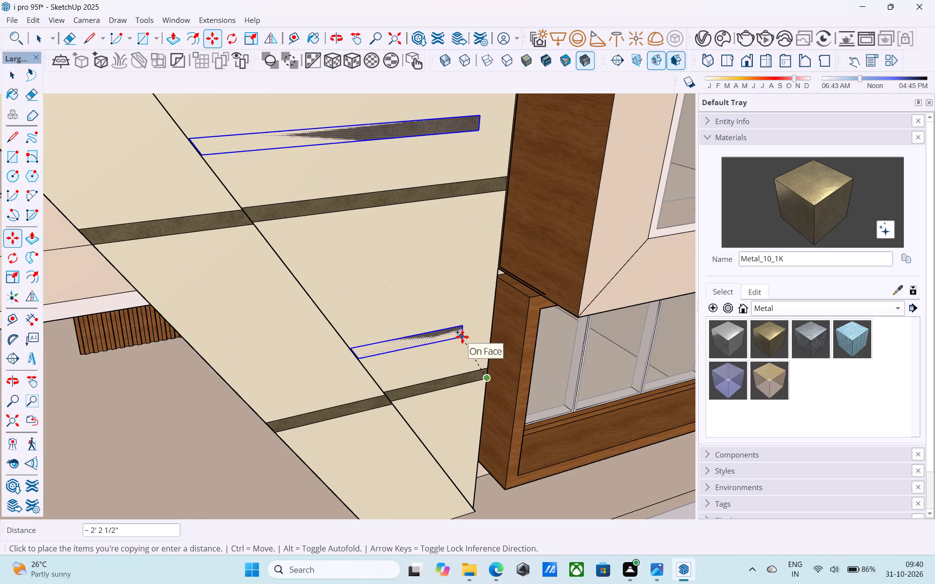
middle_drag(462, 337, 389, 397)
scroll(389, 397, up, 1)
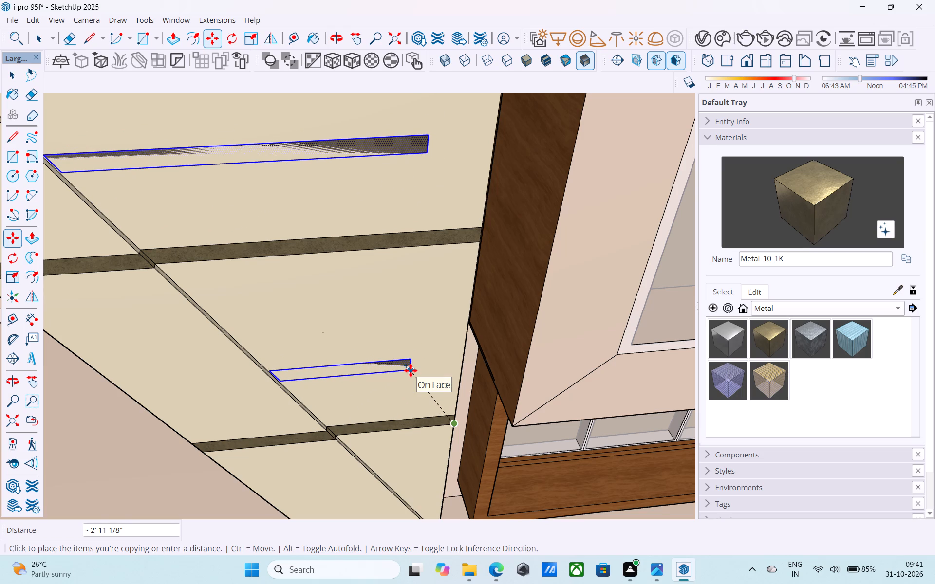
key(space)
Push/Pull the diagonal strip's four cream panels outward again, repeating the last push/pull distance.
scroll(415, 369, down, 6)
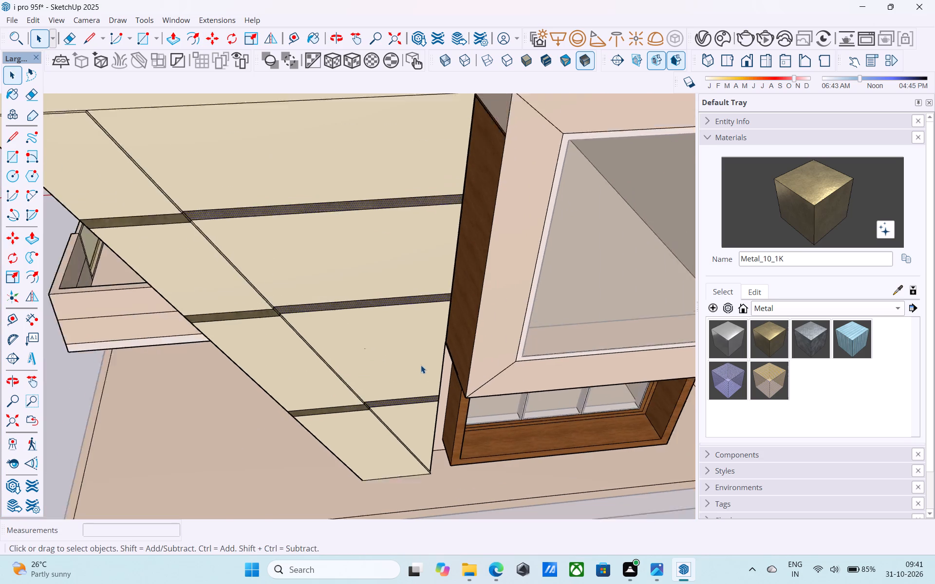
scroll(421, 365, down, 5)
middle_drag(421, 365, 658, 309)
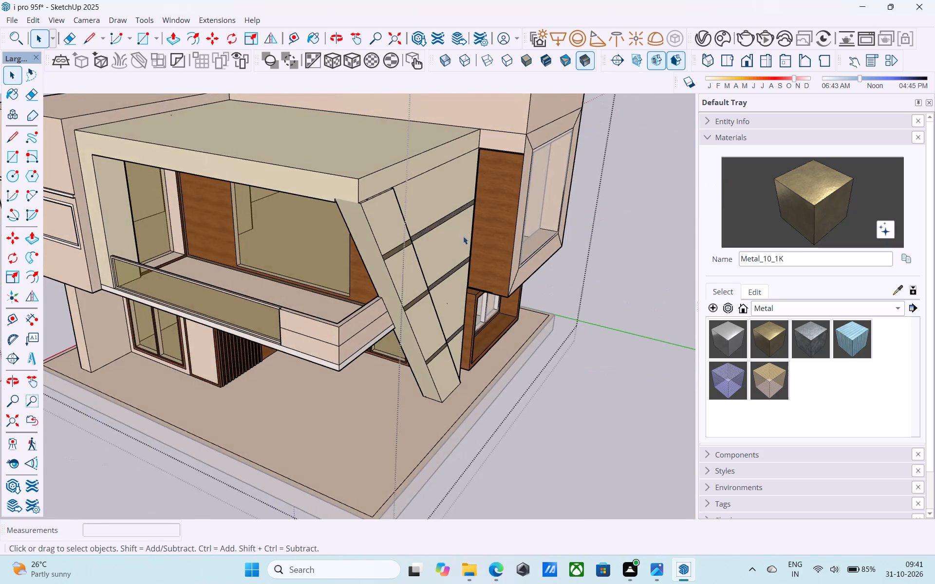
scroll(422, 235, up, 4)
click(381, 232)
scroll(381, 232, up, 4)
key(p)
double_click(381, 232)
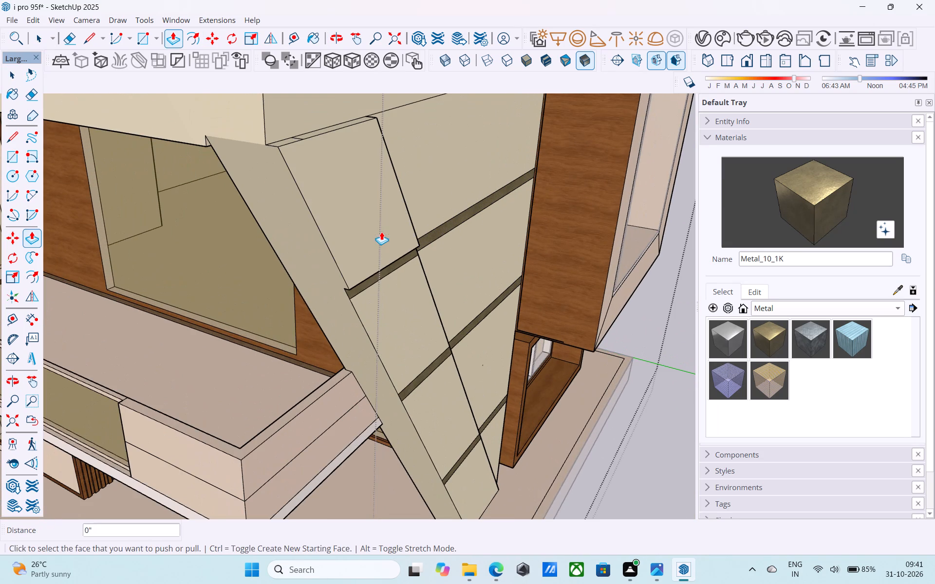
double_click(430, 332)
double_click(471, 415)
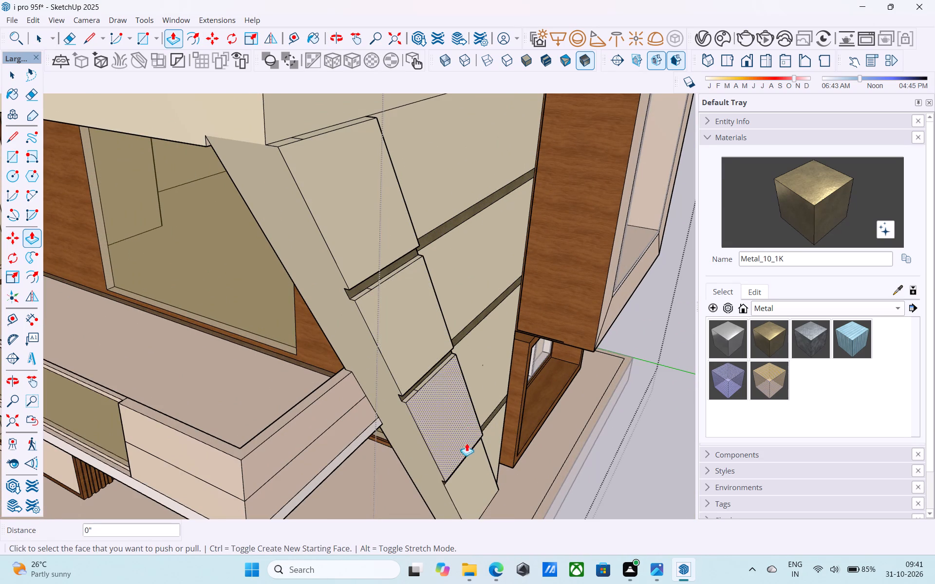
double_click(473, 475)
Push/Pull the diagonal strip's three metal bands outward until they are flush with the raised cream panels.
scroll(375, 281, up, 6)
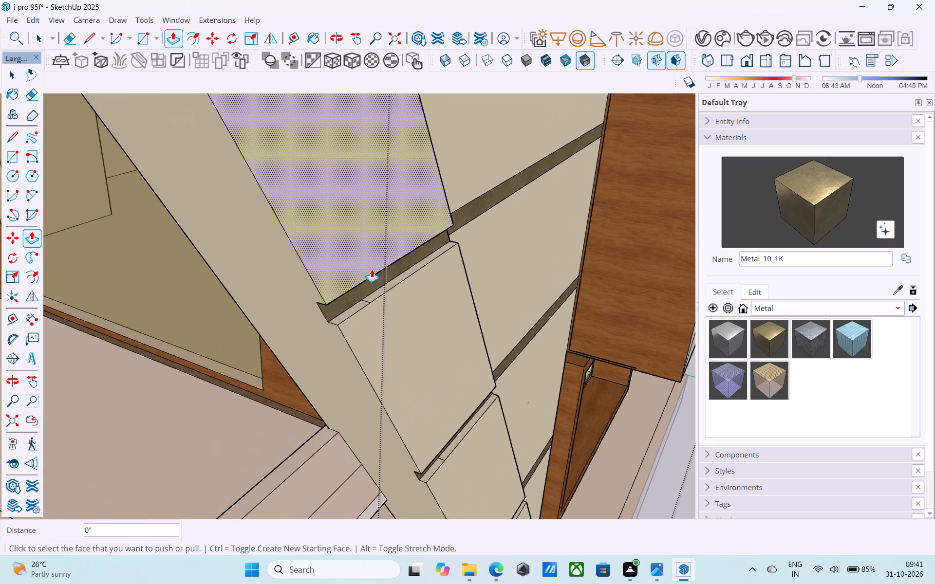
double_click(380, 278)
scroll(306, 207, down, 8)
middle_drag(363, 303, 291, 226)
scroll(293, 247, up, 5)
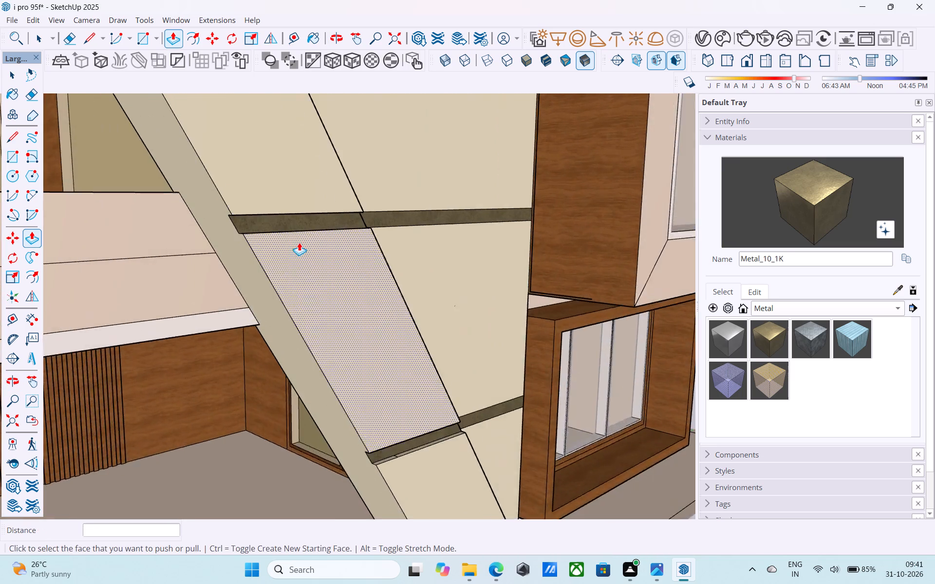
scroll(299, 242, up, 3)
double_click(298, 222)
scroll(299, 219, down, 6)
scroll(371, 423, up, 8)
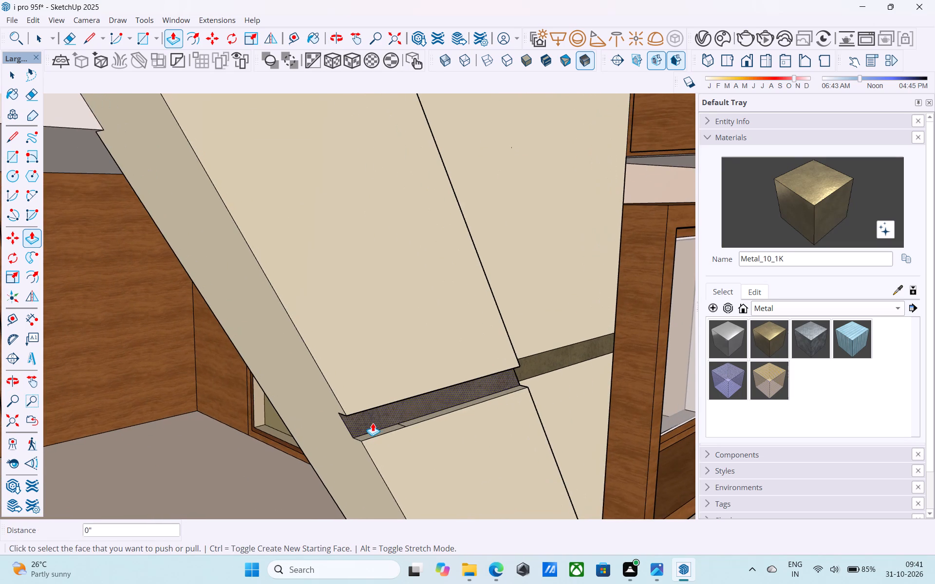
double_click(374, 423)
scroll(375, 417, up, 1)
click(375, 417)
click(347, 331)
scroll(444, 310, down, 6)
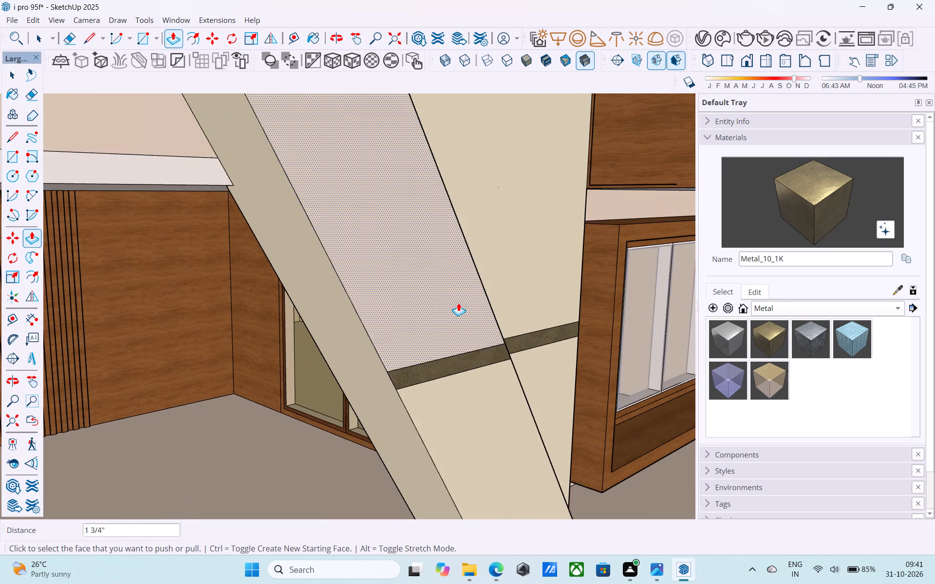
Push/Pull the roof slab's side face above the diagonal strip outward until it is flush with the strip's raised panels.
scroll(458, 303, down, 3)
middle_drag(449, 320, 387, 421)
scroll(384, 420, down, 6)
middle_drag(383, 420, 507, 370)
scroll(499, 341, down, 5)
middle_drag(488, 348, 518, 357)
key(space)
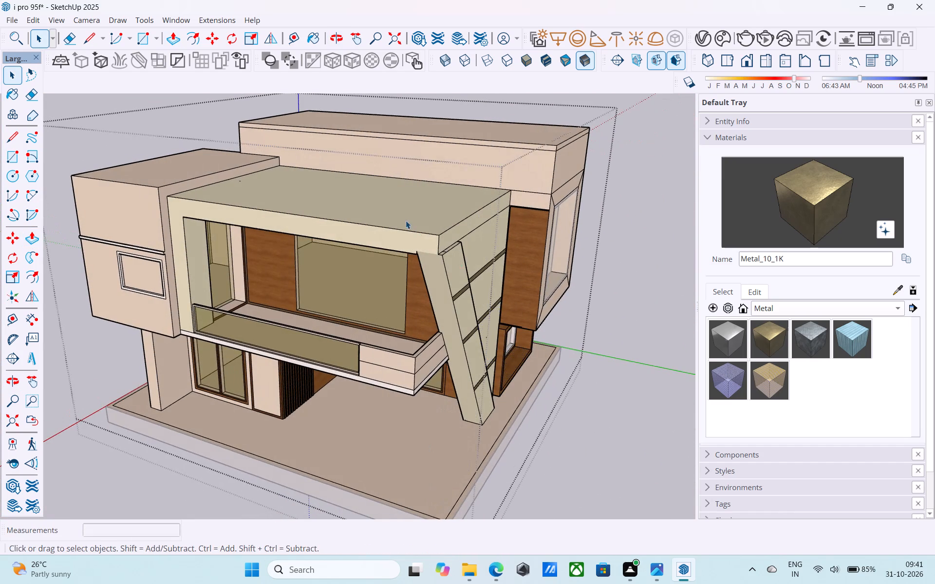
scroll(428, 231, up, 7)
click(460, 245)
key(p)
double_click(460, 244)
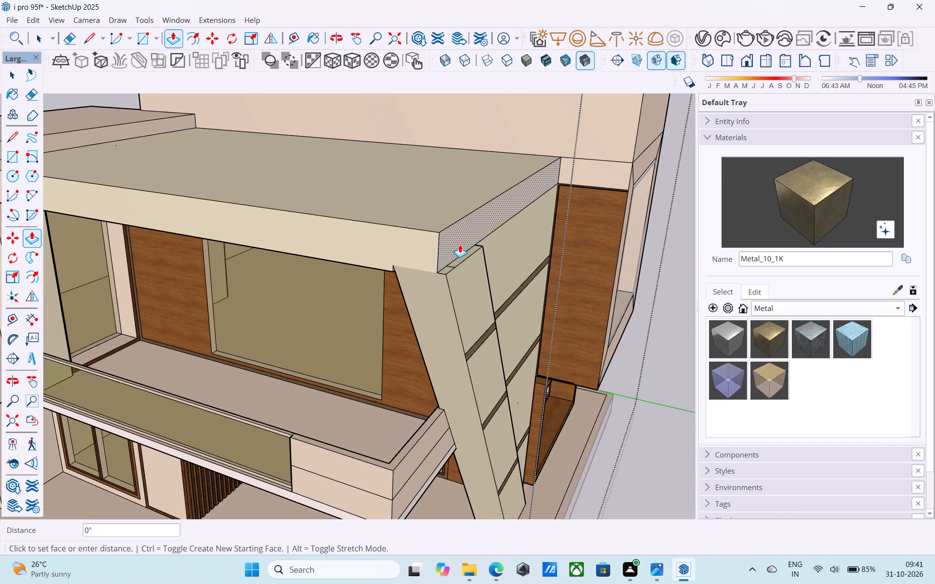
double_click(460, 244)
key(space)
scroll(461, 240, up, 6)
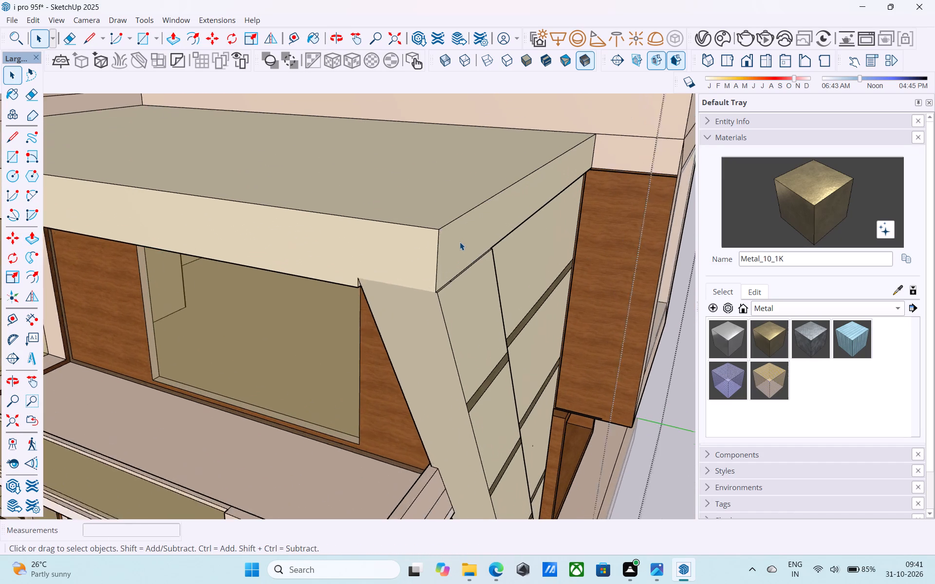
scroll(460, 242, up, 1)
click(460, 242)
key(p)
click(460, 242)
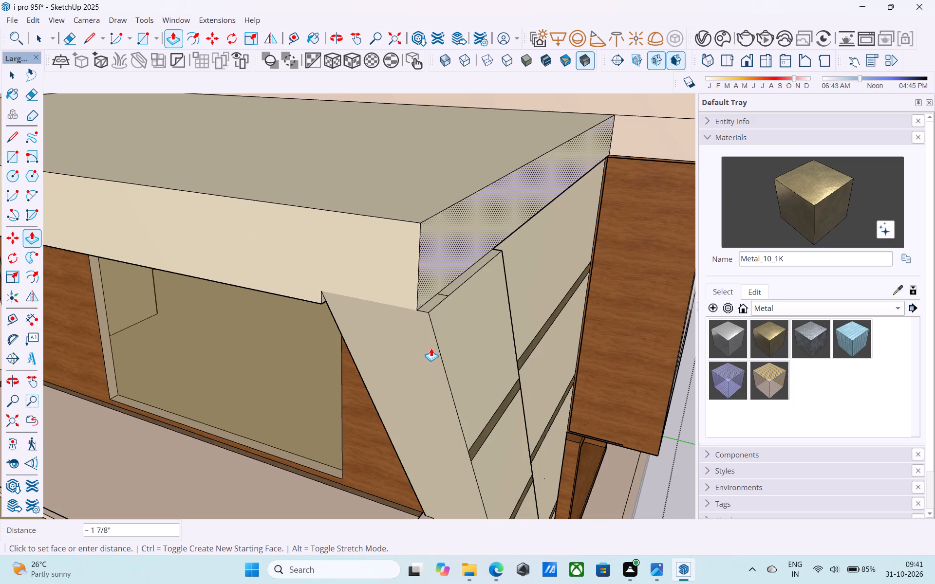
click(434, 345)
key(space)
Save the model.
key(ctrl+s)
Erase the seam edges between the roof slab and the top of the diagonal strip.
scroll(442, 330, down, 6)
middle_drag(428, 316, 304, 336)
scroll(233, 318, up, 5)
key(e)
drag(233, 317, 262, 357)
scroll(270, 350, down, 4)
drag(205, 355, 206, 371)
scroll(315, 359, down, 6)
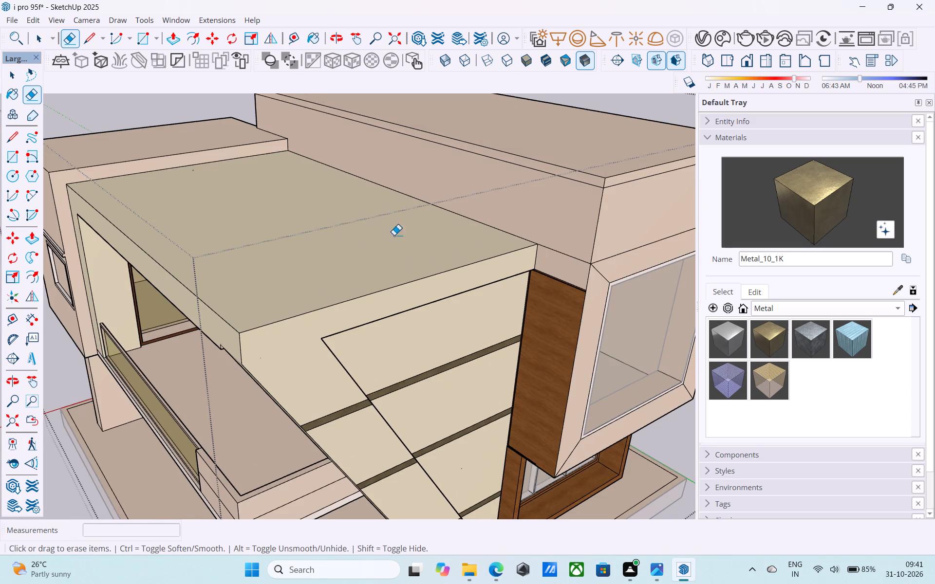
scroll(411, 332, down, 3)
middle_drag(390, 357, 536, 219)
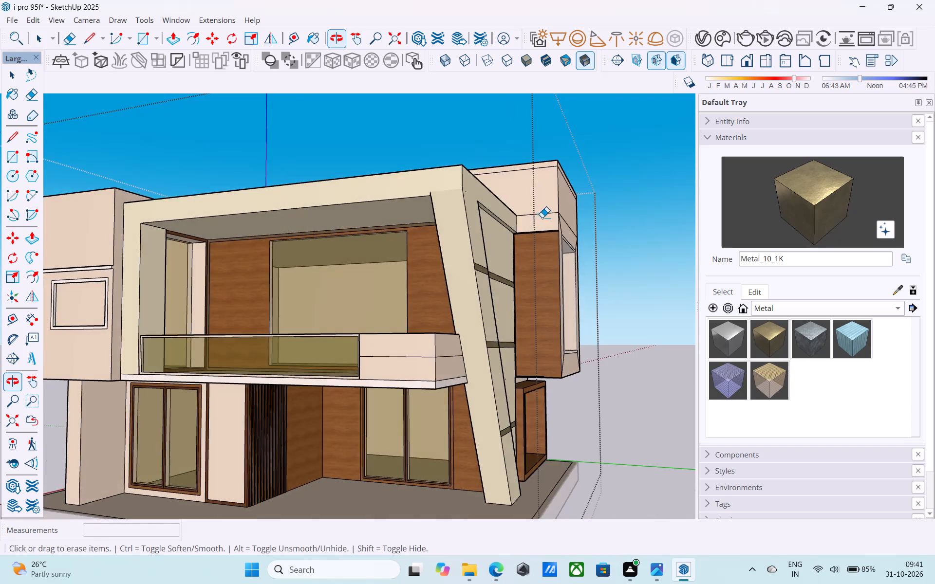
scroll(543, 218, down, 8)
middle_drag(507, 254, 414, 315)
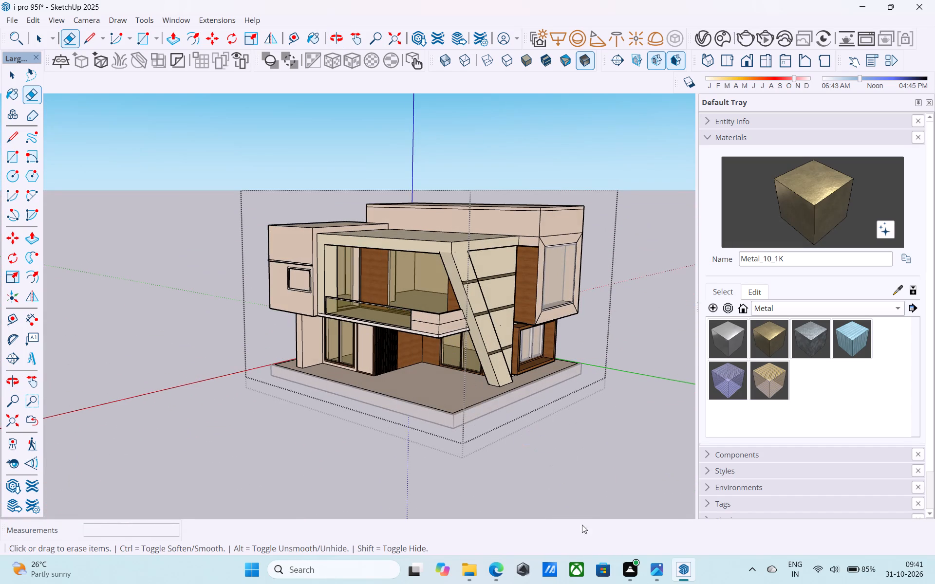
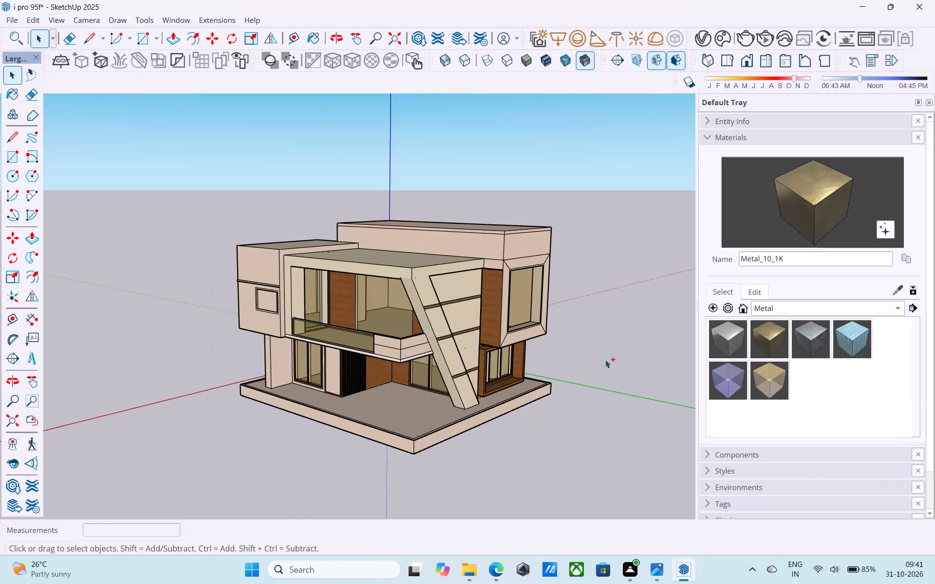
Save the model.
key(ctrl+s)
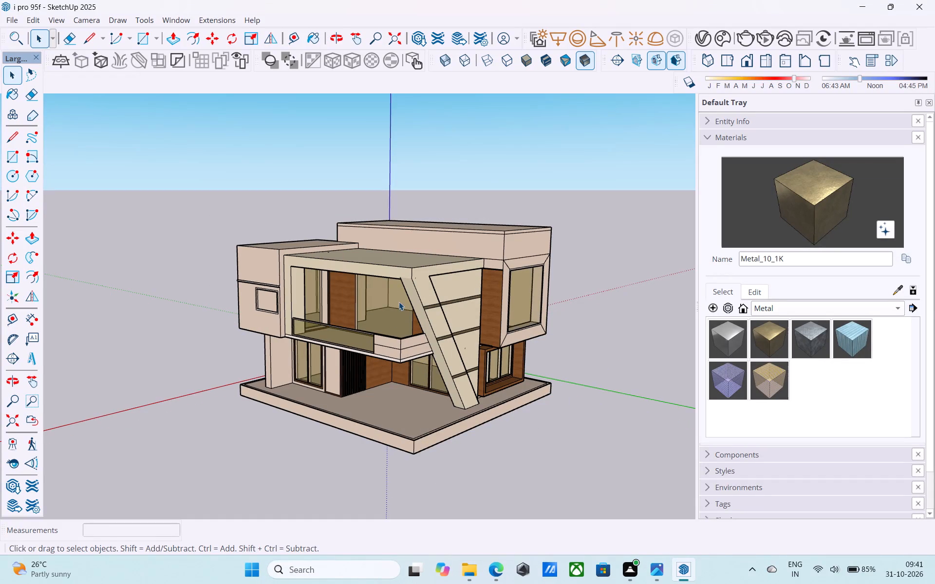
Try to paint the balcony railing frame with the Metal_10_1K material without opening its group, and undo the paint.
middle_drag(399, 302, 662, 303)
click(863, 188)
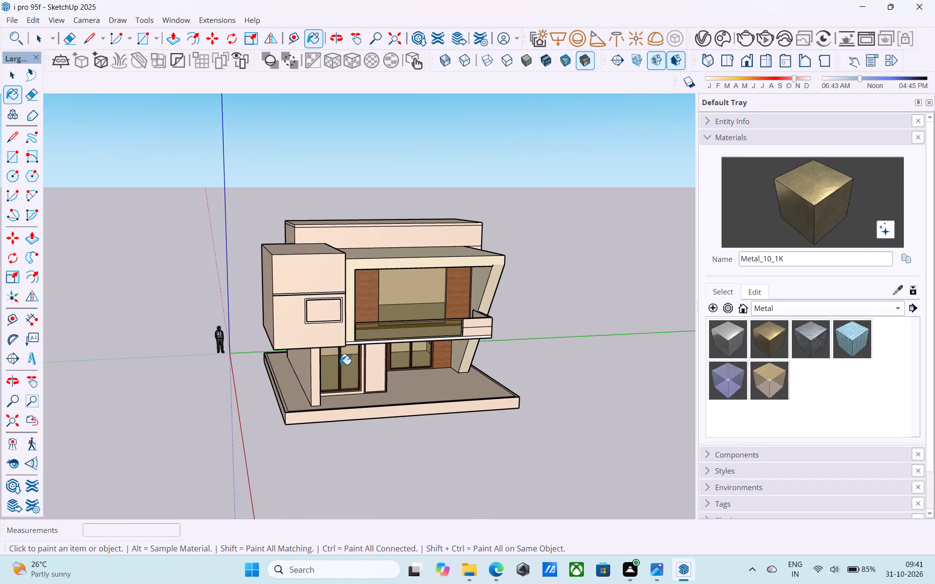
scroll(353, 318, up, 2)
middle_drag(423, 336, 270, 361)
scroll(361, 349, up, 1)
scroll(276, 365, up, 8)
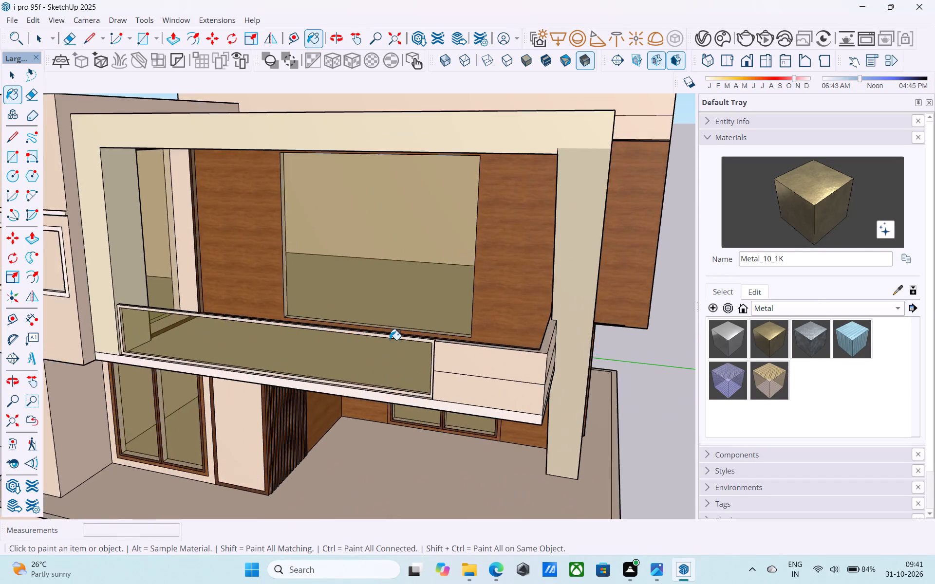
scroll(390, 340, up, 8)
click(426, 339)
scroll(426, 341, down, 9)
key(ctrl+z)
Open the house group and paint the frame around the balcony's glass railing with Metal_10_1K.
key(space)
double_click(428, 362)
double_click(428, 359)
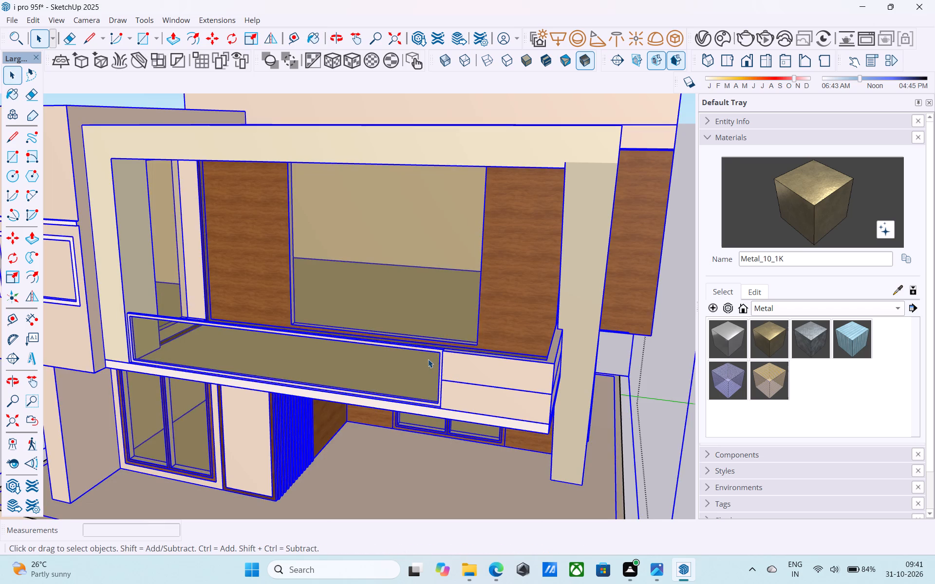
click(815, 203)
scroll(399, 362, up, 5)
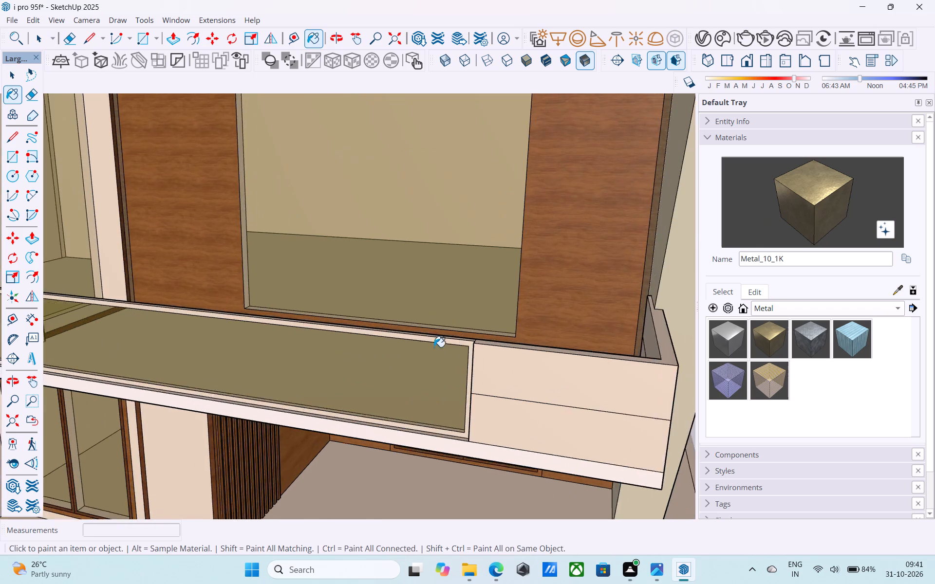
scroll(434, 347, up, 10)
click(470, 341)
key(space)
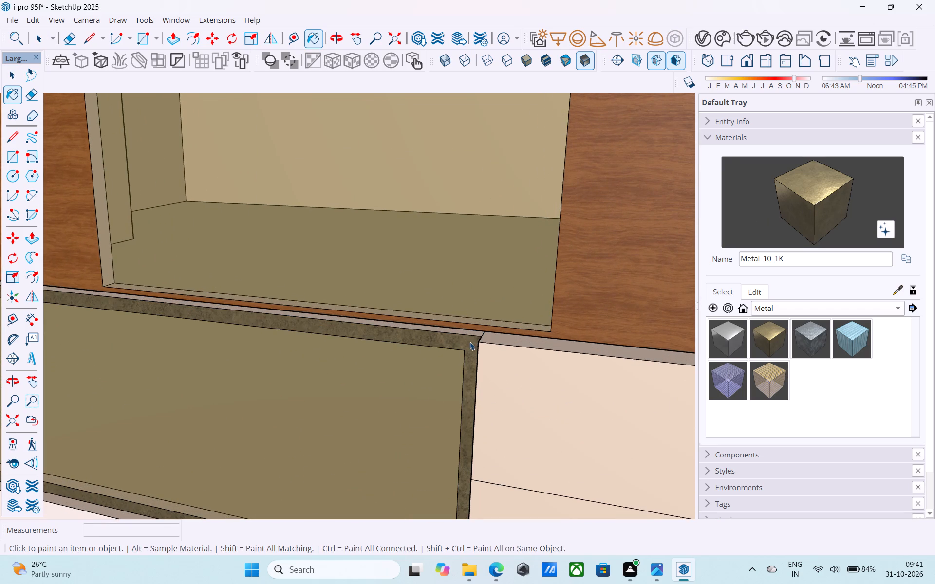
Save the model.
key(ctrl+s)
Paint the thin frame of the large upper-floor side window with Metal_10_1K and leave the group.
scroll(451, 331, down, 11)
scroll(441, 364, down, 10)
middle_drag(423, 420, 350, 396)
middle_drag(380, 405, 241, 425)
scroll(526, 225, up, 4)
click(525, 225)
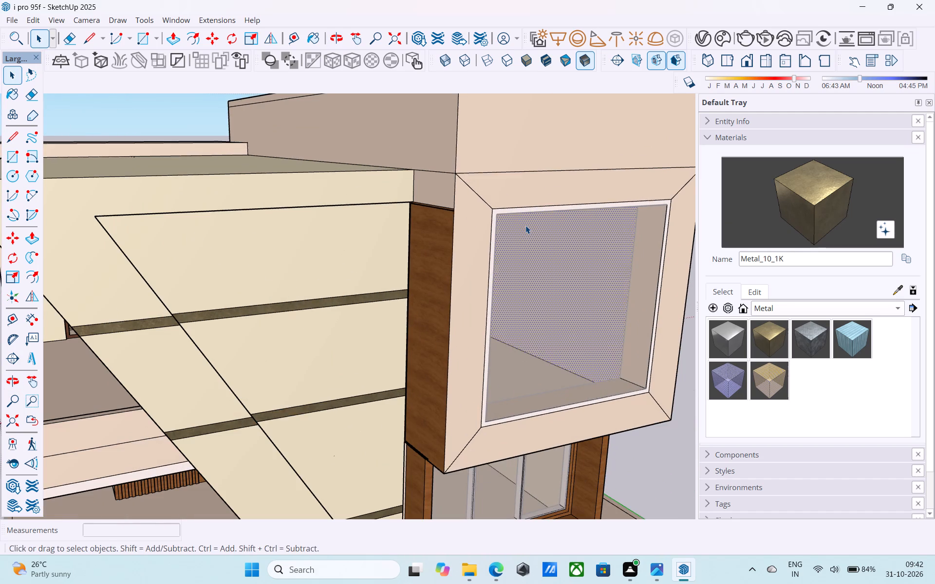
scroll(522, 225, up, 5)
middle_drag(517, 223, 298, 242)
scroll(516, 223, up, 1)
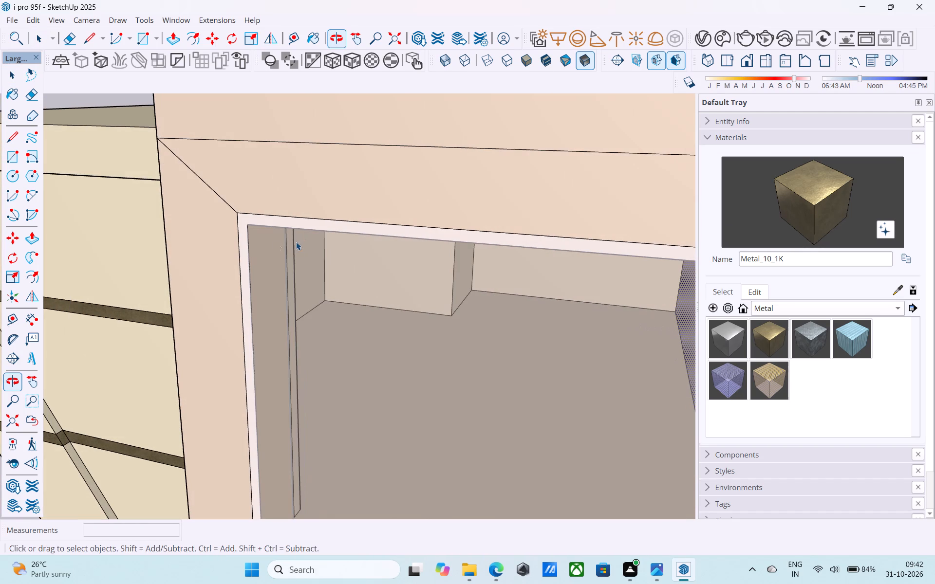
click(271, 242)
click(248, 221)
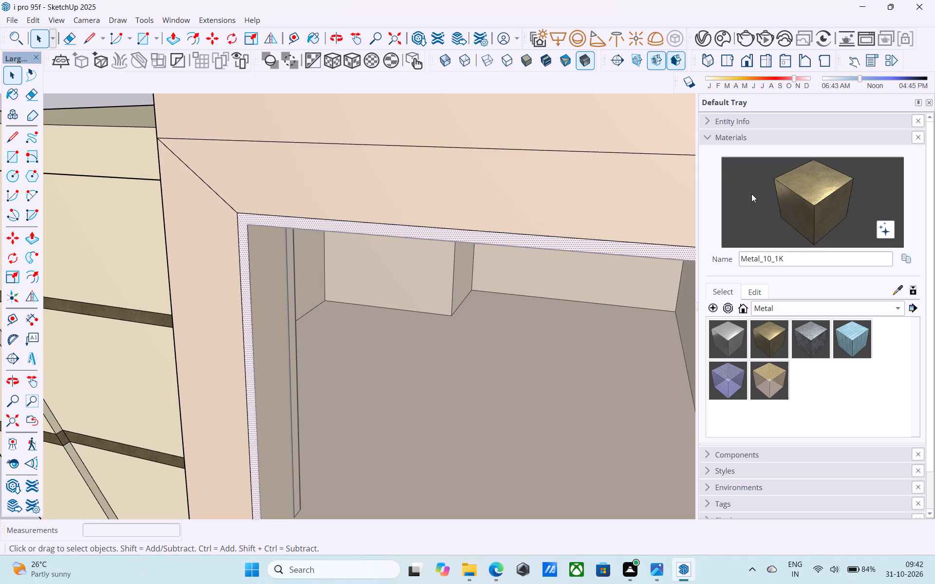
click(799, 201)
click(292, 224)
scroll(294, 224, down, 7)
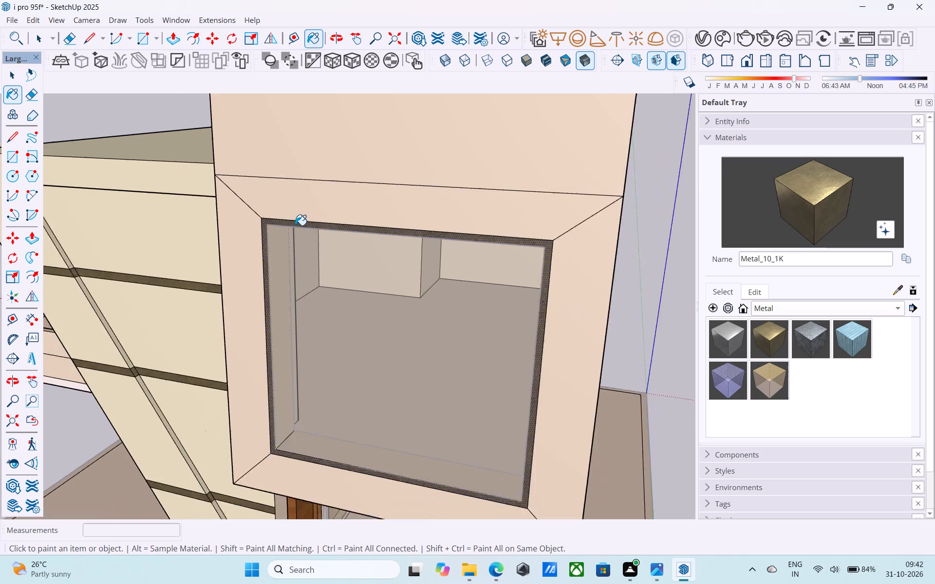
scroll(295, 225, down, 6)
key(space)
click(585, 198)
double_click(584, 196)
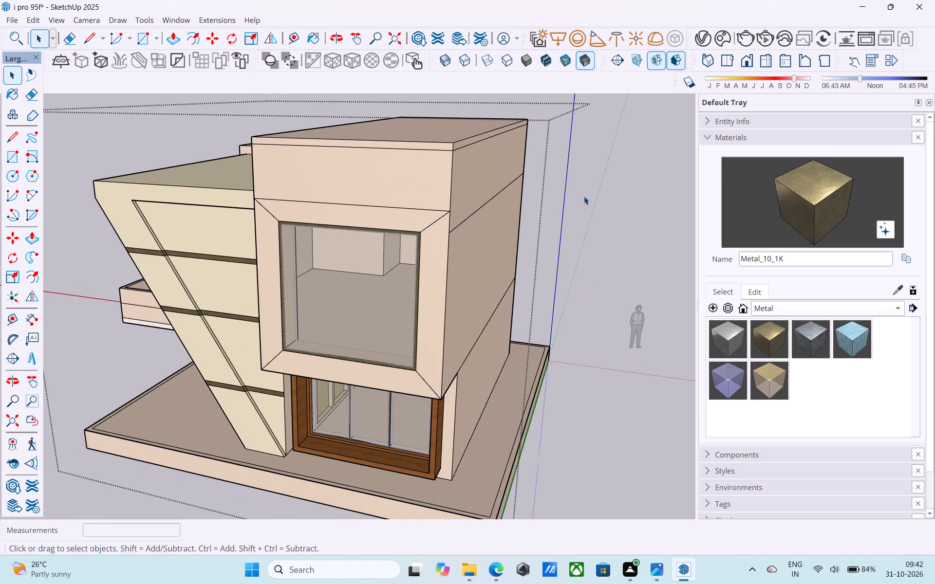
click(637, 235)
click(604, 255)
Open the group and offset the ceiling face above the upper balcony inward by 2'.
scroll(366, 289, down, 4)
middle_drag(152, 359, 307, 320)
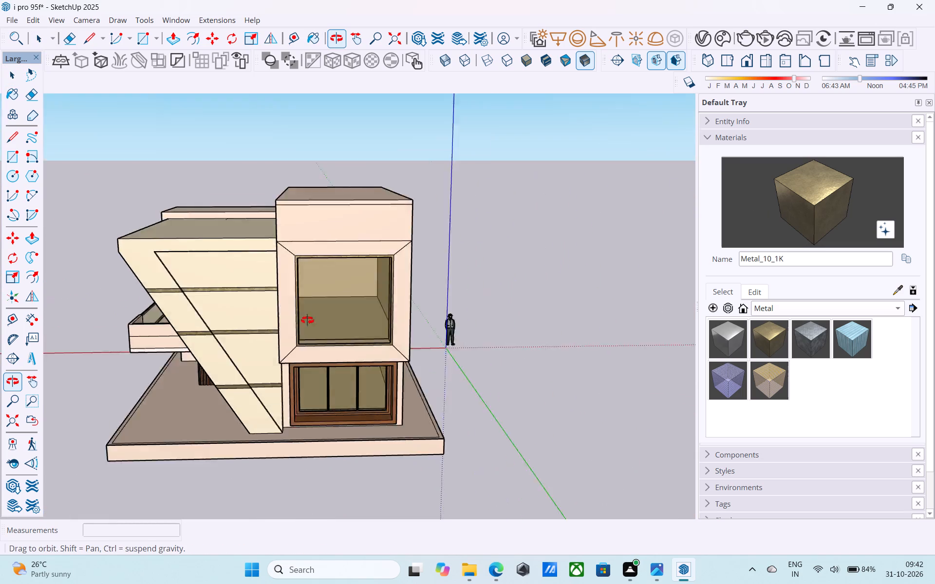
middle_drag(307, 320, 480, 300)
scroll(511, 288, down, 9)
scroll(205, 290, up, 5)
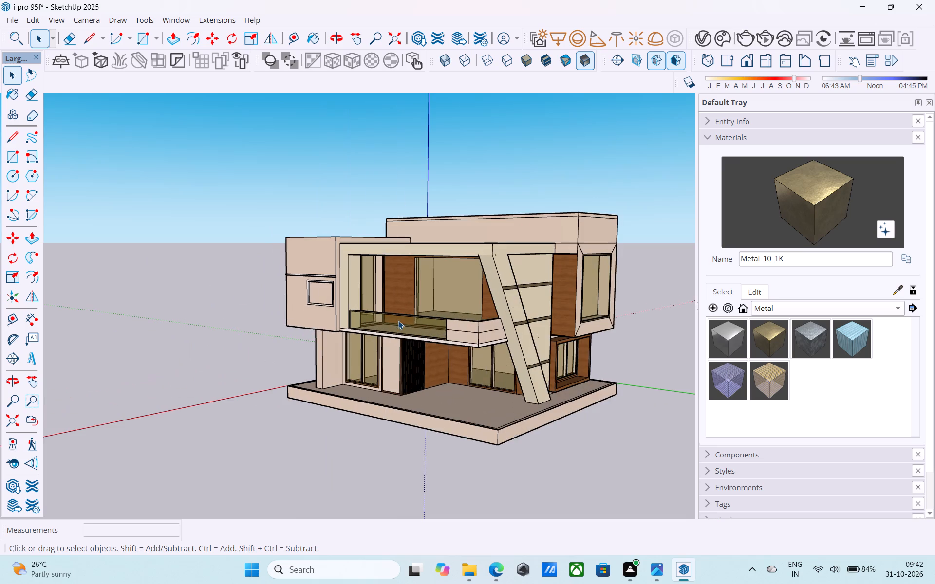
scroll(611, 270, up, 4)
middle_drag(478, 297, 587, 184)
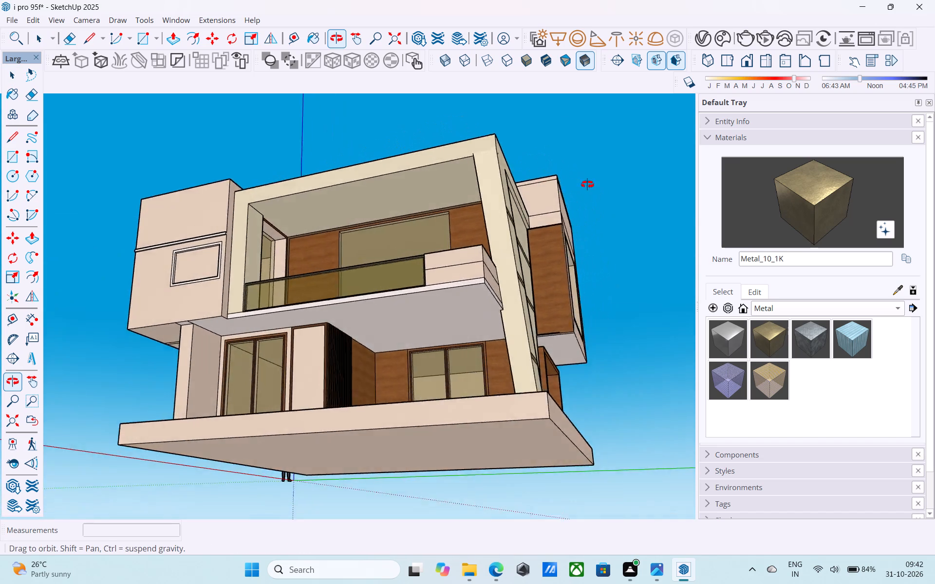
middle_drag(587, 184, 641, 182)
scroll(455, 224, up, 4)
scroll(394, 185, up, 4)
double_click(387, 173)
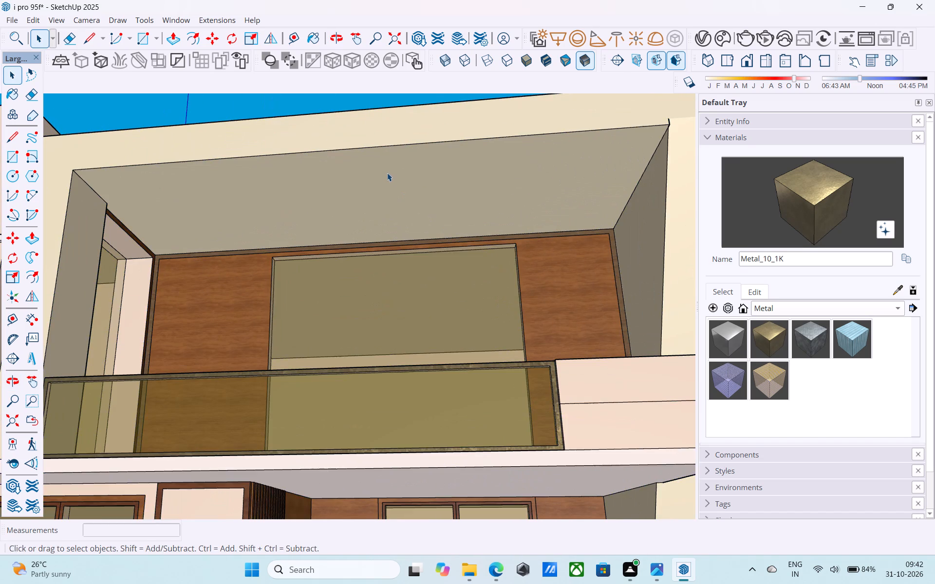
double_click(386, 172)
click(376, 179)
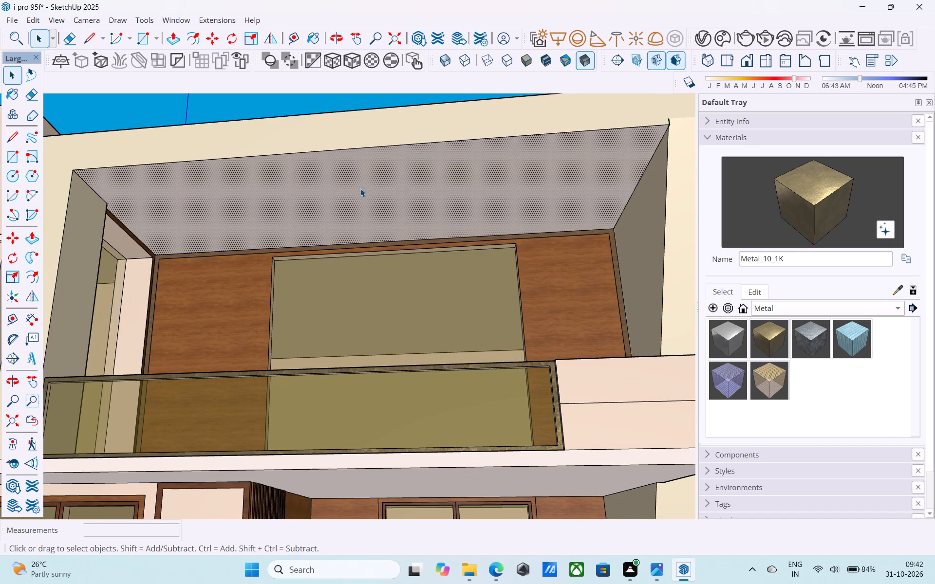
key(f)
click(360, 188)
text(1')
key(Return)
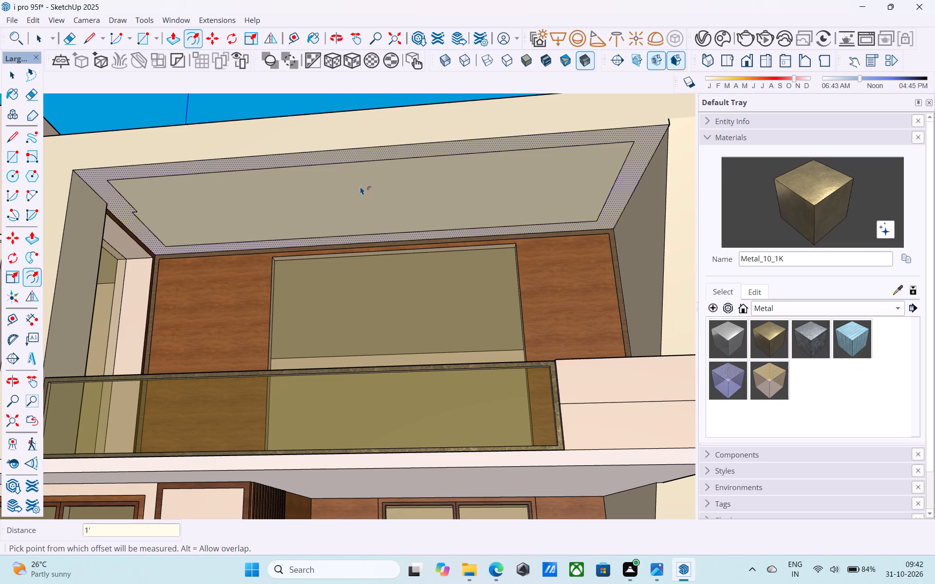
text(2')
key(Return)
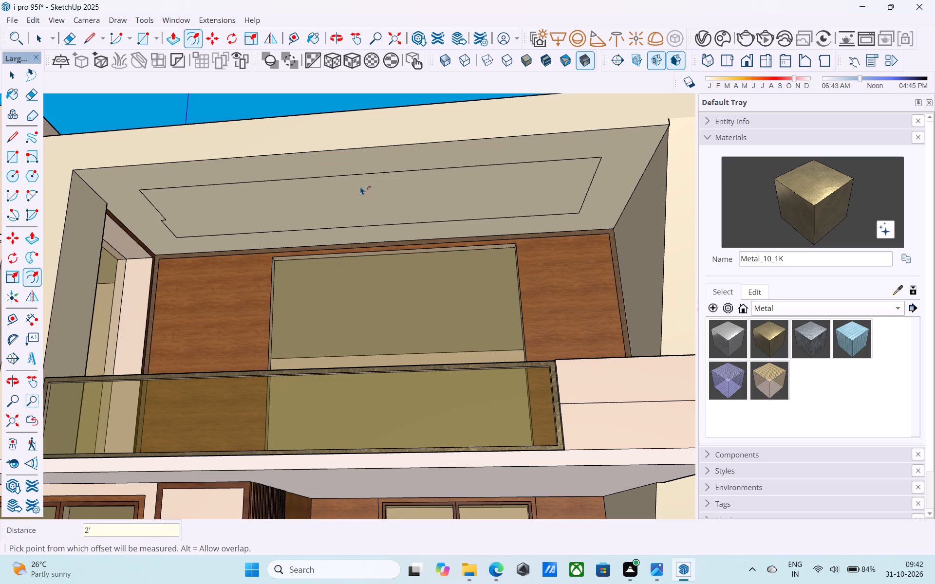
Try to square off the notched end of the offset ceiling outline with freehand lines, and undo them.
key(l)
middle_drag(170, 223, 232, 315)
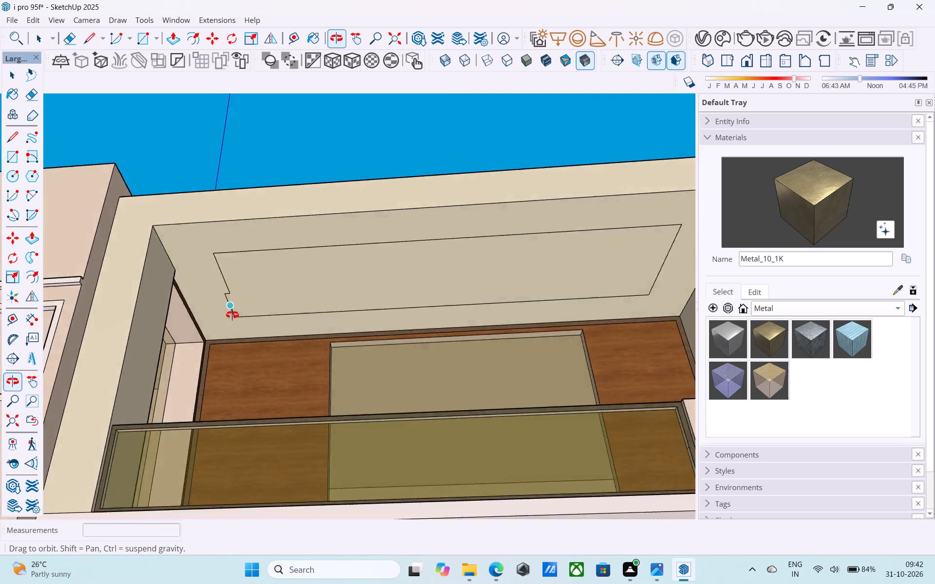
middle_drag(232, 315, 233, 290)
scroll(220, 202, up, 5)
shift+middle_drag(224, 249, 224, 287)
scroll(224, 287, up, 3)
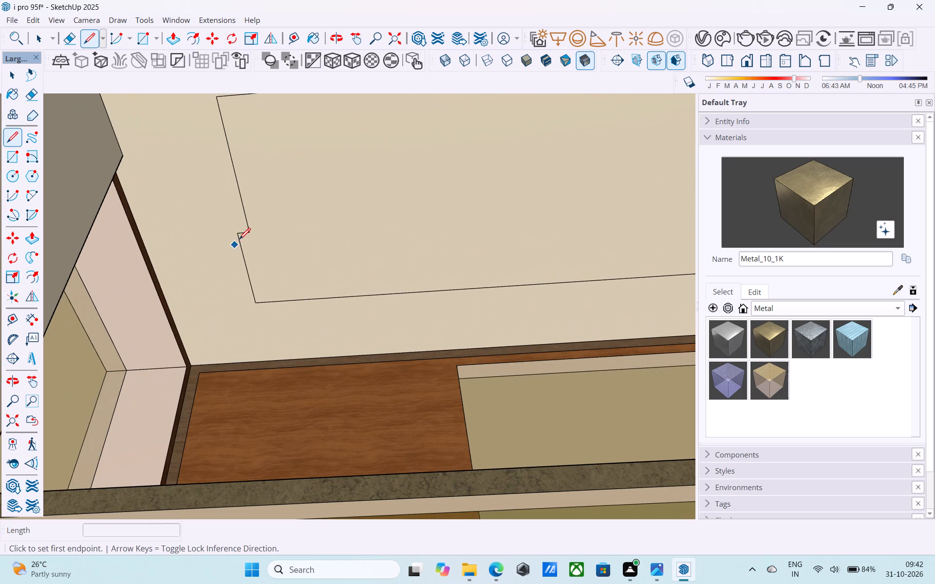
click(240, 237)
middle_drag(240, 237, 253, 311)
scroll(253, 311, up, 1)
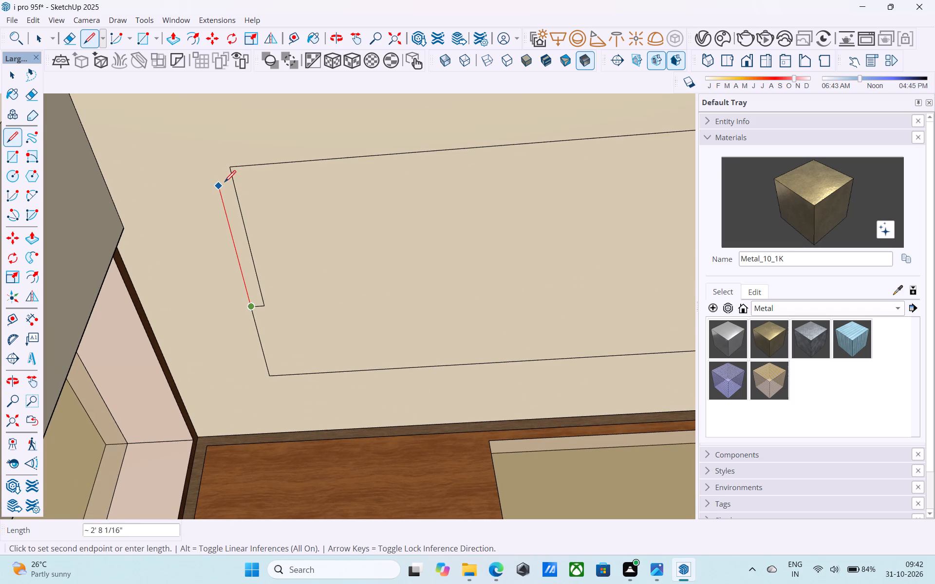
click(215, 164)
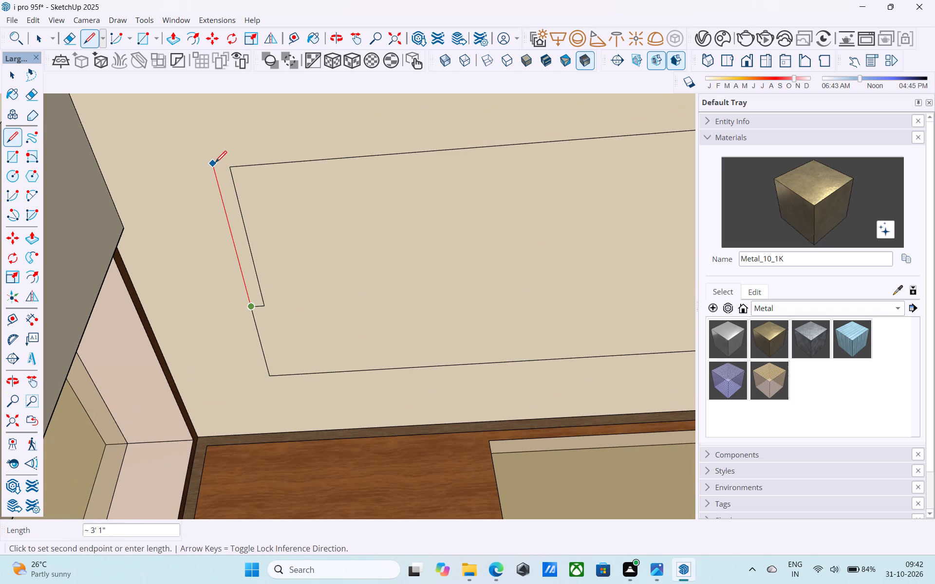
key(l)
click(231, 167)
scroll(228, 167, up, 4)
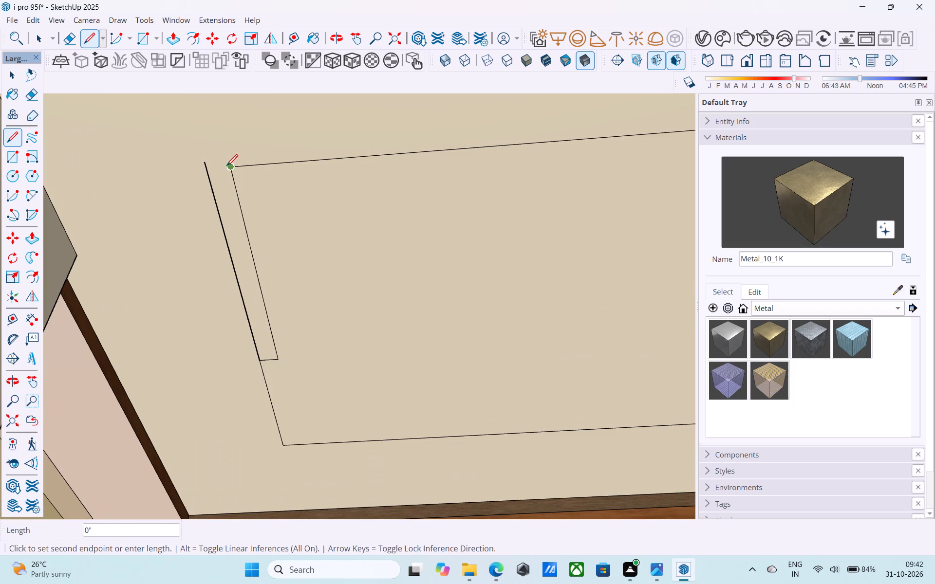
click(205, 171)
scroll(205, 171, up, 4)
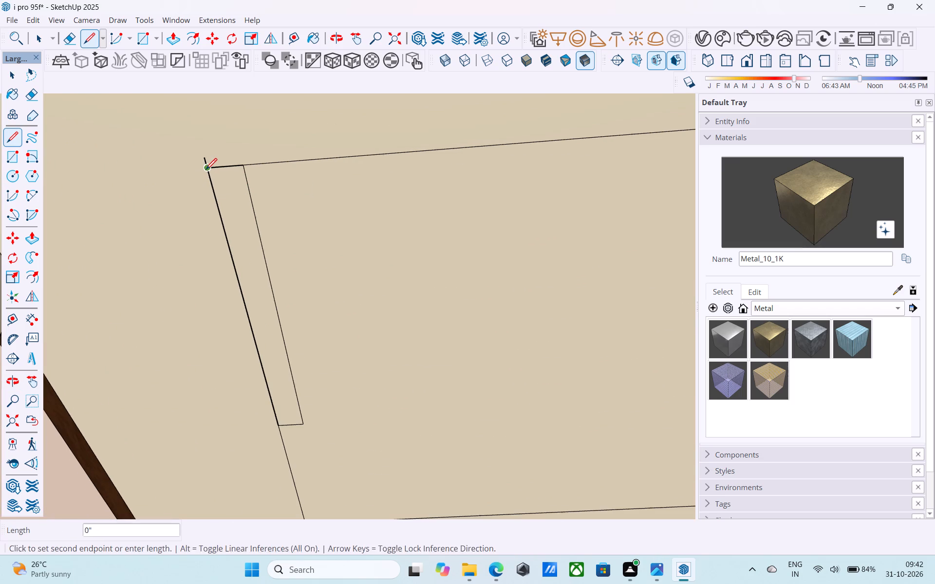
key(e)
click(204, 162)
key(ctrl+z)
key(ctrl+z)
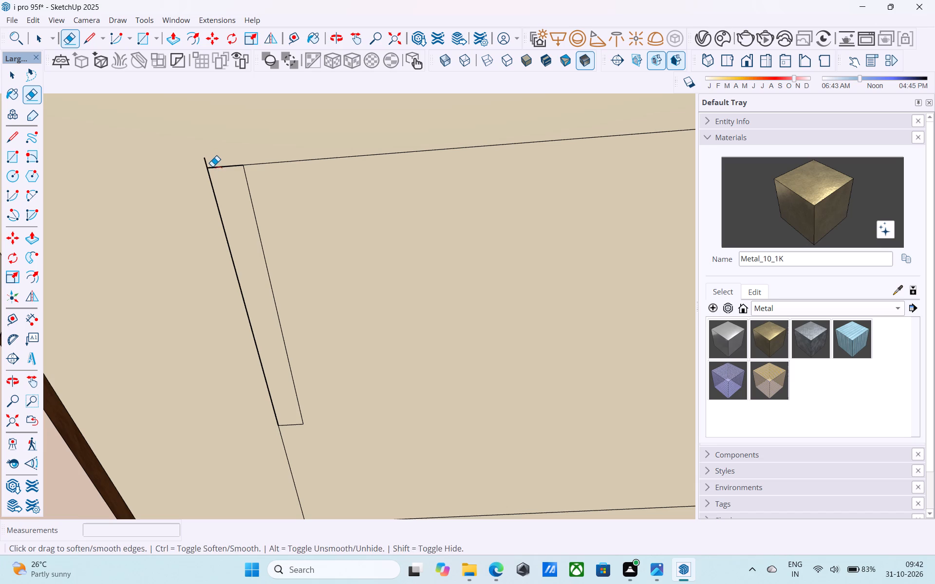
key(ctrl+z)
Square off the ceiling outline's notched end by copying its long edge to the notch corner, closing the gap and erasing the old edges.
key(space)
click(255, 213)
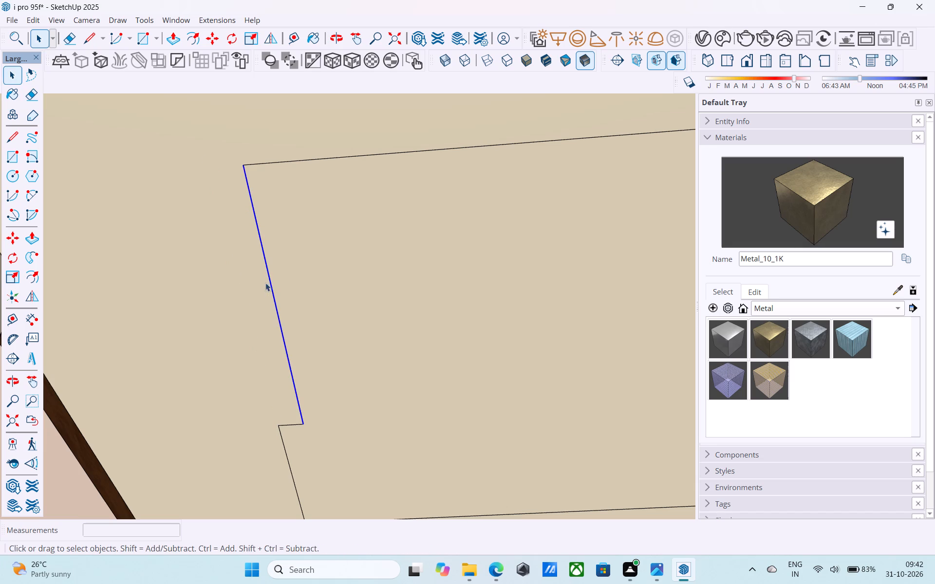
key(m)
click(299, 428)
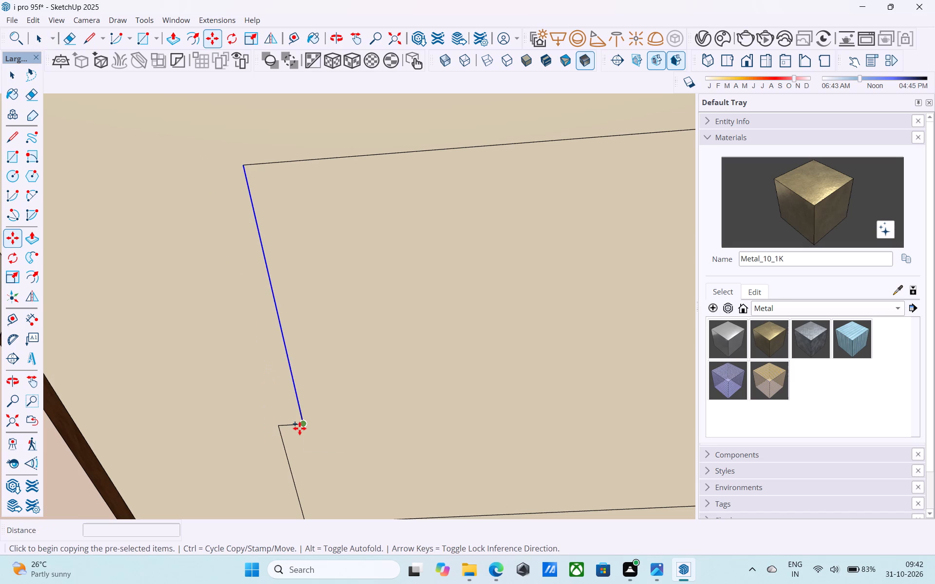
click(275, 425)
key(l)
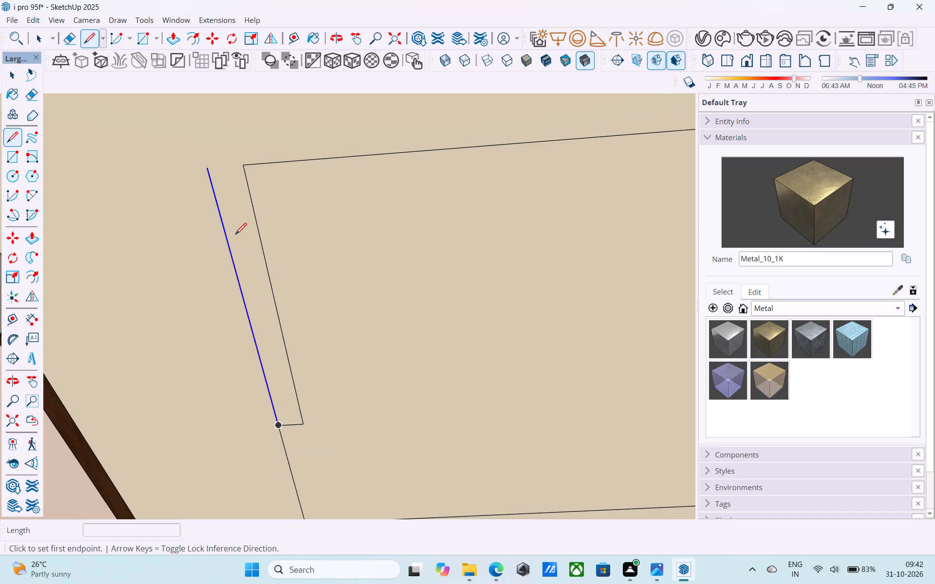
click(206, 170)
click(244, 164)
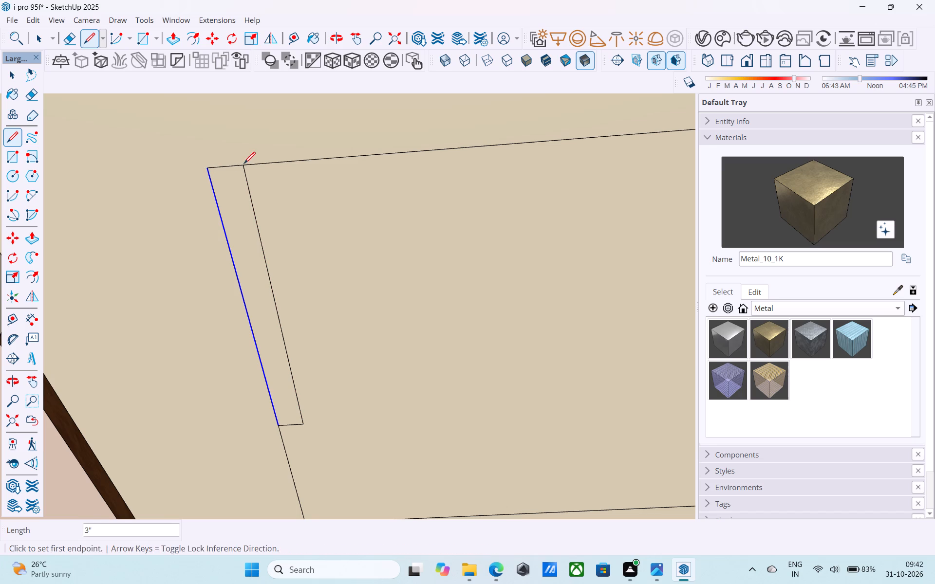
key(space)
key(e)
click(257, 217)
drag(293, 417, 299, 429)
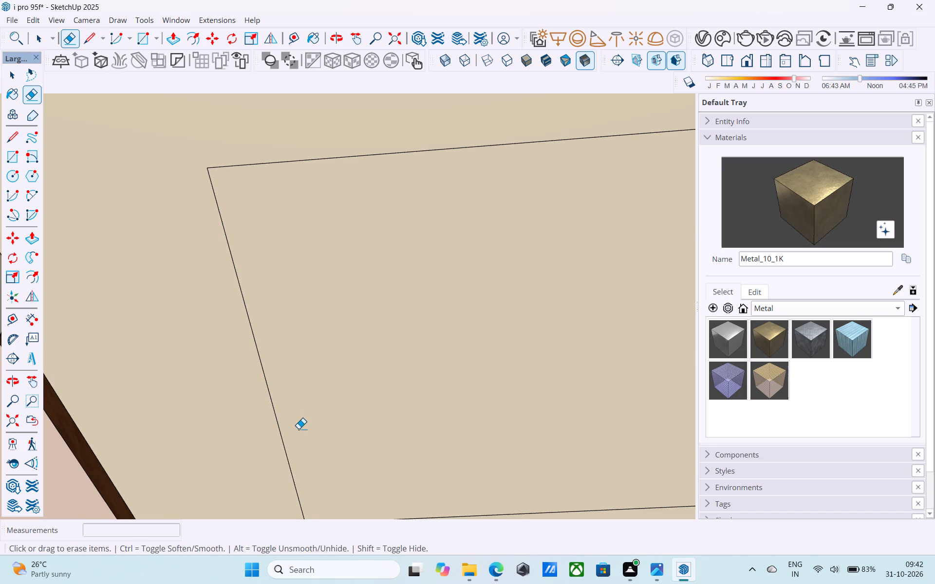
key(space)
Draw a circle of 4" radius centred on the inner ceiling rectangle's front corner, at the squared-off end.
click(317, 393)
scroll(317, 393, down, 10)
middle_drag(316, 391, 359, 423)
key(c)
scroll(287, 327, up, 3)
click(289, 325)
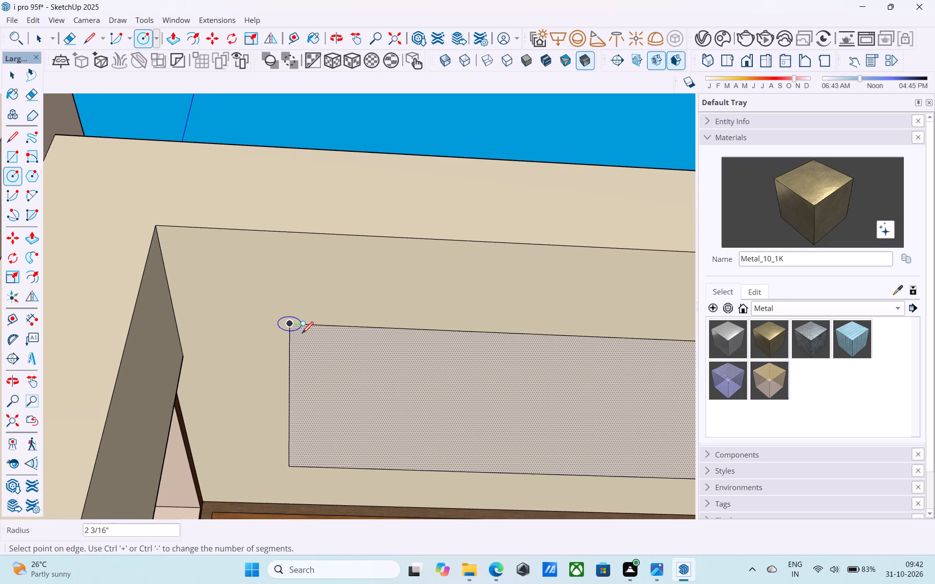
text(4")
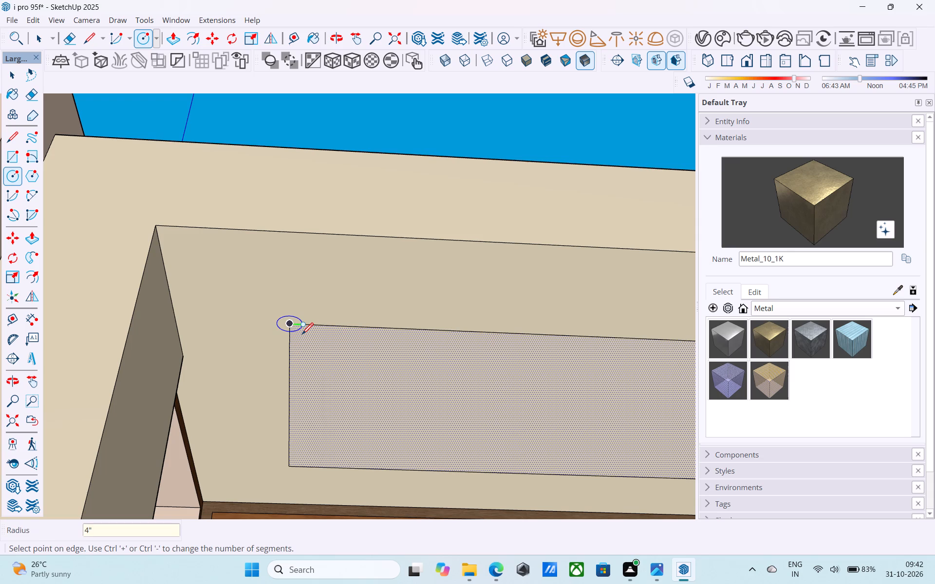
key(Return)
Draw a second circle of about 4" radius on the ceiling rectangle's rear corner at the same end, beside the wood wall.
scroll(295, 324, up, 5)
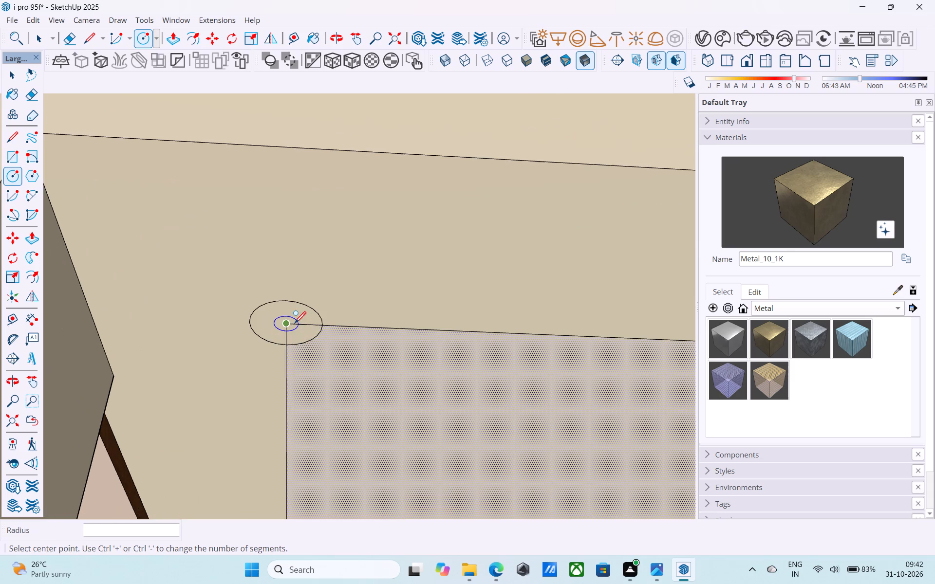
scroll(222, 252, down, 8)
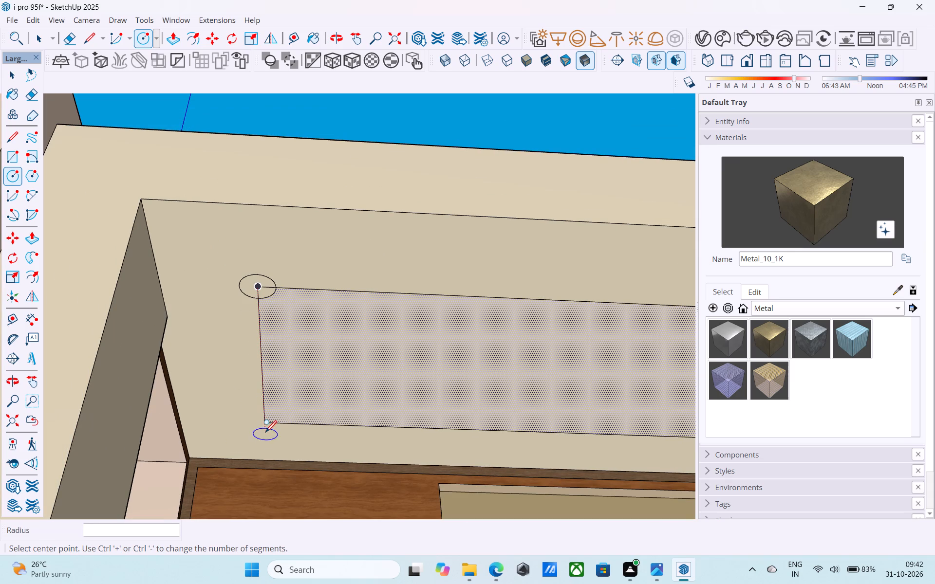
click(267, 422)
click(280, 420)
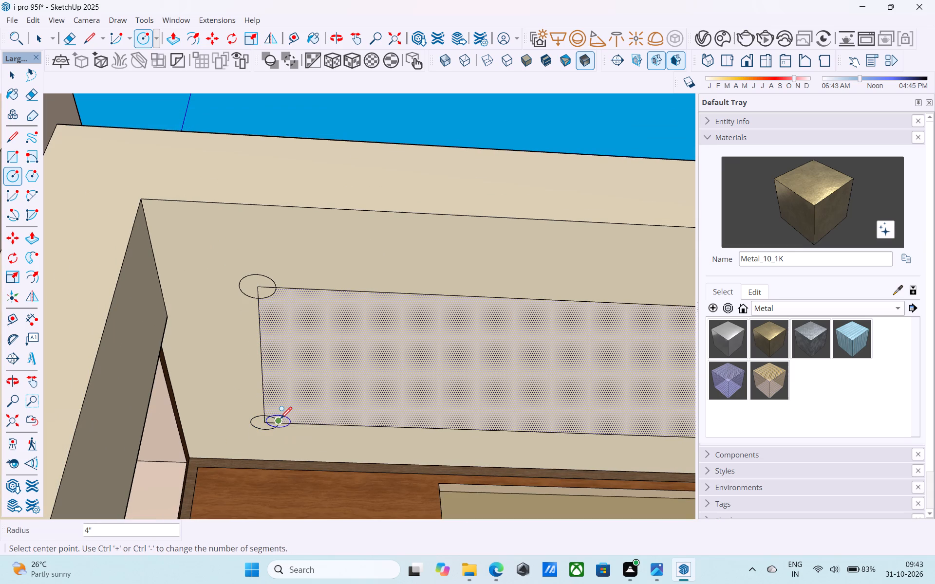
Copy both circle faces from the ceiling rectangle's squared-off end to the matching corners at its opposite end, 19' 9" away.
key(space)
scroll(276, 419, up, 8)
click(272, 419)
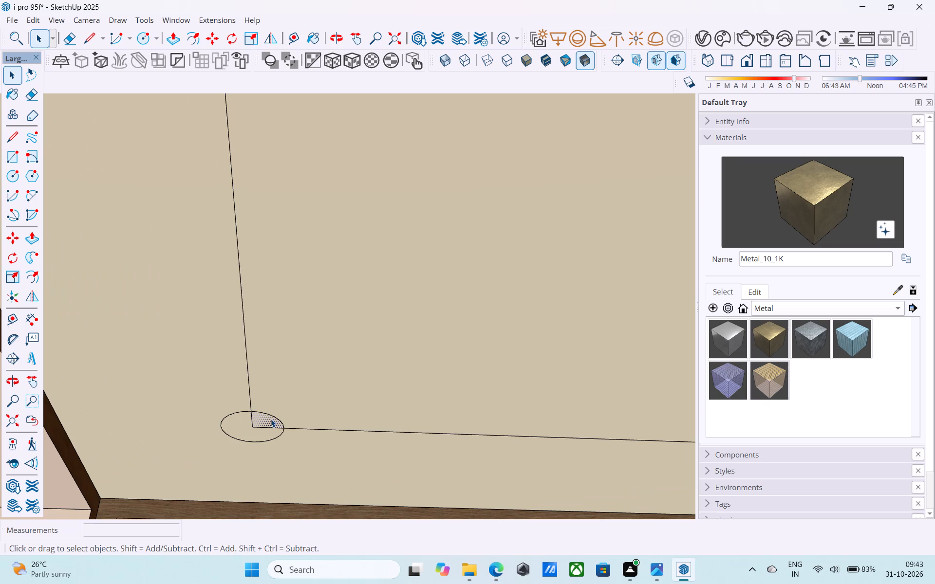
shift+click(242, 421)
shift+scroll(240, 429, down, 5)
shift+middle_drag(240, 430, 250, 485)
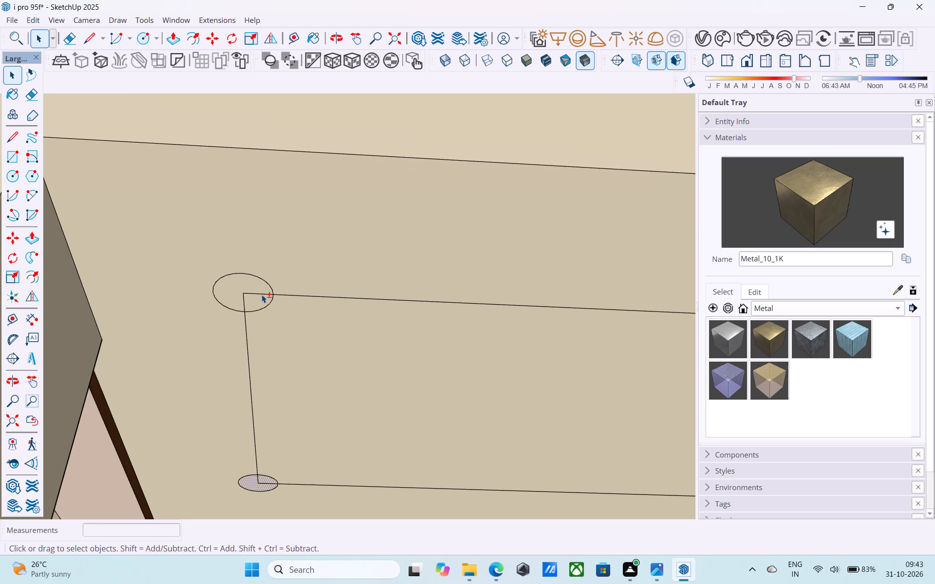
shift+click(259, 307)
shift+click(240, 278)
key(m)
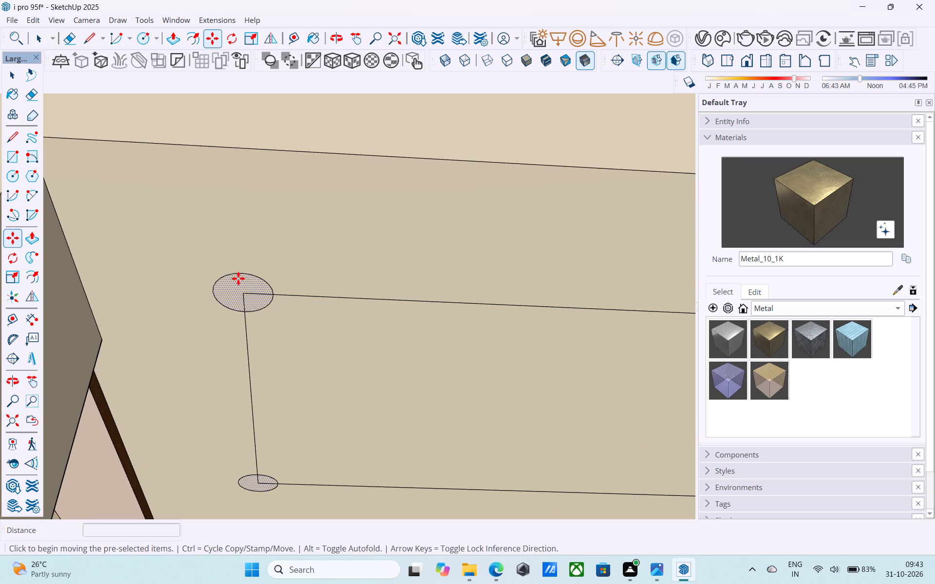
click(240, 296)
scroll(229, 297, down, 12)
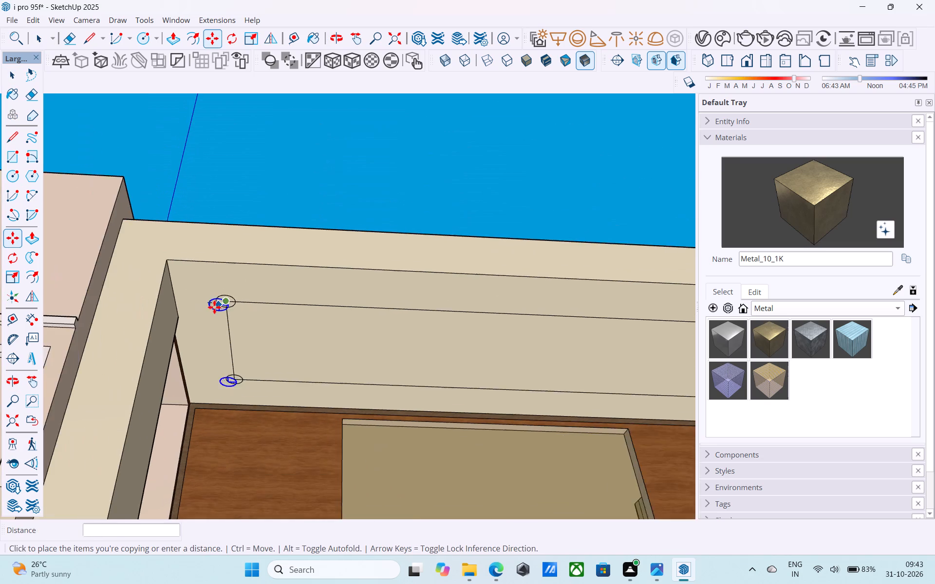
scroll(214, 307, down, 5)
scroll(567, 325, up, 10)
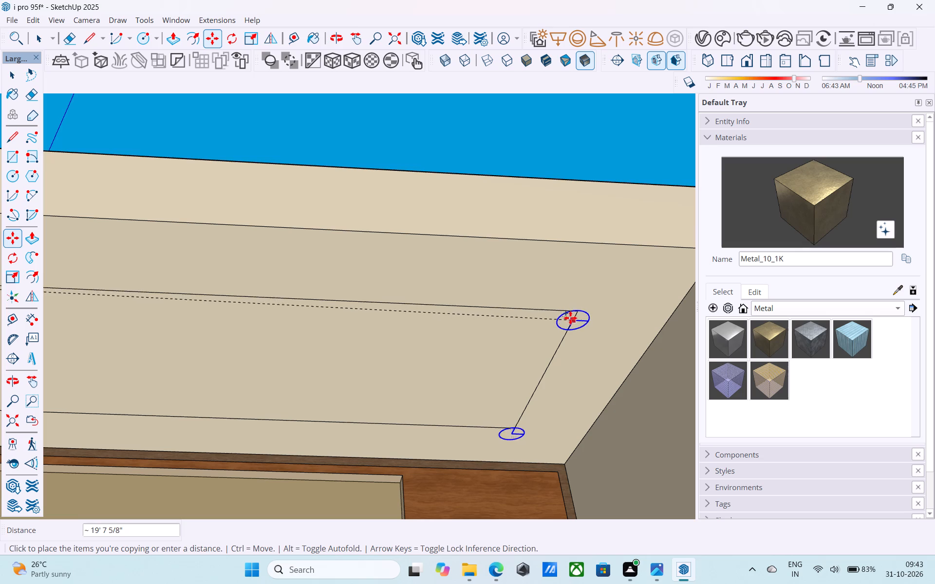
click(573, 310)
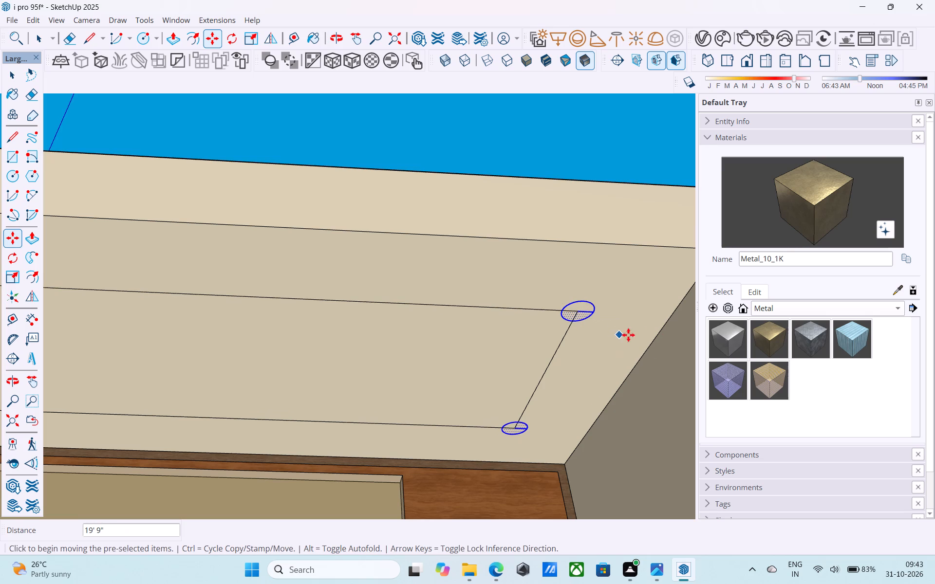
Push all segments of the front-corner circle at the copied end 3" up into the ceiling as a round recess.
scroll(569, 322, up, 5)
key(space)
click(570, 310)
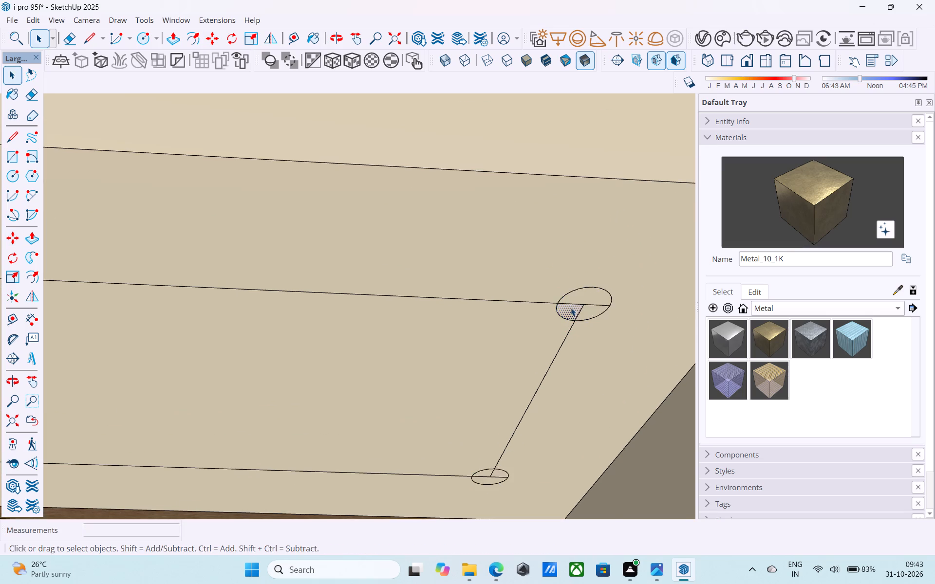
scroll(571, 307, up, 4)
click(580, 292)
scroll(580, 292, up, 4)
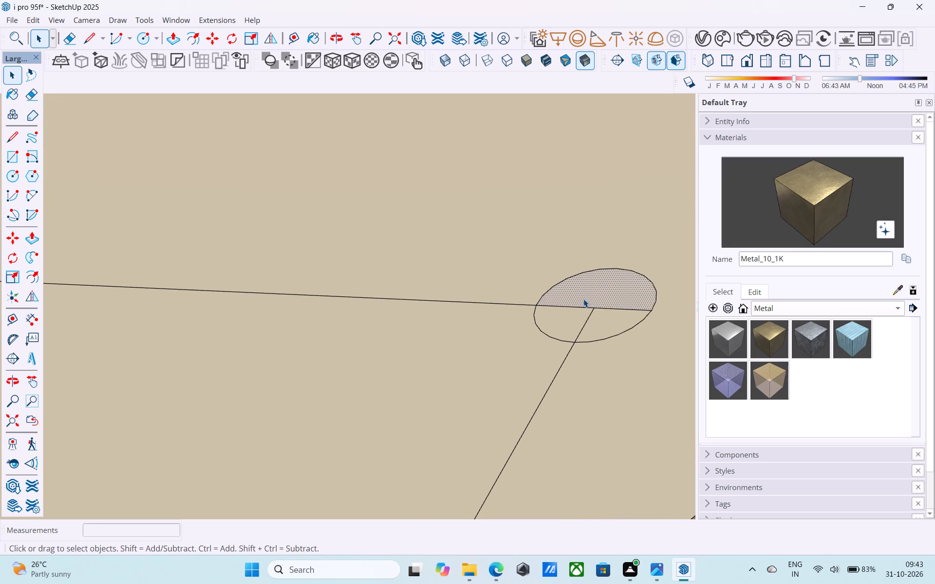
key(p)
click(583, 299)
key(3)
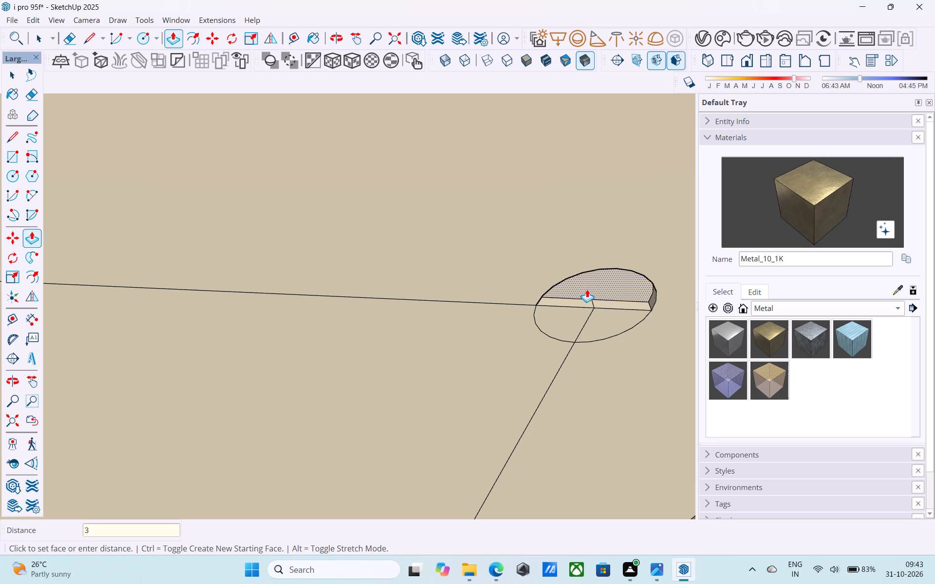
key(shift+quotedbl)
key(Return)
double_click(601, 312)
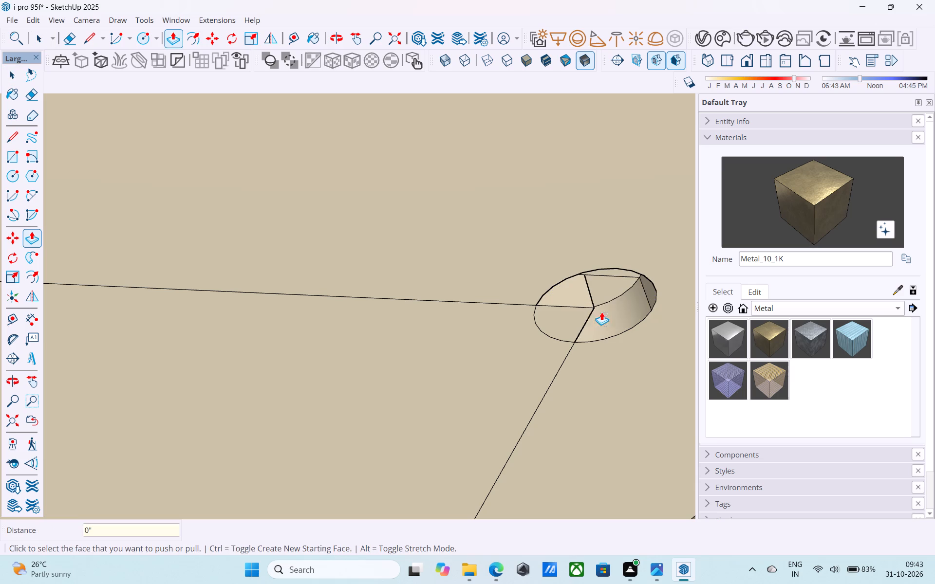
double_click(580, 308)
Recess the front and rear corner circles at the ceiling rectangle's squared-off end by the same 3" depth.
scroll(585, 309, down, 20)
scroll(585, 309, down, 2)
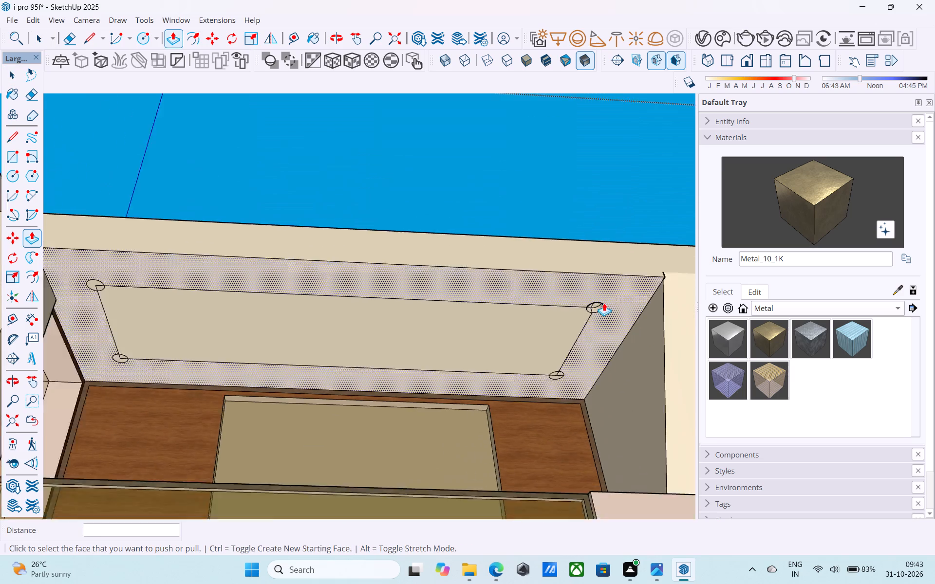
scroll(604, 303, down, 6)
scroll(302, 317, up, 20)
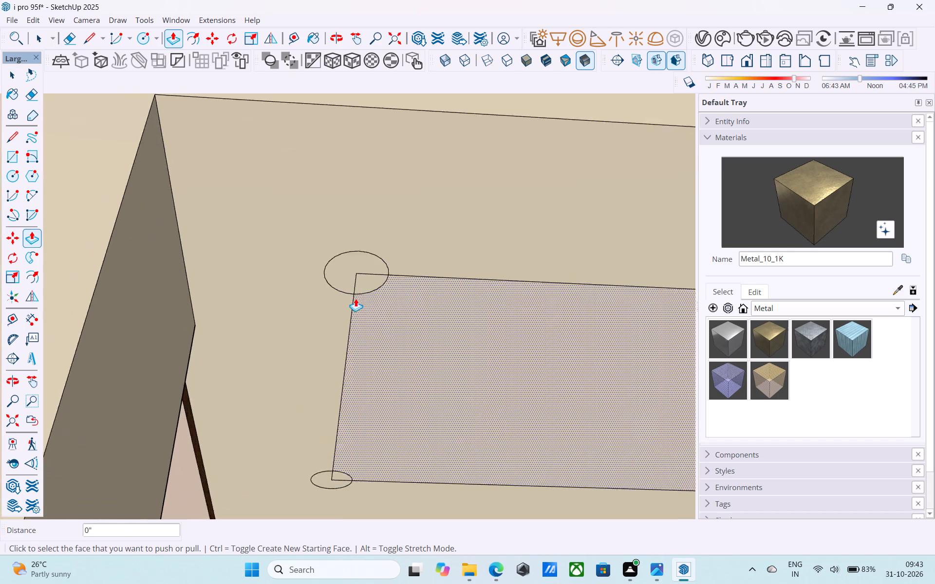
scroll(355, 298, up, 4)
double_click(364, 272)
double_click(344, 239)
scroll(346, 238, down, 6)
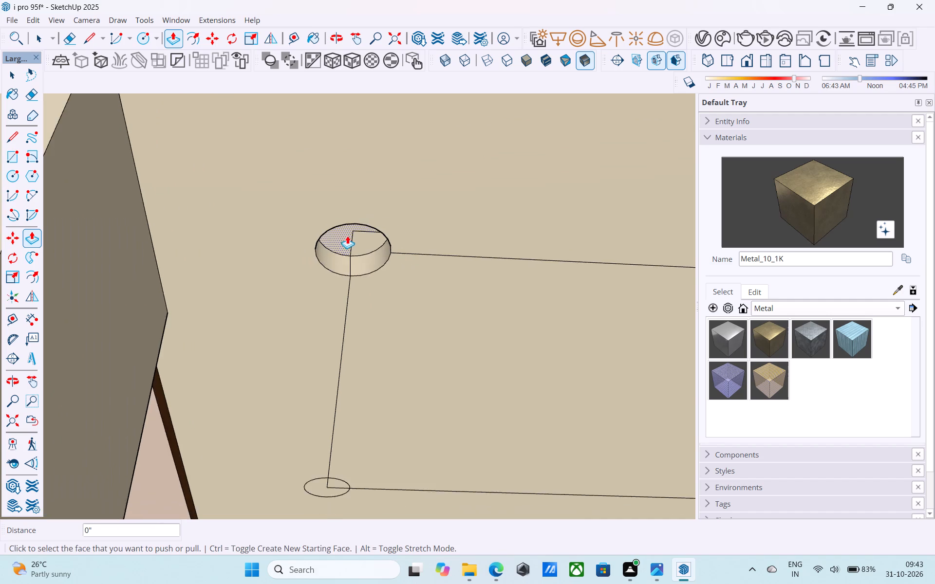
scroll(347, 236, down, 17)
scroll(337, 222, down, 4)
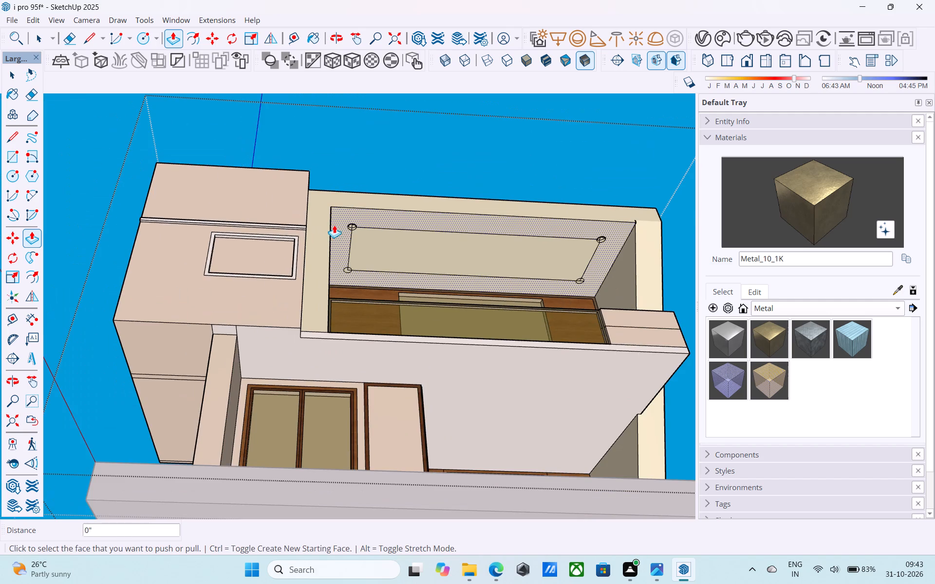
scroll(344, 268, up, 20)
double_click(349, 271)
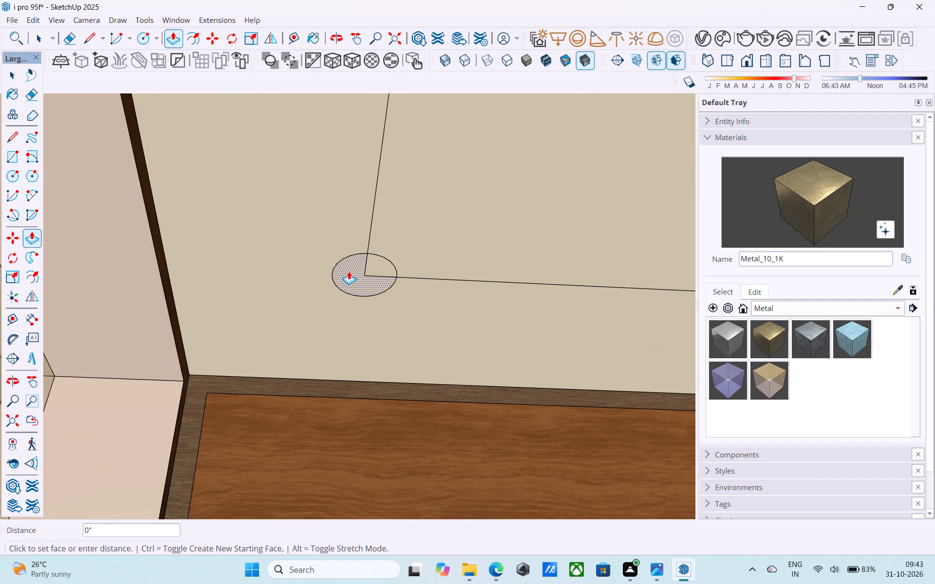
double_click(372, 263)
Recess all segments of the rear-corner circle at the copied end by the same 3" depth.
scroll(329, 294, down, 18)
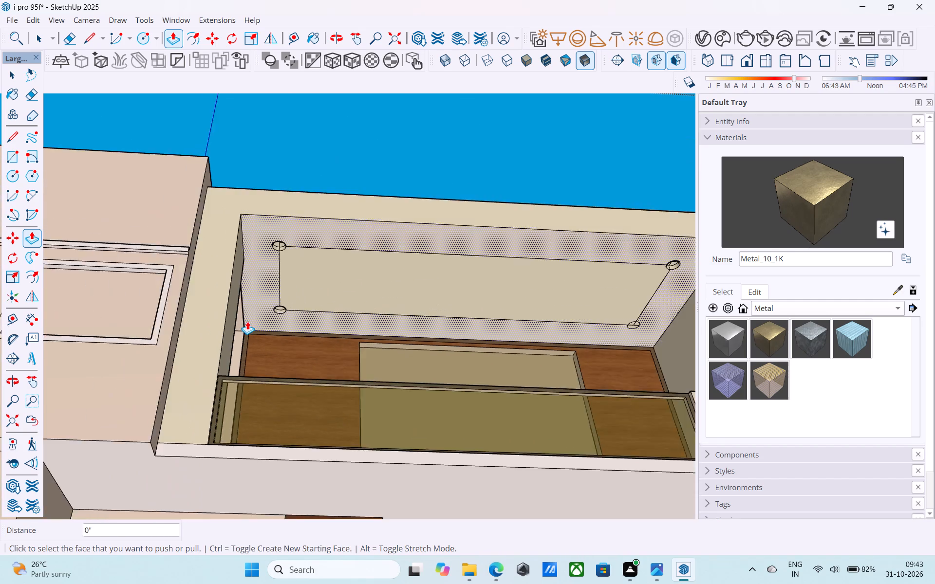
scroll(247, 321, down, 3)
scroll(513, 308, up, 20)
scroll(513, 308, up, 4)
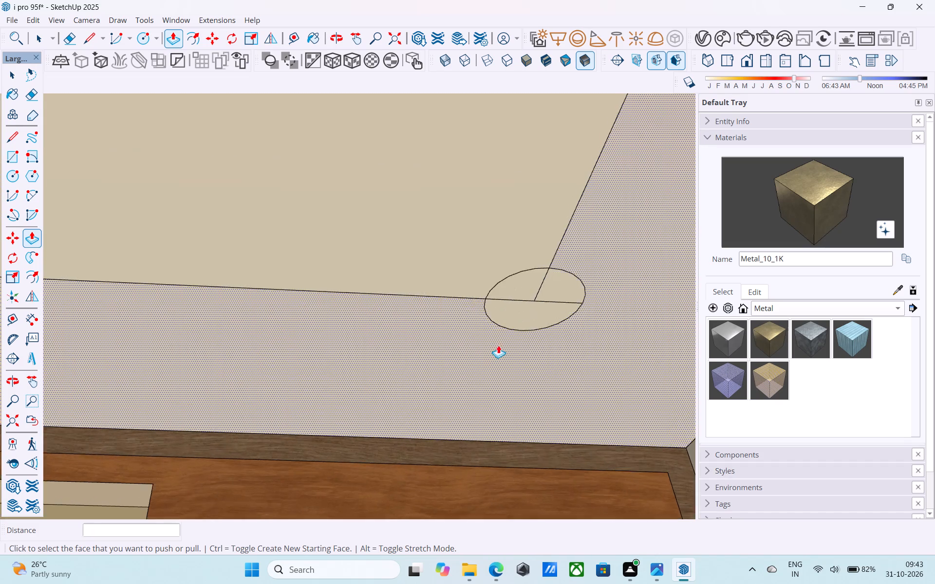
scroll(498, 345, up, 4)
double_click(531, 286)
double_click(530, 260)
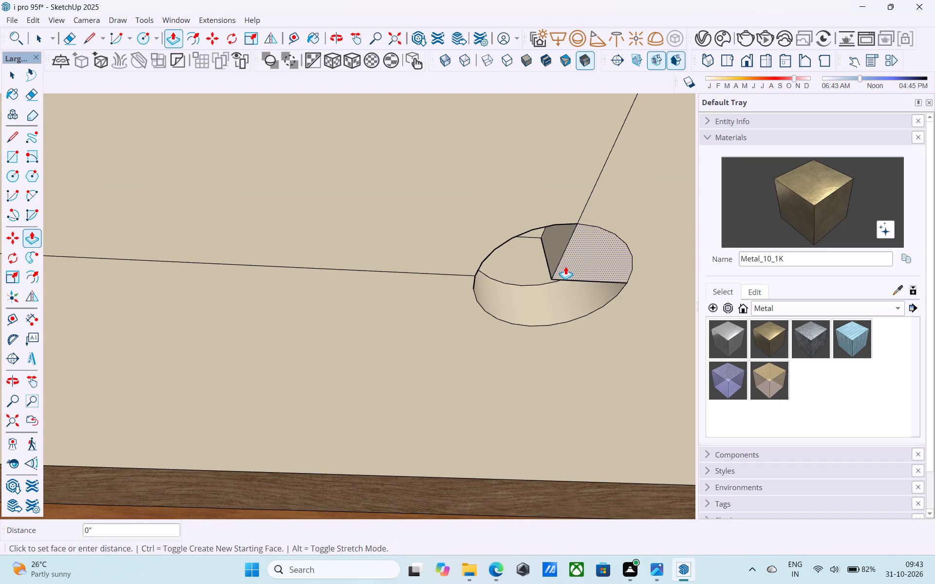
double_click(565, 266)
Place a V-Ray sphere light centred in the front-corner ceiling recess at the squared-off end, sized to nearly fill it.
scroll(568, 263, down, 4)
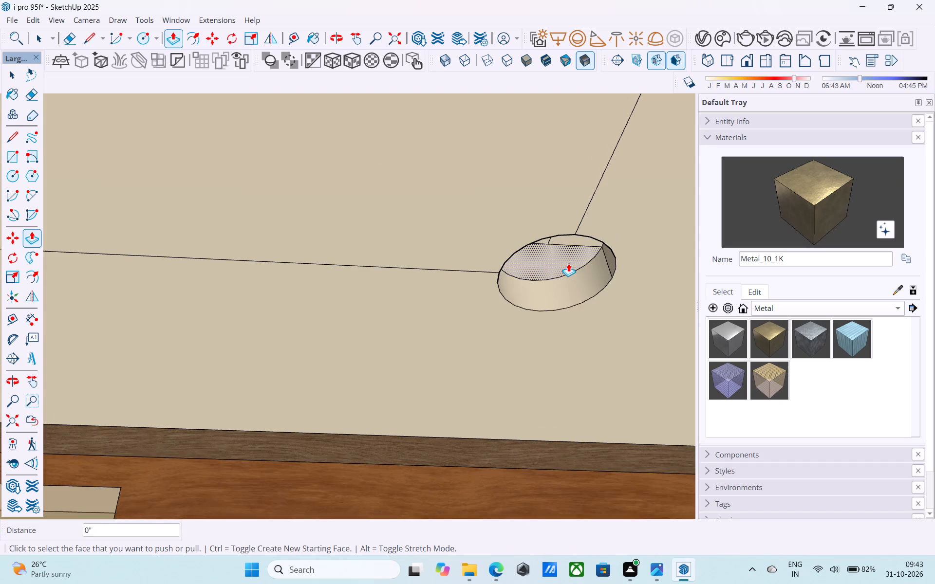
scroll(568, 263, down, 14)
scroll(584, 283, down, 9)
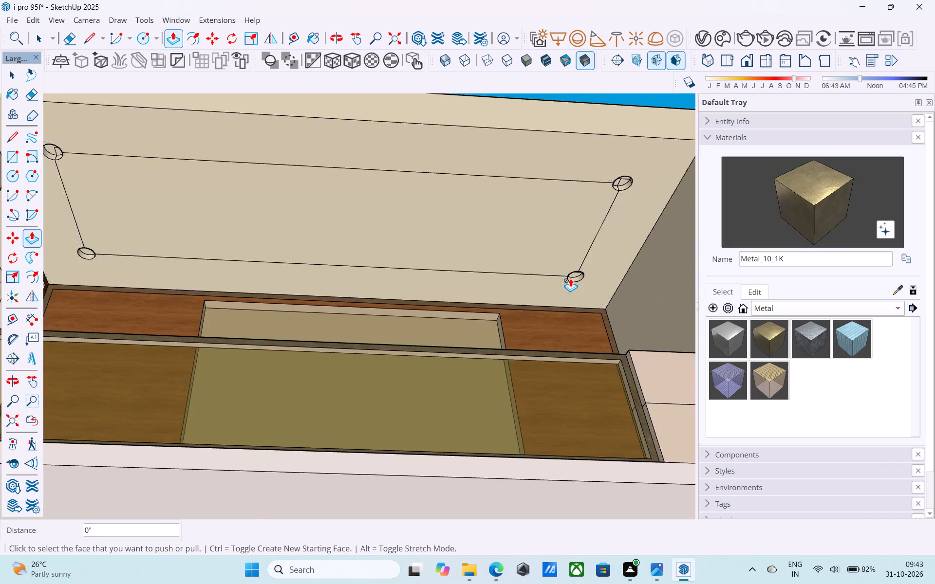
scroll(570, 278, down, 3)
key(space)
click(579, 43)
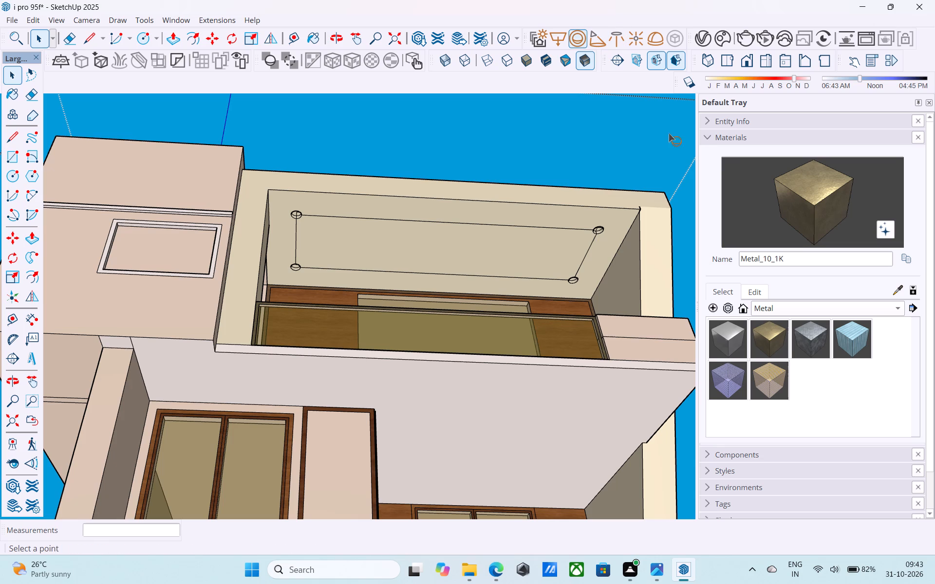
scroll(673, 140, down, 6)
middle_drag(660, 152, 568, 149)
scroll(370, 199, up, 3)
scroll(295, 163, up, 2)
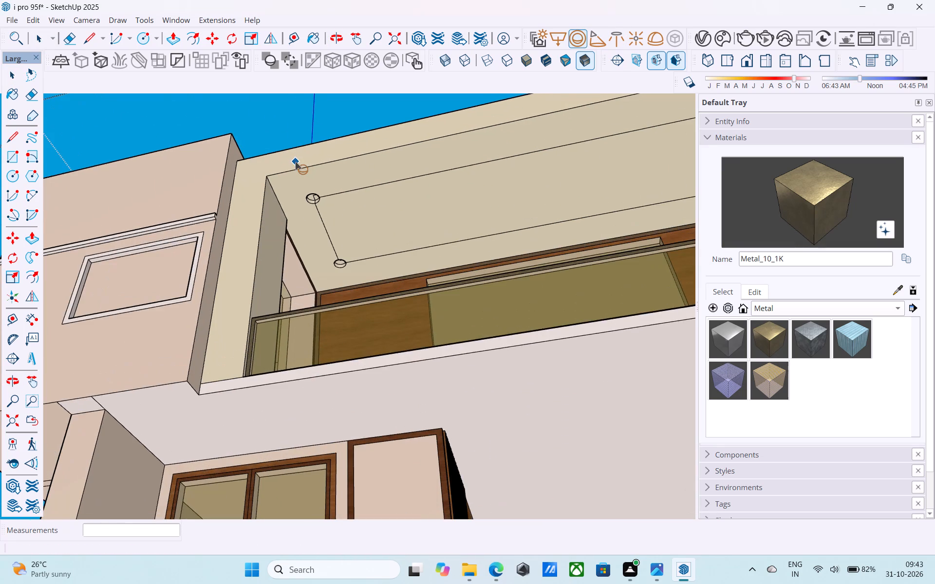
middle_drag(295, 158, 372, 128)
scroll(379, 215, up, 9)
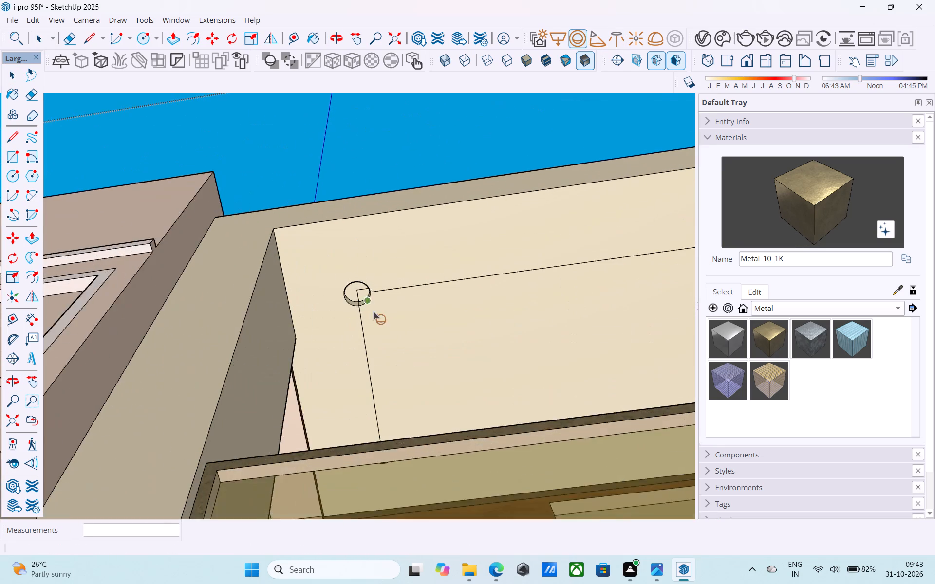
scroll(373, 311, up, 13)
click(334, 238)
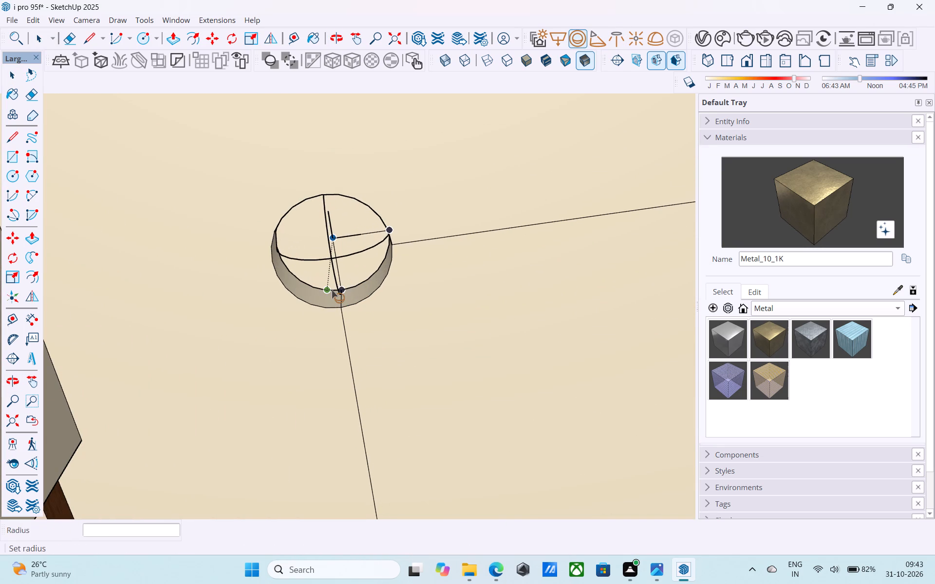
click(332, 290)
Place a second sphere light centred in the front-corner recess at the ceiling rectangle's opposite end.
scroll(320, 277, down, 16)
shift+middle_drag(501, 224, 136, 370)
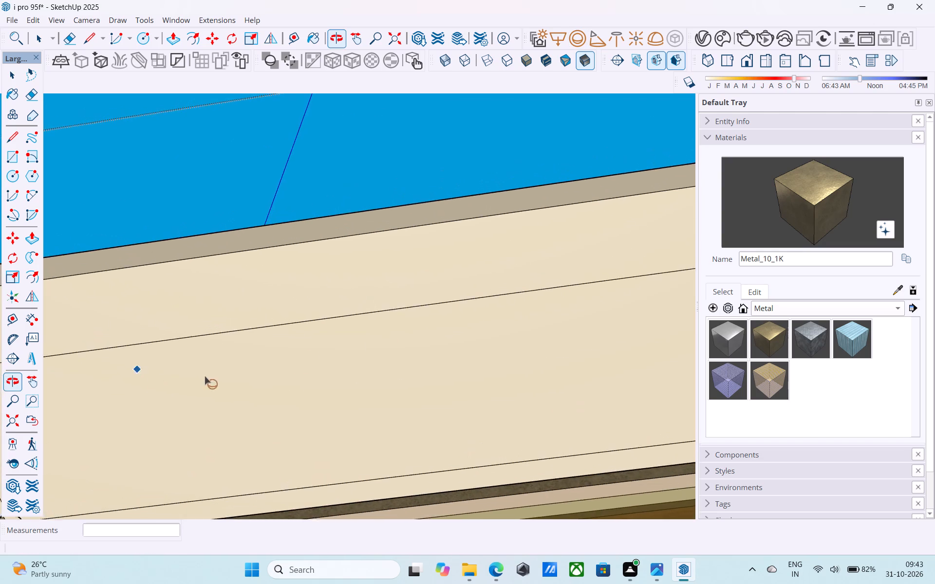
shift+middle_drag(378, 337, 92, 356)
scroll(475, 293, up, 13)
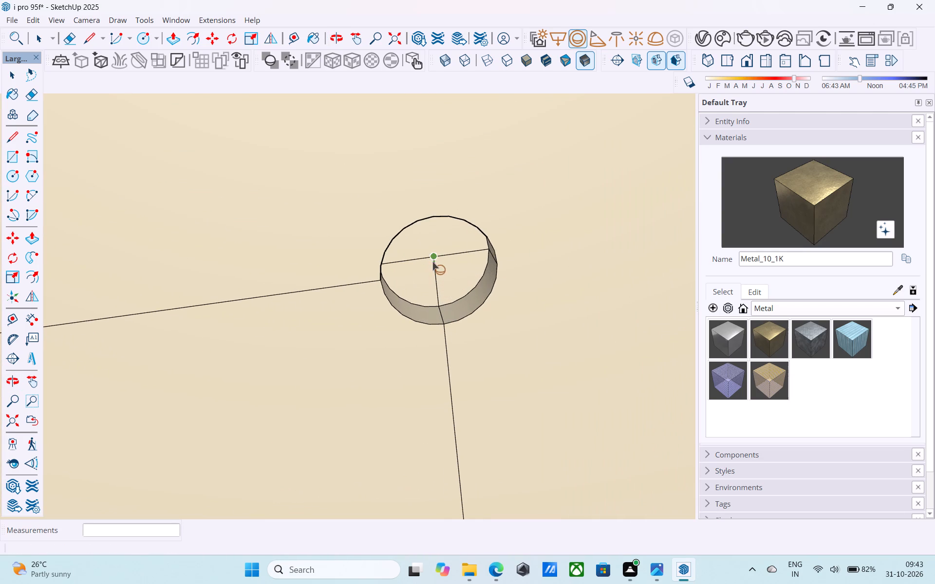
click(432, 258)
click(463, 301)
Place a third sphere light centred in the rear-corner recess at the squared-off end of the ceiling rectangle.
scroll(468, 301, down, 15)
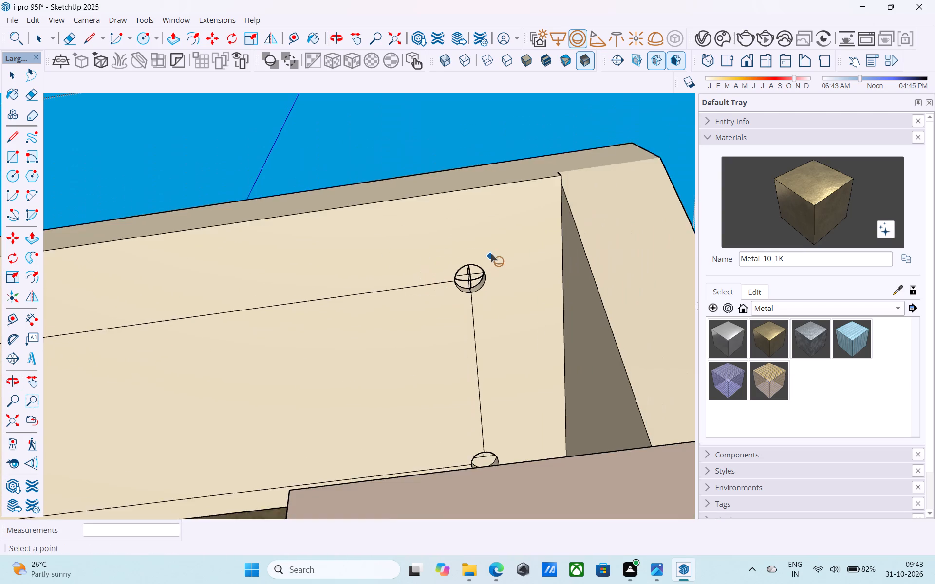
scroll(491, 254, down, 4)
shift+middle_drag(381, 331, 640, 350)
shift+middle_drag(293, 454, 414, 464)
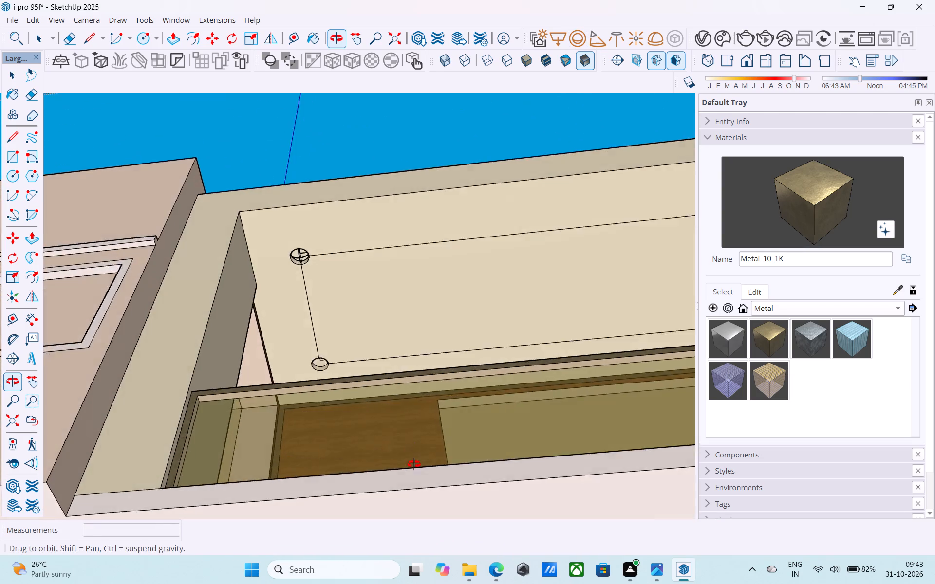
shift+middle_drag(414, 464, 414, 466)
scroll(354, 346, up, 17)
scroll(297, 347, up, 1)
middle_drag(308, 324, 308, 310)
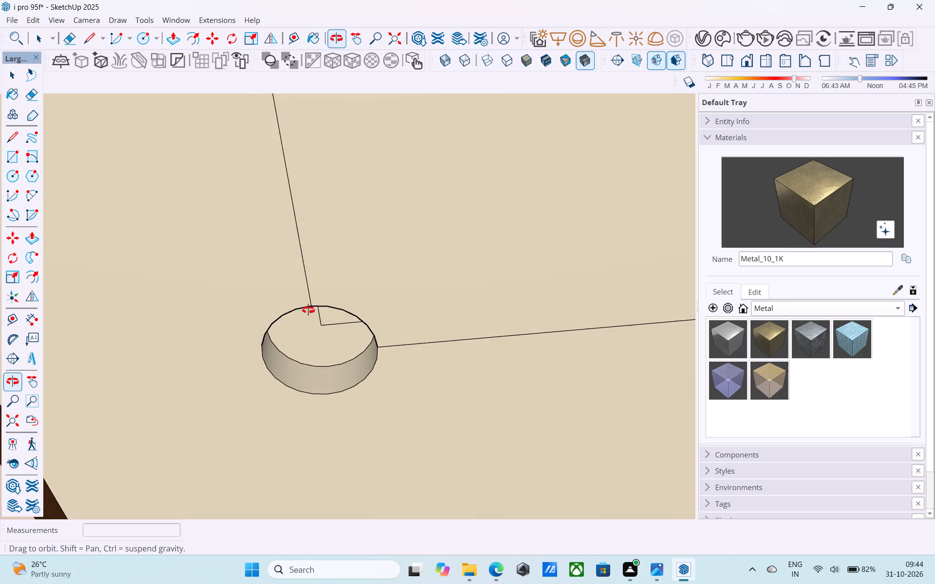
middle_drag(308, 310, 310, 294)
scroll(325, 345, up, 3)
click(320, 318)
click(308, 375)
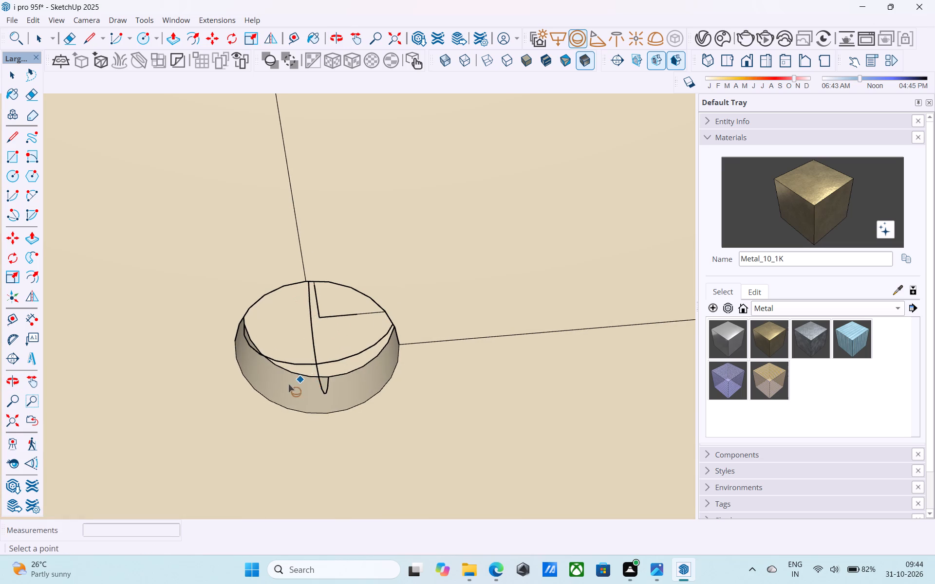
Place a fourth sphere light centred in the remaining rear-corner recess at the opposite end.
scroll(266, 396, down, 20)
scroll(266, 396, down, 2)
middle_drag(574, 305, 124, 358)
scroll(381, 378, up, 16)
click(453, 357)
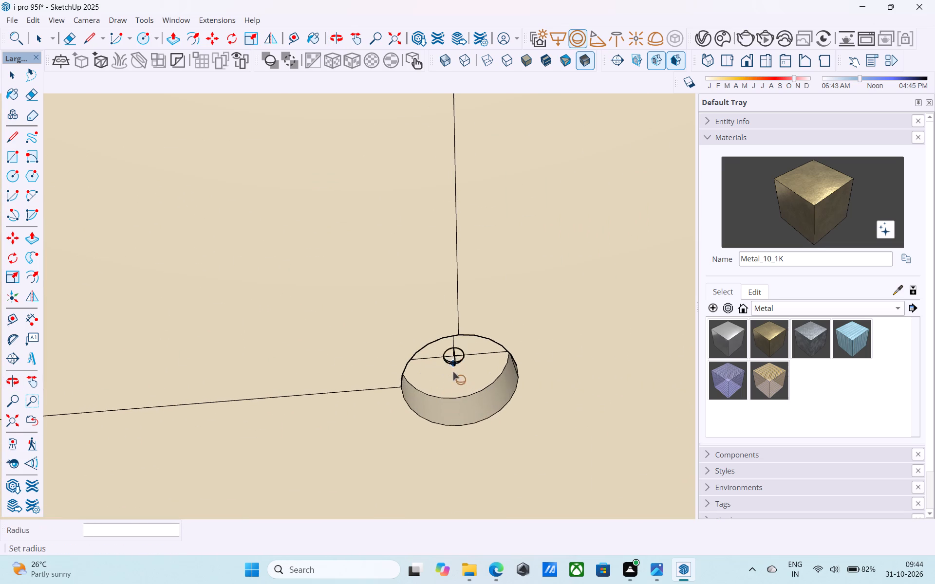
click(457, 401)
scroll(467, 387, down, 20)
scroll(467, 387, down, 1)
key(space)
middle_drag(493, 333, 503, 362)
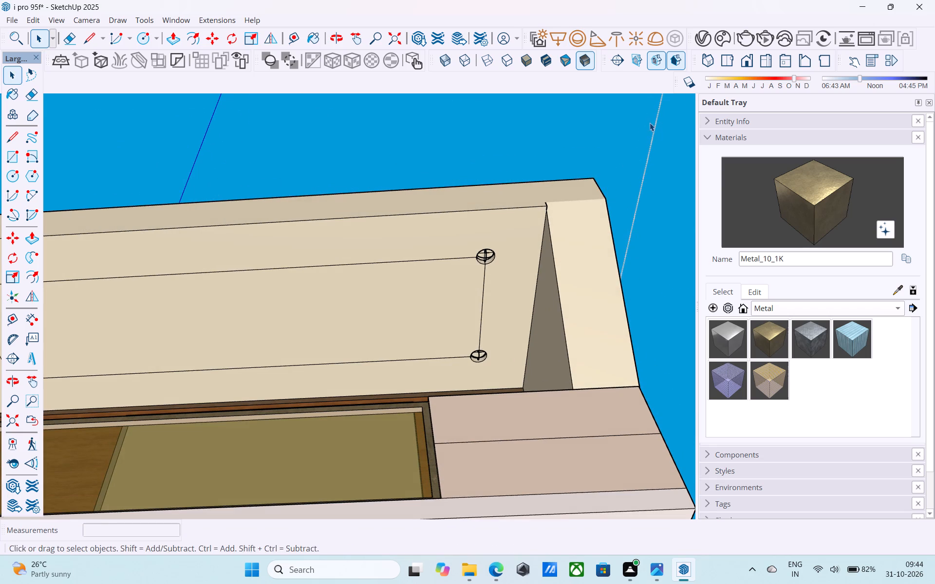
Set the intensity of all four balcony sphere lights to 3000 in the V-Ray Asset Editor.
click(703, 36)
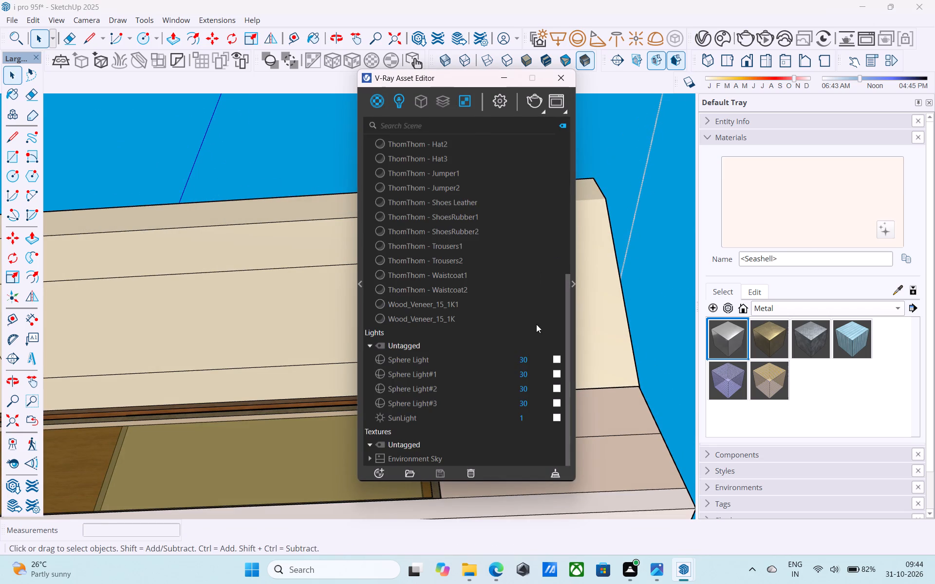
click(535, 358)
key(0)
key(0)
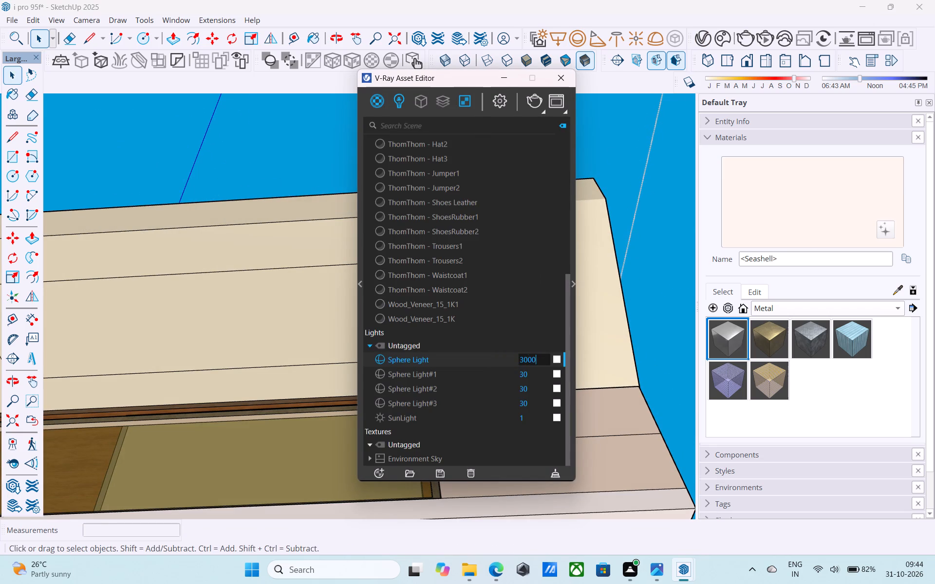
click(533, 371)
key(0)
key(0)
click(538, 387)
key(0)
key(0)
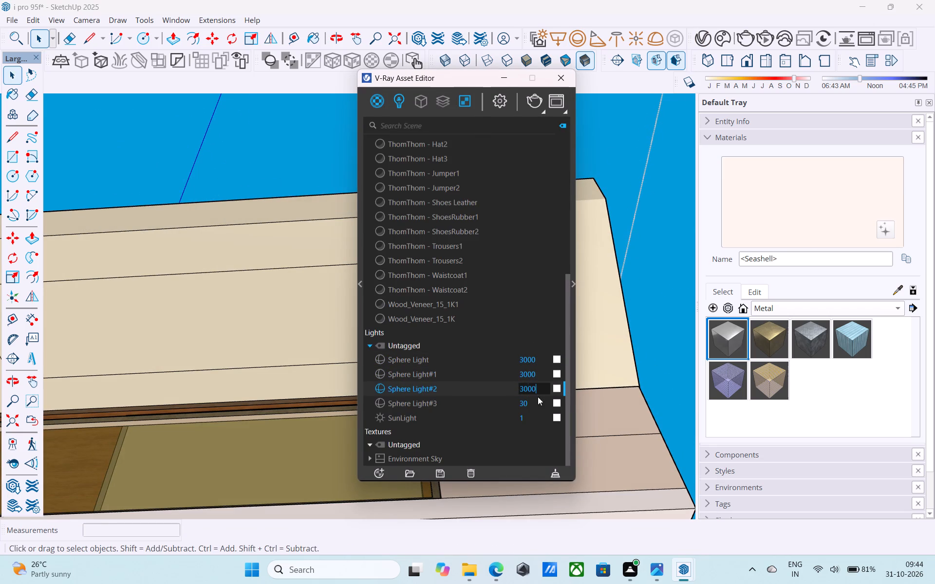
click(539, 401)
key(0)
key(0)
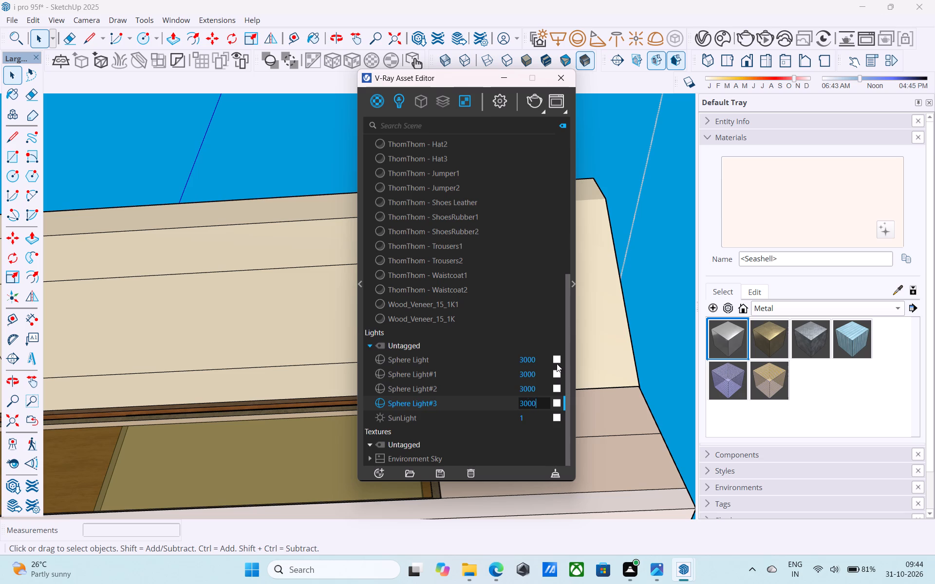
Give all four sphere lights the same warm yellow colour, RGB 1, 0.926, 0.421.
click(557, 360)
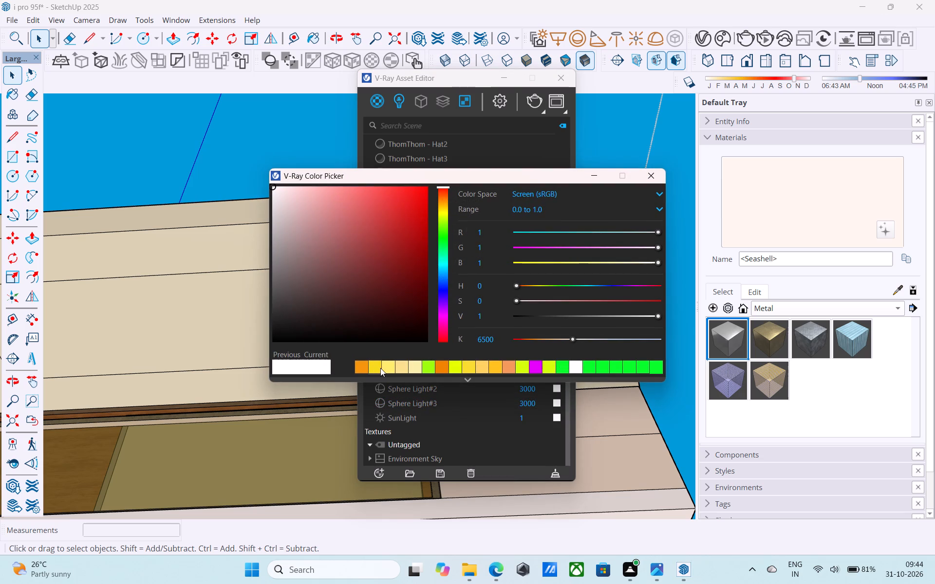
click(385, 368)
drag(529, 176, 524, 171)
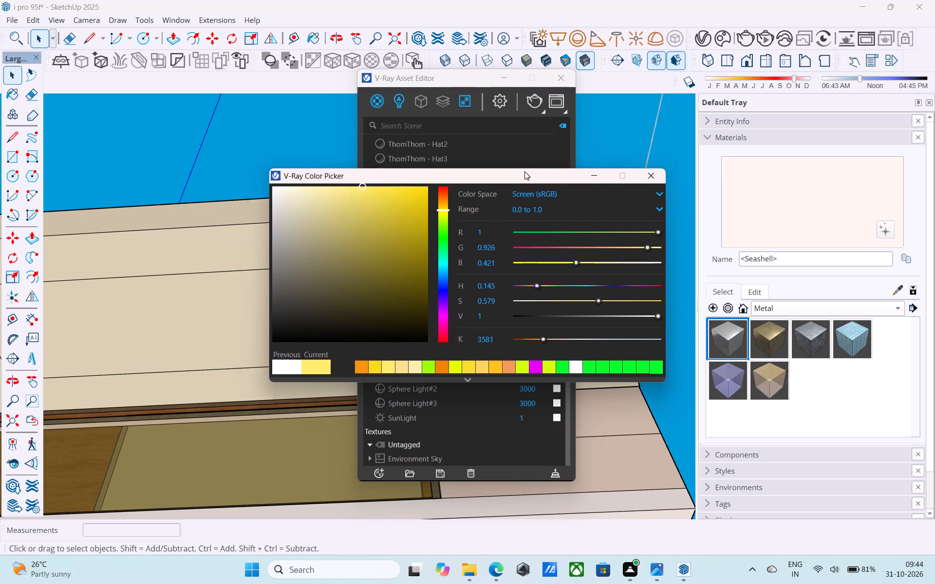
drag(524, 171, 494, 123)
click(556, 372)
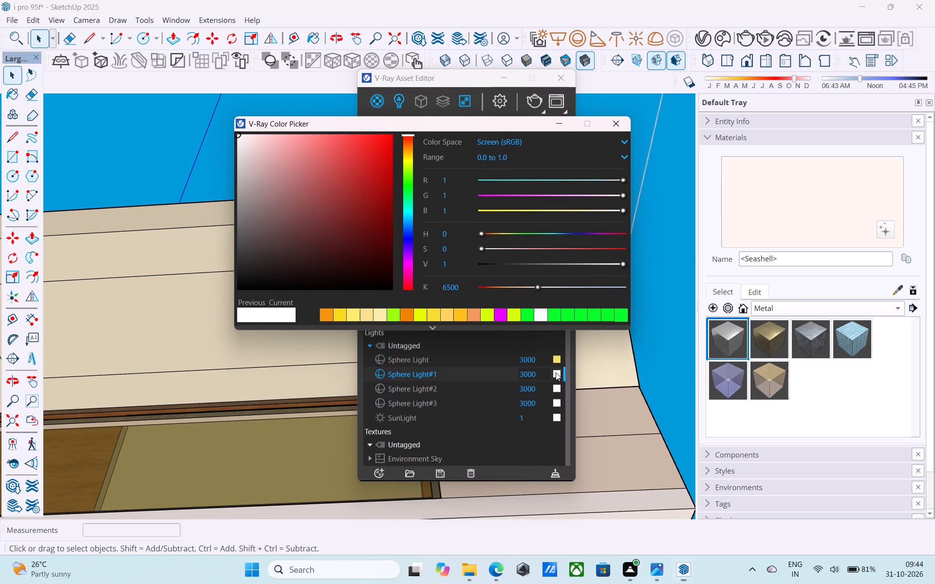
click(350, 317)
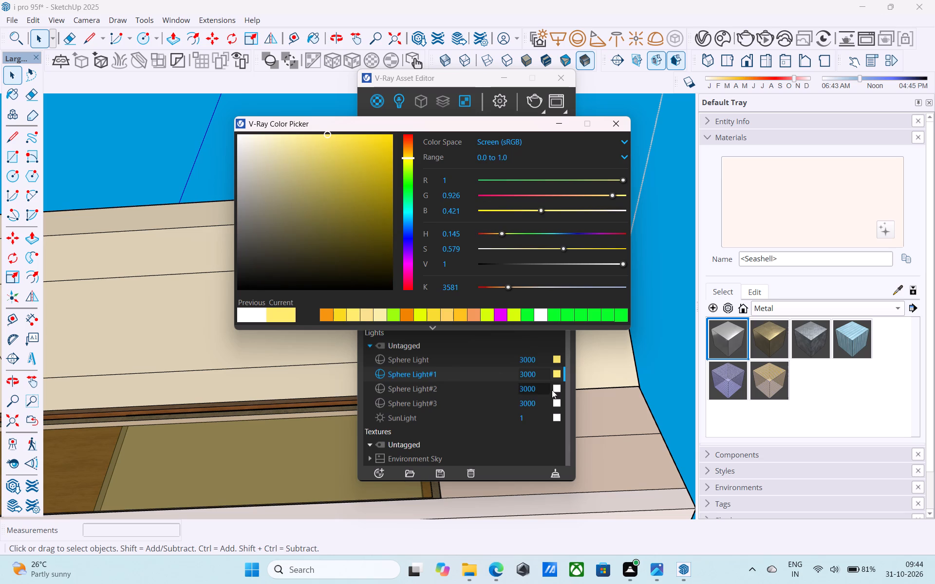
click(558, 390)
click(354, 315)
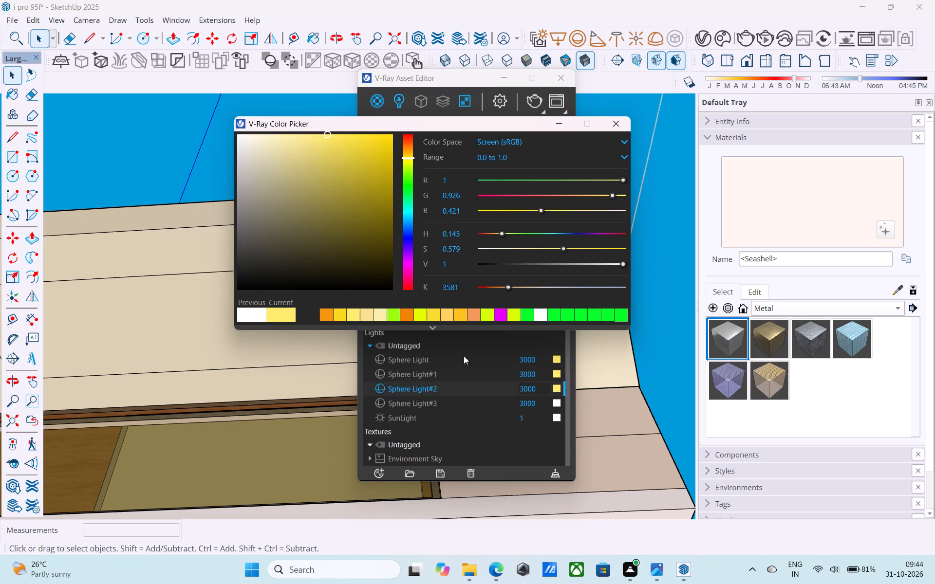
click(557, 403)
click(355, 317)
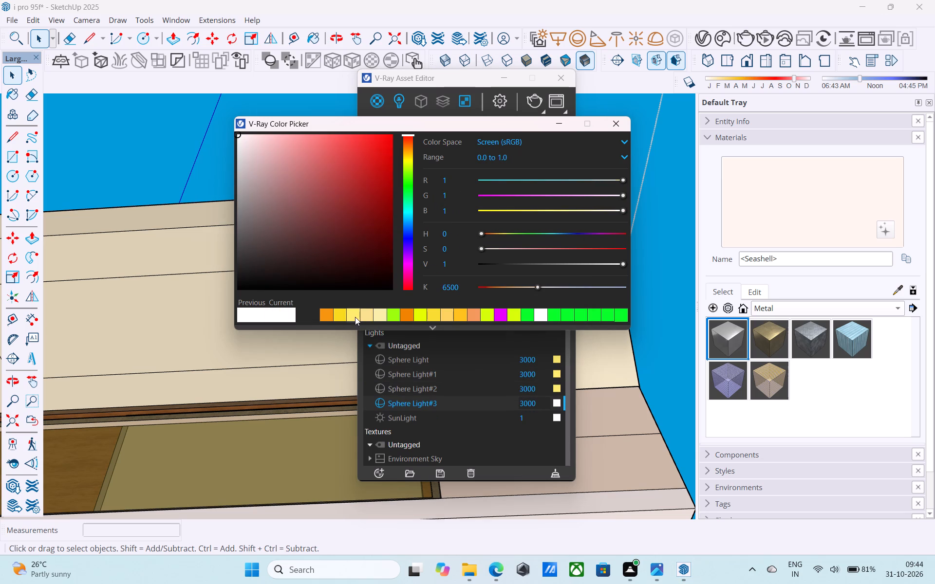
click(612, 122)
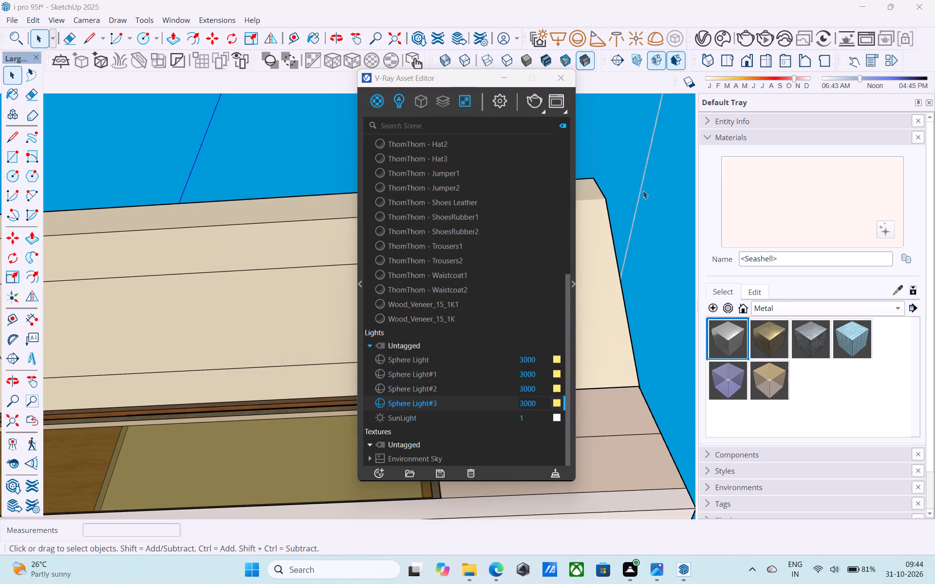
Run a V-Ray test render of the front facade with the balcony ceiling lights in view, and close it after checking.
scroll(650, 193, down, 15)
middle_drag(618, 225, 489, 430)
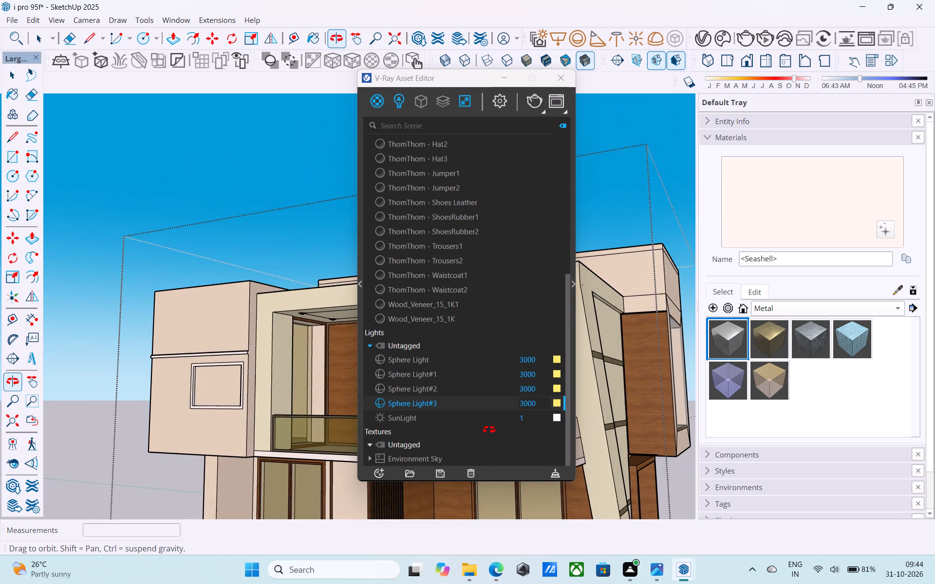
middle_drag(489, 430, 487, 430)
scroll(590, 379, down, 1)
middle_drag(590, 379, 680, 287)
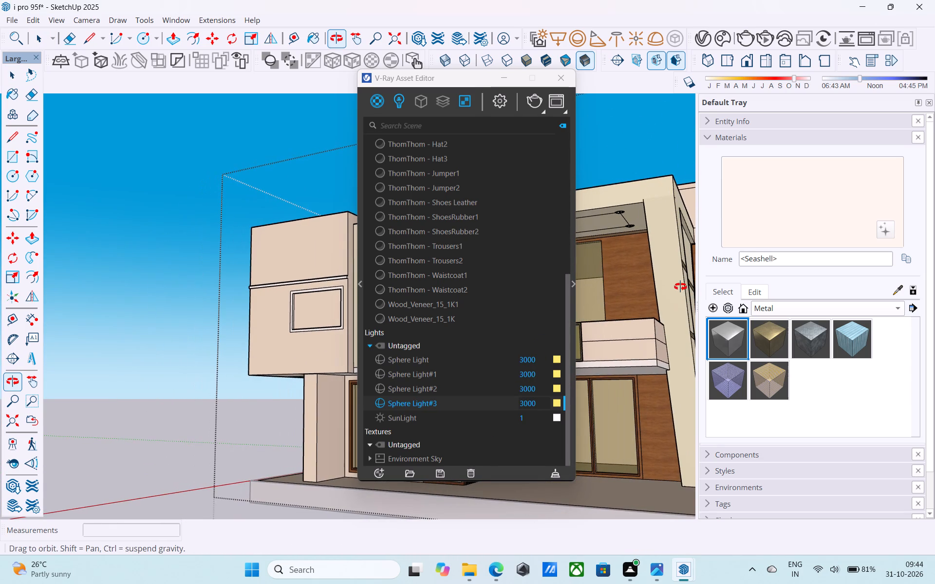
middle_drag(680, 287, 644, 296)
scroll(641, 299, down, 2)
middle_drag(640, 300, 595, 322)
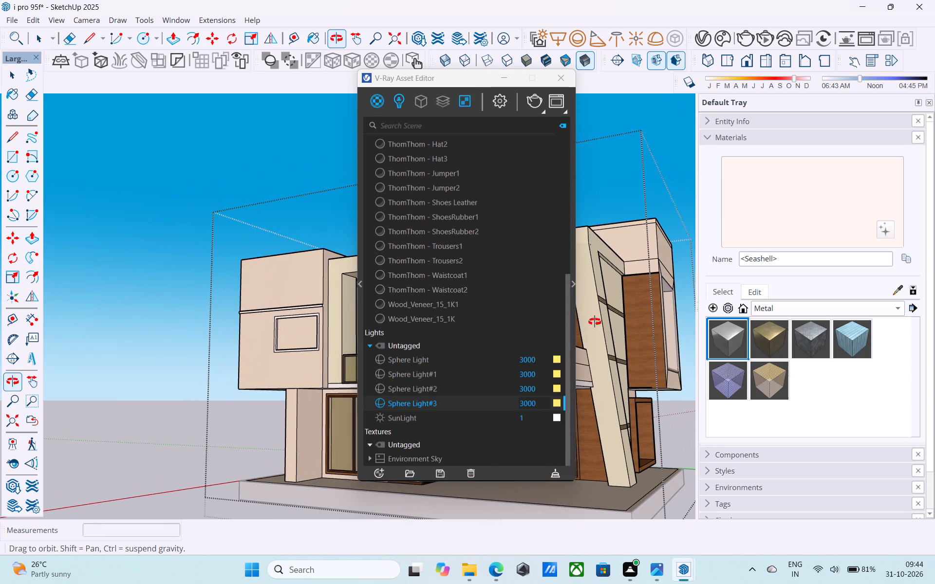
middle_drag(595, 322, 593, 322)
click(527, 97)
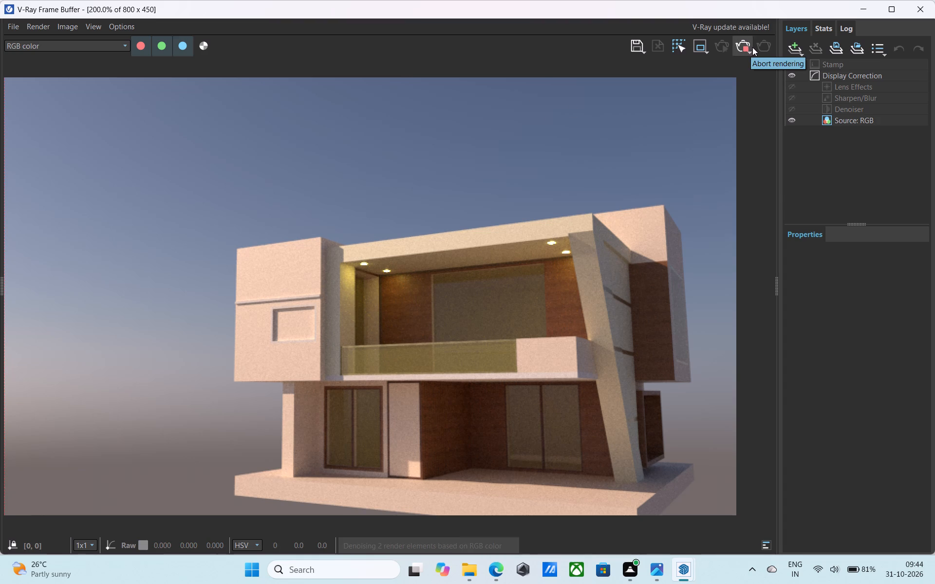
click(921, 12)
scroll(411, 314, down, 3)
click(570, 71)
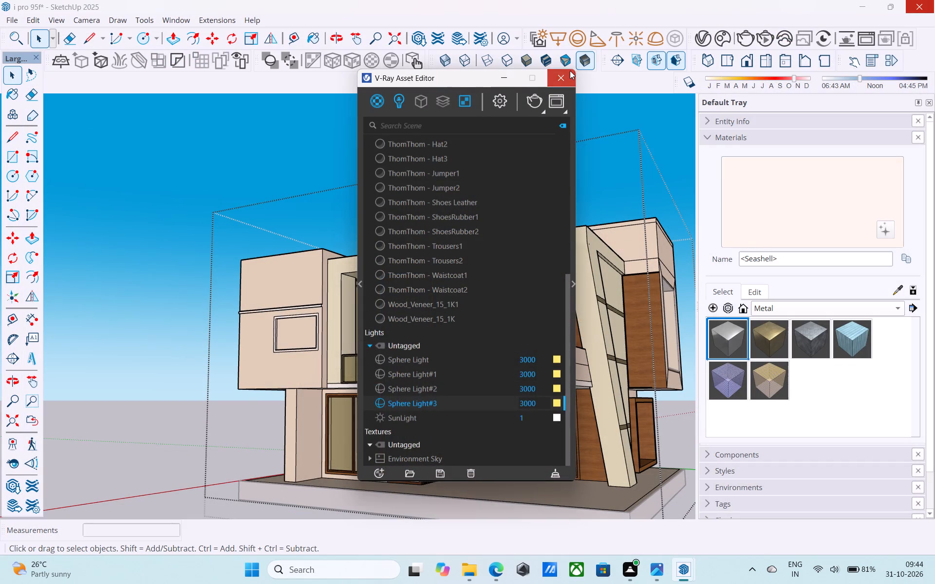
Adjust the camera's field of view to about 28 degrees for a low front-corner view of the house.
scroll(538, 183, down, 4)
click(652, 157)
scroll(541, 207, down, 2)
middle_drag(541, 207, 520, 264)
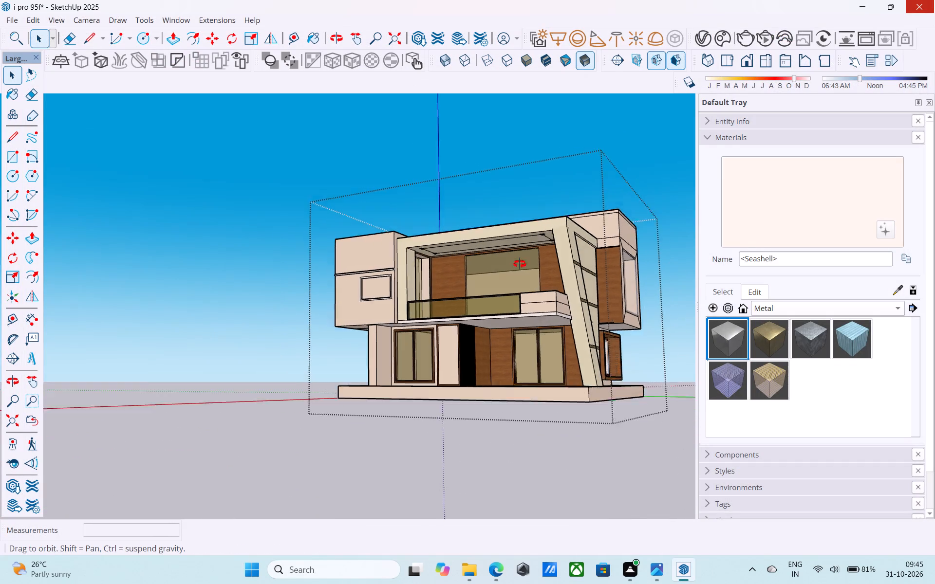
middle_drag(520, 264, 454, 310)
middle_drag(469, 314, 444, 301)
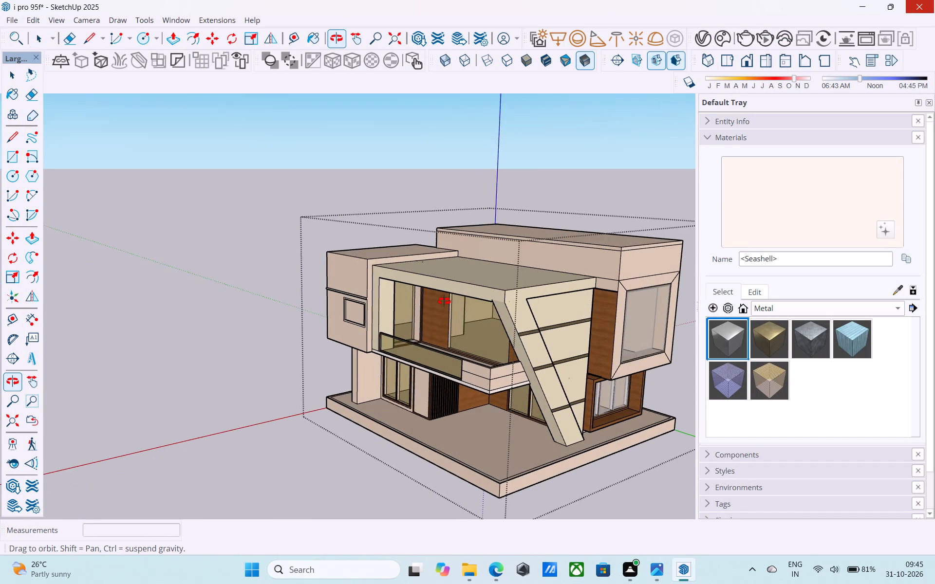
middle_drag(444, 301, 446, 301)
middle_drag(480, 309, 482, 300)
middle_drag(482, 300, 480, 298)
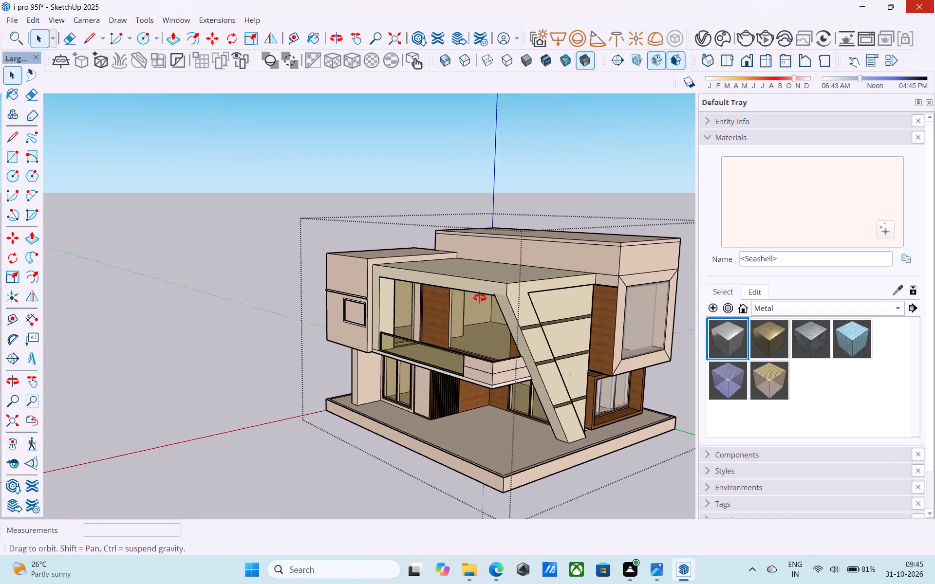
middle_drag(480, 298, 477, 296)
middle_drag(477, 295, 495, 292)
click(271, 234)
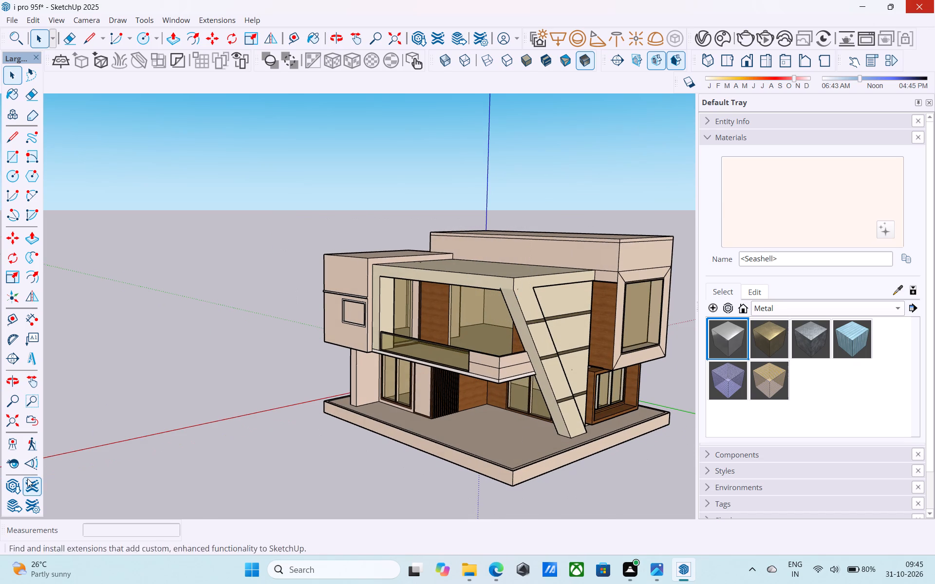
click(32, 466)
drag(431, 288, 484, 213)
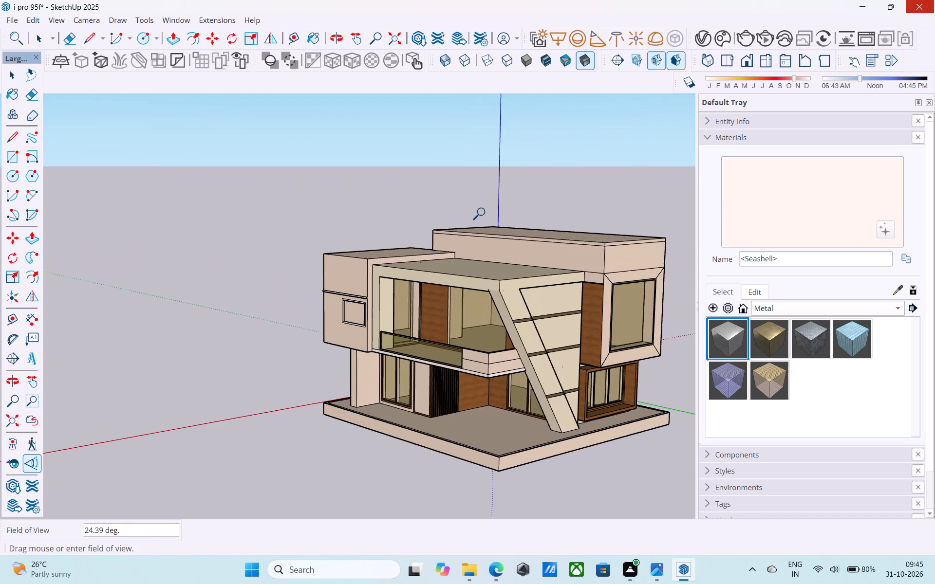
drag(484, 213, 496, 243)
middle_drag(509, 298, 531, 227)
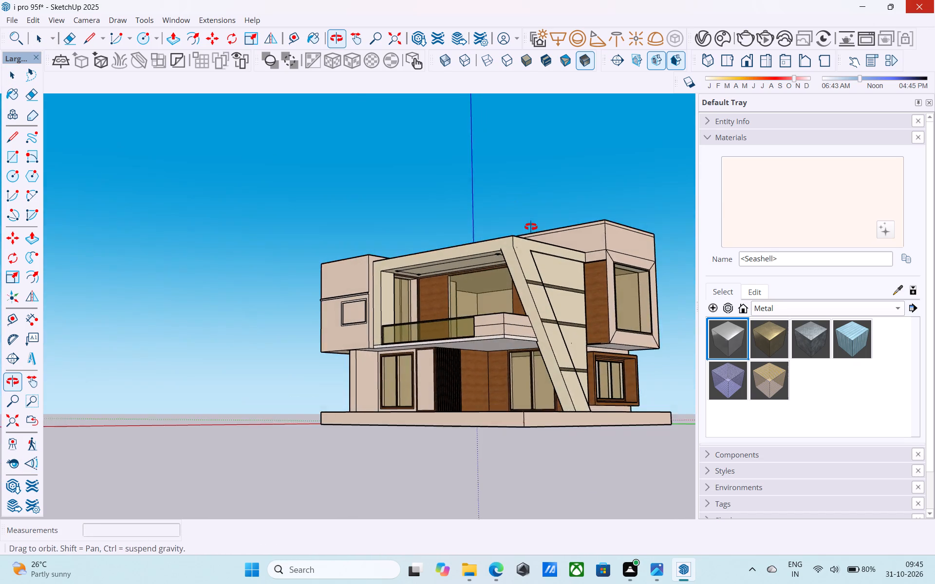
middle_drag(531, 227, 520, 238)
middle_drag(520, 239, 525, 221)
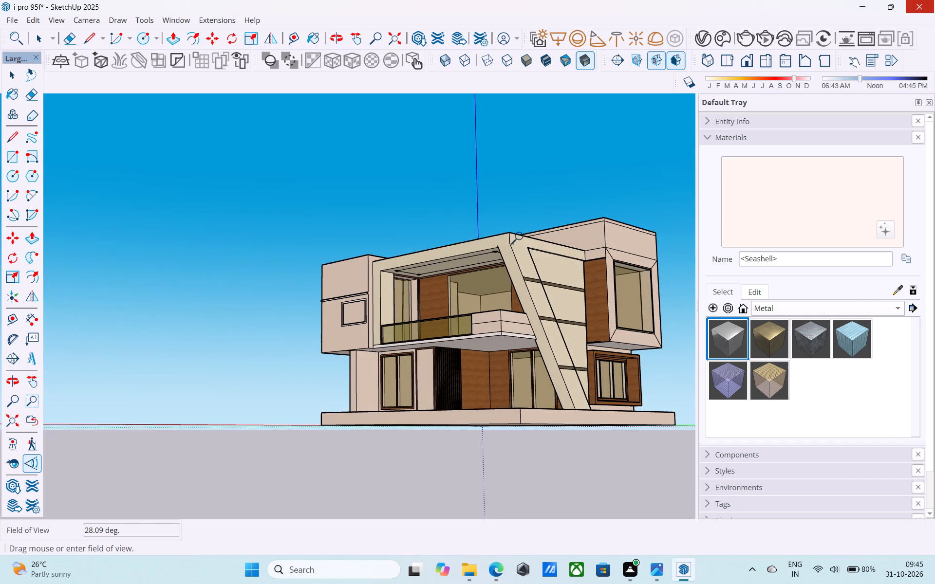
scroll(607, 187, up, 1)
key(space)
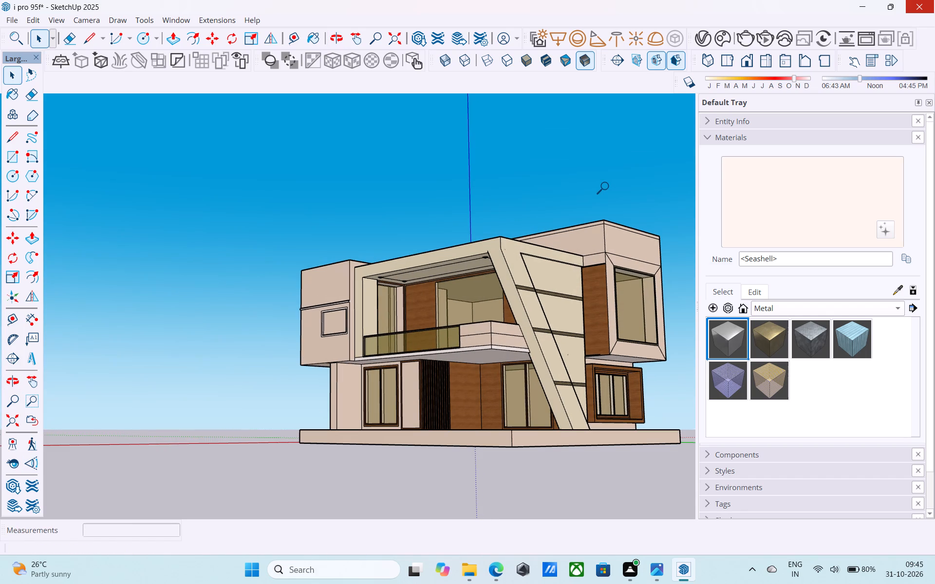
key(space)
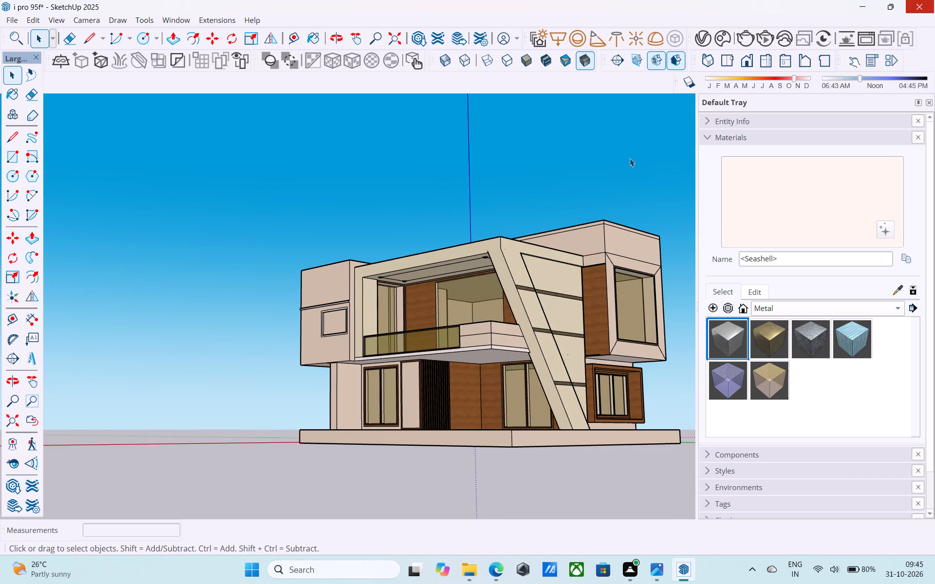
Paint the outer wall of the upper corner box with the in-model C01_Vanilla_Cream material.
scroll(781, 338, up, 5)
scroll(783, 349, down, 4)
scroll(783, 345, up, 5)
click(787, 307)
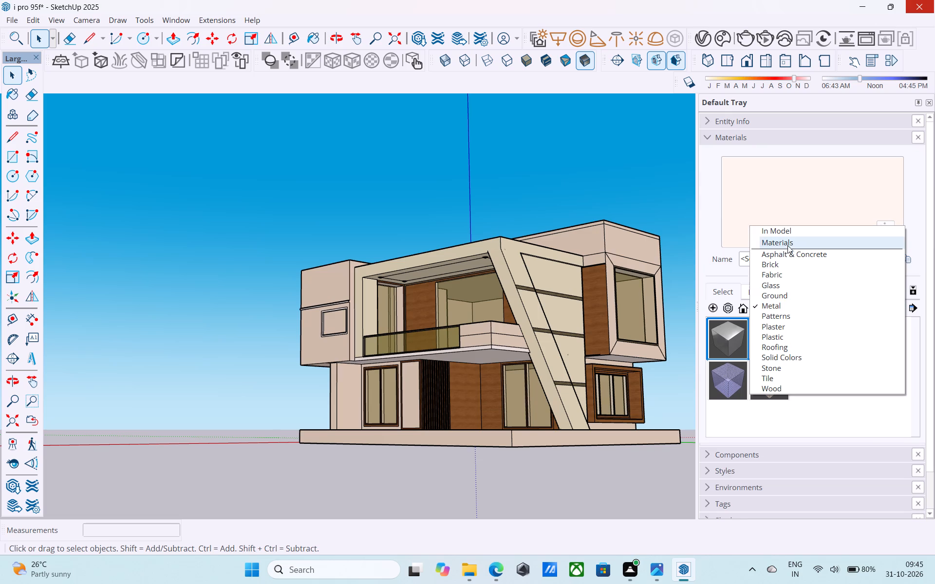
click(789, 232)
click(817, 347)
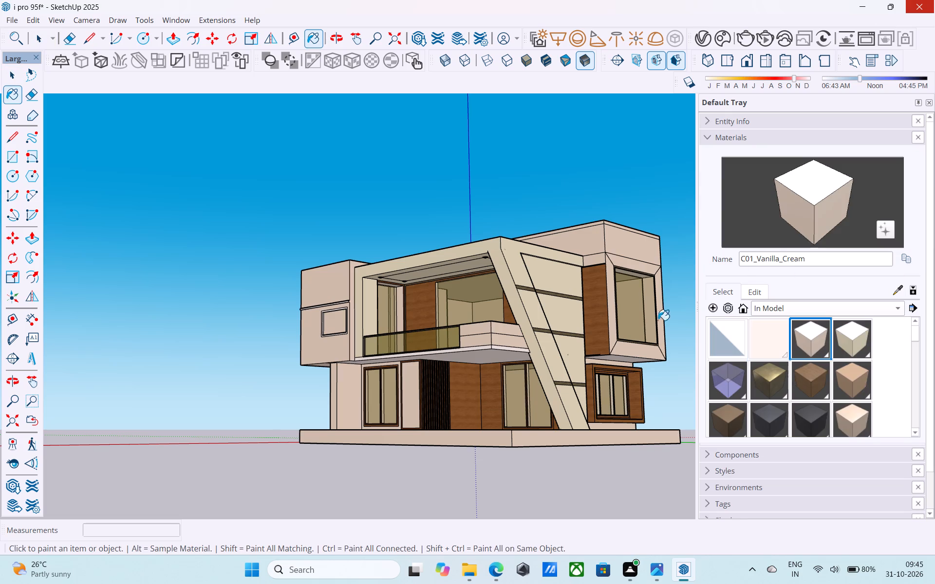
scroll(618, 246, up, 3)
click(617, 245)
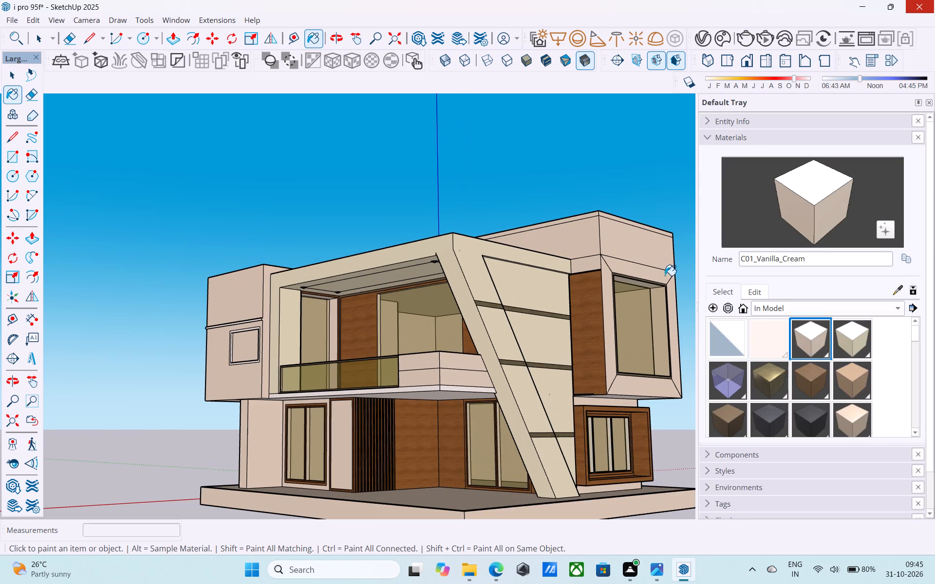
Shift the C01_Vanilla_Cream material's colour to a paler, more neutral off-white.
click(751, 294)
drag(768, 337, 768, 339)
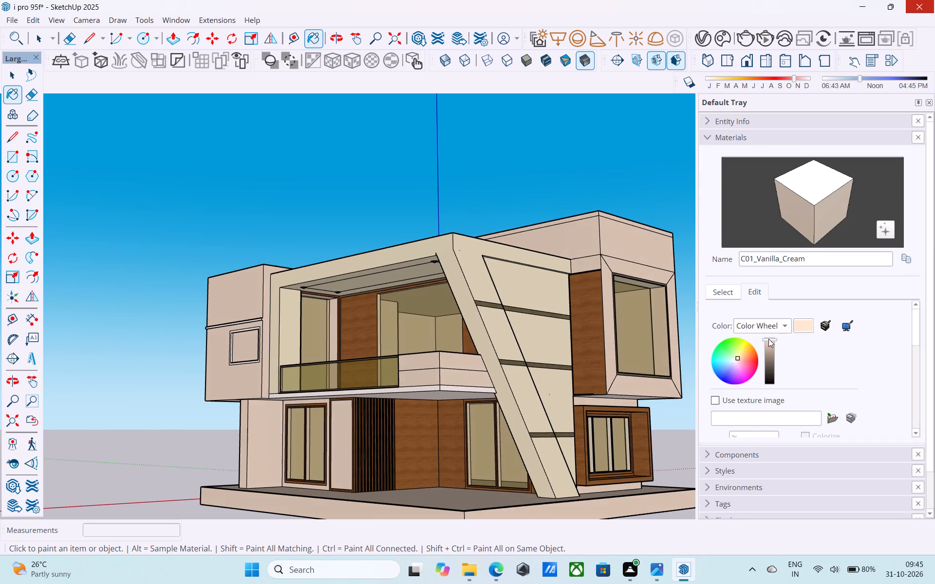
drag(768, 339, 761, 321)
click(736, 360)
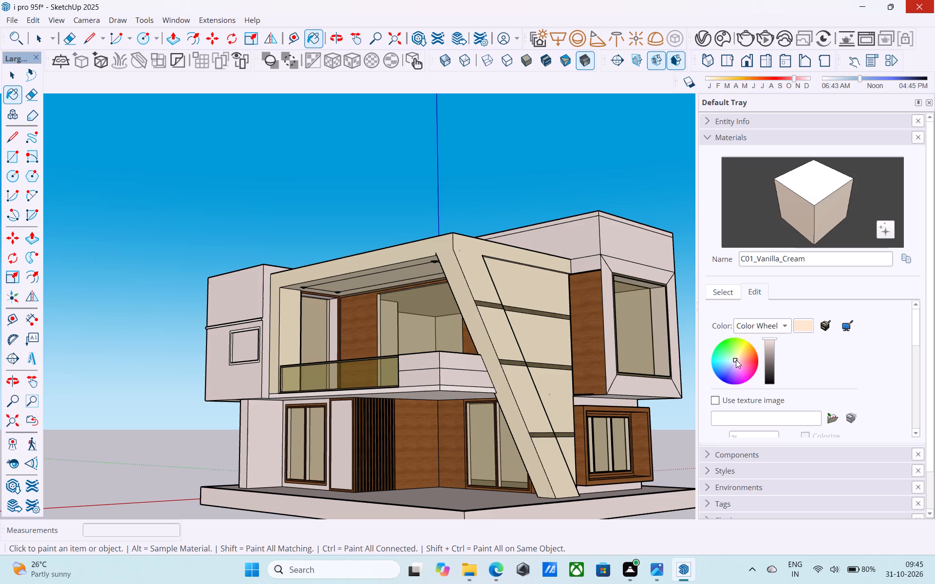
scroll(715, 367, up, 4)
click(736, 359)
click(721, 297)
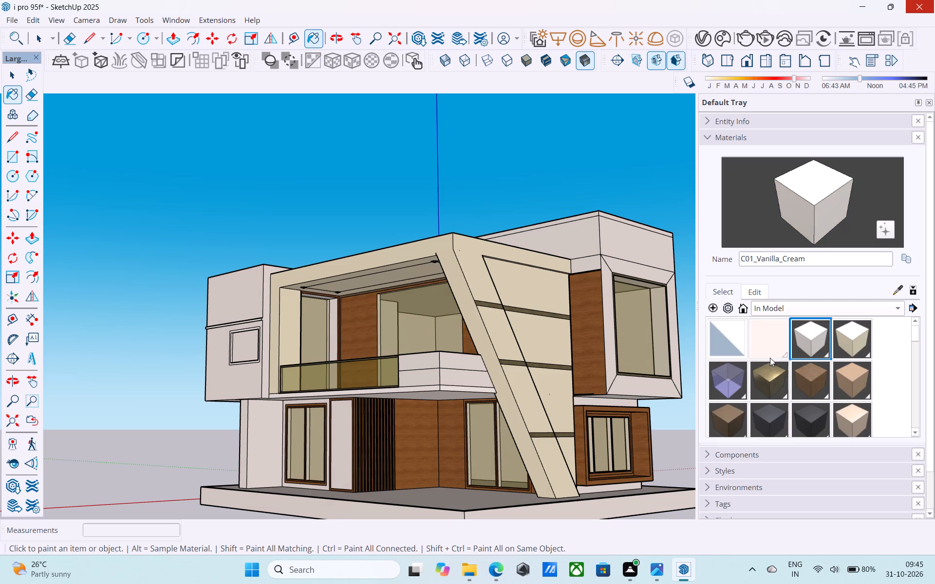
Shift the D01_Frost_White material's colour from cream to a neutral off-white that matches the surrounding walls, and save the model.
click(813, 345)
click(854, 340)
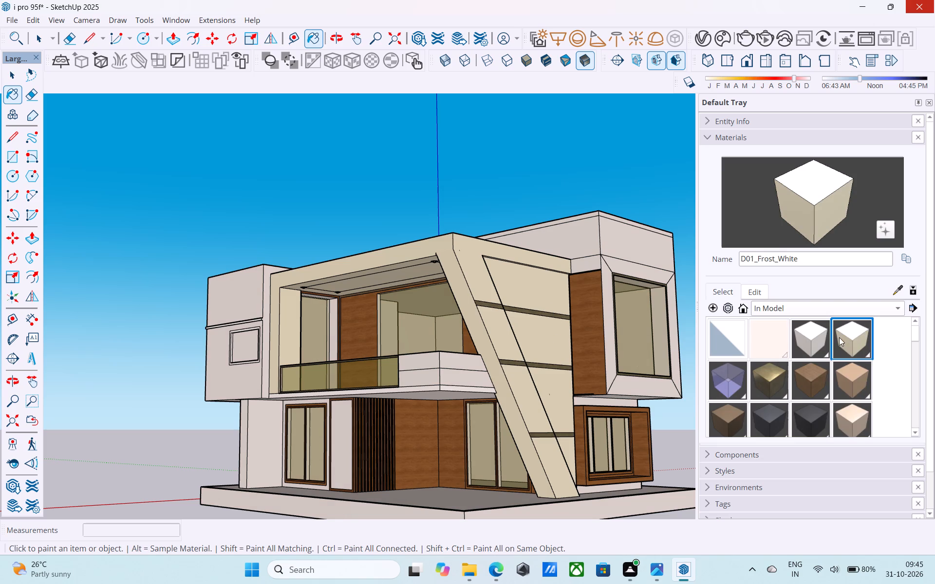
click(745, 291)
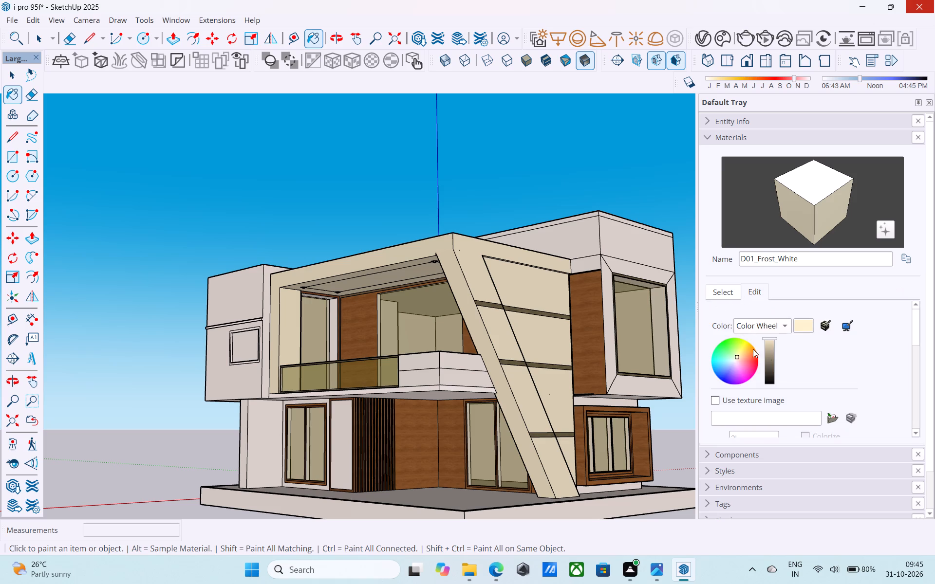
click(736, 358)
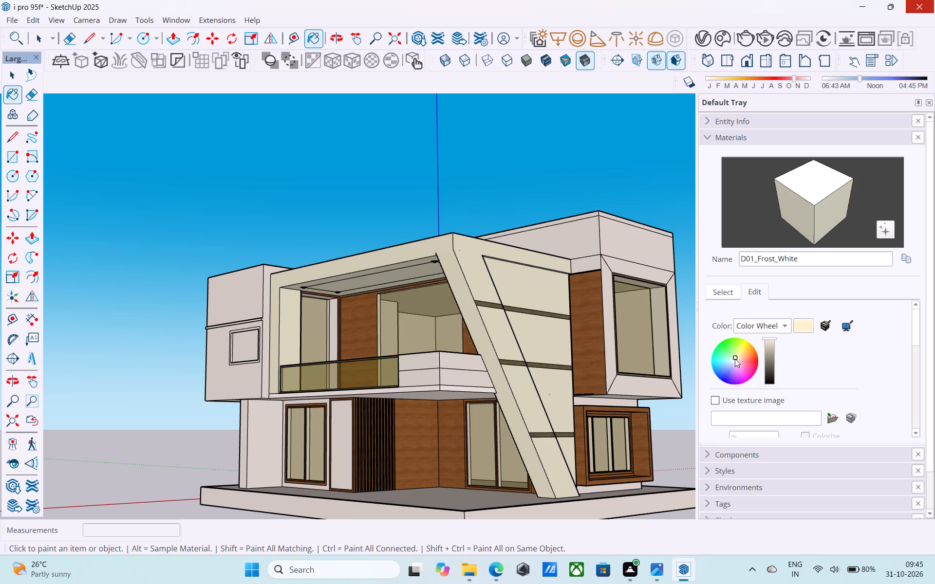
click(735, 360)
key(ctrl+z)
scroll(735, 360, up, 6)
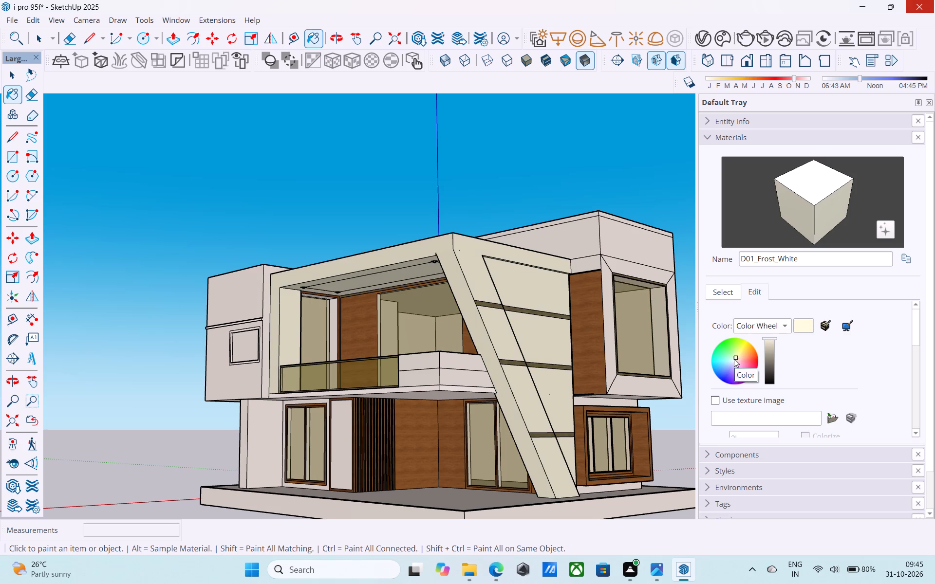
click(734, 359)
middle_drag(516, 365, 583, 509)
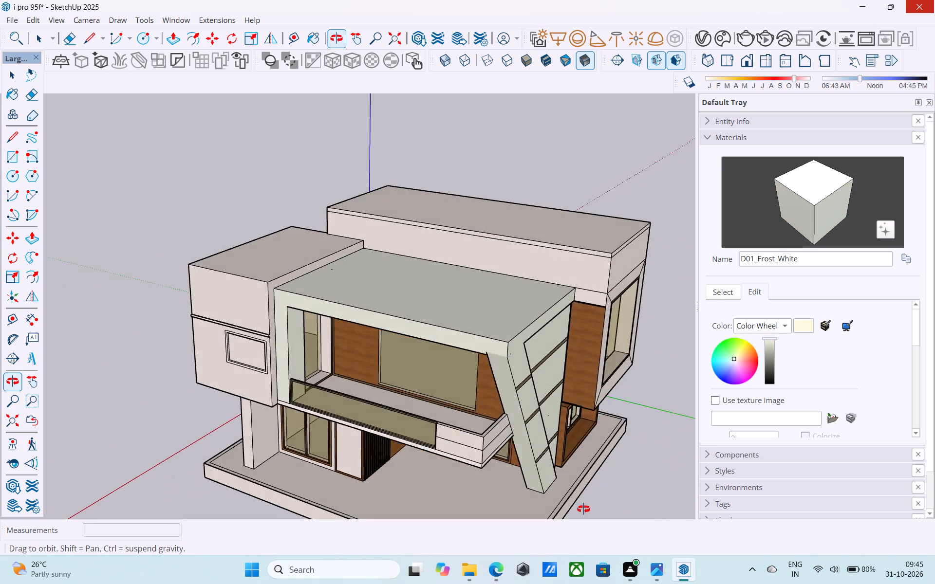
middle_drag(583, 509, 610, 272)
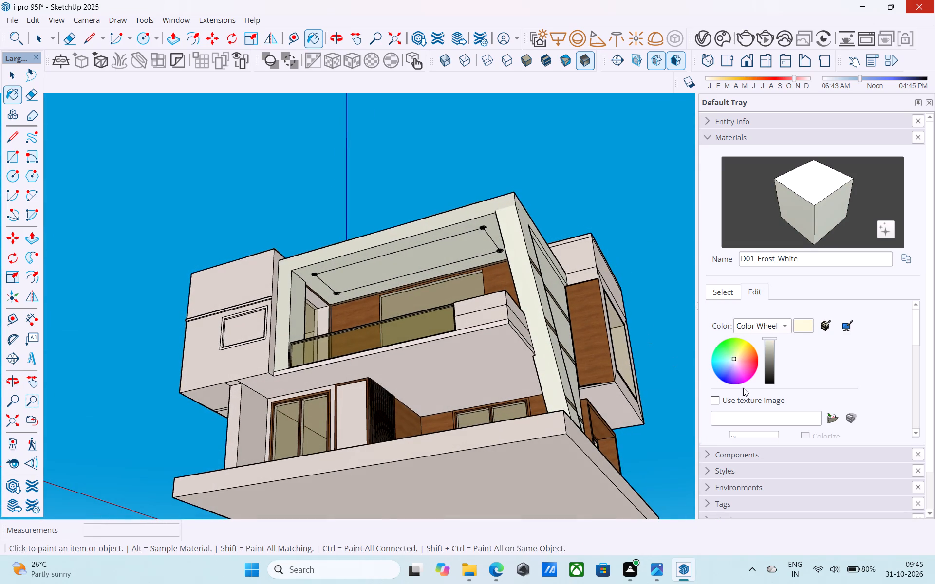
click(731, 343)
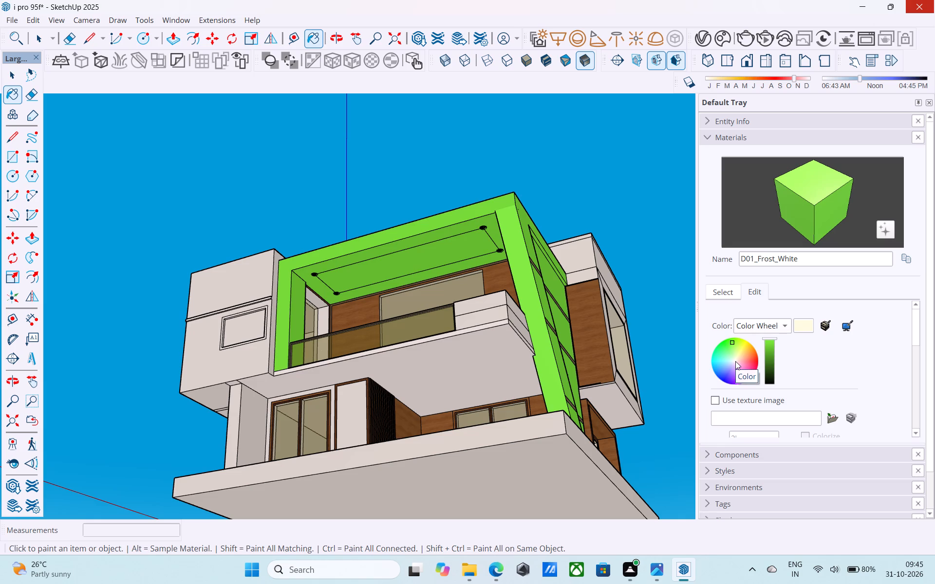
click(735, 361)
middle_drag(608, 329, 570, 434)
scroll(600, 385, up, 1)
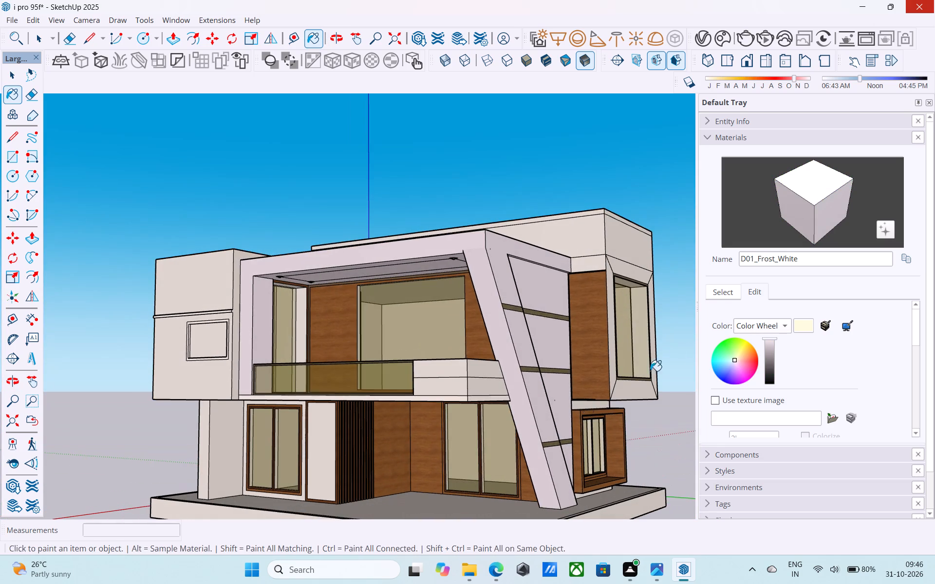
click(735, 359)
middle_drag(610, 322, 575, 379)
key(space)
key(ctrl+s)
Examine the recoloured front facade and corner from high and low viewpoints.
scroll(493, 367, down, 7)
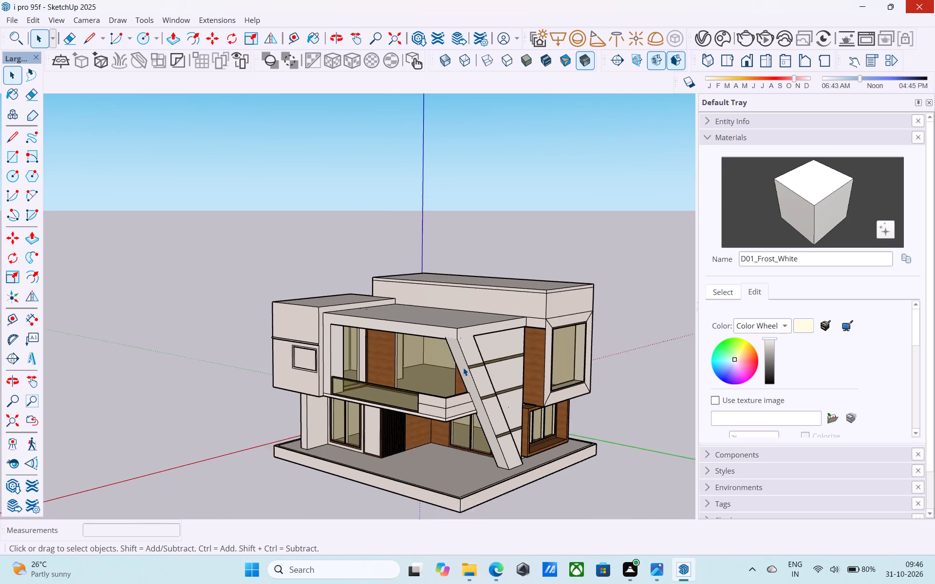
middle_drag(462, 384, 485, 296)
middle_drag(480, 270, 464, 263)
scroll(419, 301, up, 5)
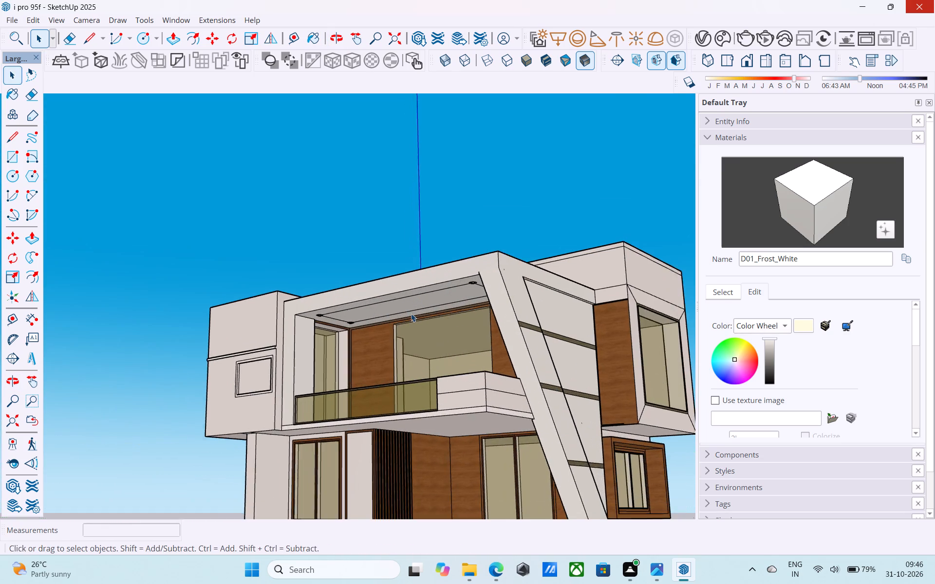
middle_drag(411, 313, 417, 318)
scroll(416, 319, down, 4)
middle_drag(401, 314, 393, 328)
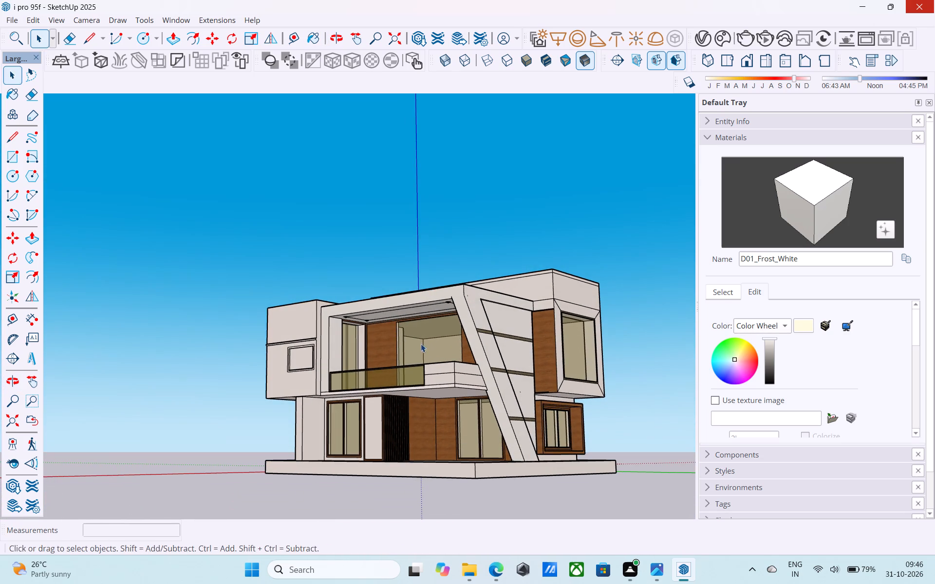
middle_drag(529, 357, 542, 410)
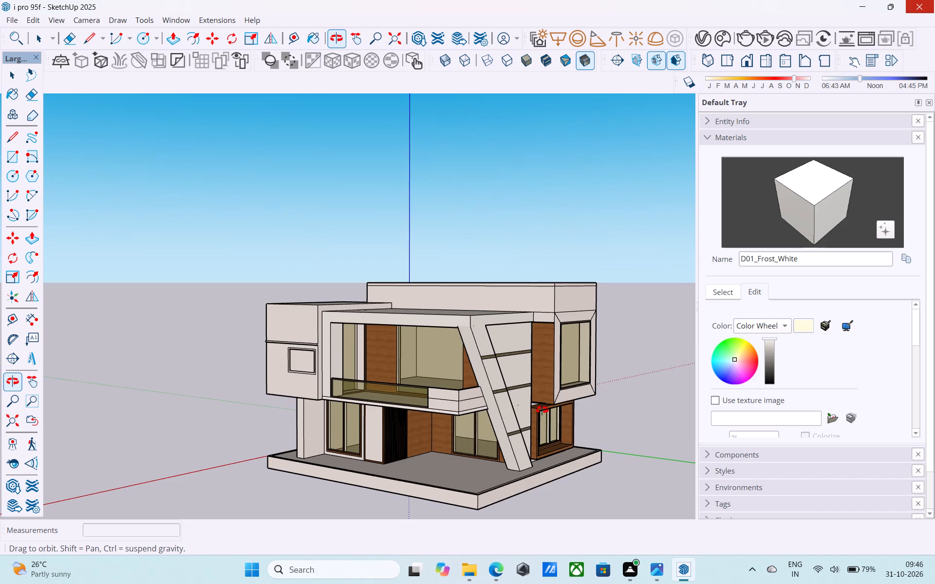
middle_drag(542, 410, 543, 458)
Open the house group for editing at the top edge of the wood panel beside the upper corner box.
scroll(577, 333, up, 20)
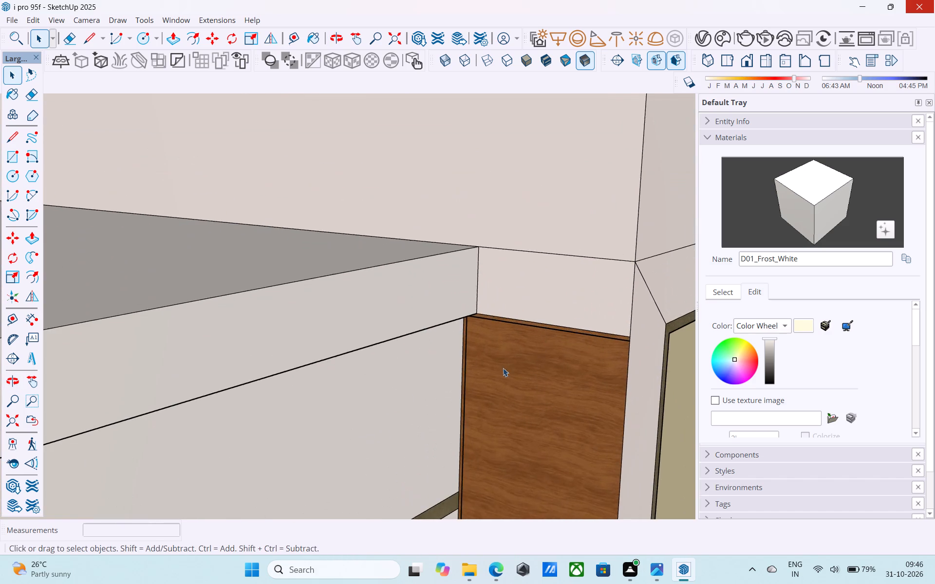
middle_drag(444, 400, 382, 295)
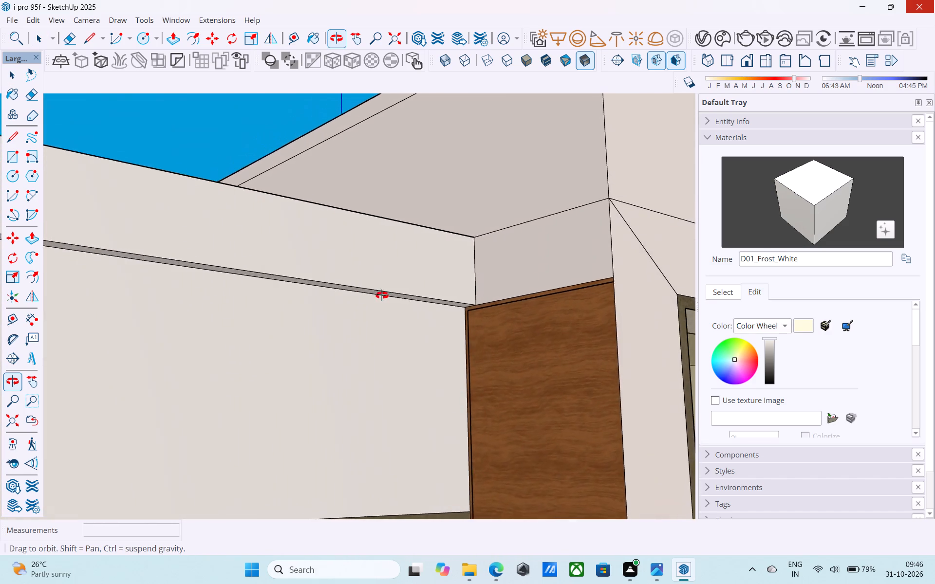
middle_drag(382, 295, 530, 175)
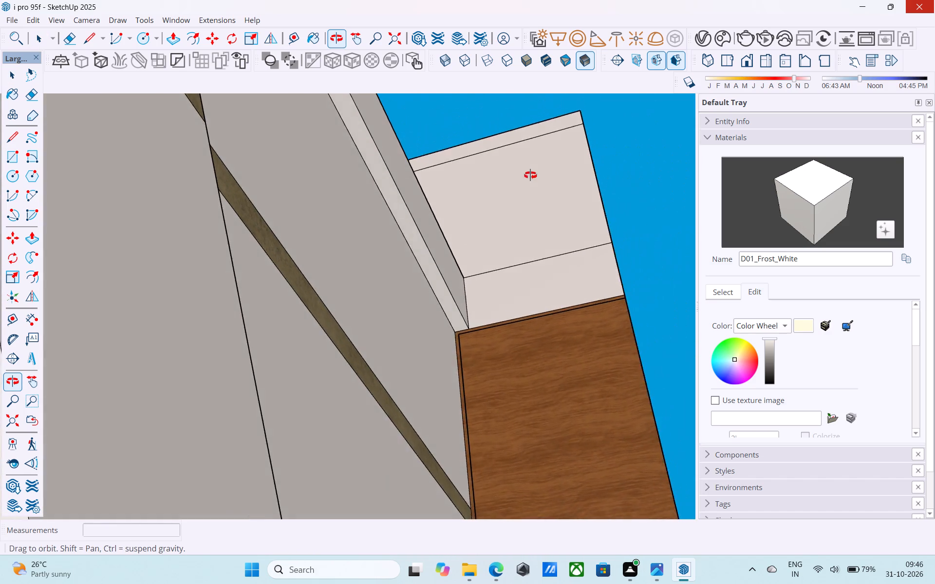
middle_drag(530, 175, 306, 356)
scroll(592, 312, up, 15)
middle_drag(522, 397, 500, 445)
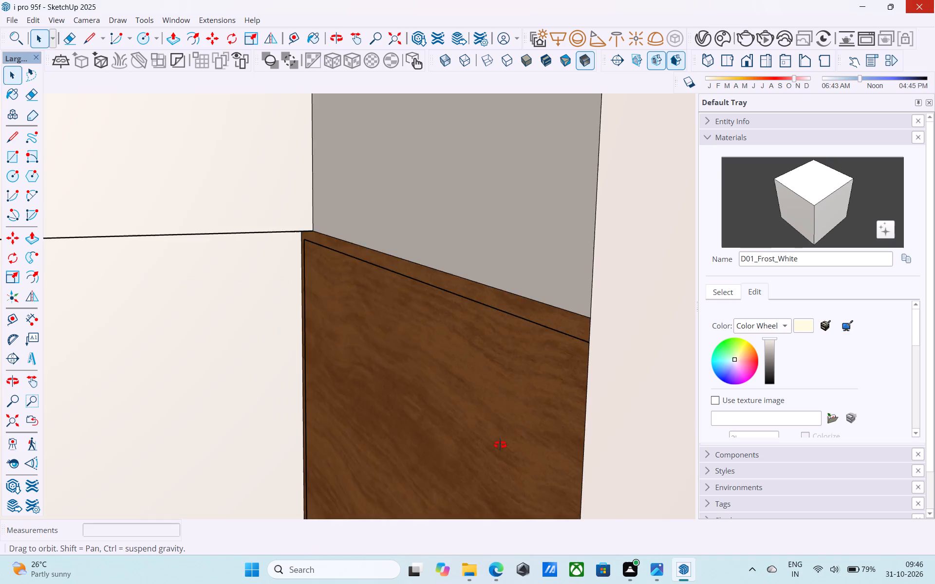
middle_drag(500, 445, 479, 486)
scroll(479, 487, up, 1)
click(553, 325)
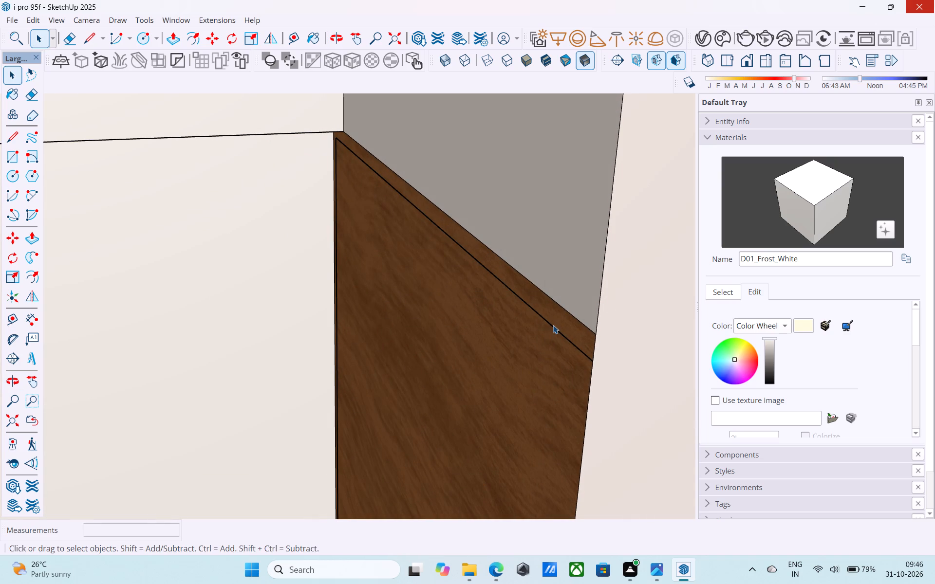
middle_drag(554, 290, 611, 167)
double_click(570, 277)
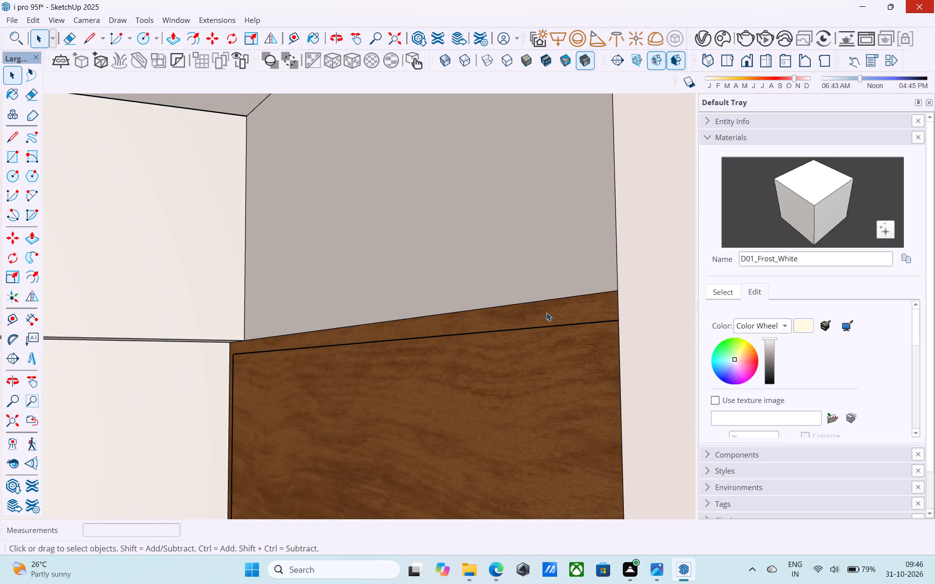
click(546, 312)
double_click(546, 316)
click(549, 311)
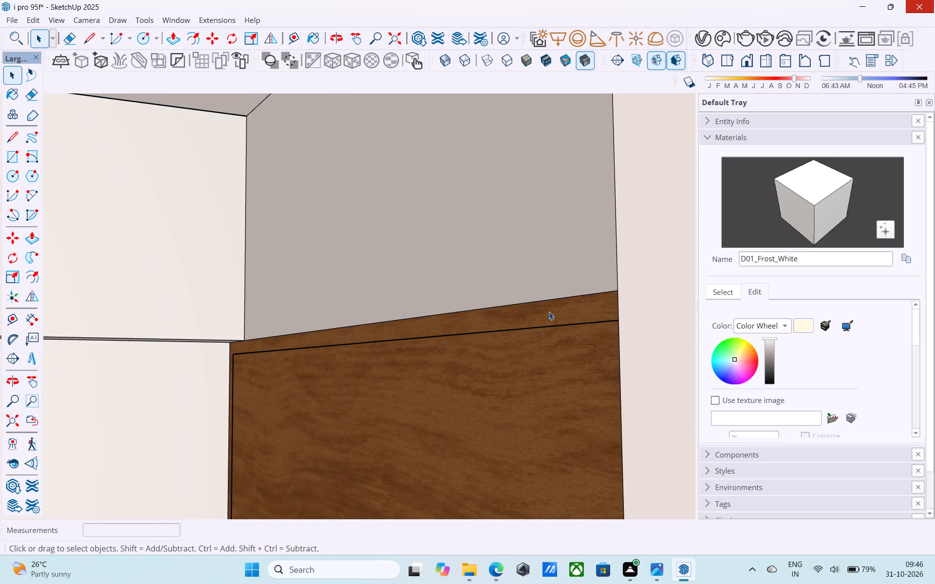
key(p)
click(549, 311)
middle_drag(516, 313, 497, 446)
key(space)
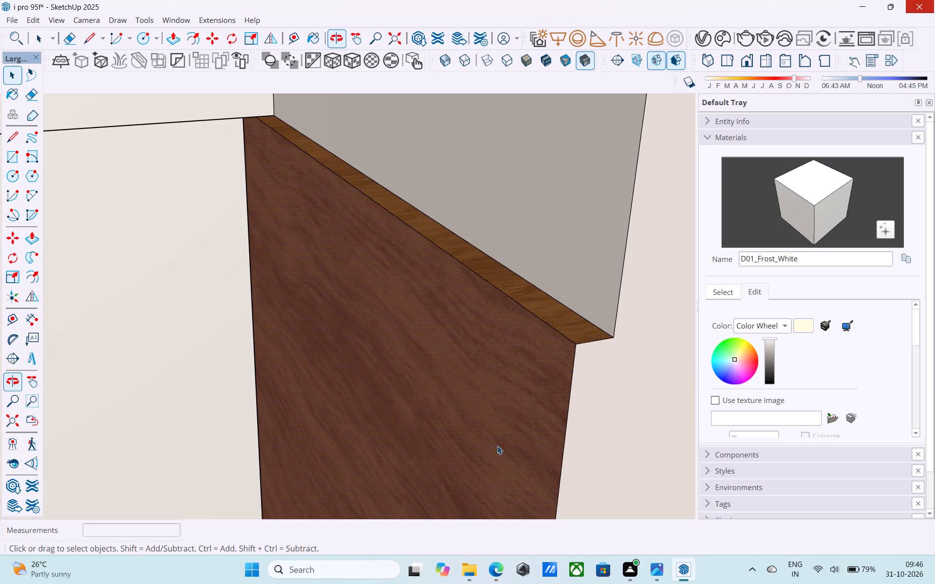
Erase the stray line along the top edge of the upper wood panel beside the corner box, and leave the group.
click(590, 312)
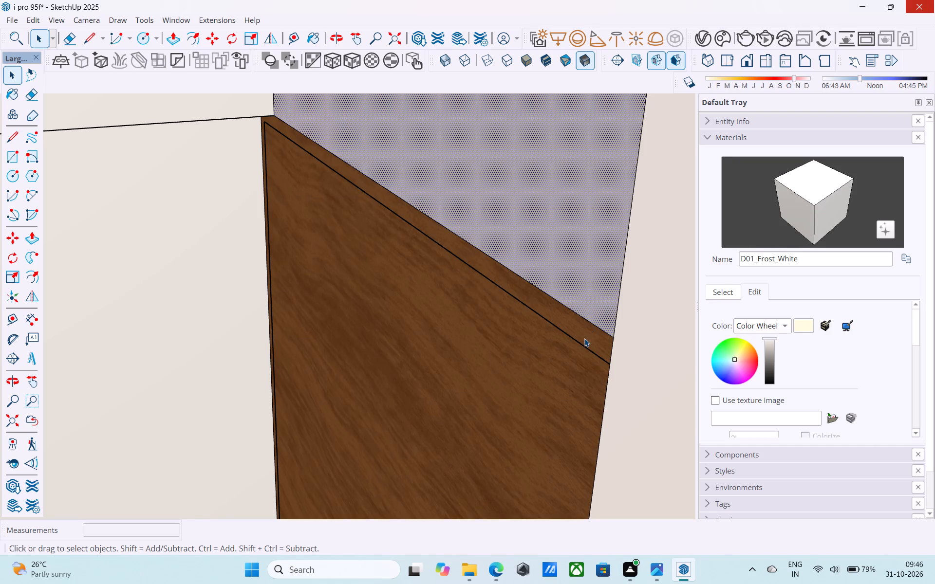
key(e)
drag(584, 338, 577, 354)
key(space)
scroll(576, 352, down, 1)
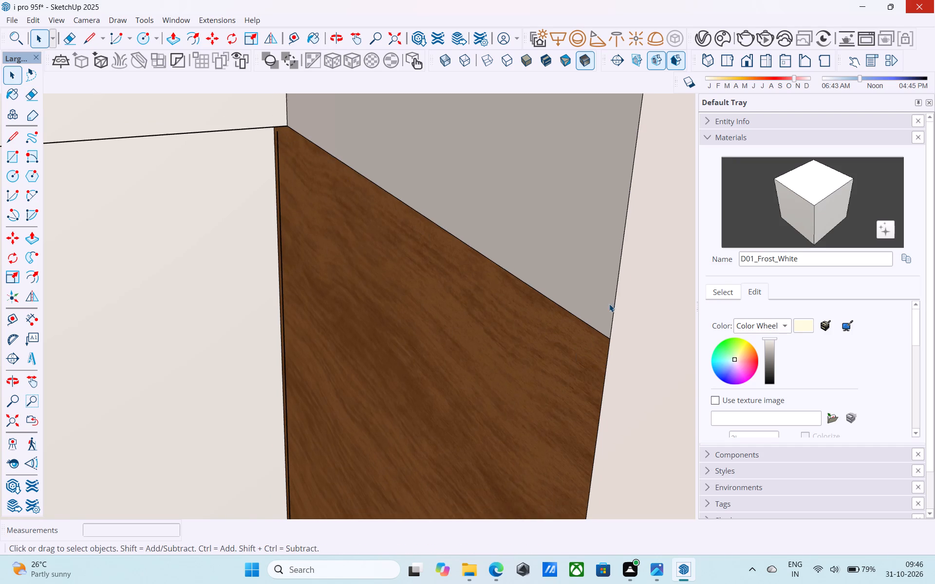
middle_drag(623, 283, 634, 265)
scroll(635, 262, down, 20)
scroll(635, 262, down, 6)
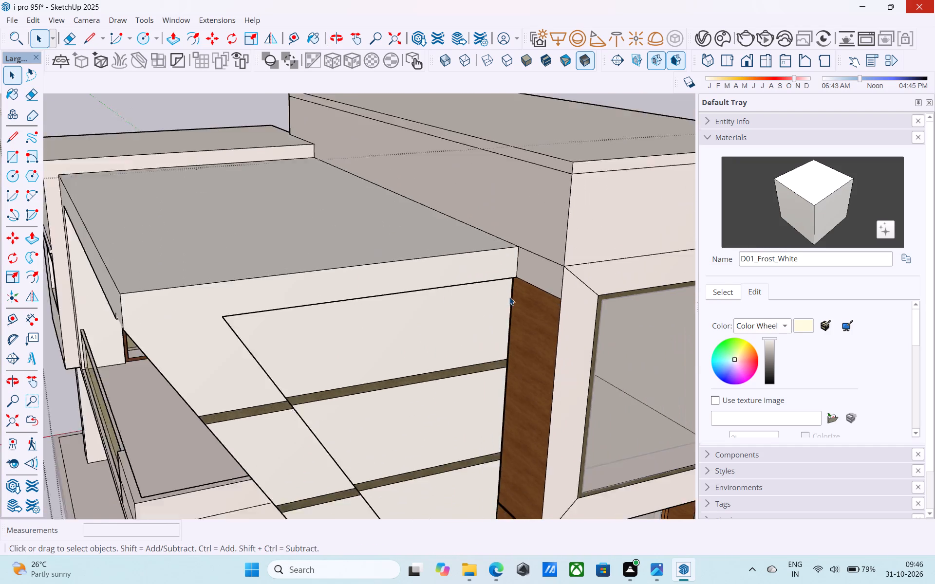
scroll(509, 297, down, 7)
middle_drag(504, 313, 588, 232)
scroll(589, 230, down, 4)
middle_drag(490, 318, 560, 248)
scroll(558, 256, down, 2)
middle_drag(549, 271, 537, 304)
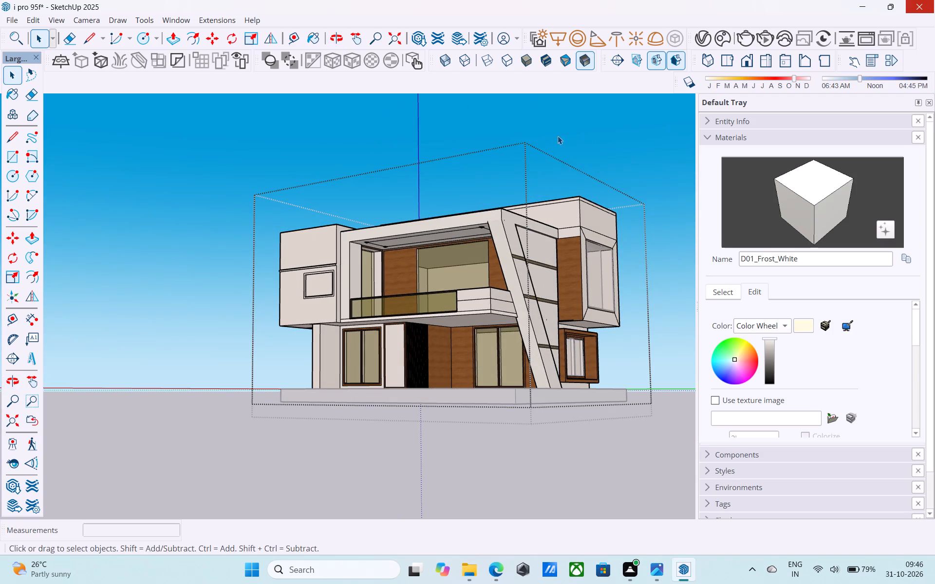
click(565, 126)
middle_drag(564, 167, 532, 180)
click(554, 143)
Run a V-Ray test render of the house from the front corner, and close it after checking.
middle_drag(538, 176, 517, 182)
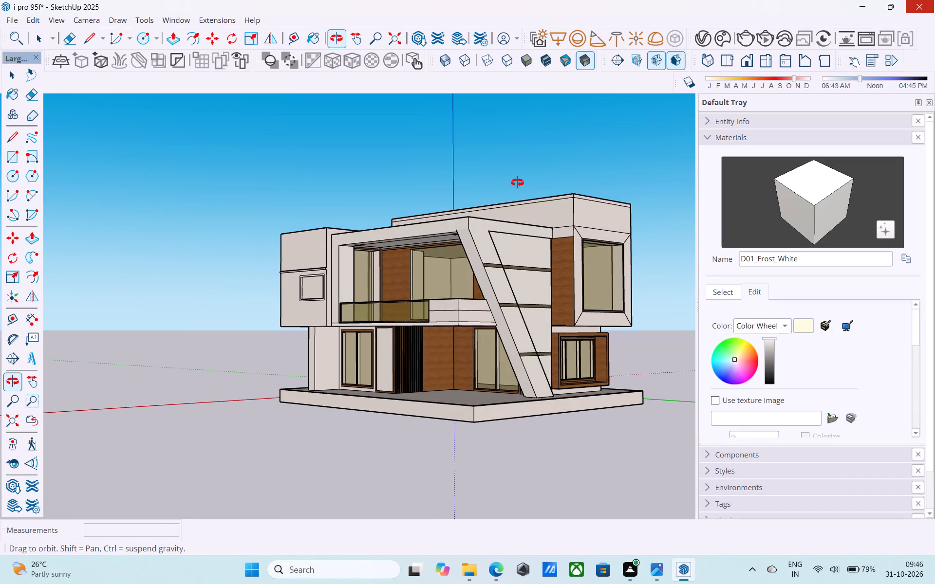
middle_drag(517, 182, 523, 189)
scroll(480, 201, up, 1)
middle_click(480, 201)
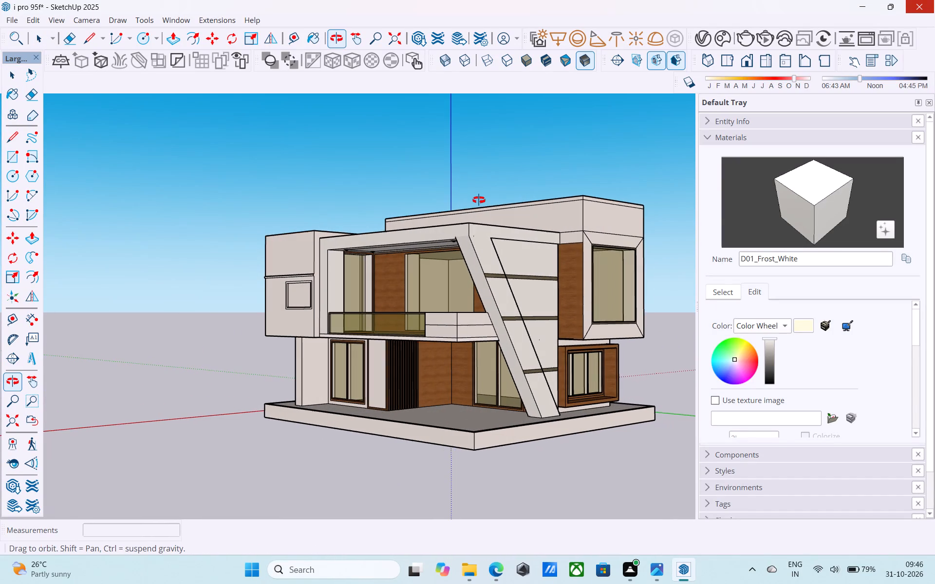
click(741, 33)
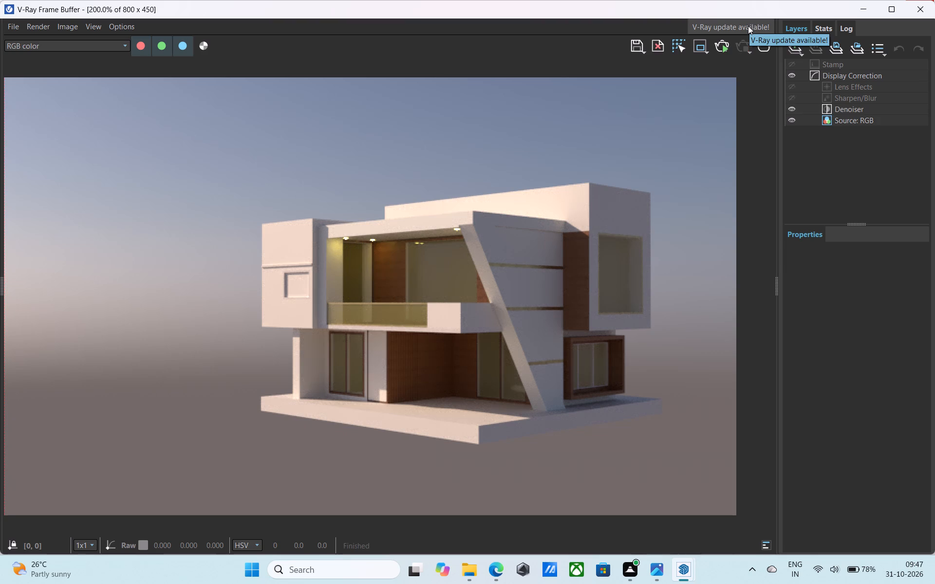
scroll(437, 328, up, 2)
scroll(437, 328, down, 2)
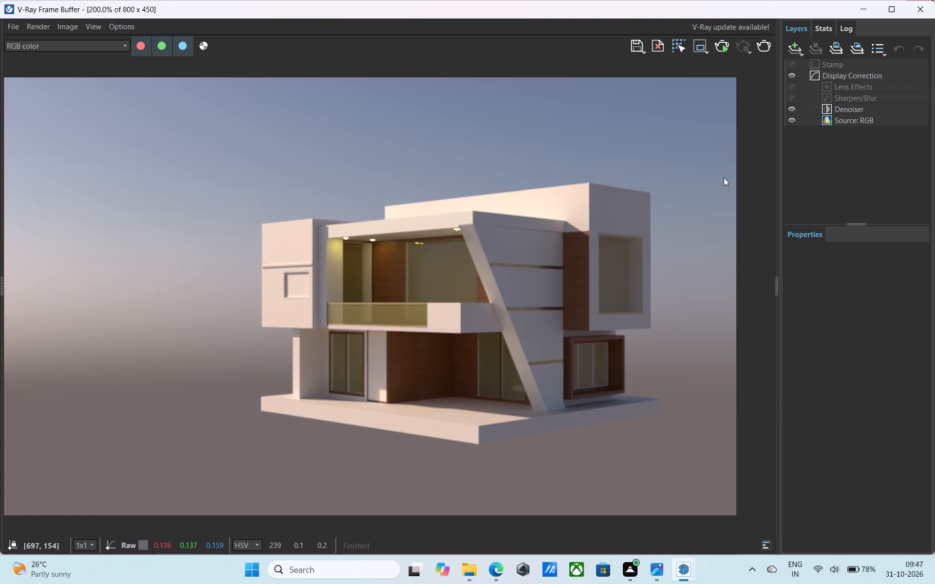
click(927, 10)
Examine the house's exterior from both sides, from below the slab and from the front.
middle_drag(520, 237, 493, 230)
scroll(493, 230, down, 3)
middle_drag(494, 230, 732, 246)
scroll(502, 259, down, 1)
middle_drag(415, 256, 692, 234)
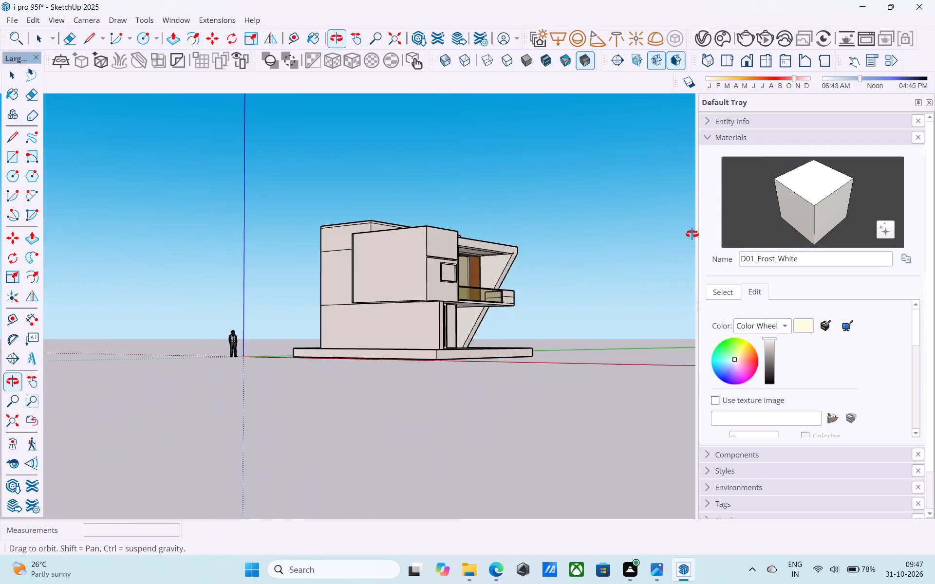
middle_drag(692, 234, 6, 245)
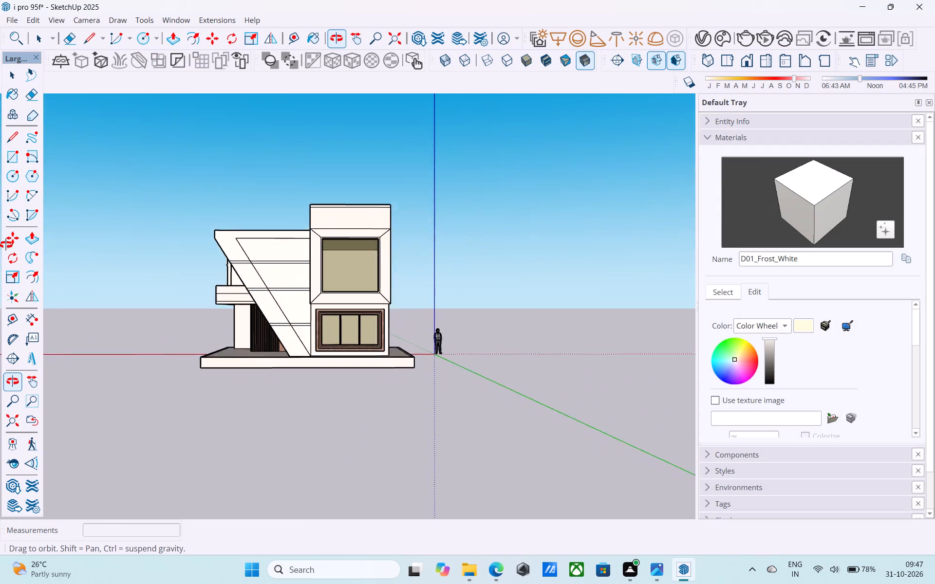
middle_drag(6, 245, 0, 276)
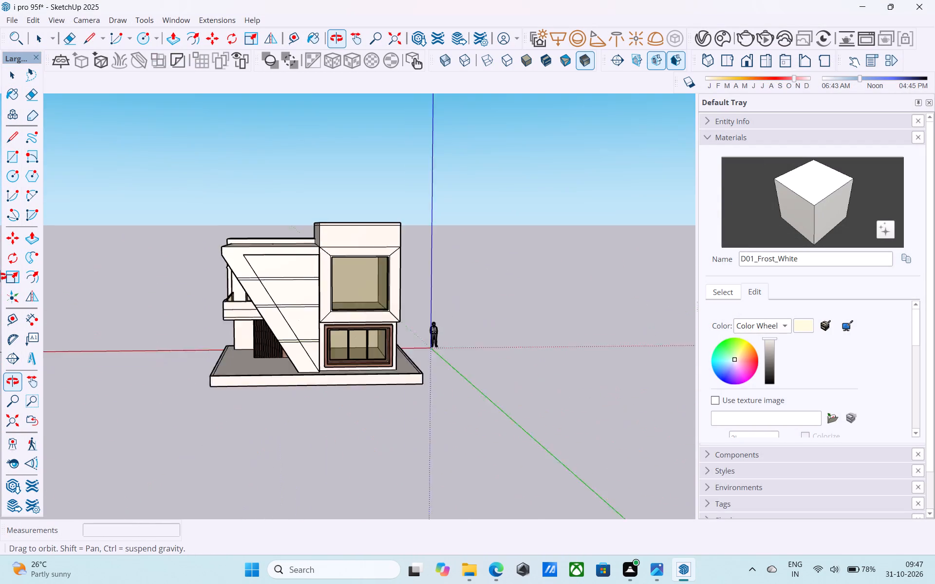
middle_drag(0, 276, 0, 276)
scroll(208, 260, up, 4)
middle_drag(371, 306, 692, 229)
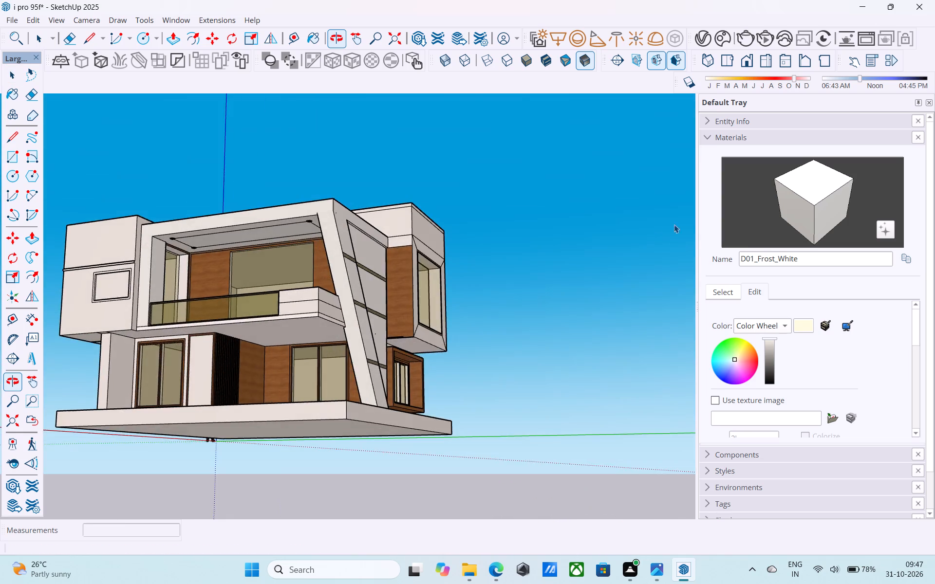
middle_drag(367, 251, 476, 320)
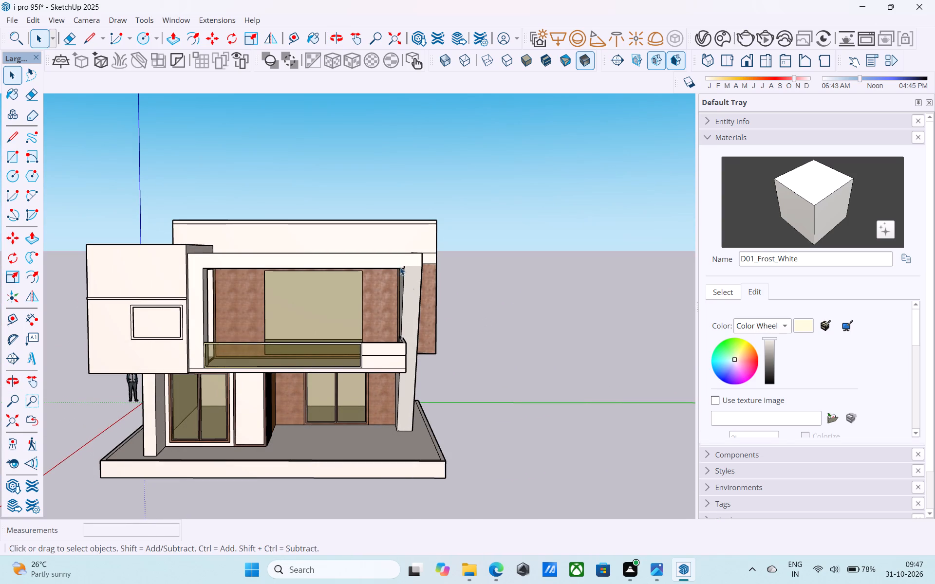
Open the house group and erase the stray mark on the balcony roof beside the upper corner box.
scroll(408, 255, up, 19)
key(space)
scroll(421, 251, down, 8)
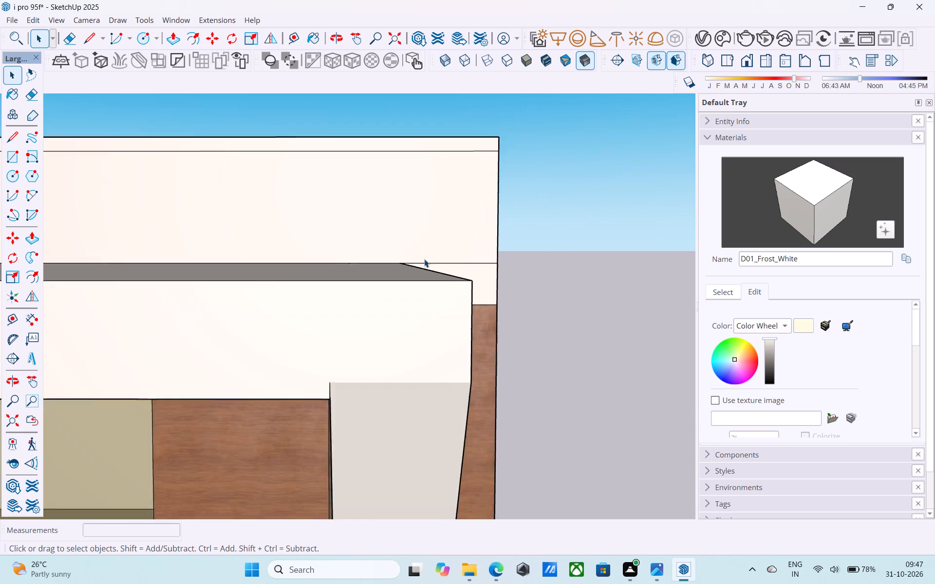
scroll(424, 259, down, 5)
middle_drag(428, 260, 431, 329)
scroll(431, 329, down, 15)
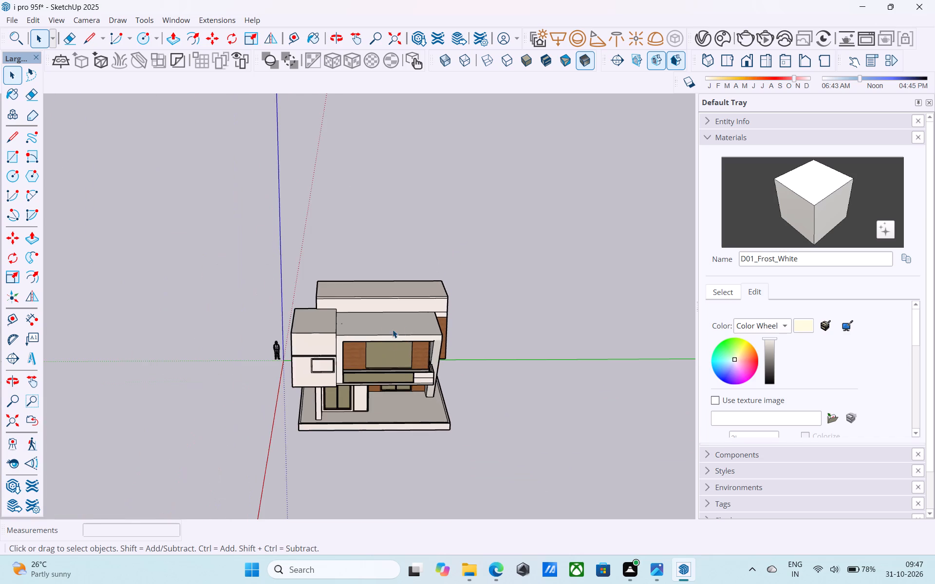
middle_drag(393, 329, 391, 339)
scroll(373, 343, up, 13)
double_click(327, 316)
scroll(332, 312, up, 7)
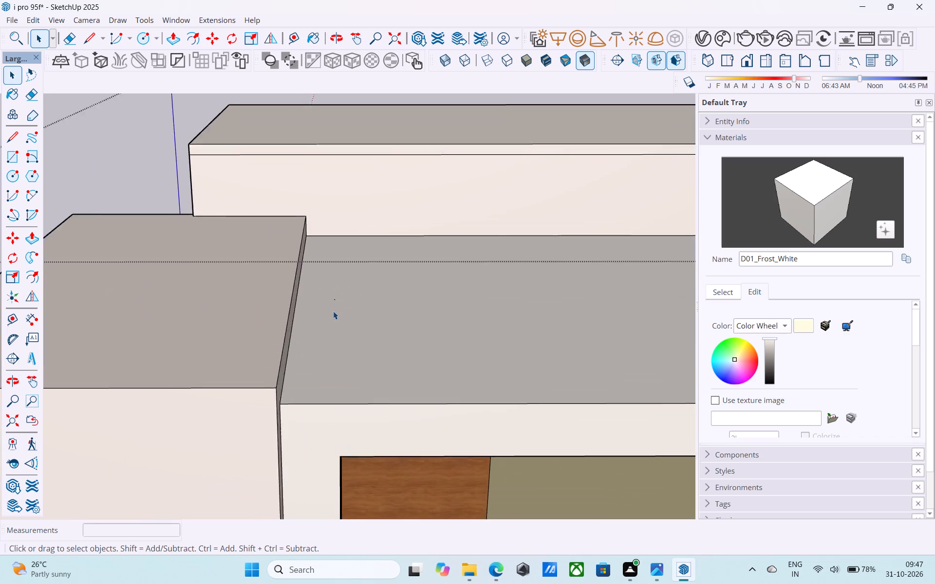
double_click(334, 310)
scroll(334, 305, up, 5)
key(e)
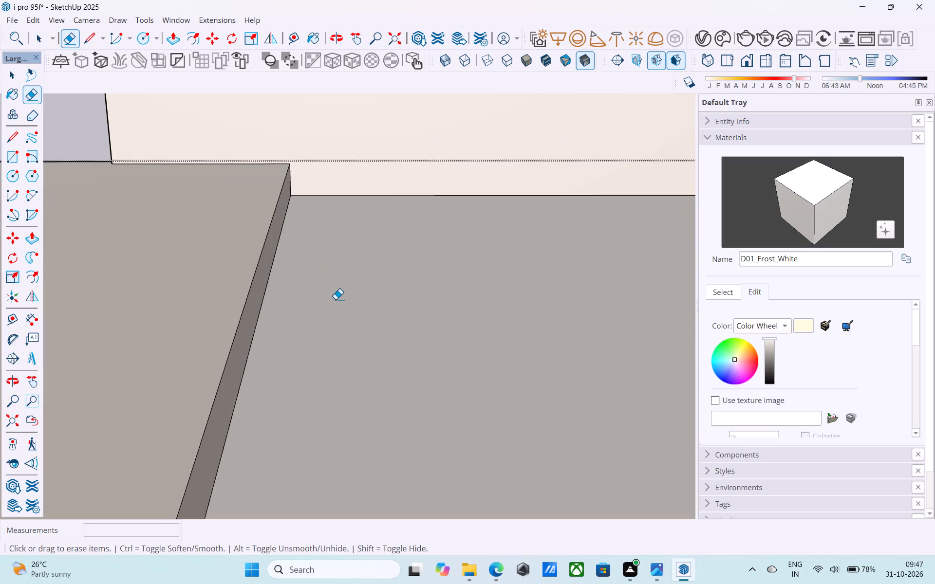
drag(336, 299, 336, 283)
key(space)
Erase the stray lines across the underside and down the outer side of the upper corner box.
scroll(338, 283, down, 13)
middle_drag(337, 287, 376, 258)
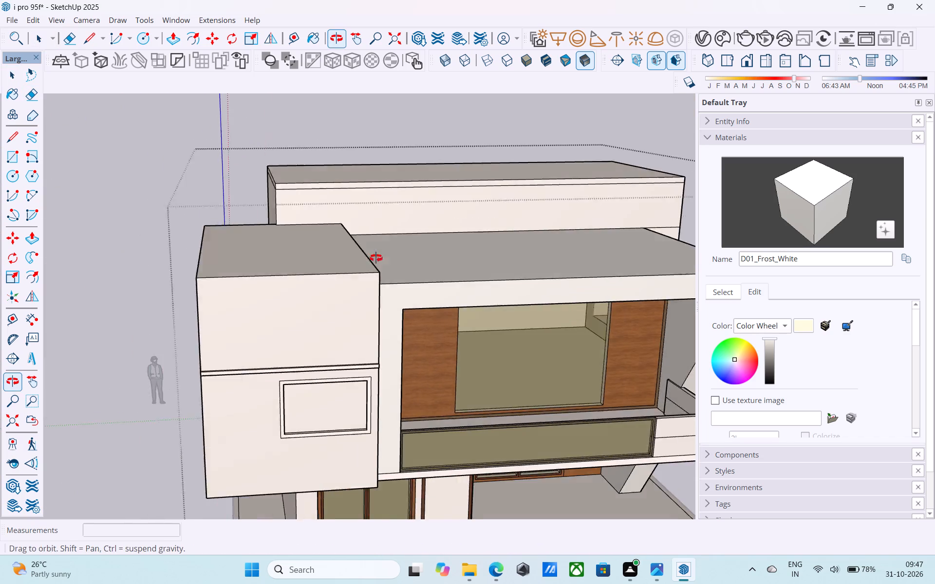
middle_drag(376, 258, 379, 255)
scroll(379, 254, down, 5)
middle_drag(374, 303, 215, 283)
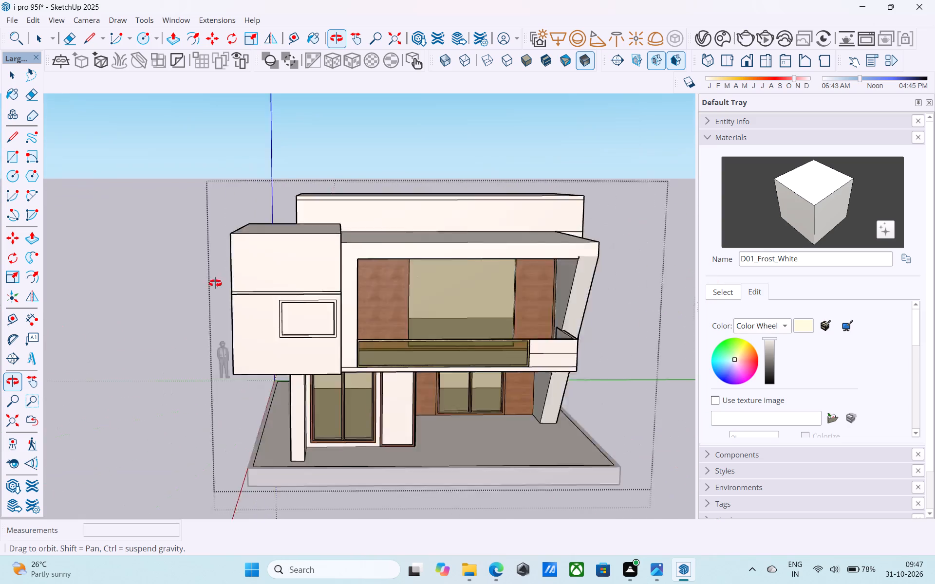
middle_drag(215, 283, 391, 122)
scroll(301, 257, up, 5)
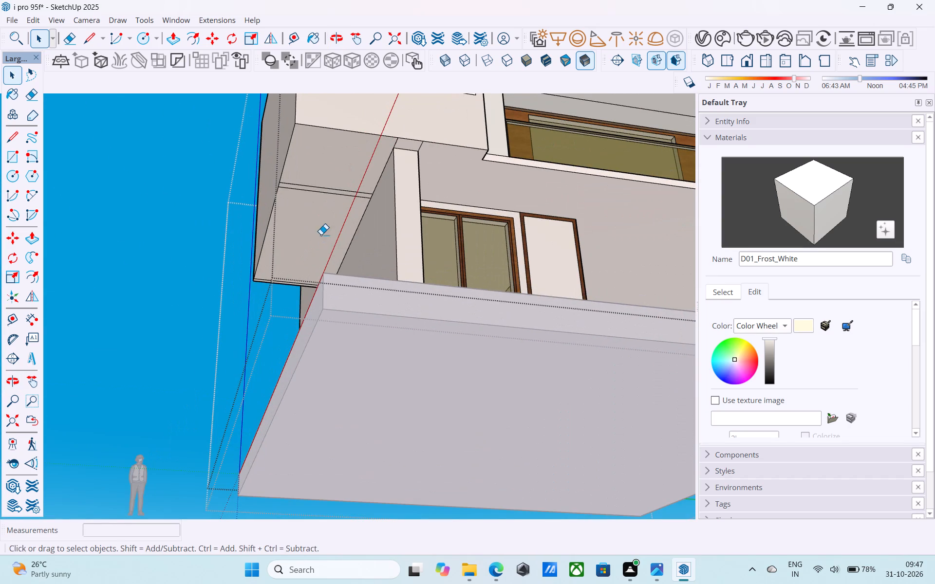
key(e)
drag(309, 179, 318, 201)
middle_drag(303, 242, 412, 228)
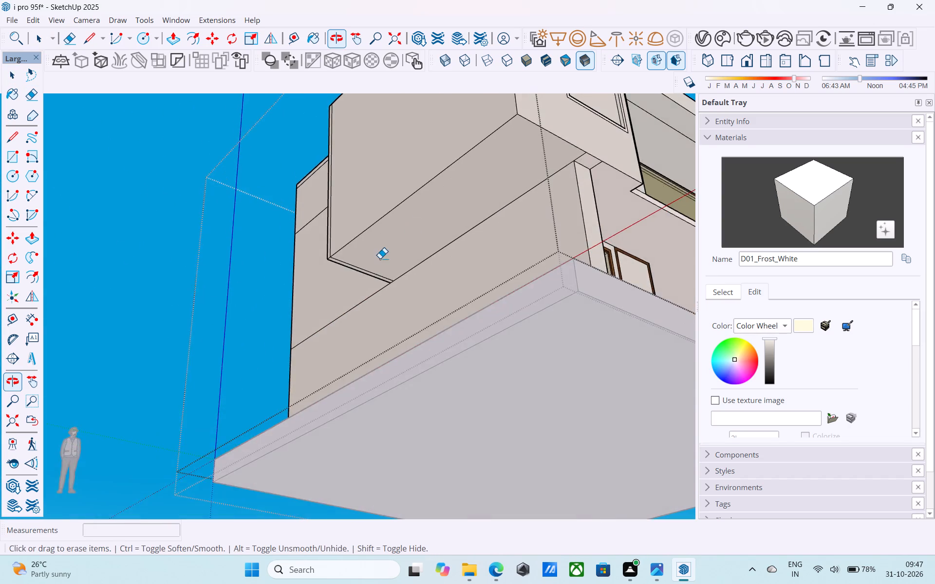
scroll(380, 258, up, 6)
drag(345, 252, 346, 260)
middle_drag(344, 258, 398, 342)
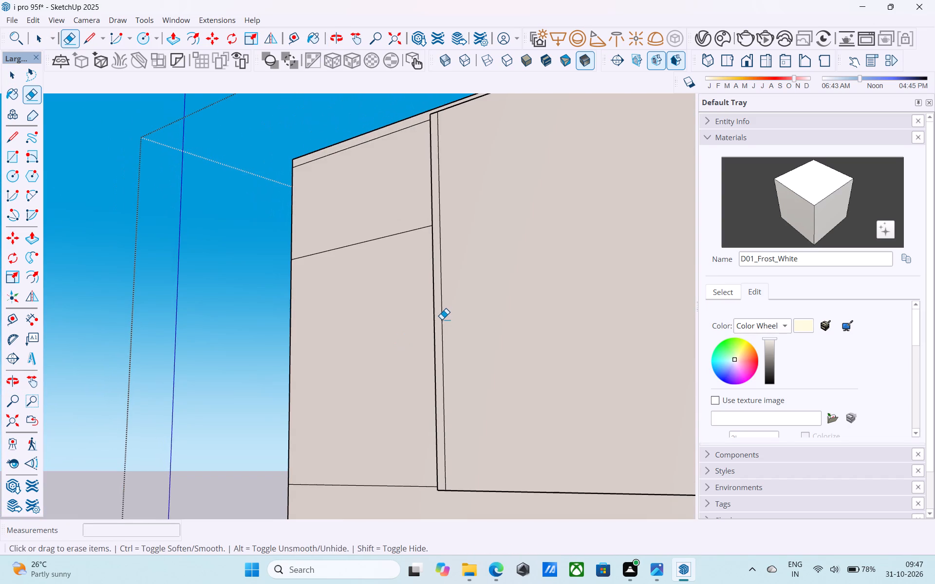
click(442, 319)
Erase the stray line on the underside of the projecting window box beside the wood panel.
scroll(438, 319, down, 7)
middle_drag(431, 328, 264, 418)
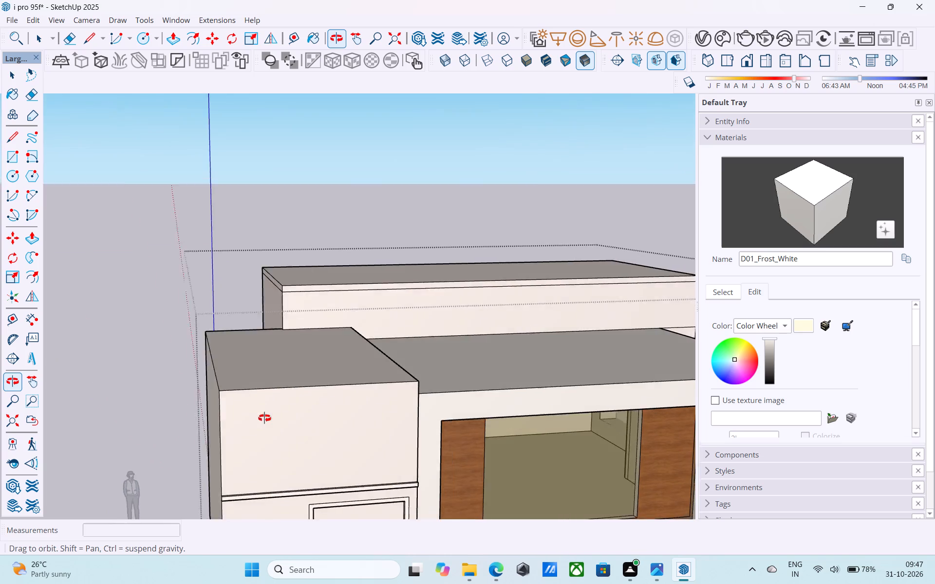
middle_drag(264, 418, 150, 382)
scroll(451, 317, down, 3)
middle_drag(508, 315, 345, 357)
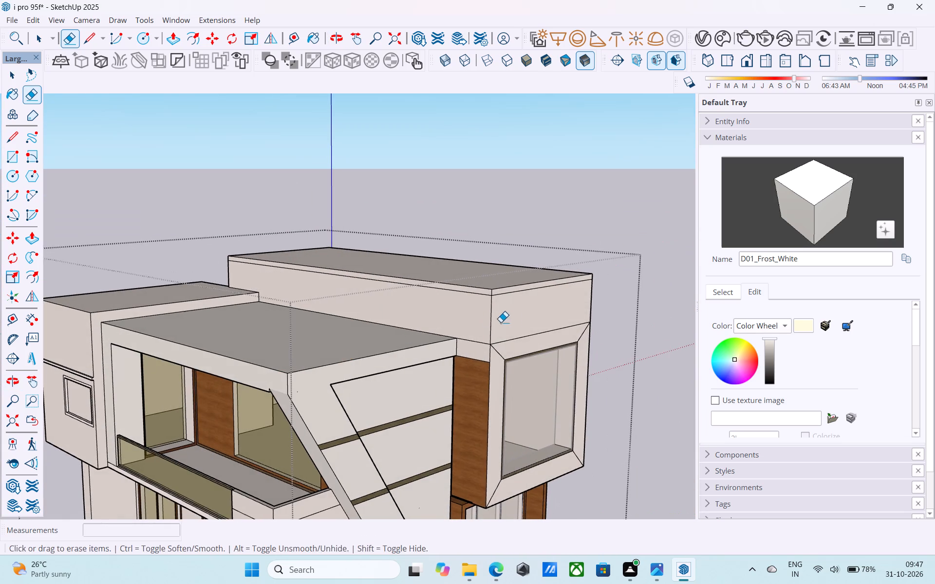
middle_drag(520, 326, 462, 149)
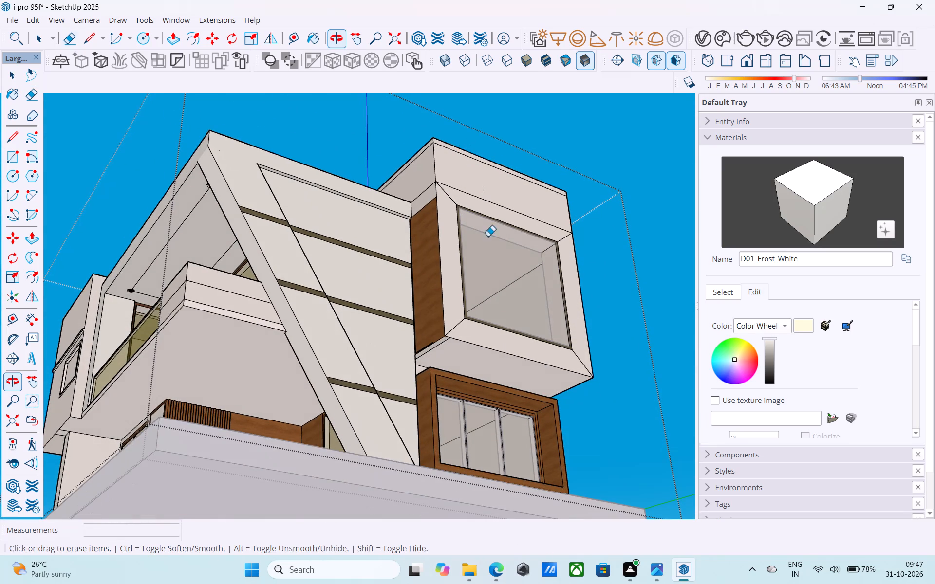
scroll(455, 369, up, 8)
drag(432, 323, 428, 321)
scroll(426, 322, down, 5)
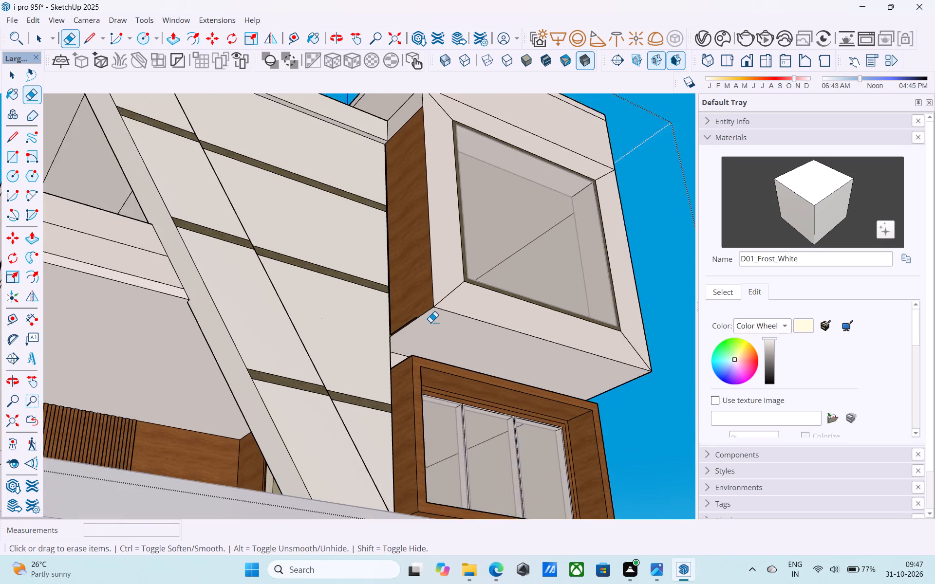
Erase the thin band line below the roof edge on the upper block's long rear face and window end.
scroll(430, 321, down, 5)
middle_drag(518, 334, 133, 457)
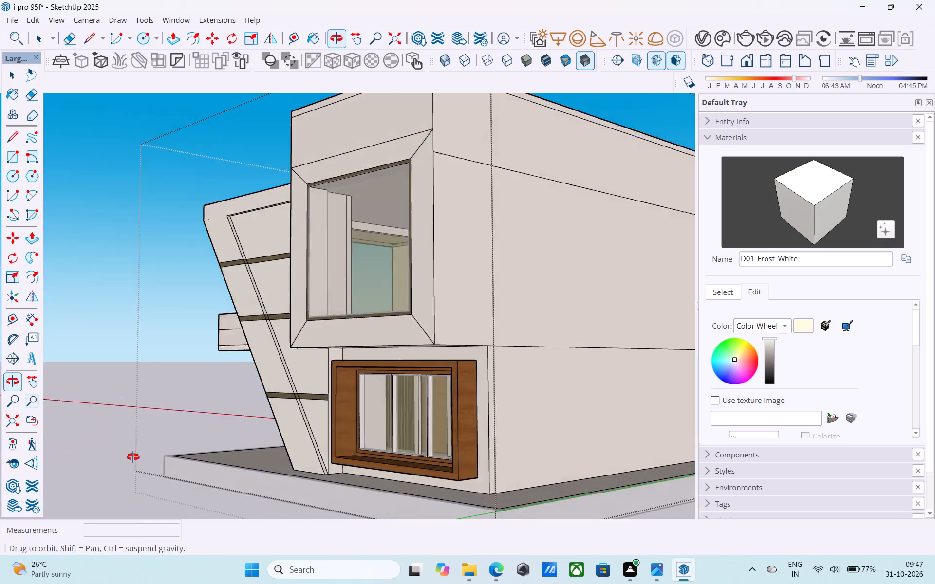
middle_drag(133, 457, 214, 419)
middle_drag(537, 334, 503, 451)
scroll(492, 416, down, 5)
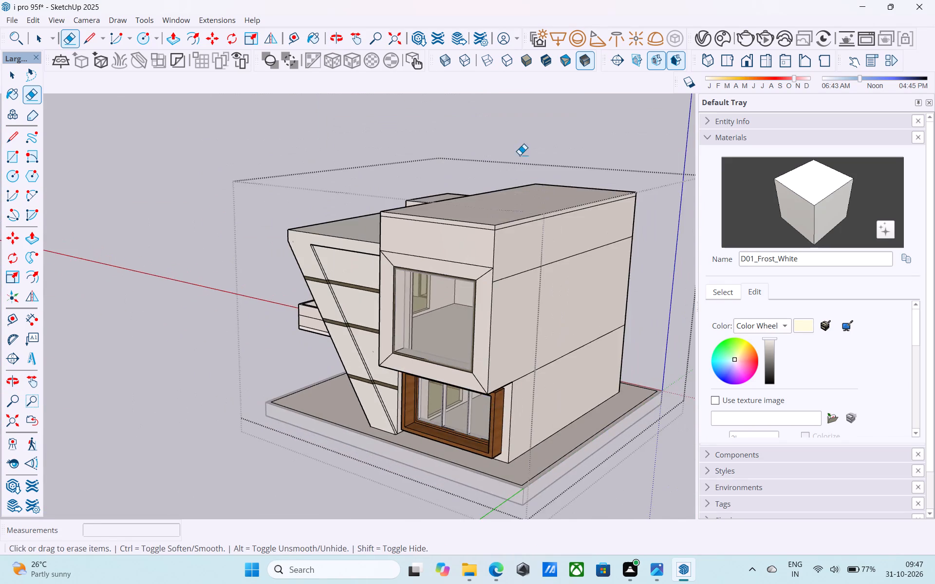
scroll(520, 155, up, 12)
click(480, 273)
click(474, 268)
drag(475, 271, 478, 275)
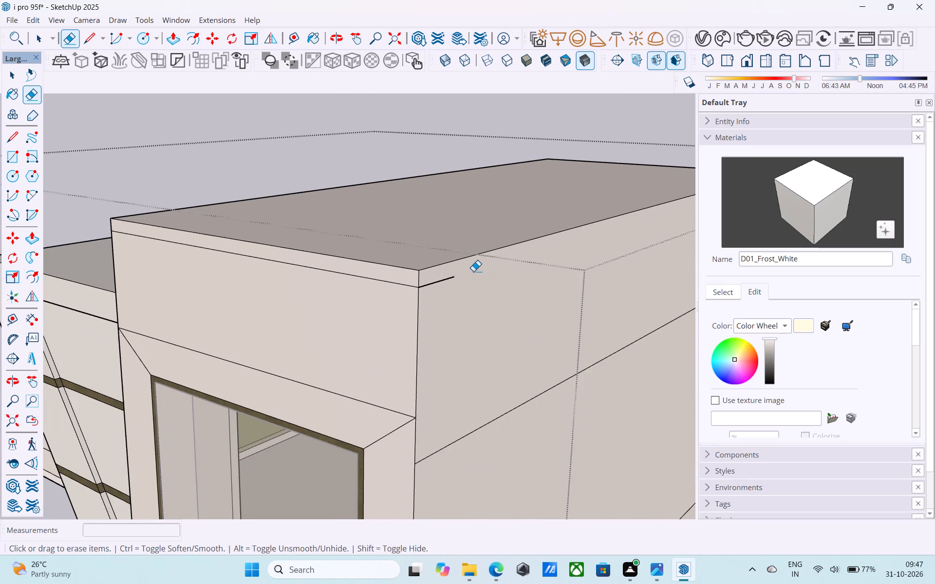
drag(454, 278, 451, 284)
click(410, 285)
click(457, 278)
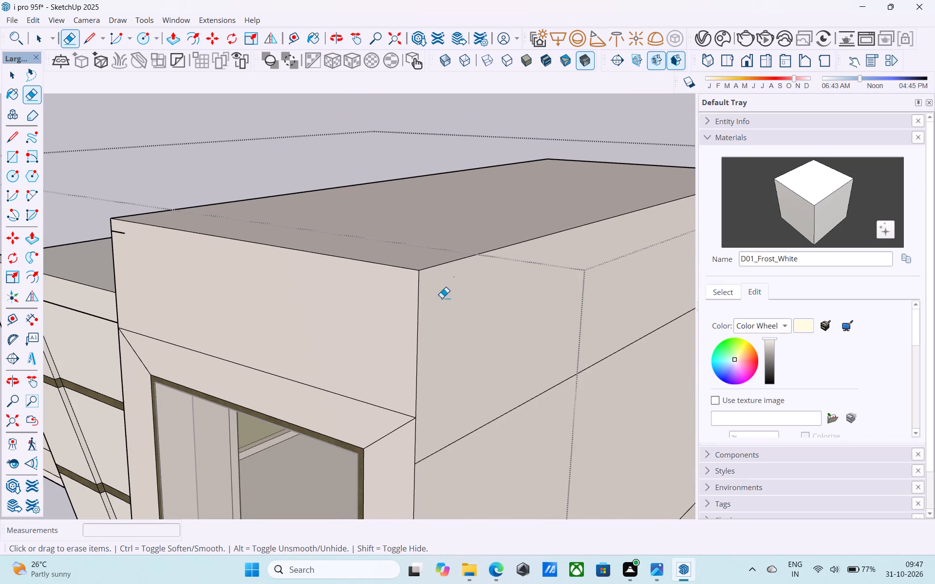
drag(462, 276, 449, 281)
Erase the leftover line stub at the window end's front corner and the band line along the upper block's front face.
scroll(473, 273, down, 3)
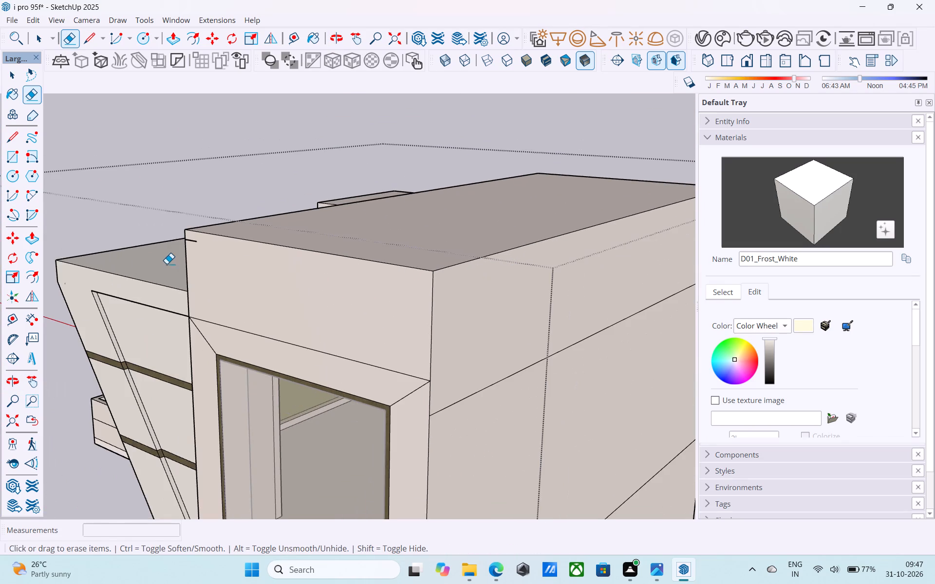
middle_drag(212, 261, 443, 261)
scroll(544, 232, down, 5)
middle_drag(325, 272, 418, 263)
scroll(400, 248, up, 9)
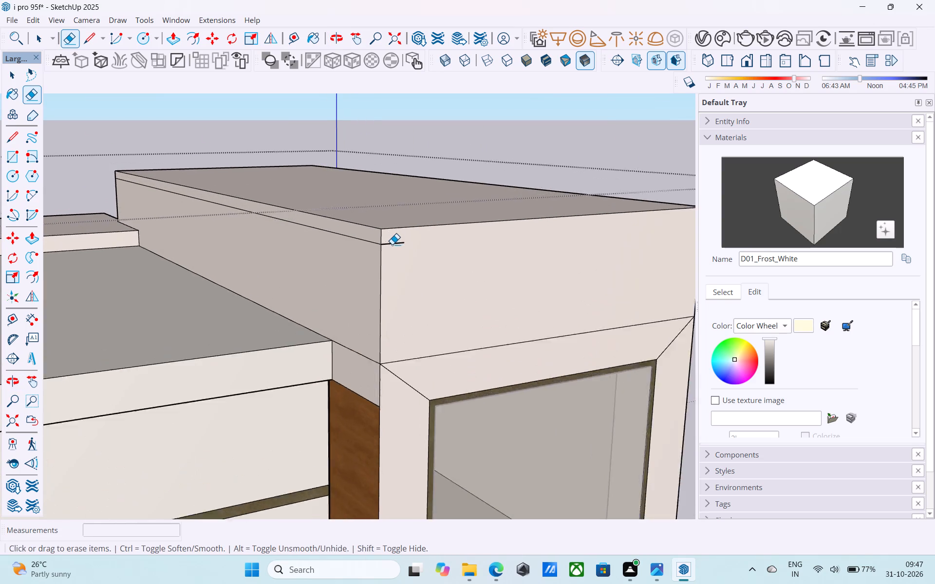
click(392, 242)
drag(341, 233, 342, 251)
Erase the band line and leftover stubs below the roof edge at the upper block's end near the corner box.
scroll(342, 268, down, 6)
middle_drag(345, 272, 665, 292)
scroll(662, 284, down, 5)
middle_drag(237, 319, 576, 294)
middle_drag(272, 274, 473, 272)
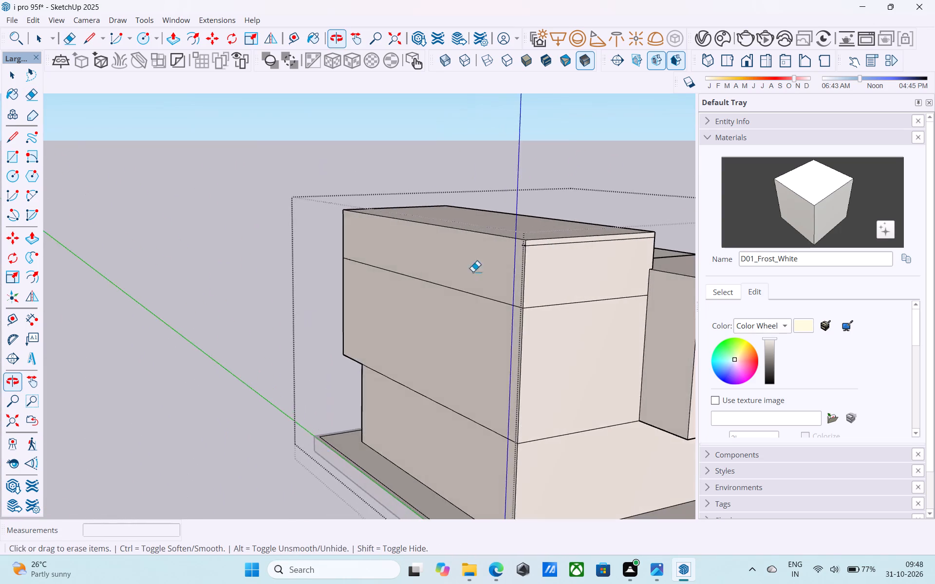
middle_drag(473, 272, 456, 274)
scroll(581, 240, up, 12)
drag(466, 244, 456, 288)
scroll(389, 262, up, 10)
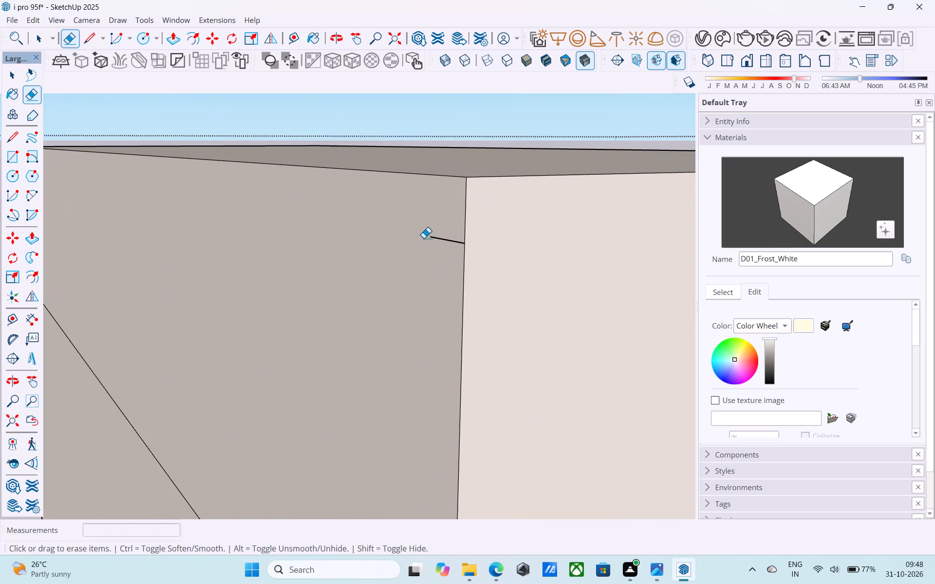
drag(428, 235, 432, 263)
scroll(357, 295, down, 16)
middle_drag(504, 303, 325, 333)
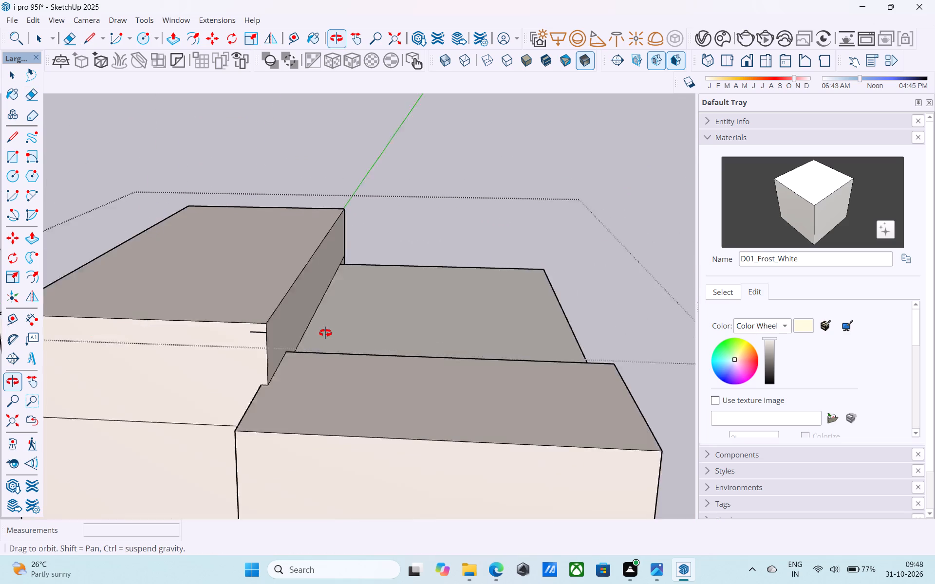
middle_drag(325, 333, 324, 332)
scroll(205, 343, up, 5)
click(206, 337)
Erase the line above the wood panel between the balcony roof and the projecting window box.
scroll(330, 302, down, 9)
middle_drag(407, 293, 132, 325)
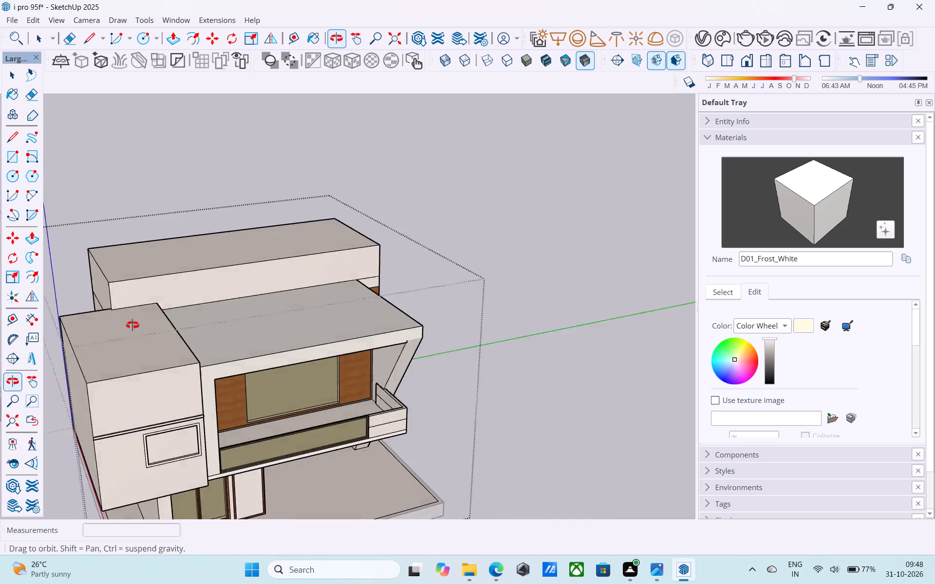
middle_drag(132, 325, 94, 351)
scroll(244, 297, up, 8)
drag(371, 283, 373, 298)
Save the model after viewing the cleaned house from the front corner.
scroll(449, 295, down, 9)
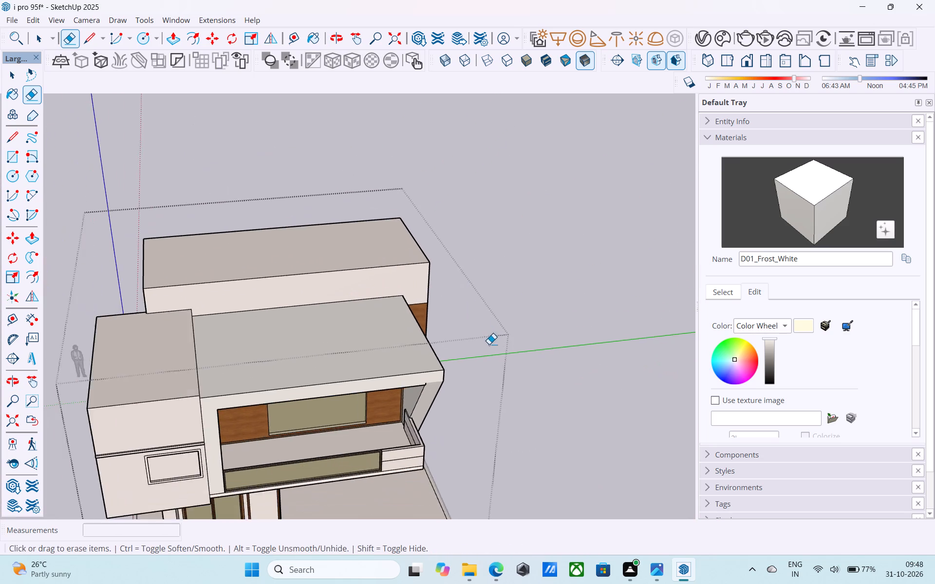
scroll(499, 344, down, 2)
middle_drag(465, 351, 154, 309)
scroll(484, 271, down, 5)
middle_drag(529, 280, 605, 219)
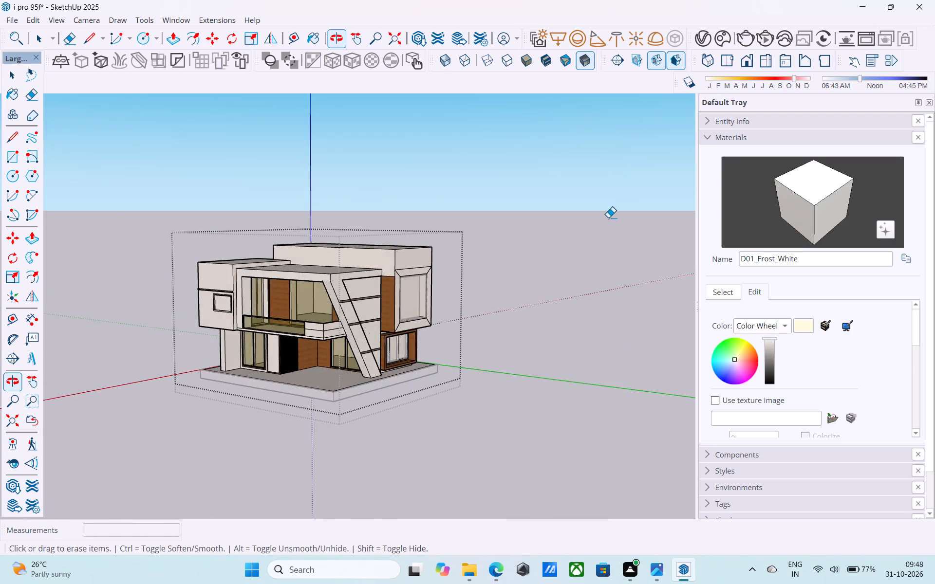
scroll(608, 218, down, 5)
middle_drag(445, 251, 398, 192)
scroll(398, 192, up, 9)
key(space)
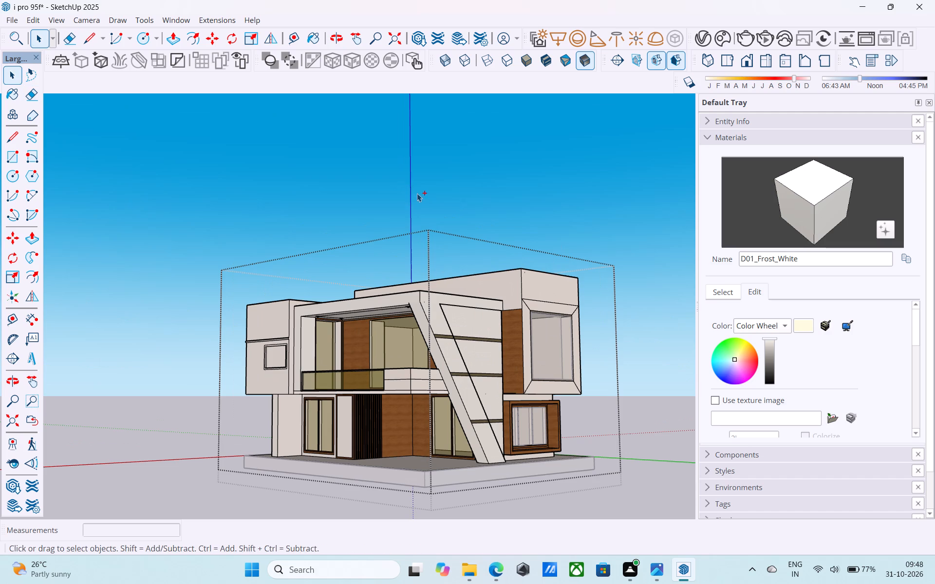
key(ctrl+s)
scroll(378, 198, down, 5)
middle_drag(367, 202, 389, 266)
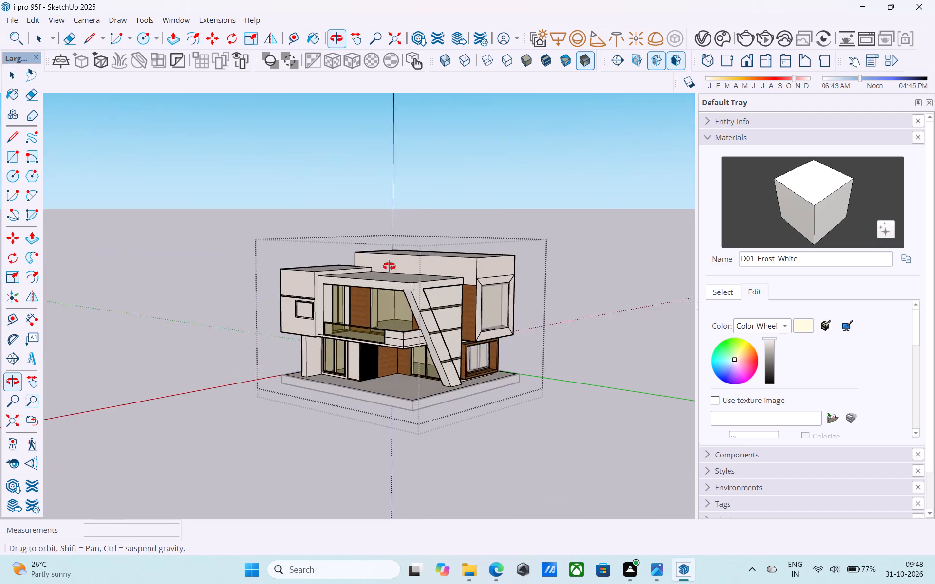
middle_drag(389, 266, 391, 297)
middle_drag(468, 261, 467, 233)
scroll(467, 233, up, 4)
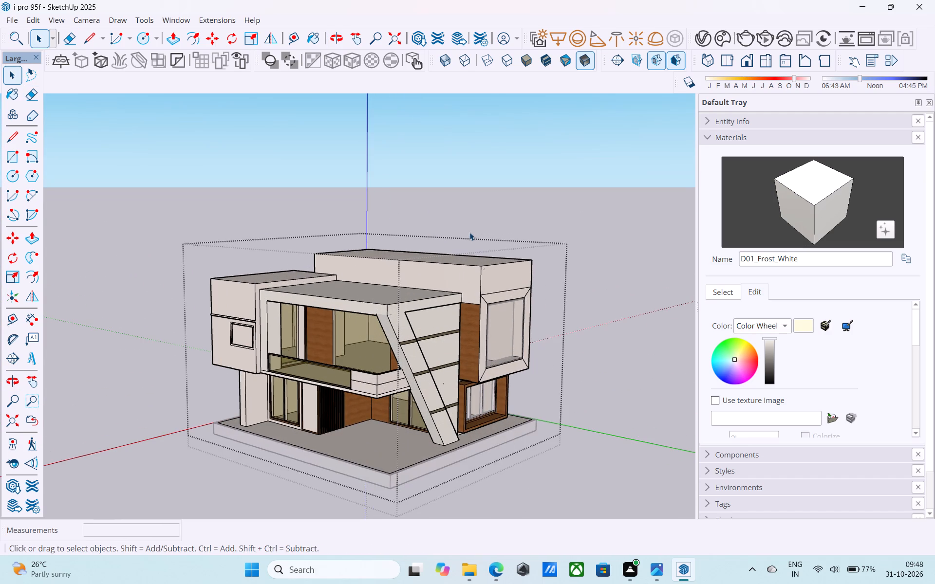
scroll(469, 232, up, 1)
key(ctrl+s)
Examine the house from the front corner, from above and from below the slab.
scroll(368, 207, down, 1)
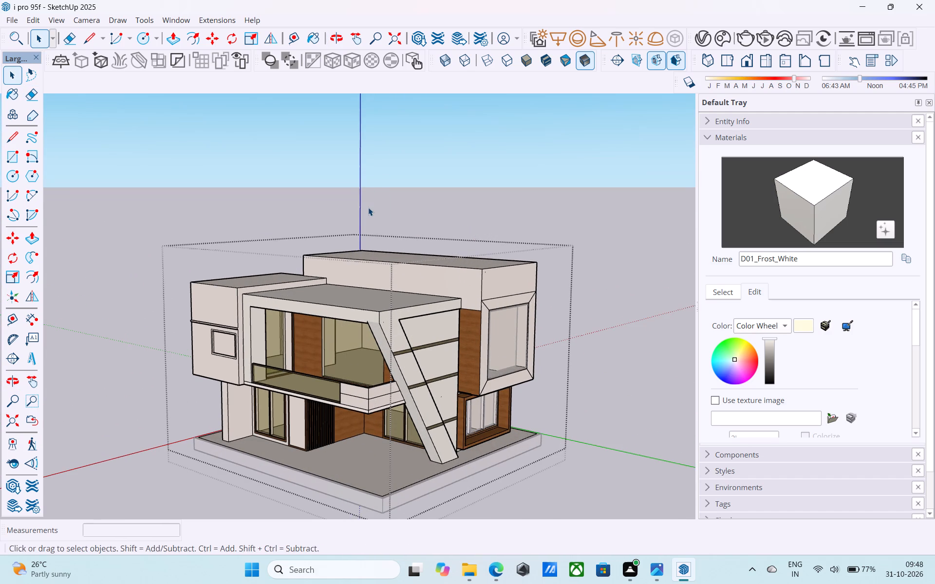
scroll(368, 207, down, 1)
middle_drag(368, 207, 357, 199)
middle_drag(416, 335, 356, 261)
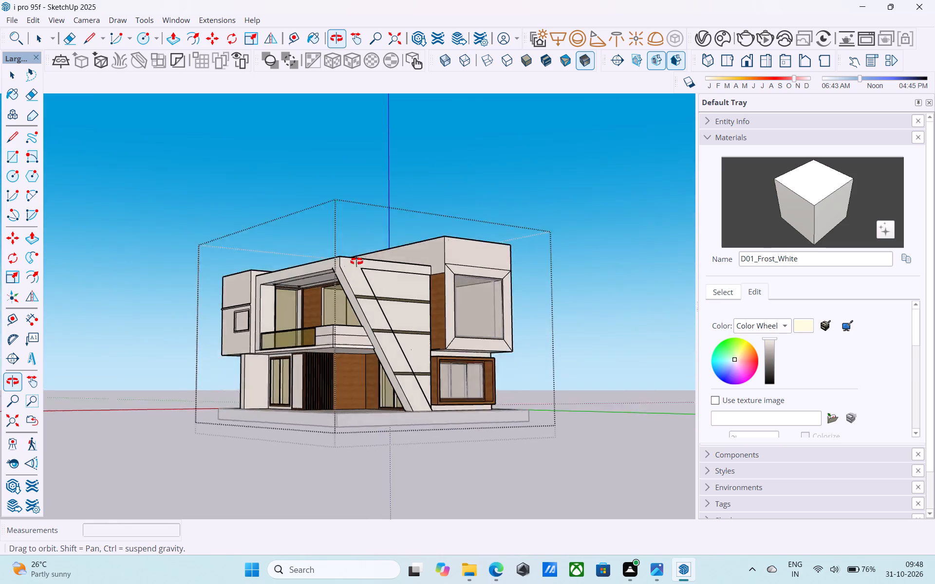
middle_drag(356, 261, 378, 203)
scroll(349, 303, up, 4)
middle_drag(357, 284, 389, 324)
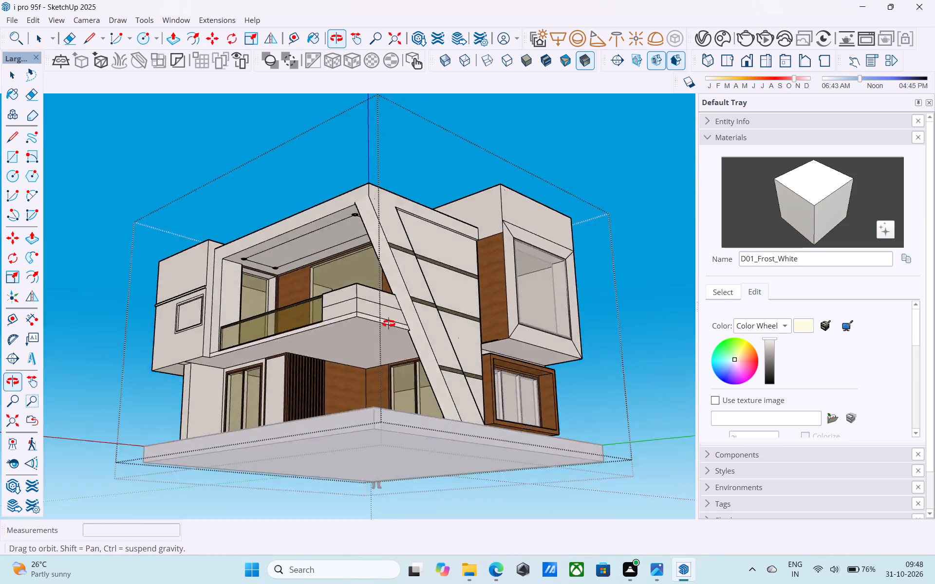
middle_drag(389, 324, 374, 386)
middle_drag(479, 387, 474, 397)
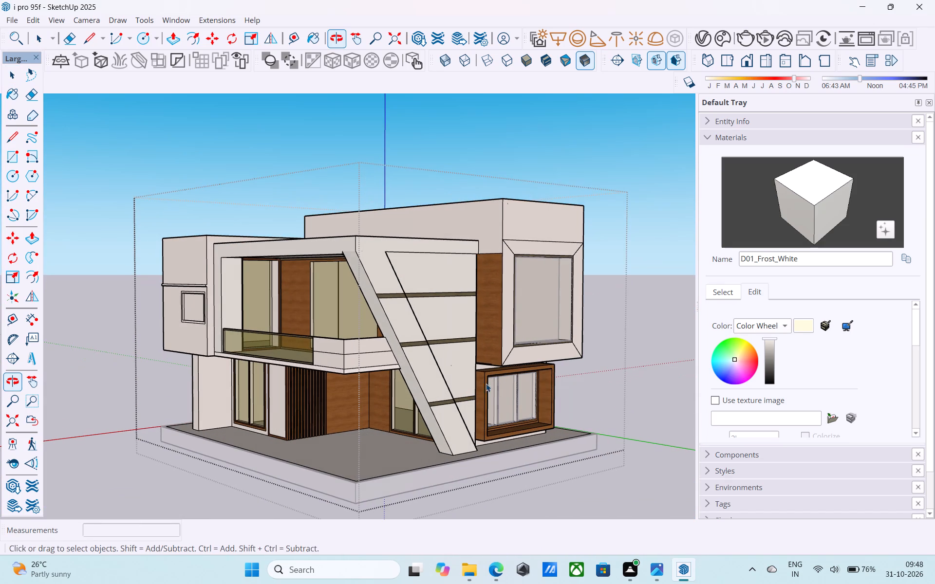
Leave the house group and save the model.
click(653, 238)
click(658, 241)
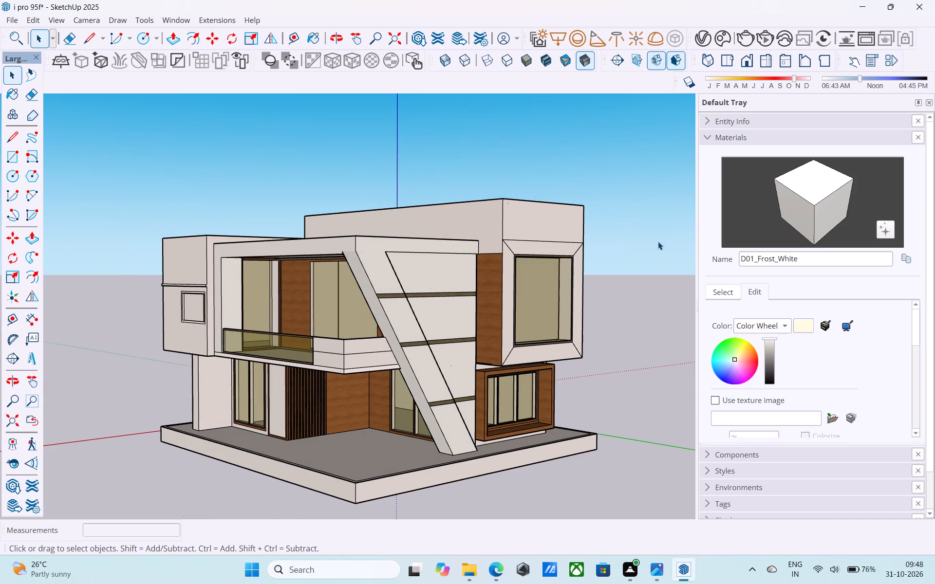
middle_drag(658, 241, 650, 243)
scroll(643, 248, down, 1)
middle_drag(643, 248, 637, 251)
key(ctrl+s)
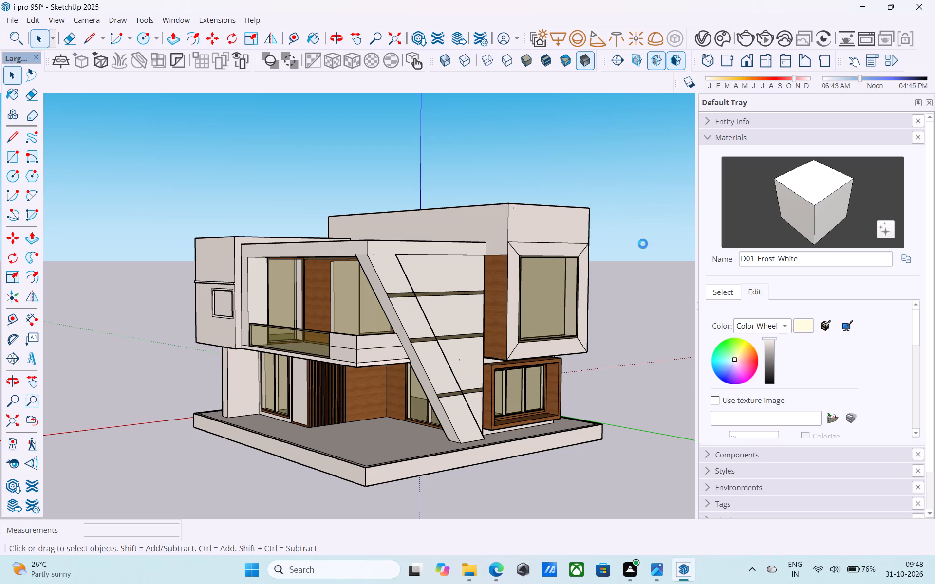
Examine the house's side, rear and front faces and the underside of the balcony roof for leftover lines.
middle_drag(557, 338, 102, 427)
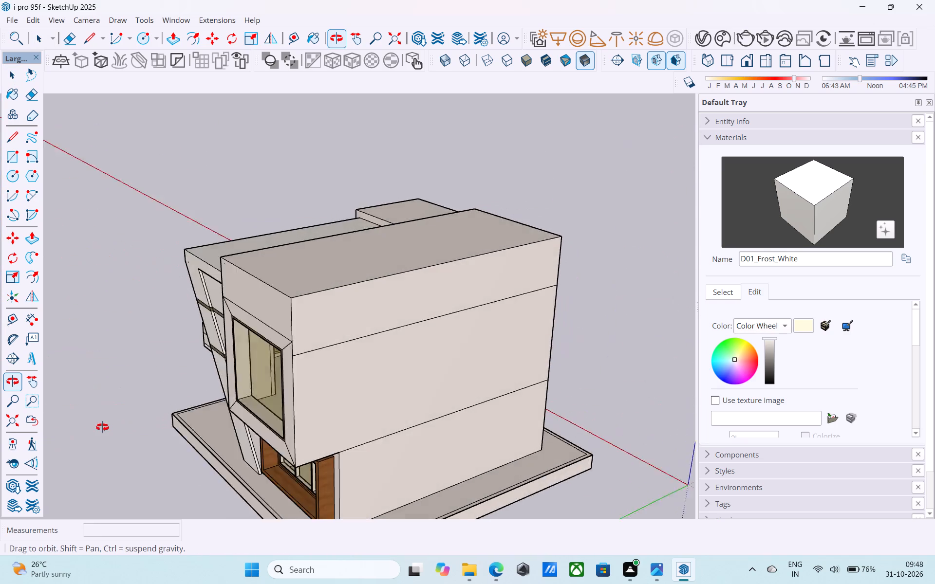
middle_drag(102, 427, 503, 337)
middle_drag(346, 344, 773, 323)
middle_drag(378, 326, 812, 324)
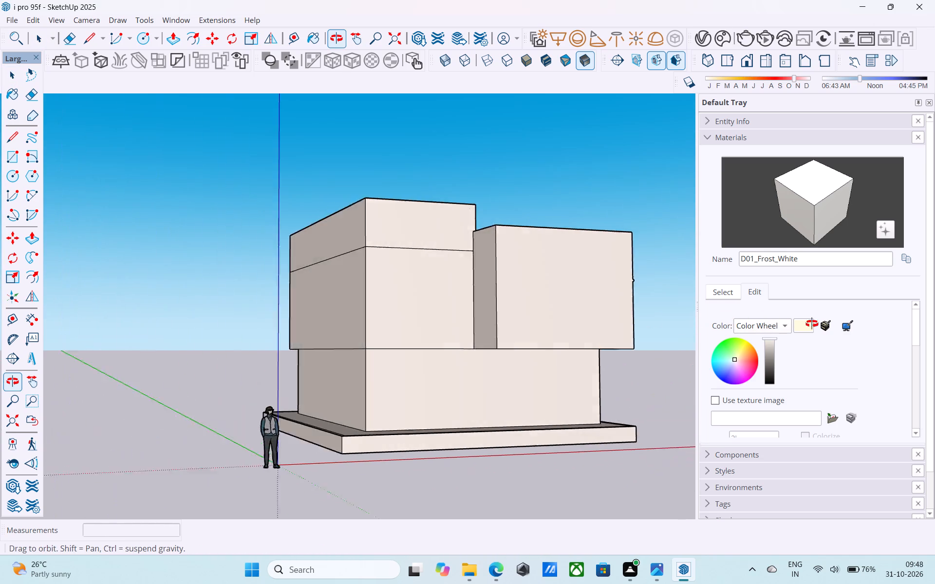
middle_drag(812, 324, 101, 347)
scroll(101, 347, up, 4)
middle_drag(283, 336, 292, 282)
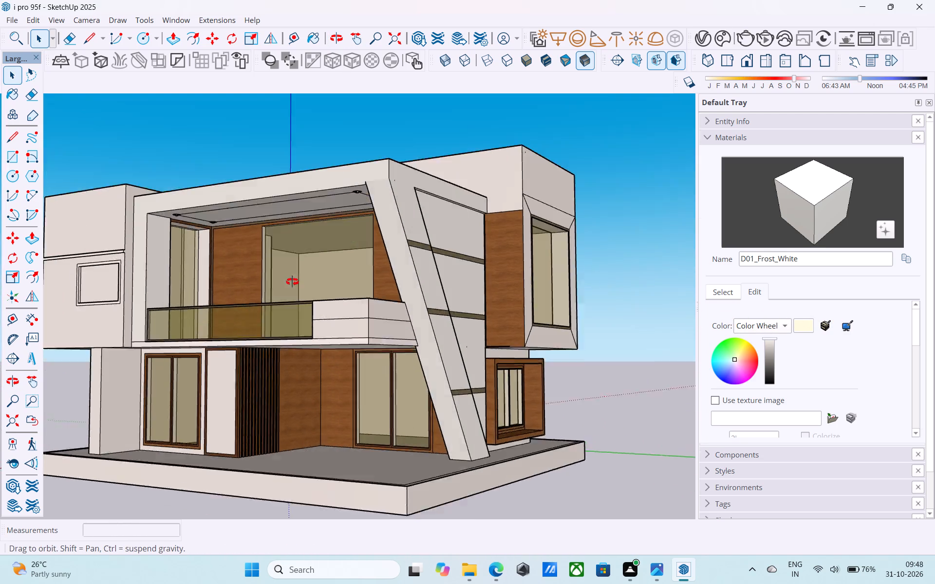
middle_drag(292, 282, 531, 234)
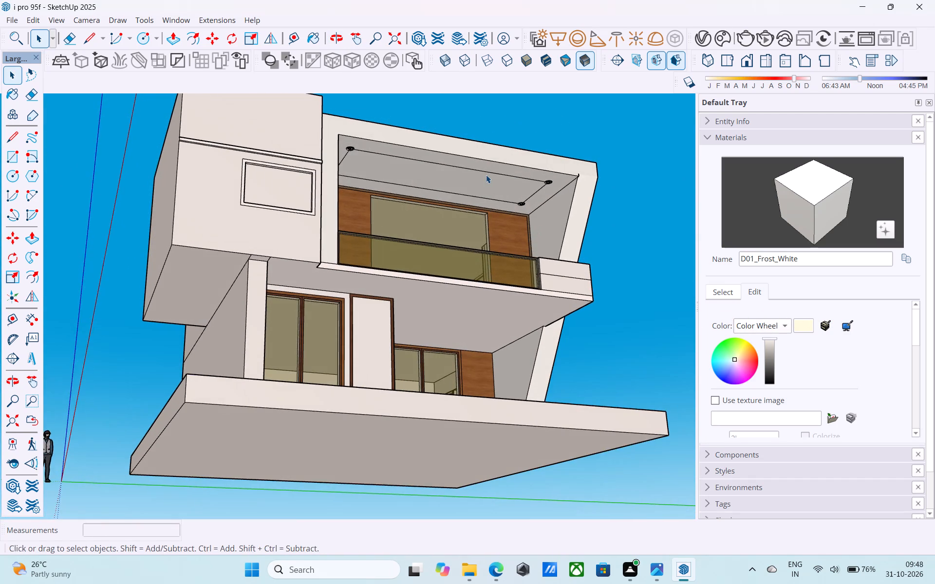
Open the house group and erase the four guide lines joining the ceiling lights under the balcony roof.
triple_click(486, 175)
click(486, 175)
scroll(486, 175, up, 7)
key(e)
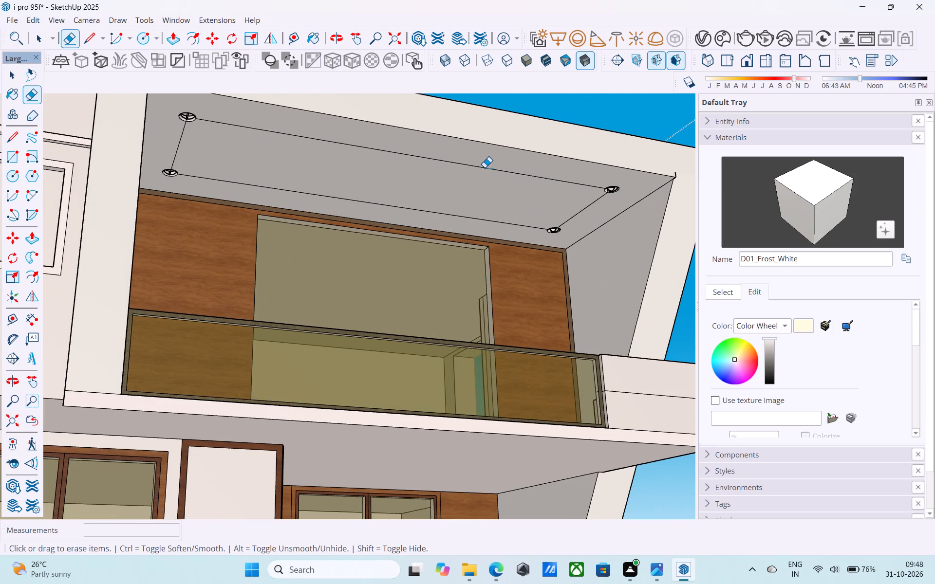
click(485, 167)
click(408, 212)
click(371, 201)
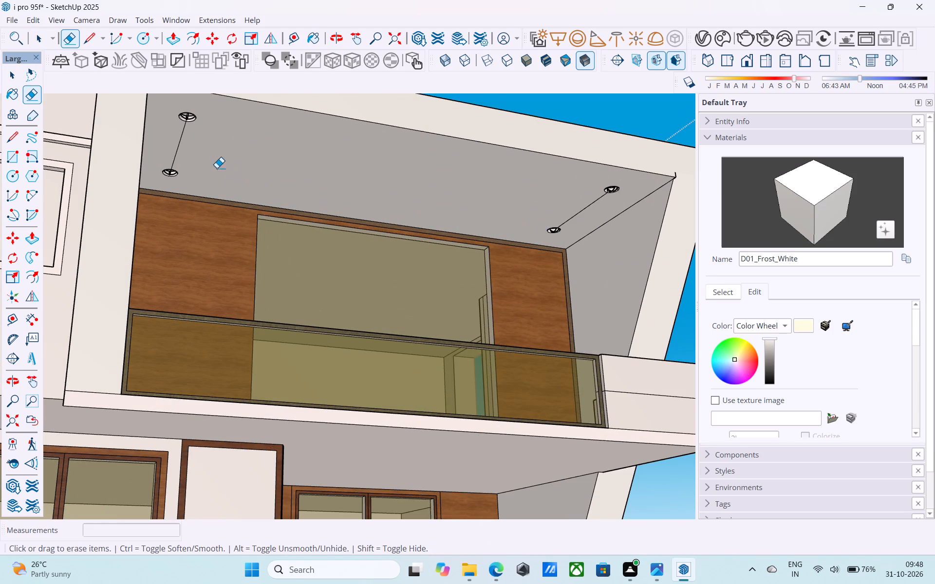
drag(192, 146, 179, 138)
drag(570, 206, 594, 221)
View the whole house from the front and above, and save the model.
middle_drag(594, 221, 558, 205)
scroll(557, 205, down, 10)
middle_drag(534, 217, 430, 291)
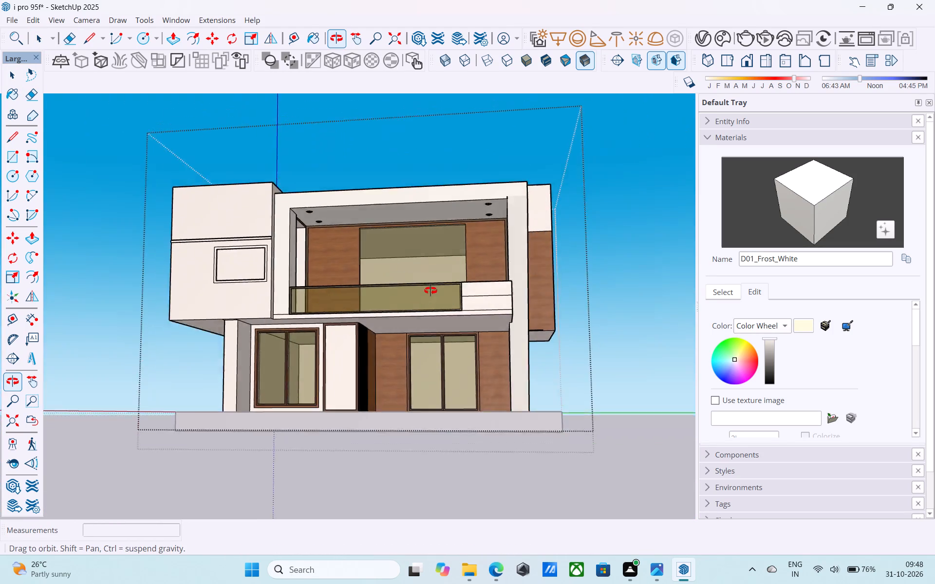
middle_drag(430, 291, 379, 419)
key(space)
key(ctrl+s)
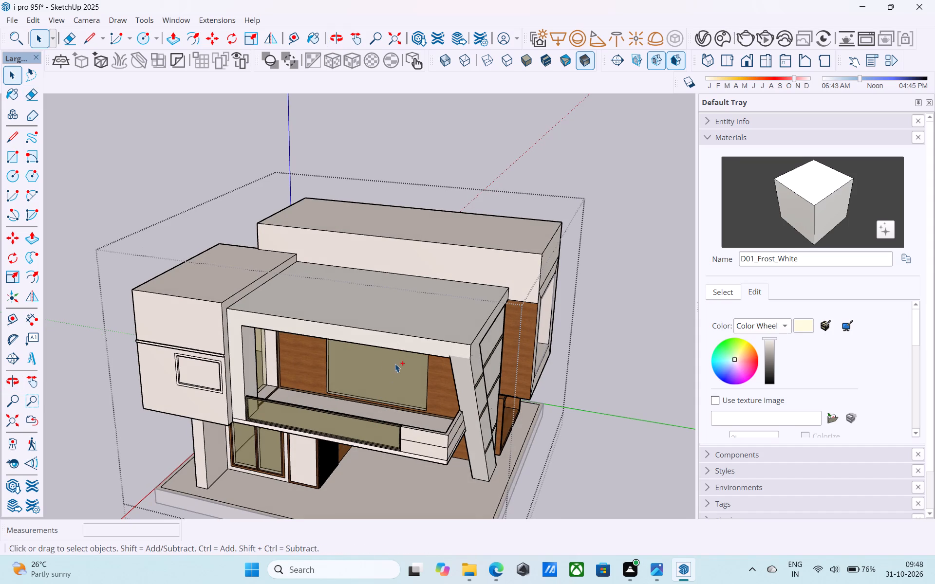
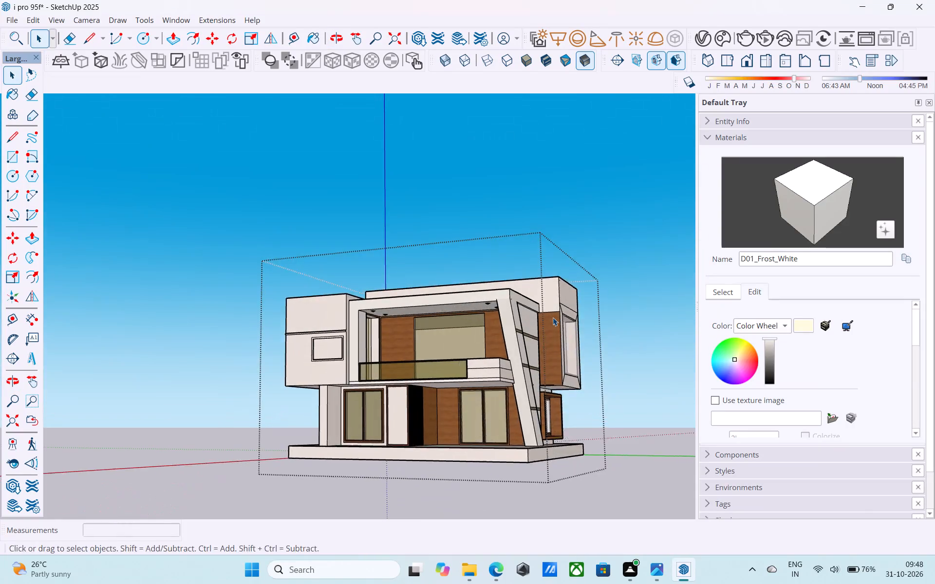
Examine the house's front, balcony underside, roofs and base slab from several angles.
middle_drag(547, 311, 524, 255)
scroll(497, 268, up, 7)
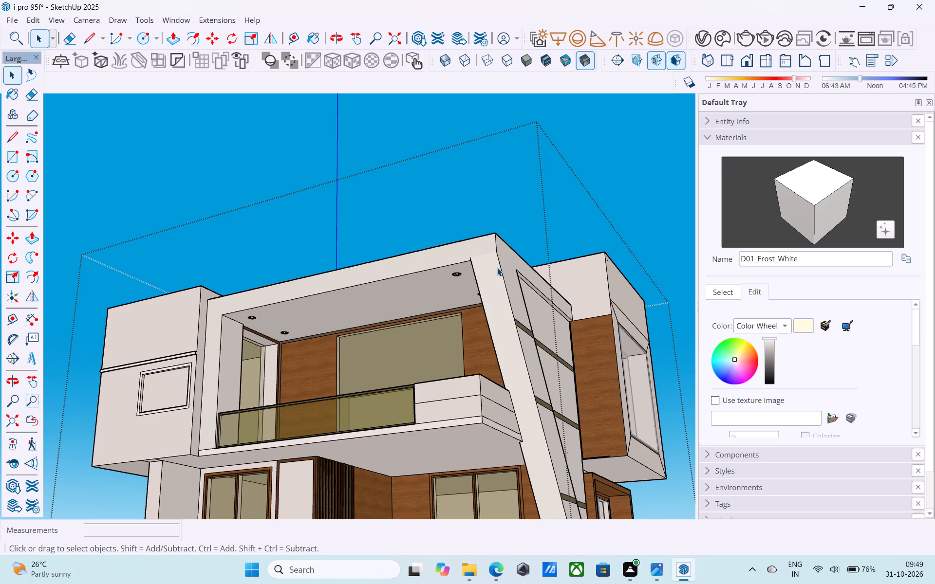
scroll(480, 273, down, 8)
middle_drag(476, 266, 449, 285)
scroll(449, 285, down, 3)
middle_drag(449, 285, 451, 383)
scroll(450, 384, up, 8)
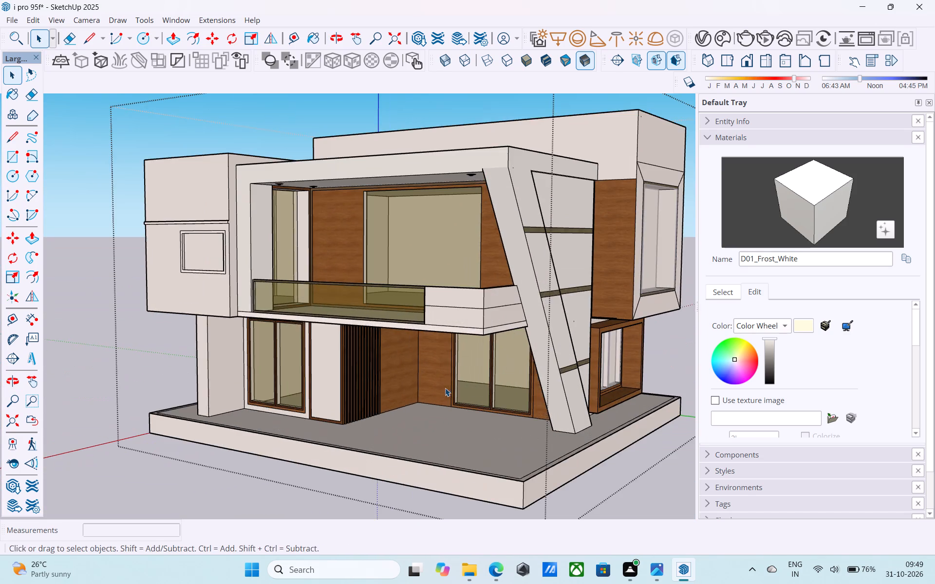
middle_drag(444, 383, 426, 371)
scroll(425, 366, down, 5)
middle_drag(425, 366, 671, 414)
scroll(283, 432, up, 5)
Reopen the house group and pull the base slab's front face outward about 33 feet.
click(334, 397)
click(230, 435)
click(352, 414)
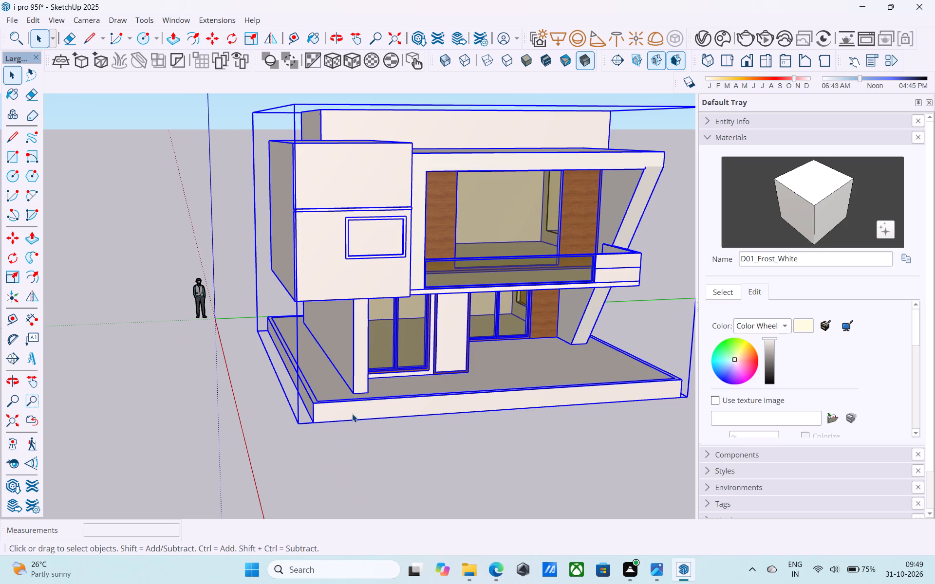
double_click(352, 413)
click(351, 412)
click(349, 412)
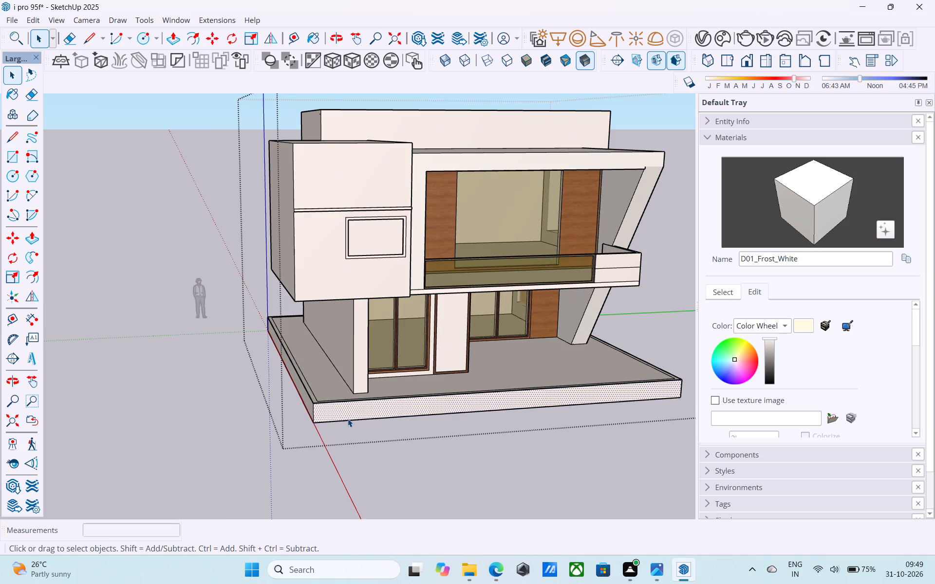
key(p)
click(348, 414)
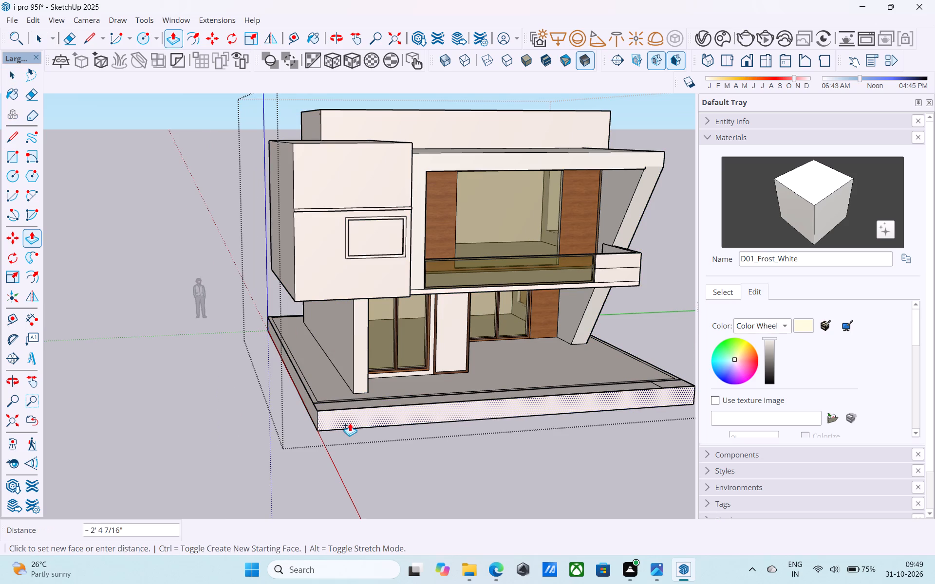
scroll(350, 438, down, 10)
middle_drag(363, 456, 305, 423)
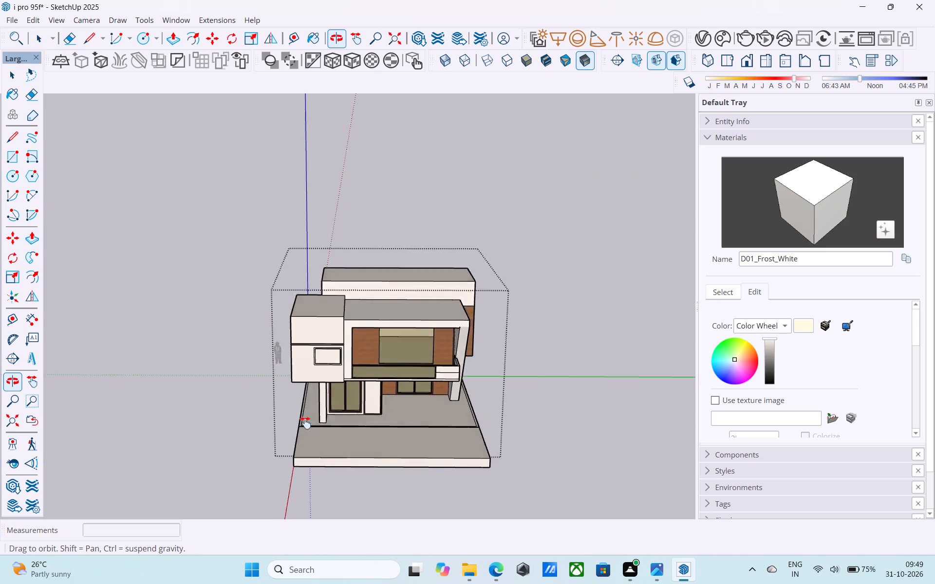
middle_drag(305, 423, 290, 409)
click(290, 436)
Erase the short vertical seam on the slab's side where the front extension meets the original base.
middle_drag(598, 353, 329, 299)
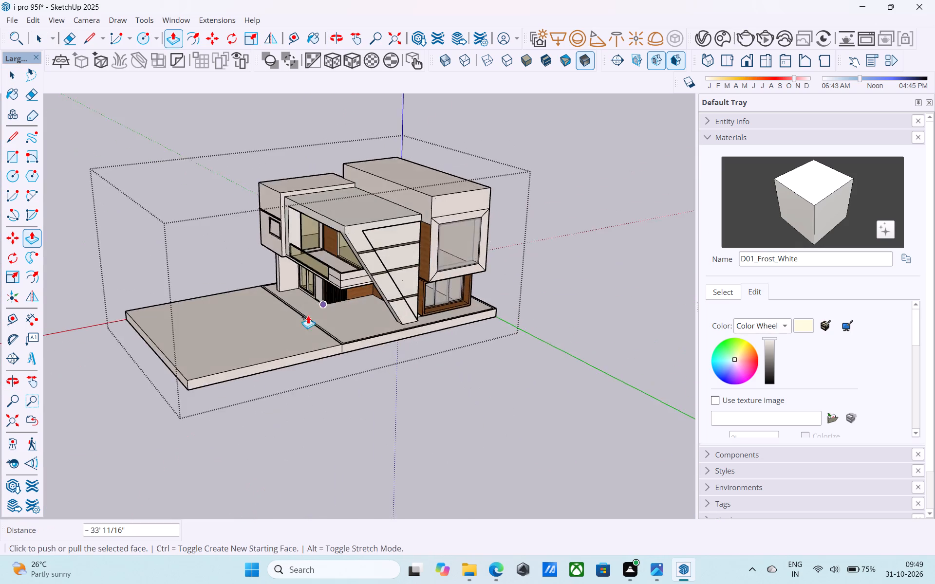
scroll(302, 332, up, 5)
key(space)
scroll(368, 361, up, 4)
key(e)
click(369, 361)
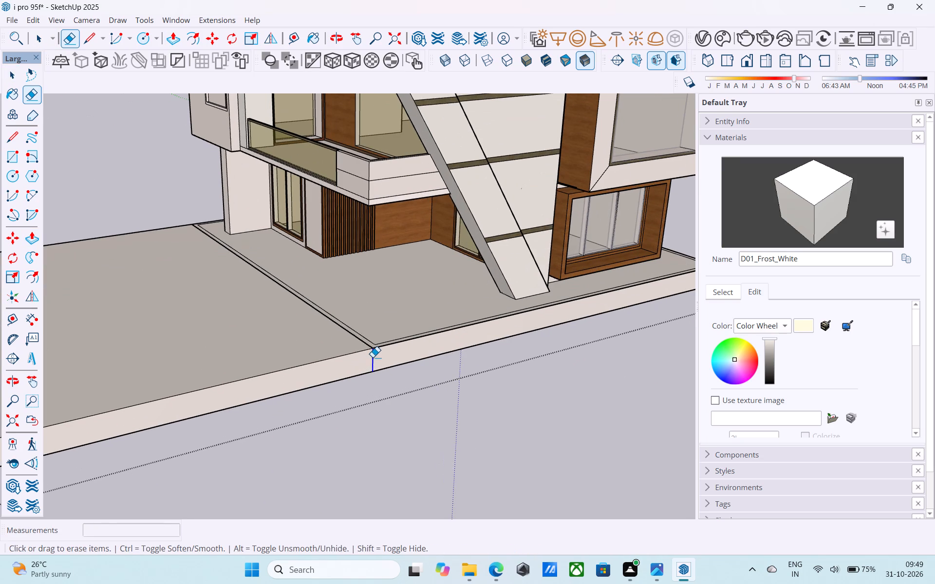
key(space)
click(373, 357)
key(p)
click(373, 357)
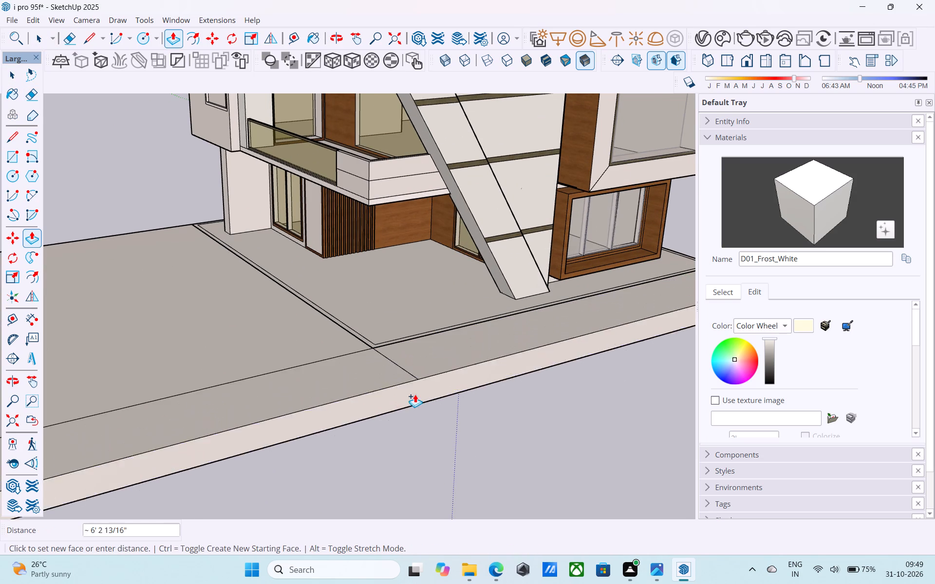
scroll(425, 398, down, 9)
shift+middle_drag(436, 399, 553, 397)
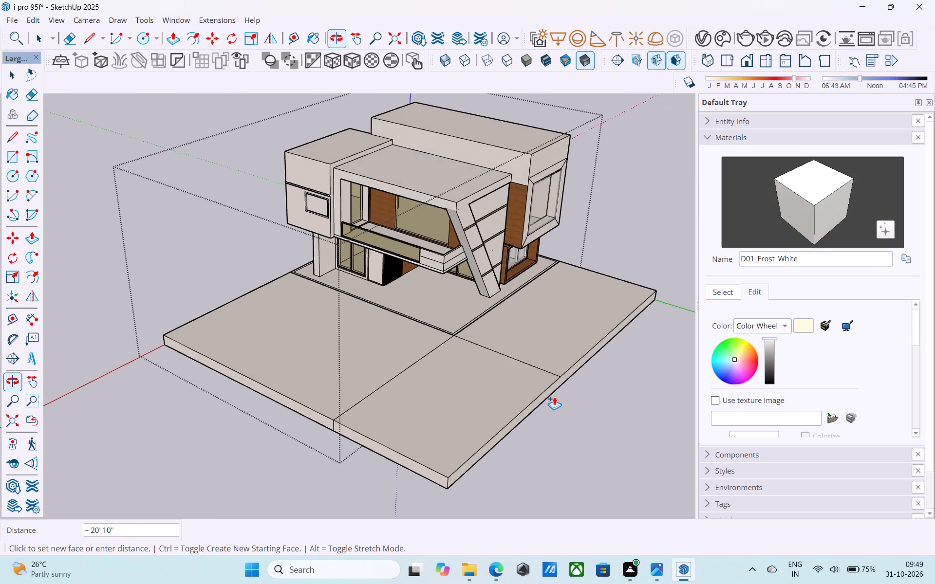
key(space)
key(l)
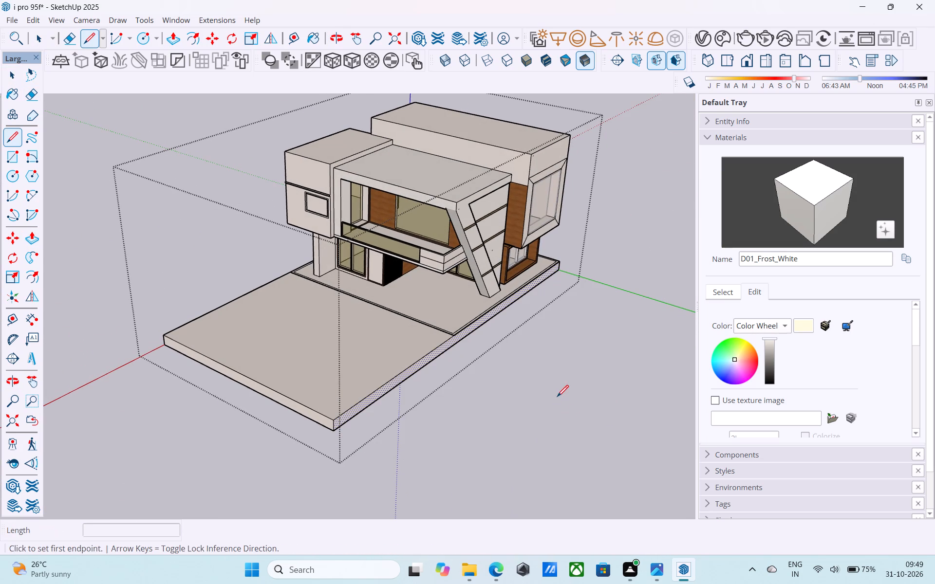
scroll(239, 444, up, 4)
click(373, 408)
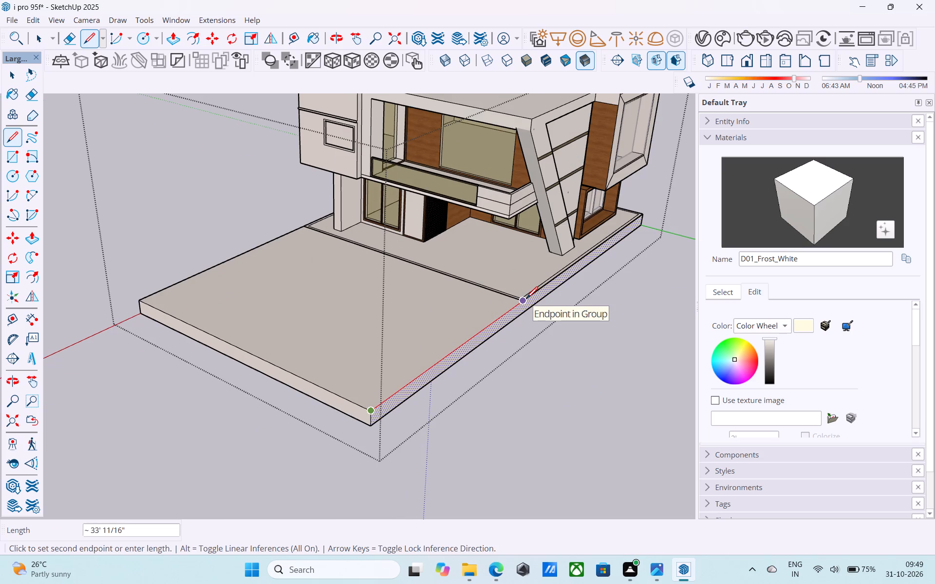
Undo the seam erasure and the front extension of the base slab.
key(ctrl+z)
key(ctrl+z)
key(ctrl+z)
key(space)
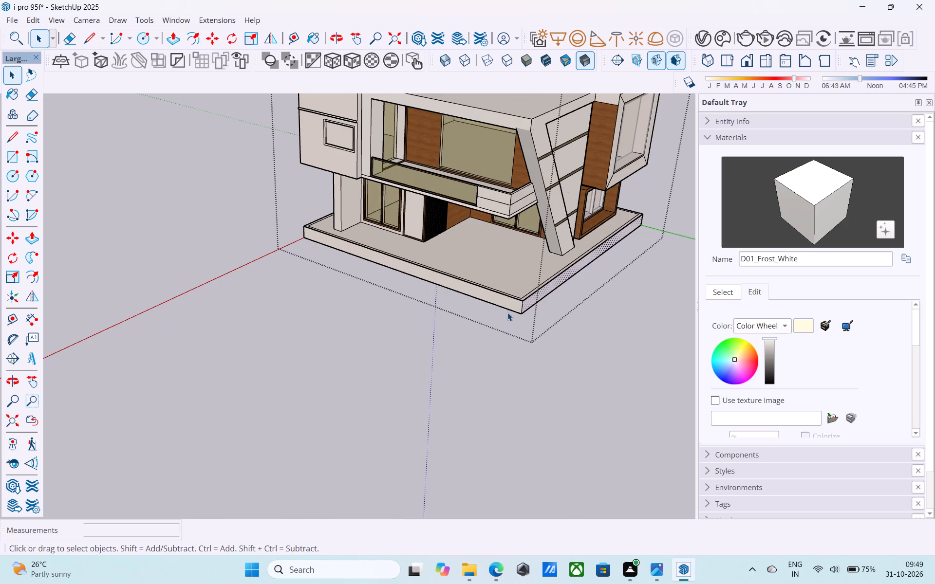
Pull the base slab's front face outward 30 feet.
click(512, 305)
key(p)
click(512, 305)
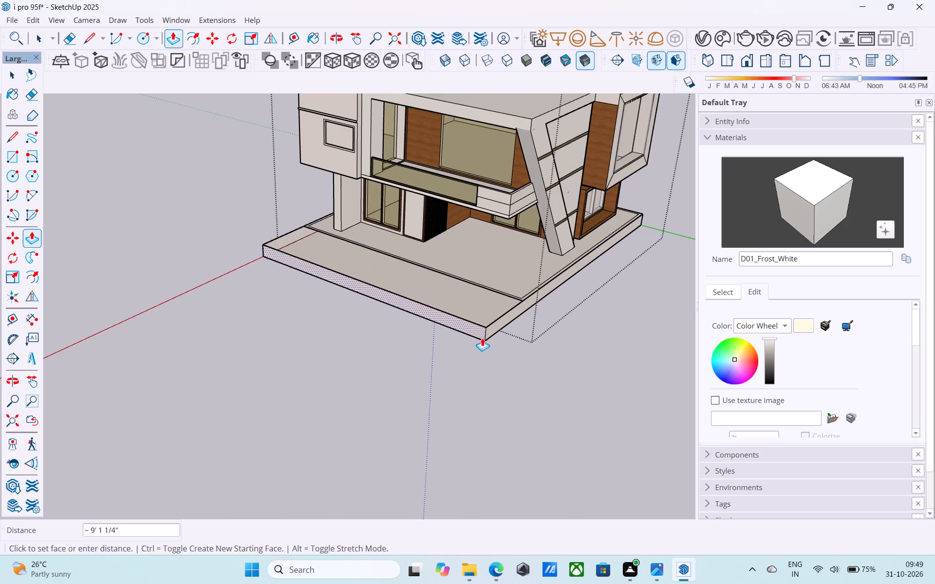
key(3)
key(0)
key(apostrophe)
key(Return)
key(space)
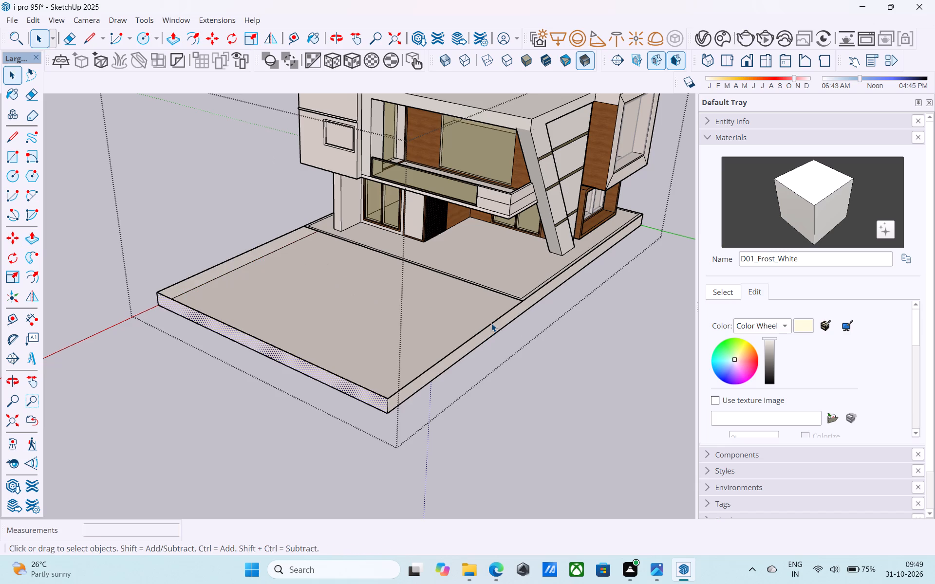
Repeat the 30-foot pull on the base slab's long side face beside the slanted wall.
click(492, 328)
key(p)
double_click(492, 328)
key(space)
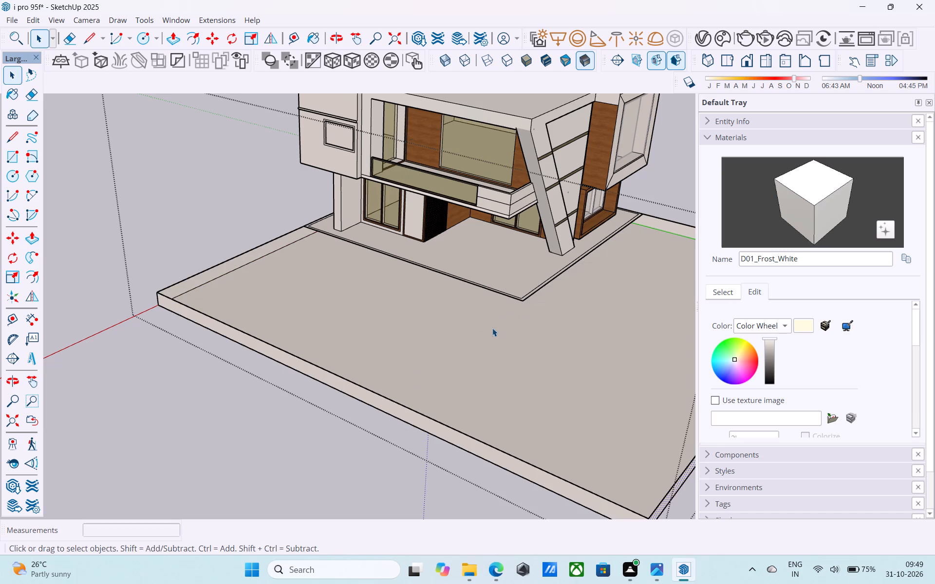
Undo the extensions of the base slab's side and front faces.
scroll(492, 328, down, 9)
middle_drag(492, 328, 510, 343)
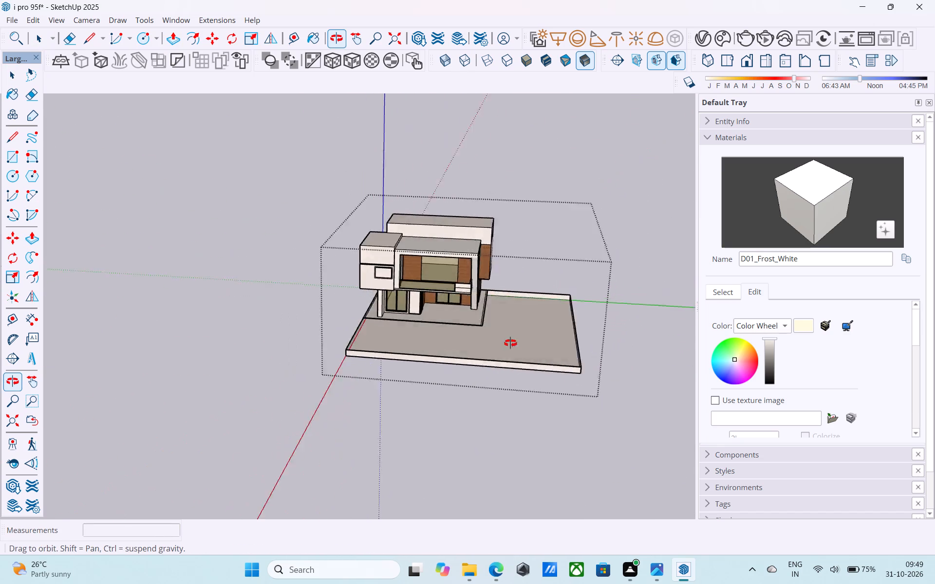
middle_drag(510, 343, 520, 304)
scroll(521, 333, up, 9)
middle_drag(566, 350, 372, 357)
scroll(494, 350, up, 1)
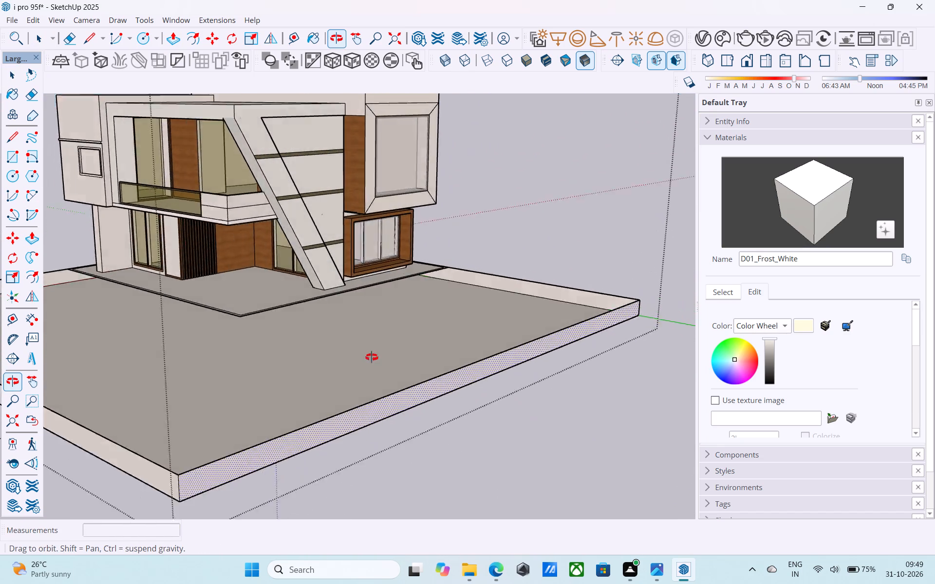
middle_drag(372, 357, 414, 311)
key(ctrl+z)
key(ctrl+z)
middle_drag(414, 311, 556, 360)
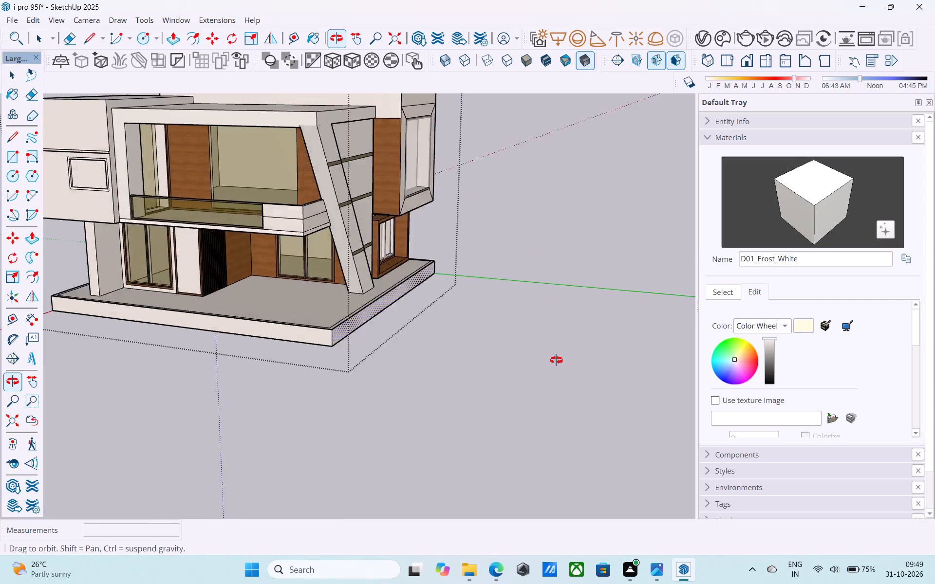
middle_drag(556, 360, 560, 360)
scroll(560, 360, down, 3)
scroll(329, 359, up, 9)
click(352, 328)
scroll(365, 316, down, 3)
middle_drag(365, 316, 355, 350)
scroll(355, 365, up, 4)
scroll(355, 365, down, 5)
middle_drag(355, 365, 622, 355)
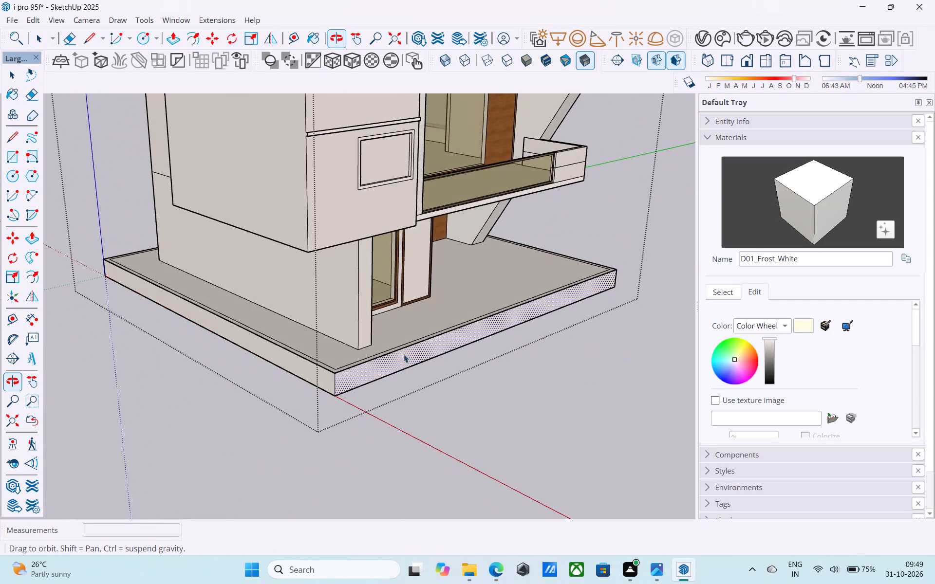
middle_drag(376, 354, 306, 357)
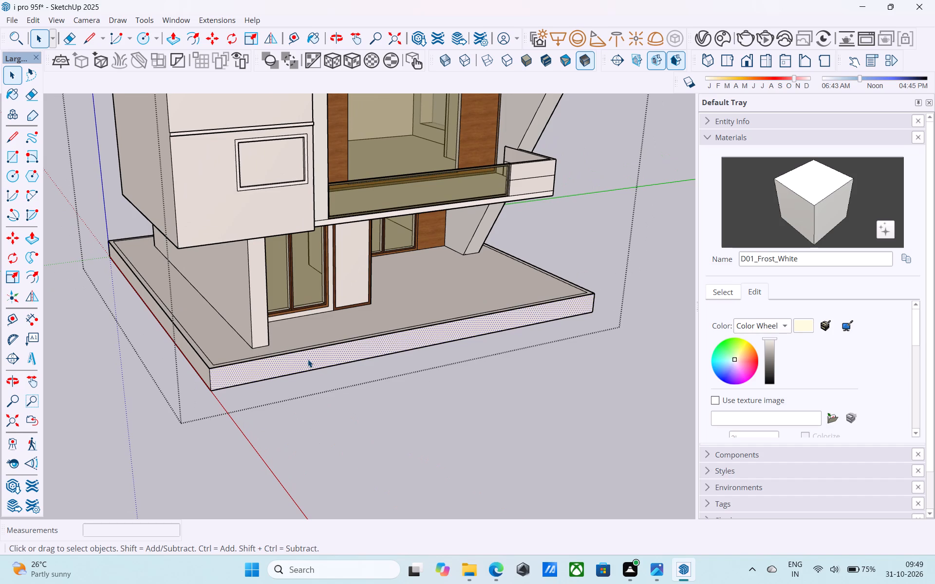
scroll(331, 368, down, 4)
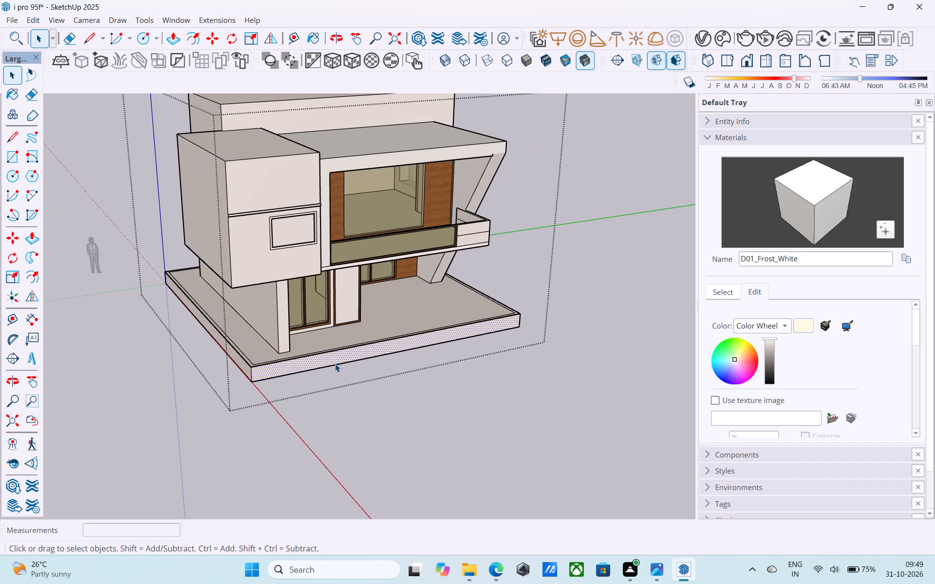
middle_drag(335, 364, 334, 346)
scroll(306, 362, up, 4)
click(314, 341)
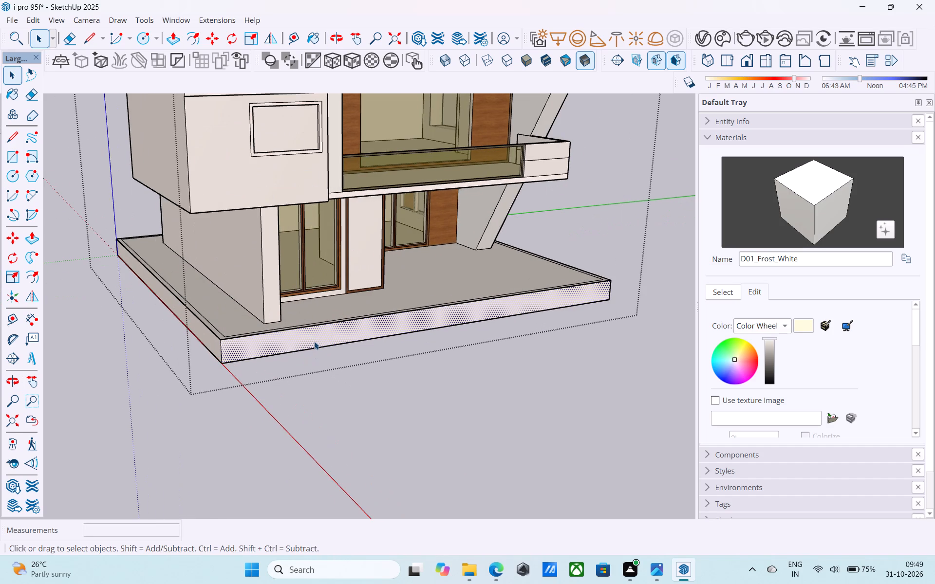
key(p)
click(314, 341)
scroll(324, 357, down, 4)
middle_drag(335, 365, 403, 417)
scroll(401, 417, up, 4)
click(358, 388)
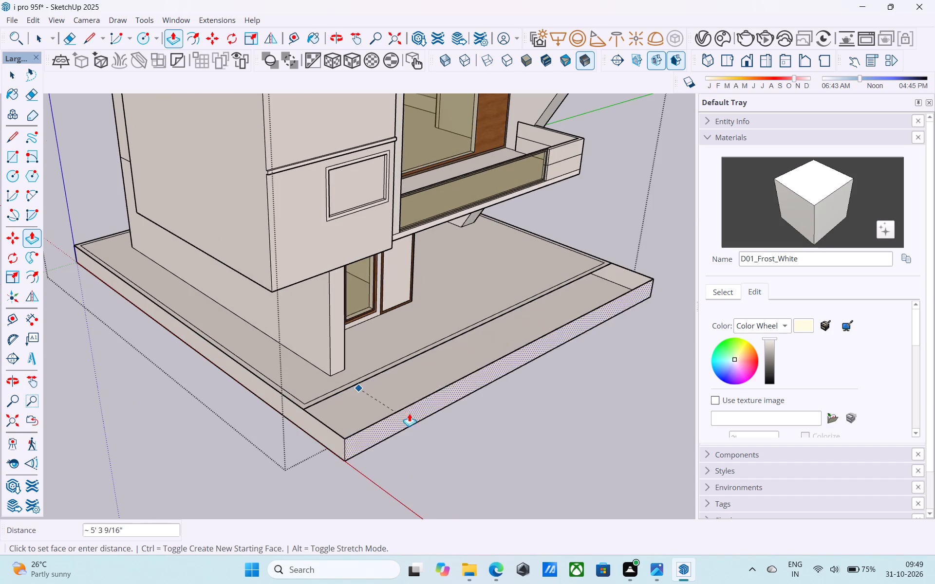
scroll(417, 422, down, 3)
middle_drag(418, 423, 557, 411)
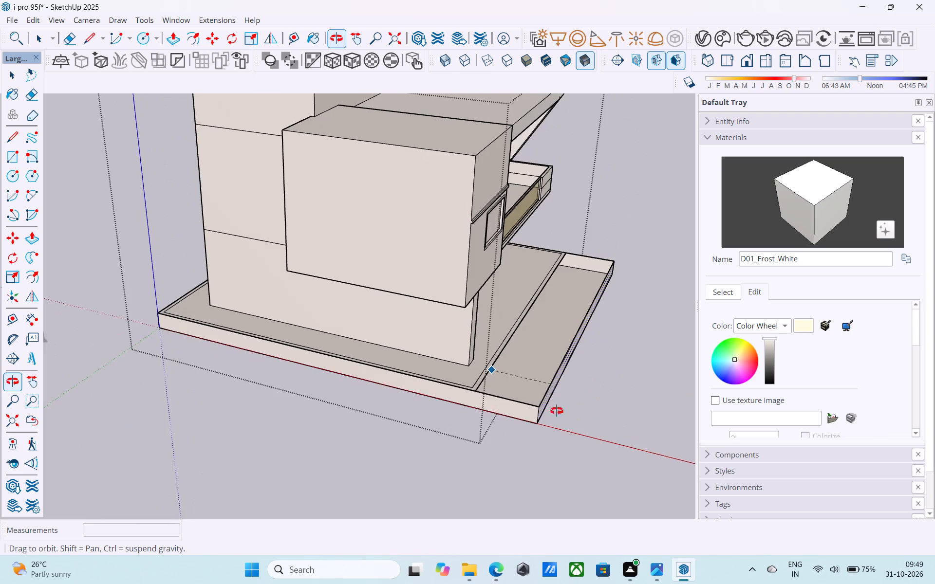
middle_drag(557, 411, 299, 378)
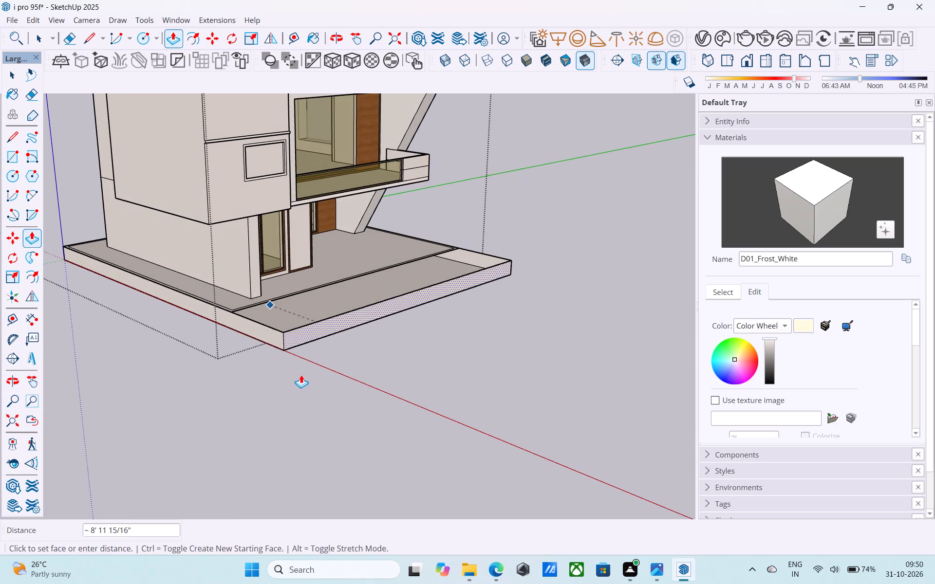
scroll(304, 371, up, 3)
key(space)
Draw a 40-foot horizontal line across the base slab's front face at mid-height, from corner to corner.
middle_drag(308, 366, 374, 405)
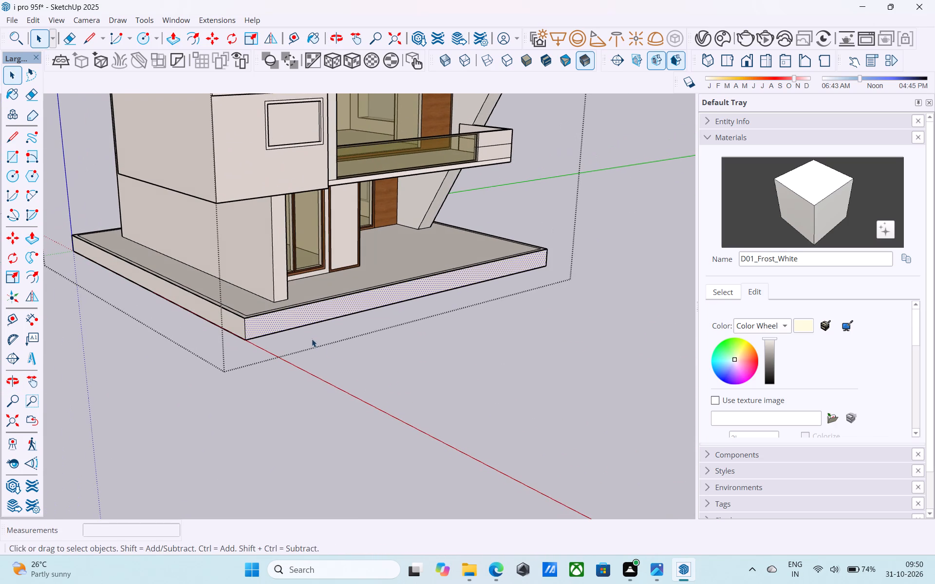
middle_drag(302, 332, 357, 354)
scroll(309, 362, up, 5)
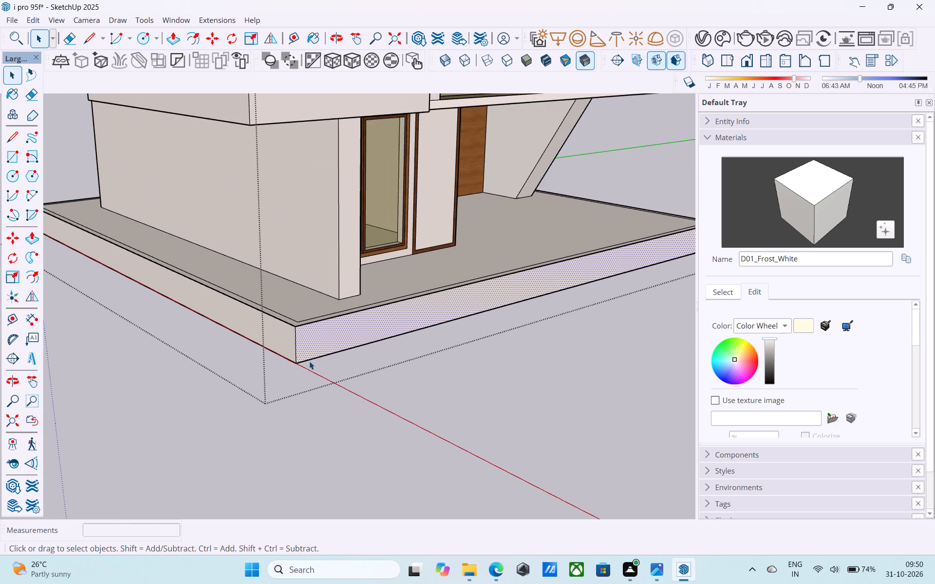
key(l)
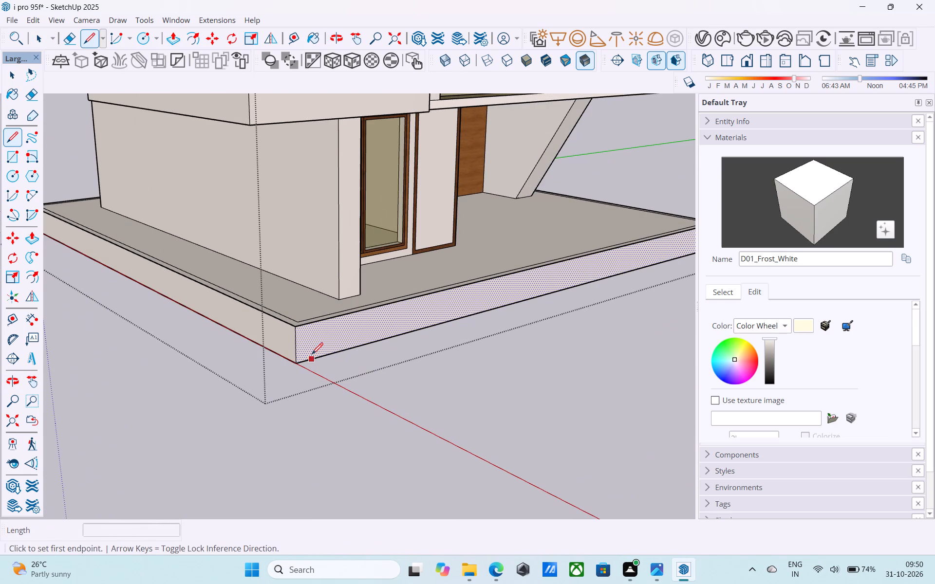
click(296, 344)
scroll(265, 360, down, 2)
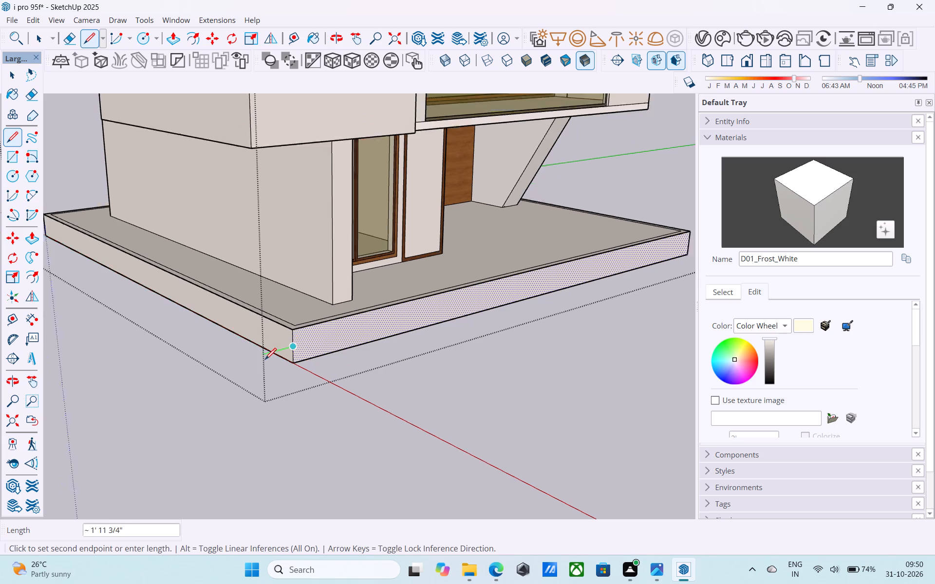
scroll(265, 361, down, 3)
middle_drag(537, 383, 150, 414)
scroll(533, 374, up, 1)
scroll(204, 351, up, 6)
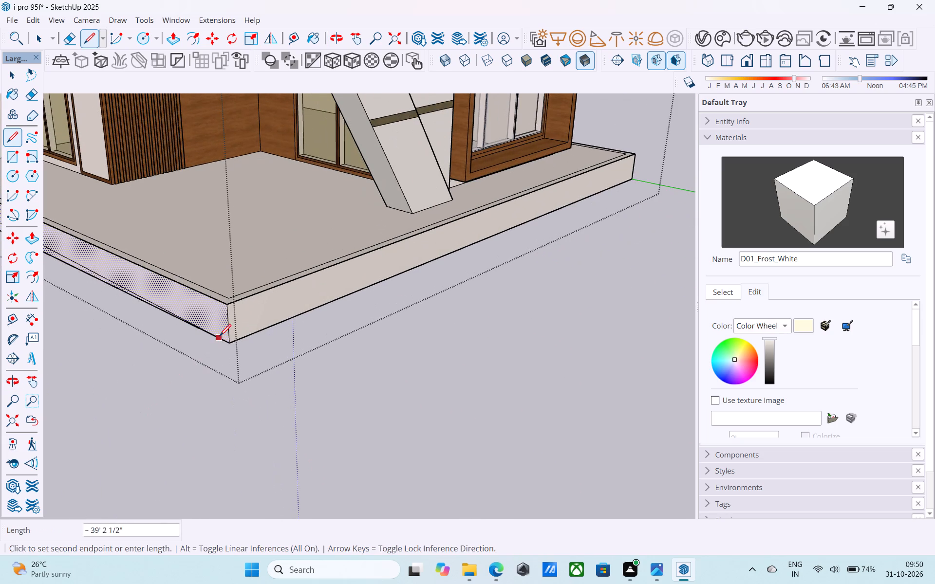
click(227, 327)
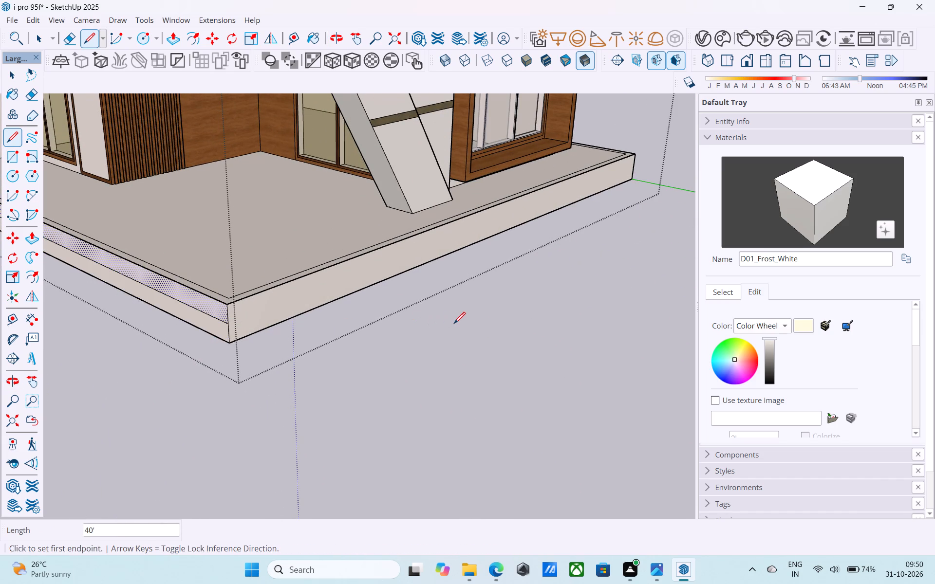
Pull the lower strip of the base slab's front face outward 30 feet to form a lower platform.
scroll(454, 325, down, 4)
middle_drag(435, 333, 619, 346)
scroll(597, 350, down, 1)
middle_drag(407, 379, 612, 377)
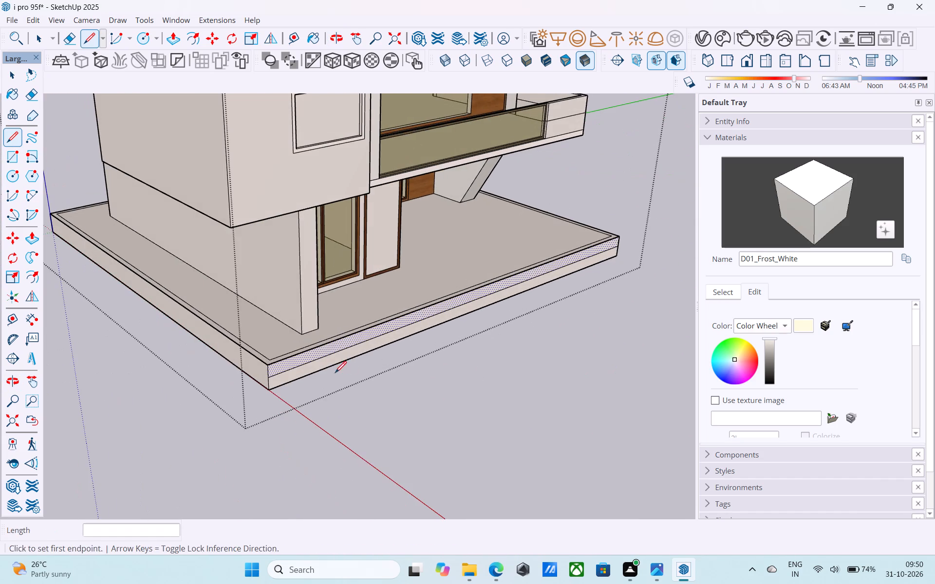
middle_drag(335, 373, 323, 356)
scroll(322, 353, up, 4)
key(space)
click(299, 325)
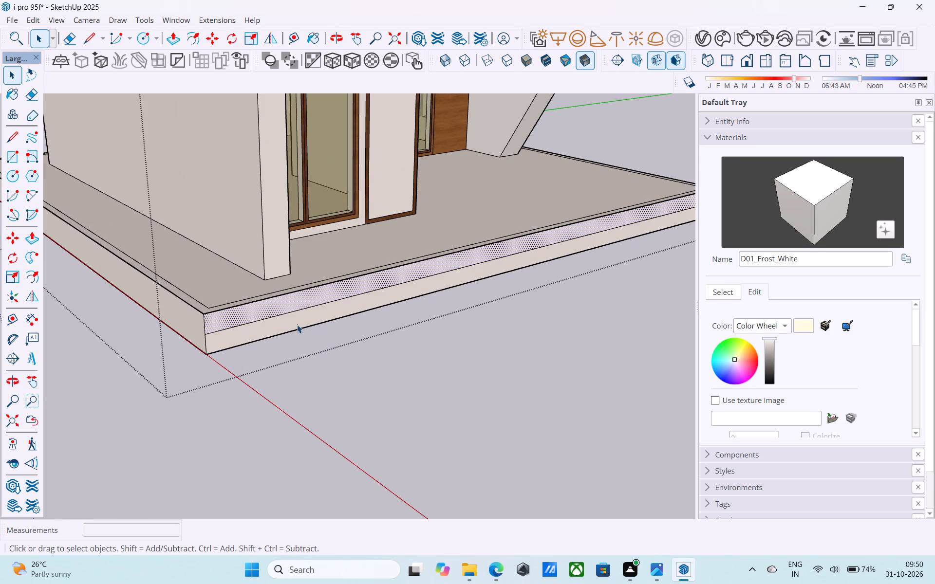
key(p)
click(296, 323)
scroll(312, 342, down, 7)
middle_drag(443, 400, 440, 398)
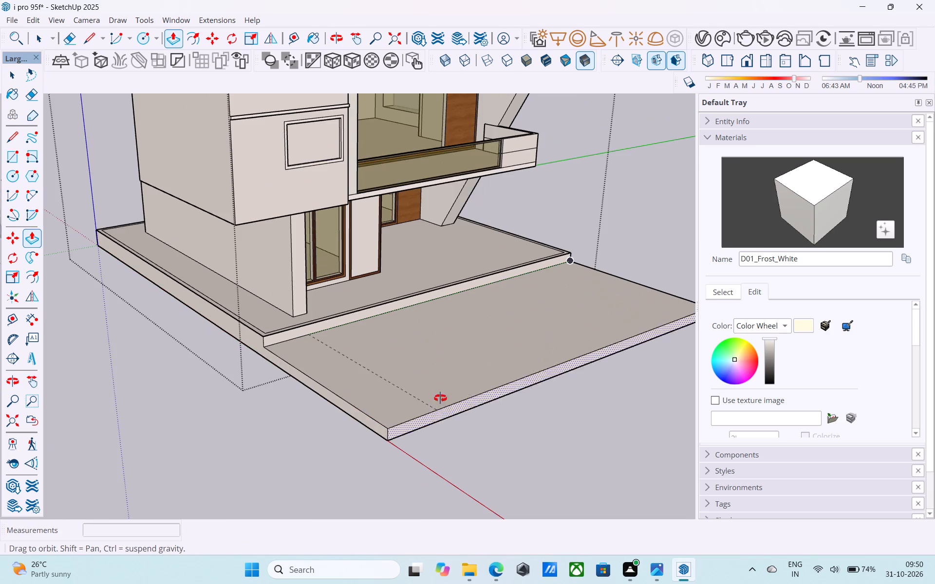
middle_drag(440, 398, 207, 403)
scroll(207, 403, down, 5)
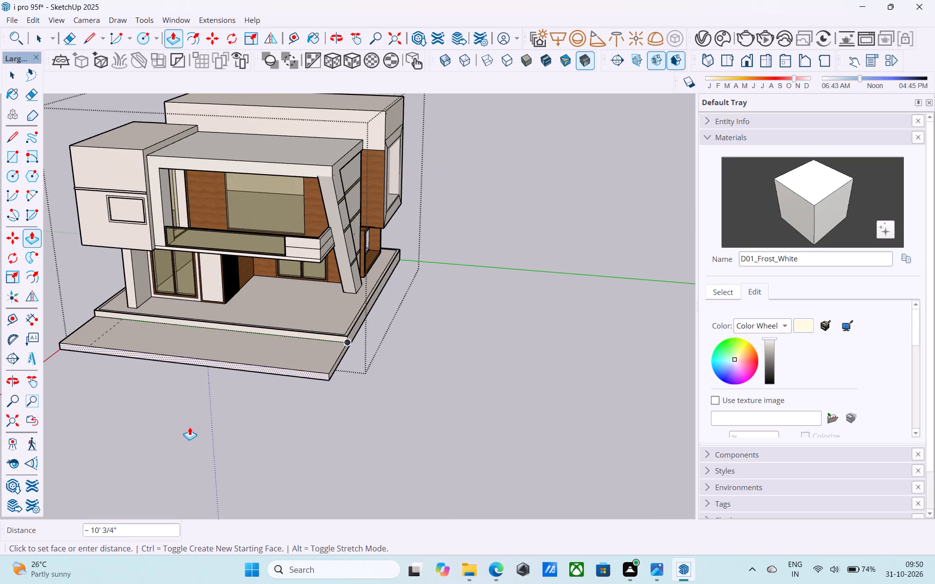
text(30')
key(Return)
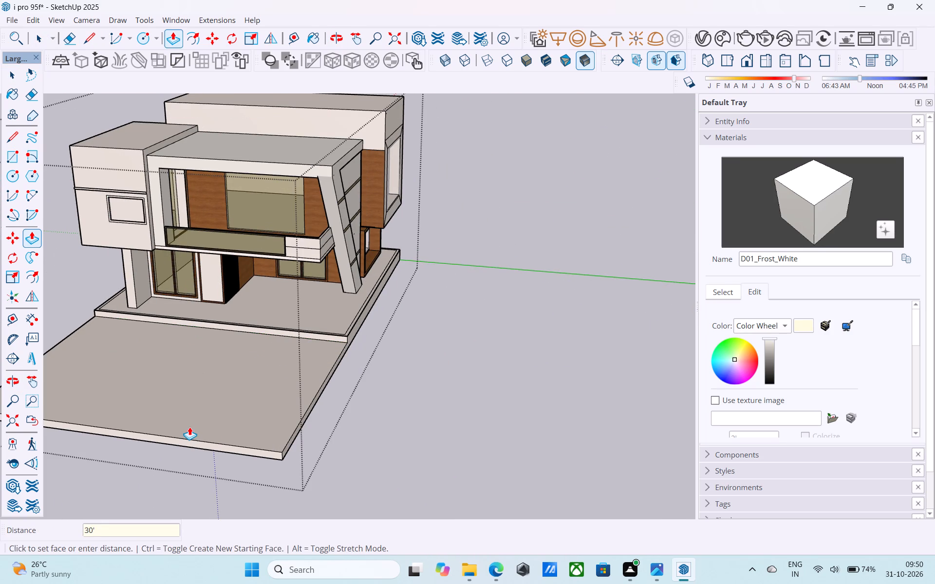
key(space)
Draw a 40-foot line along the base slab's long side face, from the platform's top corner to the far edge.
scroll(193, 427, down, 7)
middle_drag(296, 390, 230, 359)
scroll(426, 328, down, 5)
middle_drag(430, 334, 292, 352)
middle_click(290, 352)
scroll(290, 351, up, 20)
scroll(290, 351, up, 3)
key(l)
click(321, 328)
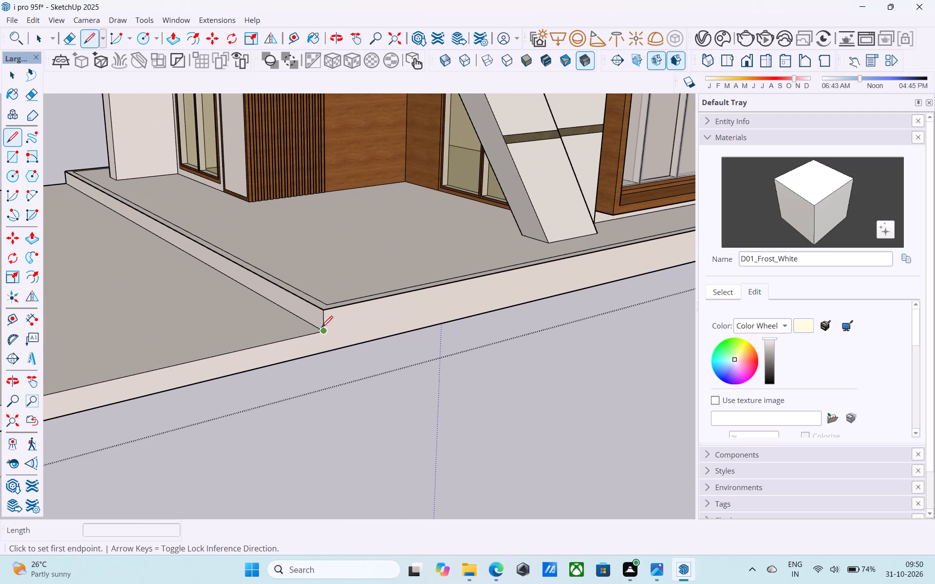
scroll(294, 339, down, 9)
scroll(585, 281, up, 1)
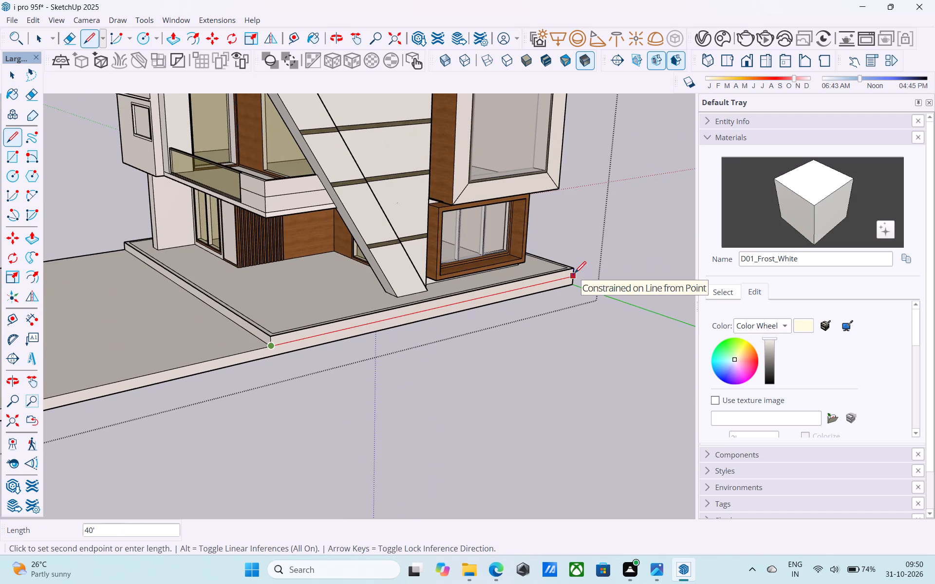
click(575, 274)
scroll(574, 274, down, 5)
scroll(355, 369, up, 5)
key(space)
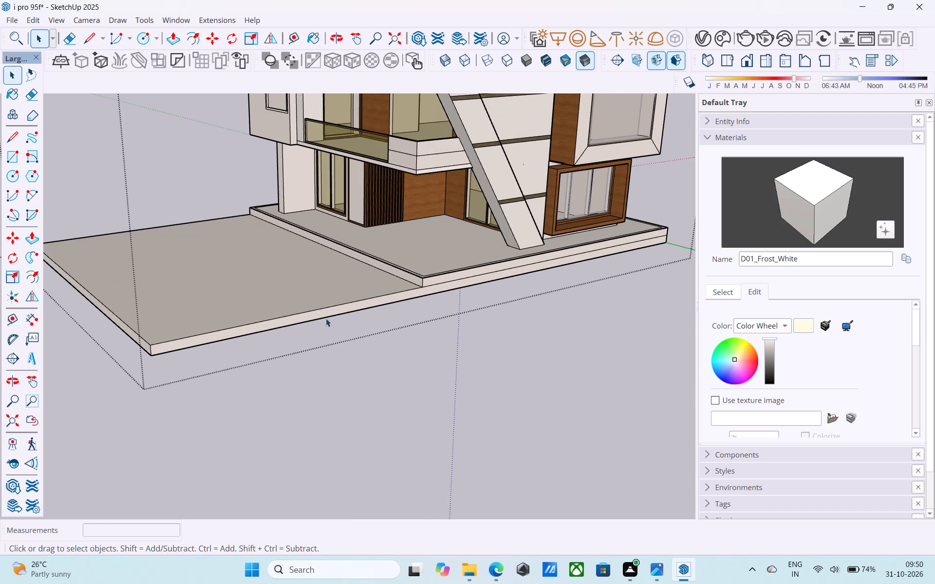
Repeat the 30-foot pull on the lower strip of the long side face beside the slanted wall.
click(329, 314)
key(p)
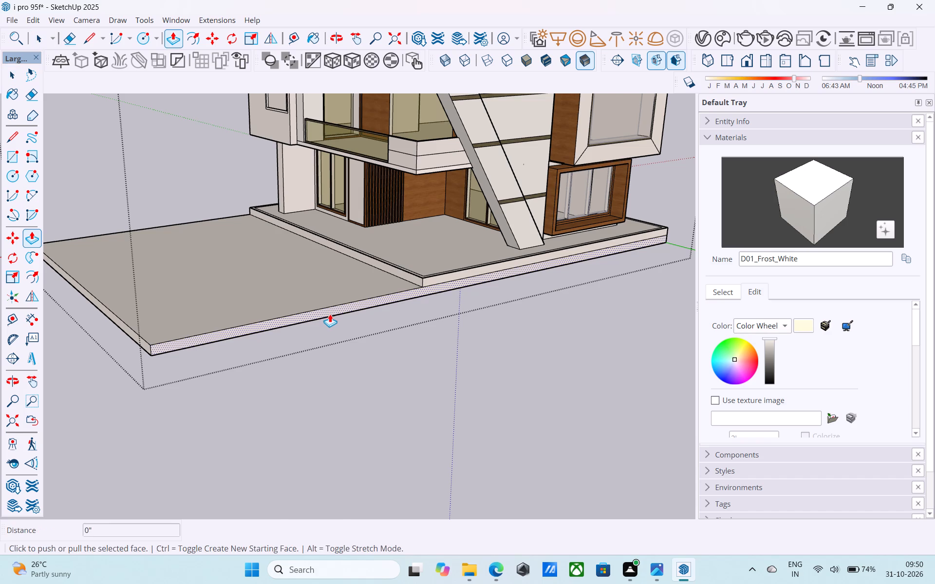
double_click(330, 314)
Erase the leftover seam edges between the front and side extensions of the lower platform.
scroll(330, 314, down, 4)
middle_drag(331, 314, 342, 346)
scroll(463, 340, up, 5)
key(e)
drag(463, 340, 456, 340)
scroll(449, 342, down, 3)
drag(449, 342, 440, 345)
scroll(399, 357, down, 7)
middle_drag(262, 403, 372, 412)
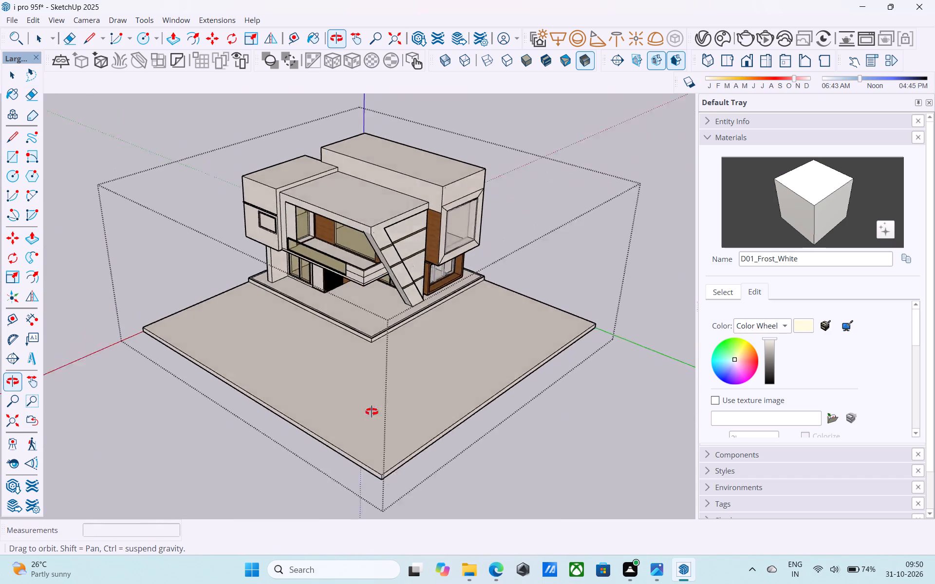
middle_drag(372, 412, 462, 346)
key(space)
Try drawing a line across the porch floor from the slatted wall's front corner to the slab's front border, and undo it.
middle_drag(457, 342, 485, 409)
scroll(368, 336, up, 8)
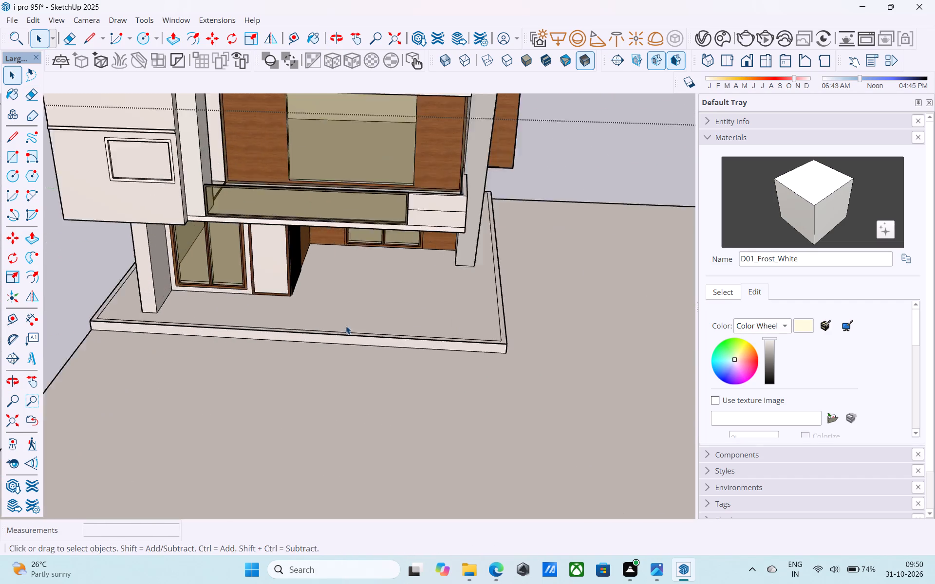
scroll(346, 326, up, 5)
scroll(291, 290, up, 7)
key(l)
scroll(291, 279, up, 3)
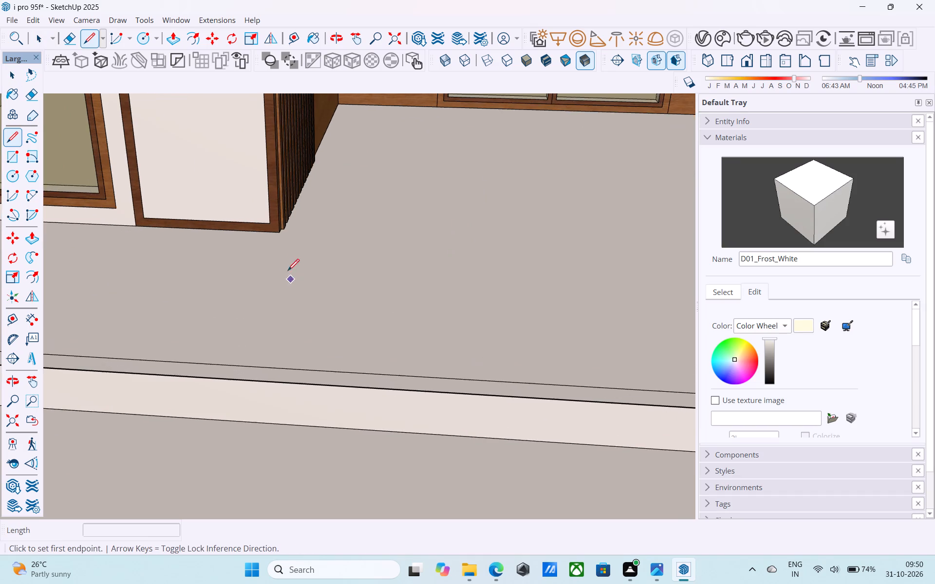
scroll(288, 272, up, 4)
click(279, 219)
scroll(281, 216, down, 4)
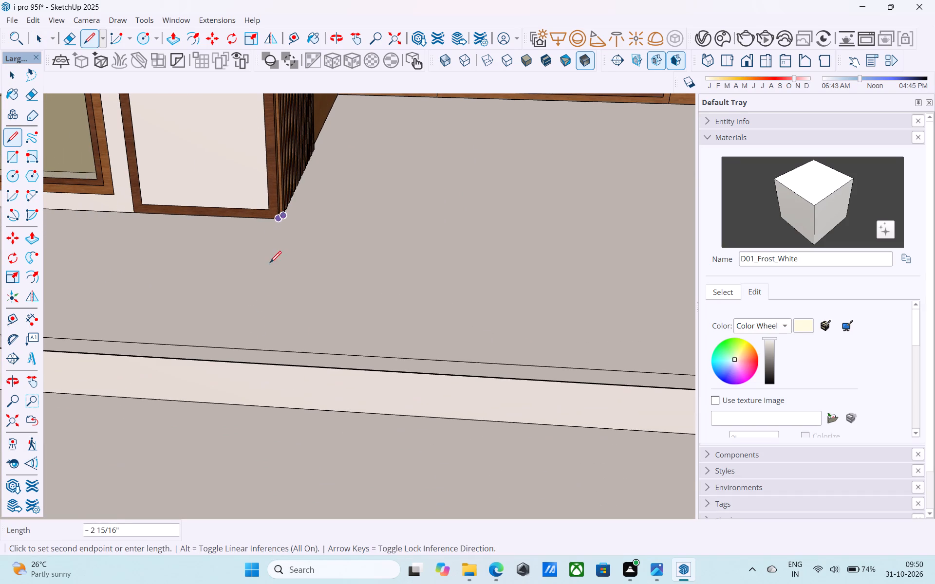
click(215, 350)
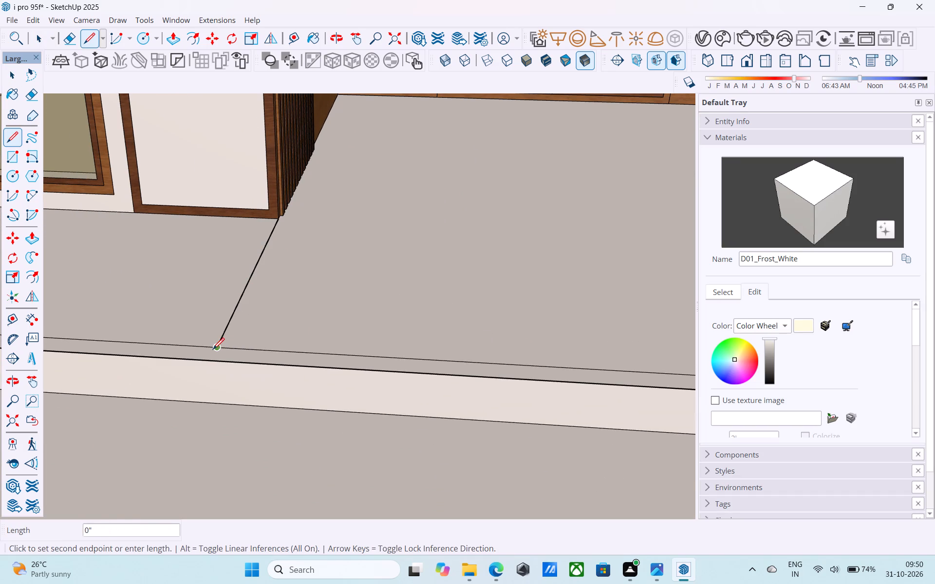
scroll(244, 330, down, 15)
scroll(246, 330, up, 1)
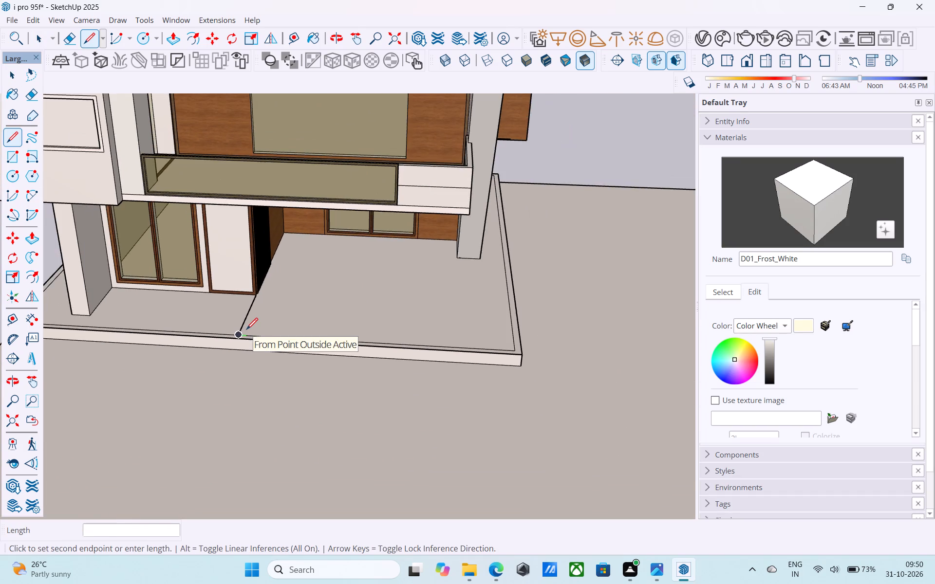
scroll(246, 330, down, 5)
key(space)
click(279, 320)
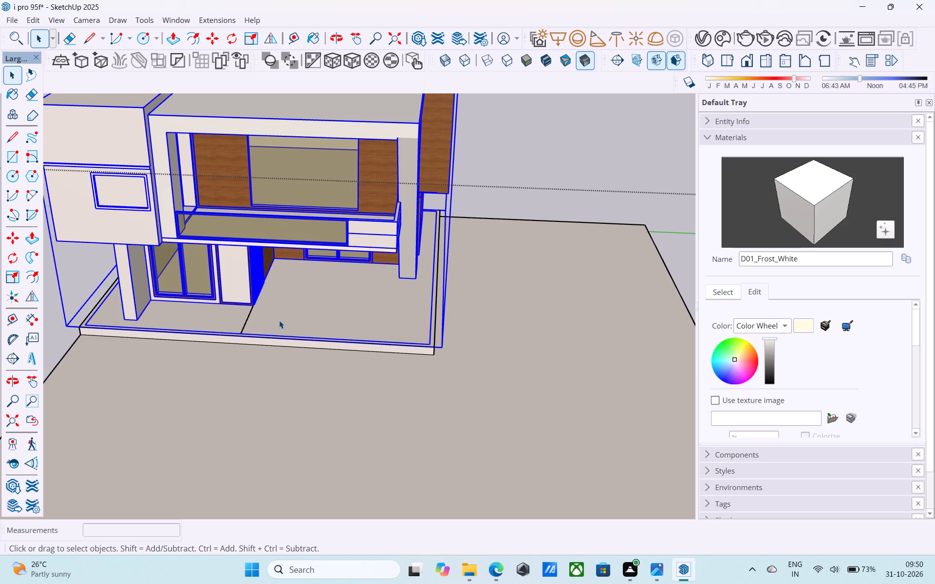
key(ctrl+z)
Draw a vertical line across the upper slab's front riser, in line with the slatted wall's front corner.
click(279, 320)
middle_drag(264, 339, 281, 319)
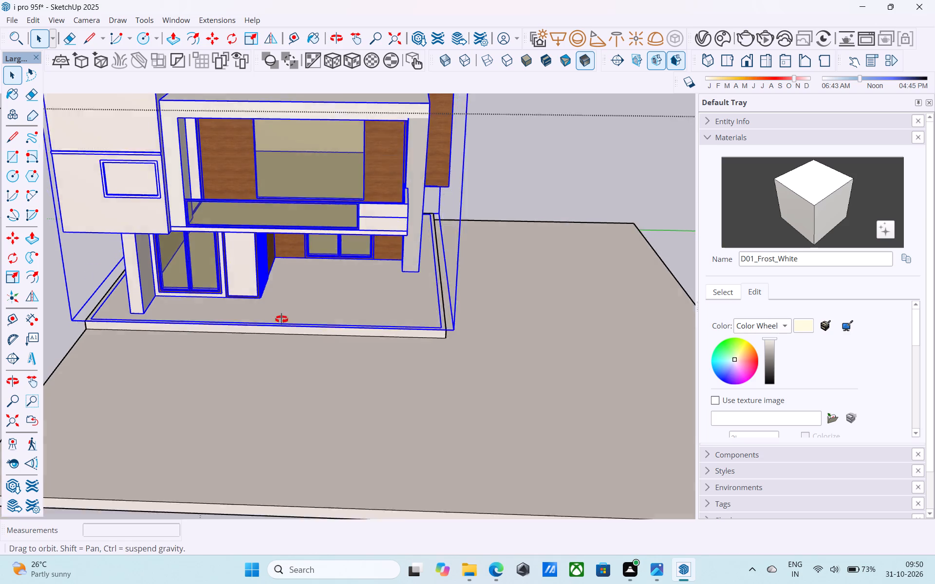
middle_drag(281, 319, 320, 255)
scroll(308, 316, up, 4)
middle_drag(309, 316, 298, 324)
key(l)
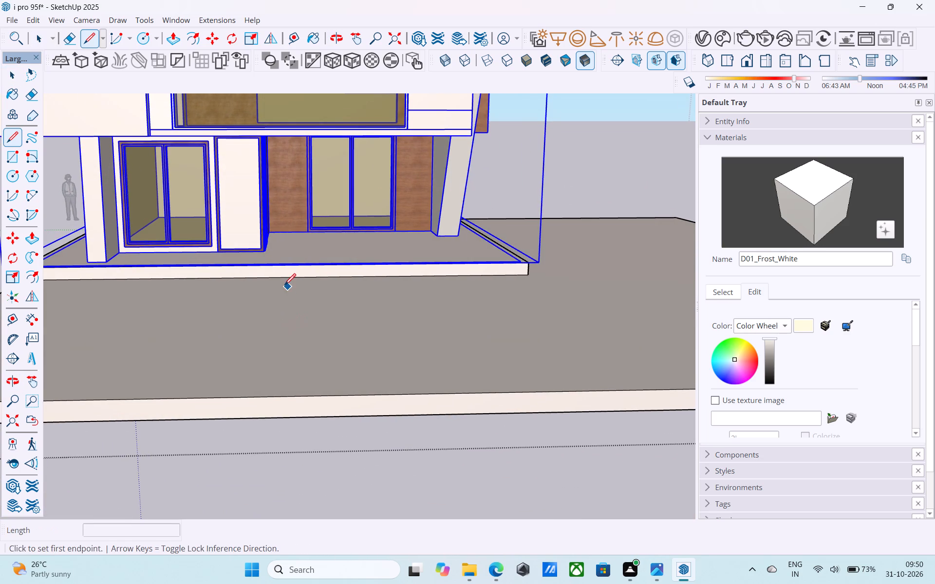
scroll(280, 286, up, 3)
click(254, 273)
scroll(254, 272, up, 8)
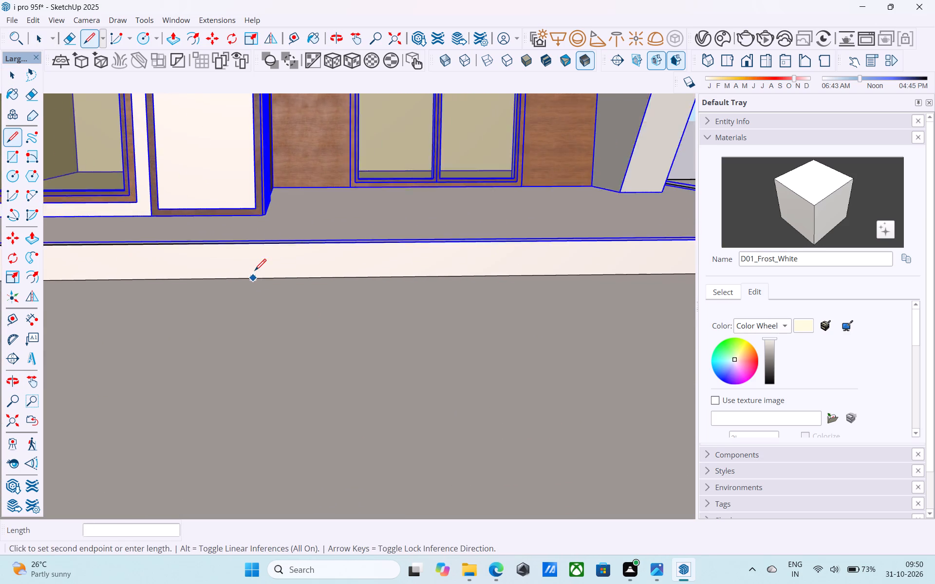
scroll(255, 272, up, 2)
click(258, 233)
scroll(228, 259, down, 3)
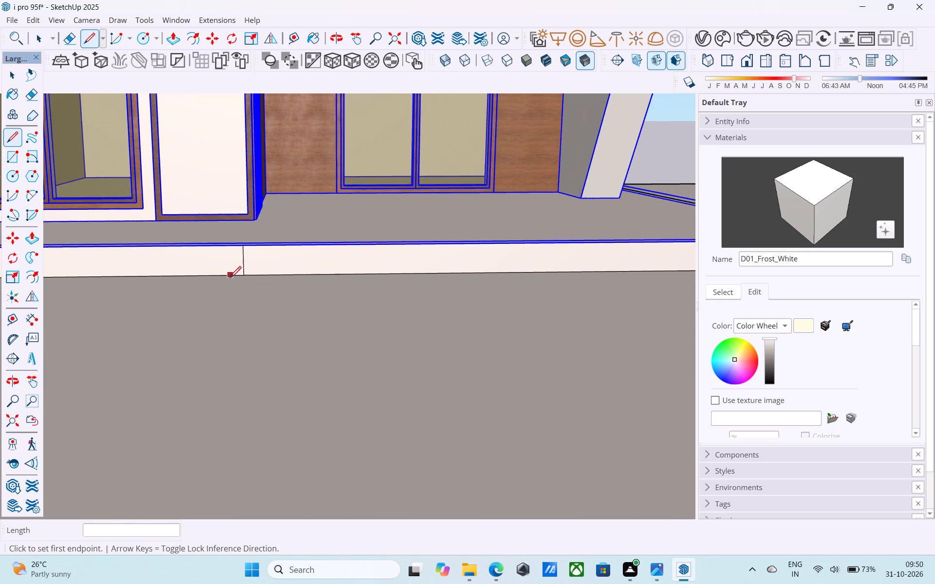
Copy the riser's vertical line 10 feet along the front face toward the slanted wall side.
scroll(230, 279, down, 6)
middle_drag(616, 196, 409, 258)
scroll(406, 258, down, 4)
middle_drag(410, 256, 445, 247)
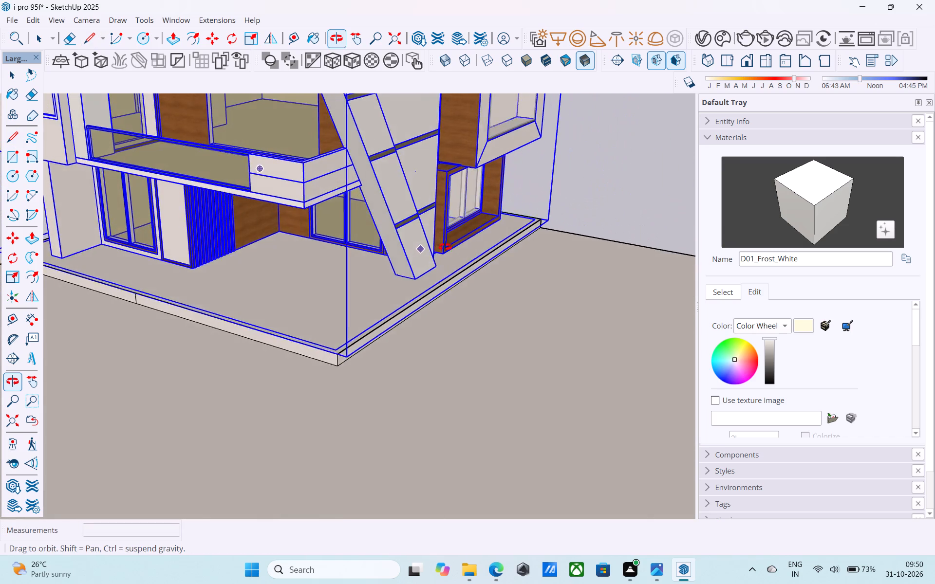
middle_drag(445, 247, 599, 246)
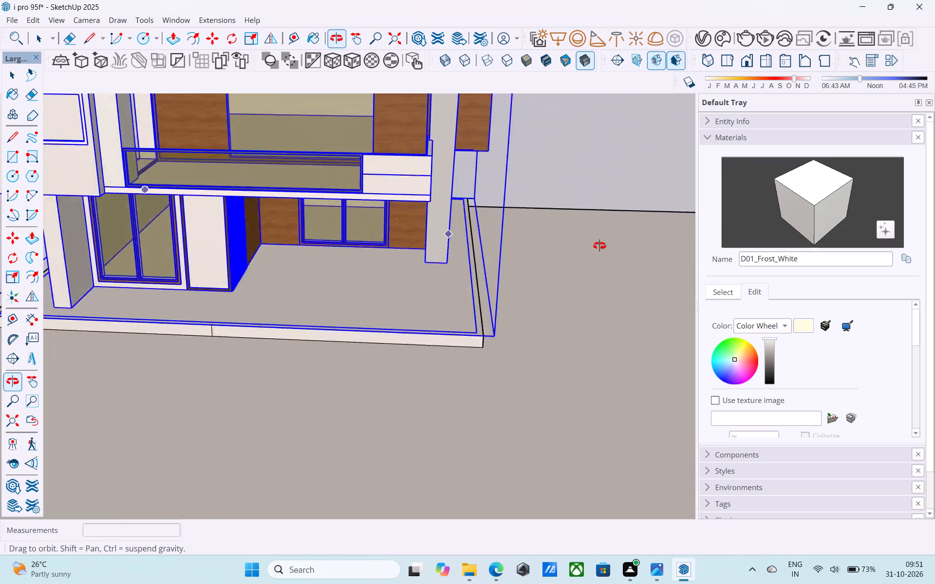
middle_drag(599, 246, 608, 257)
scroll(389, 404, up, 3)
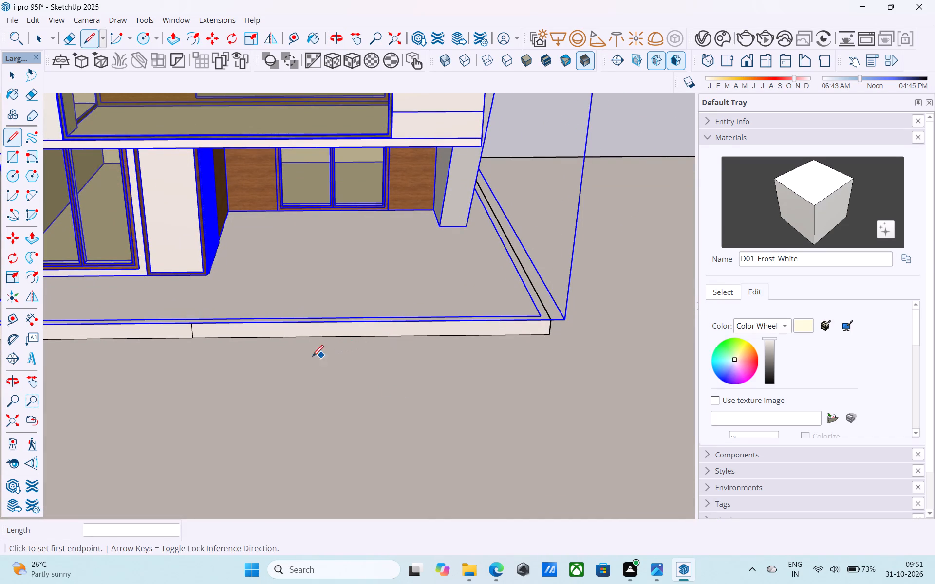
key(space)
click(193, 332)
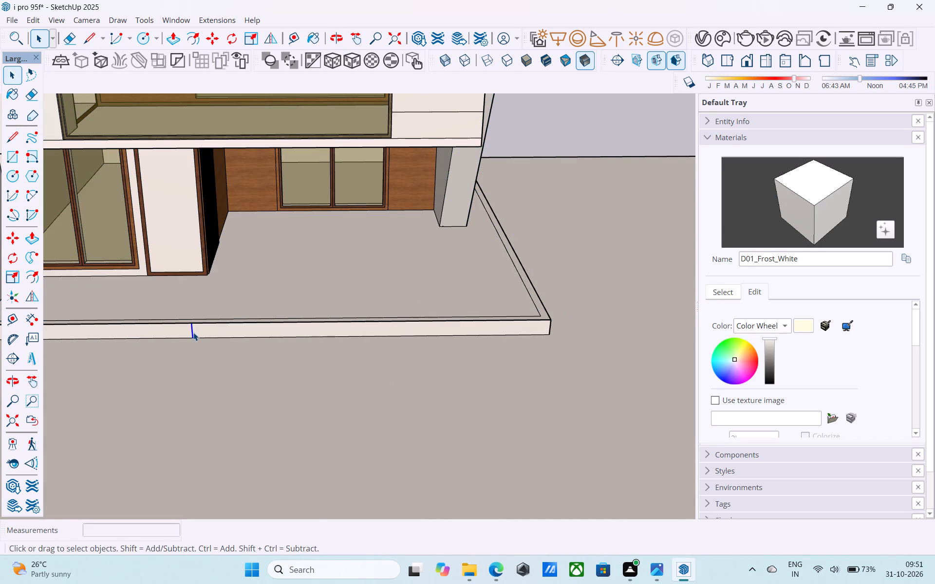
key(m)
click(189, 339)
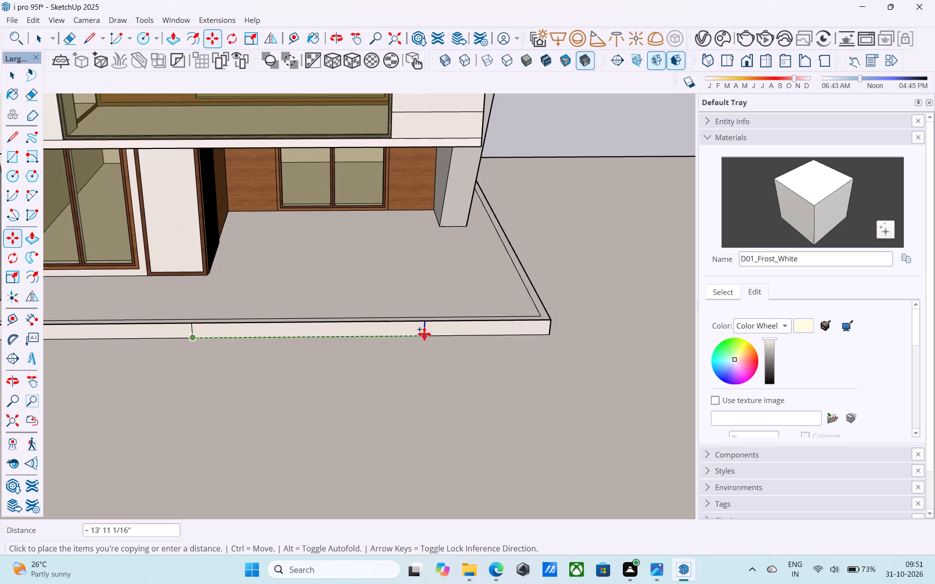
text(10')
key(Return)
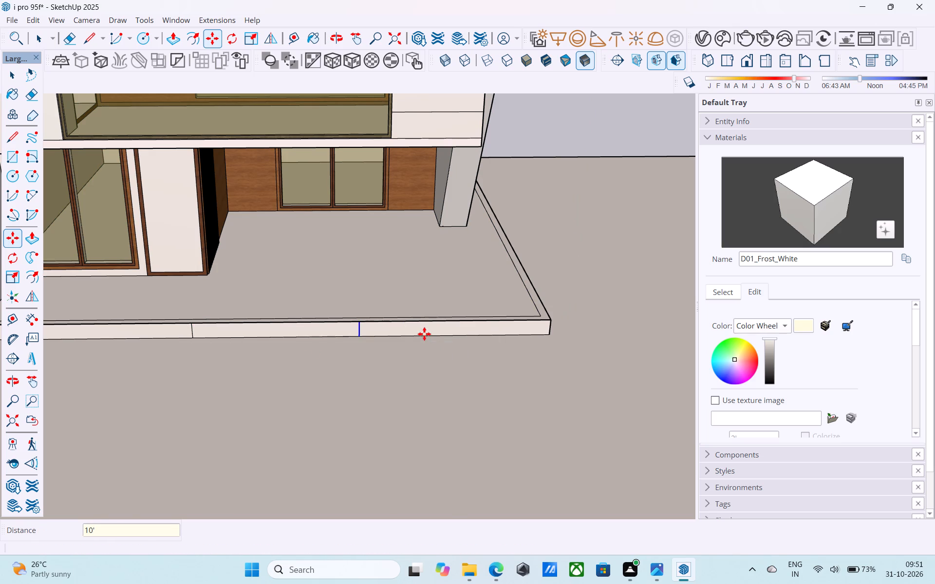
key(space)
Copy the 10-foot riser segment about 3' 5" along the front face toward the slanted wall side.
click(234, 332)
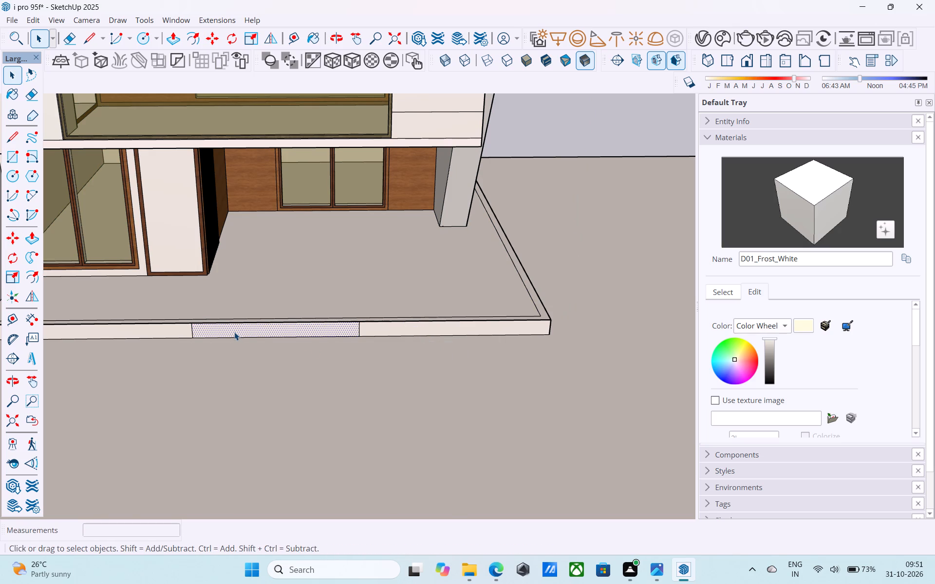
key(m)
click(223, 328)
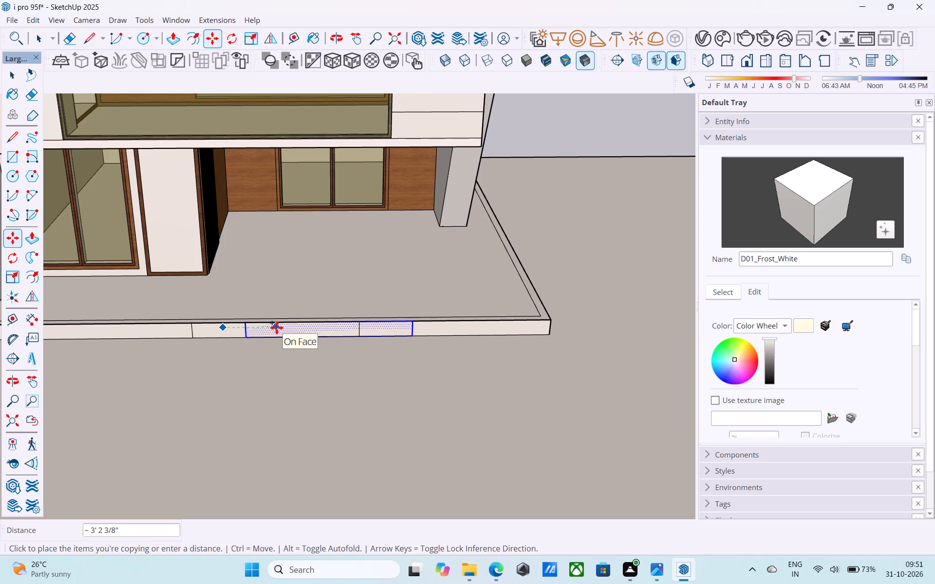
click(280, 328)
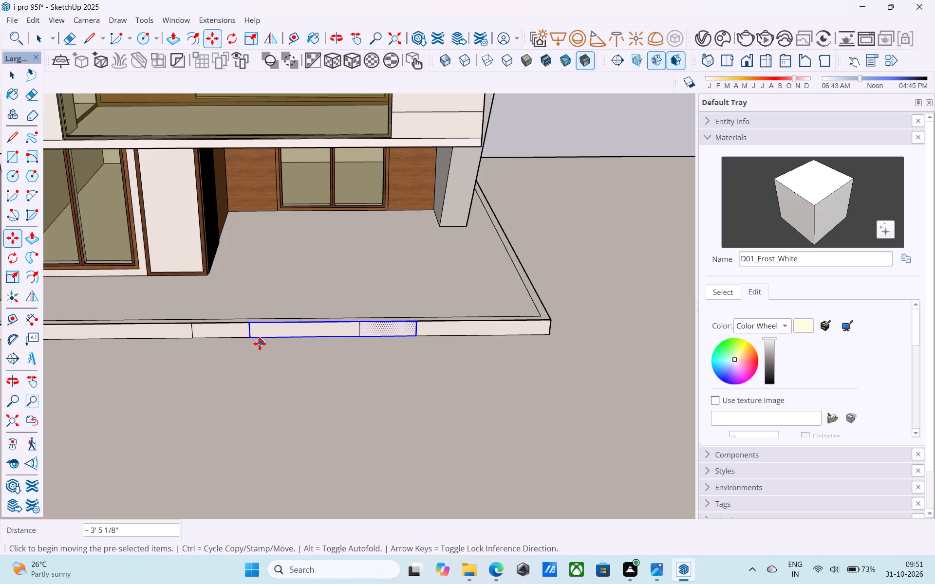
Erase the two original vertical lines from the riser, keeping the shifted 10-foot segment.
key(e)
drag(195, 331, 180, 329)
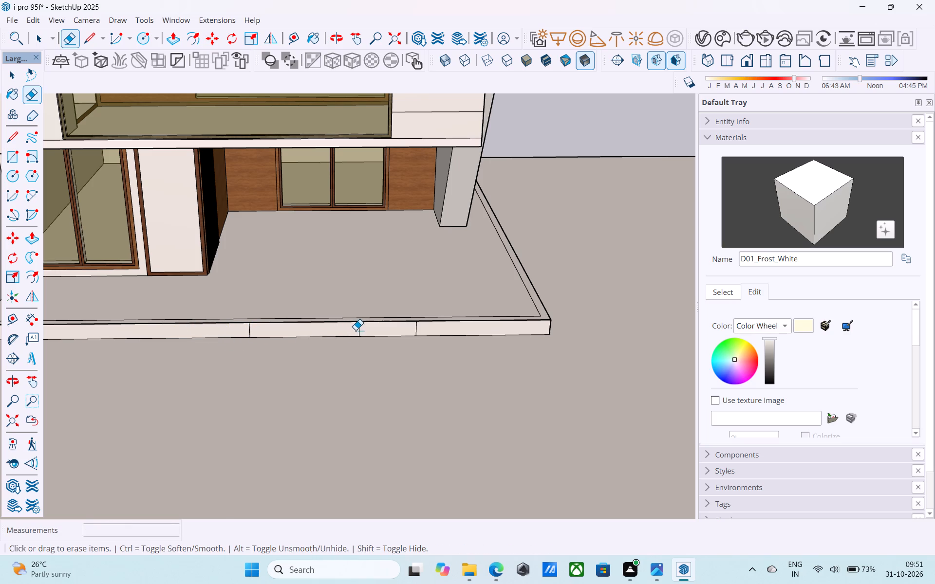
click(357, 329)
key(space)
Copy the bottom edge of the 10-foot riser segment 30 feet outward to the lower platform's front edge.
click(361, 330)
scroll(351, 341, down, 5)
middle_drag(342, 344, 337, 371)
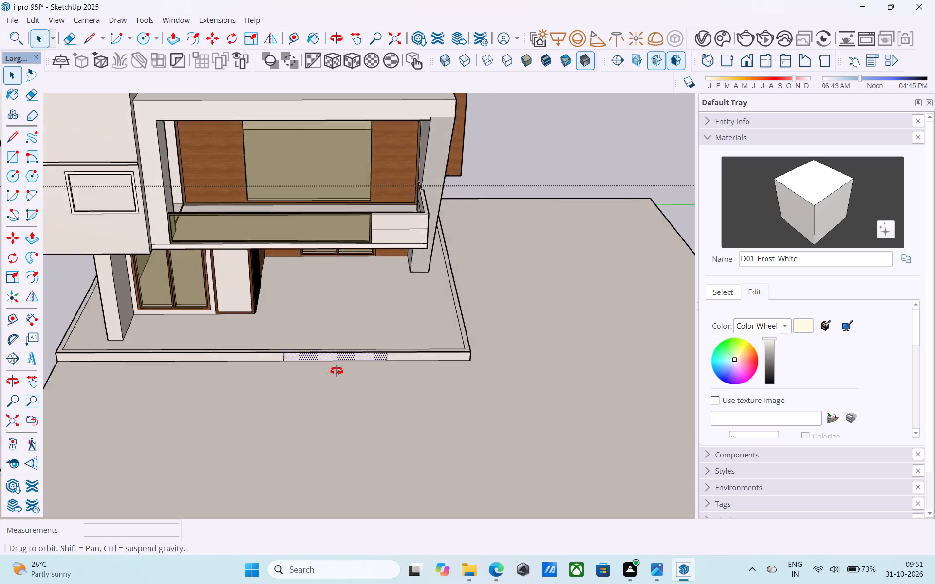
middle_drag(337, 371, 334, 384)
click(311, 378)
key(m)
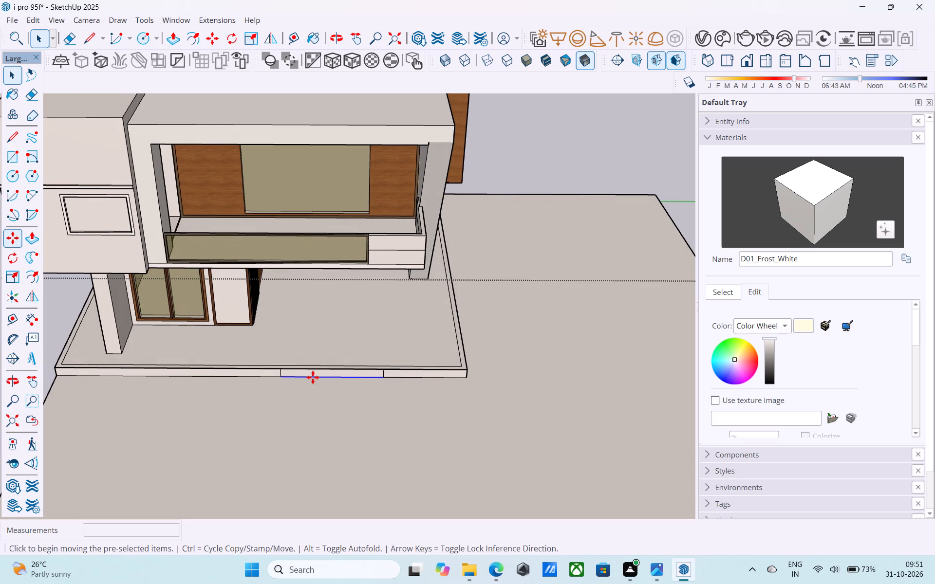
click(383, 380)
scroll(380, 362, down, 6)
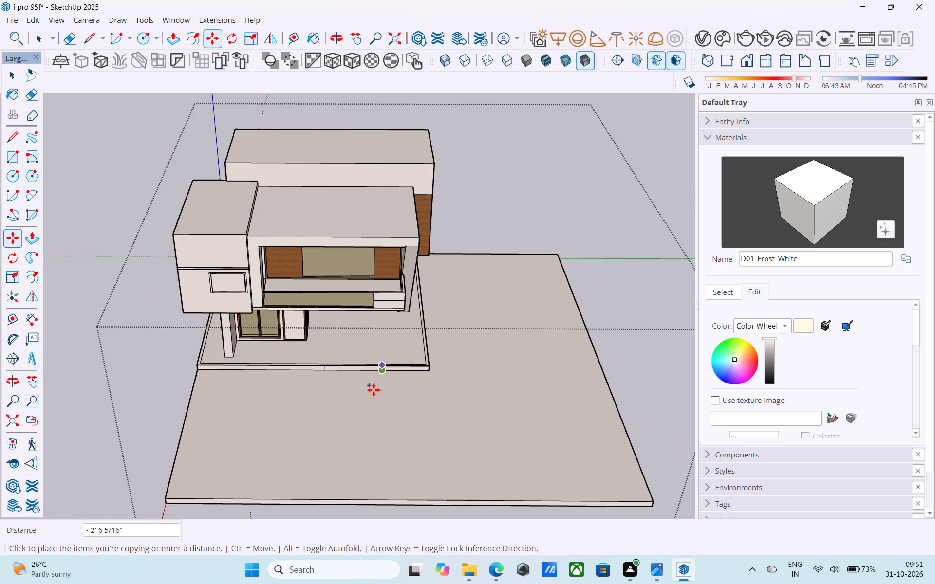
shift+middle_drag(363, 428, 359, 349)
scroll(384, 401, up, 8)
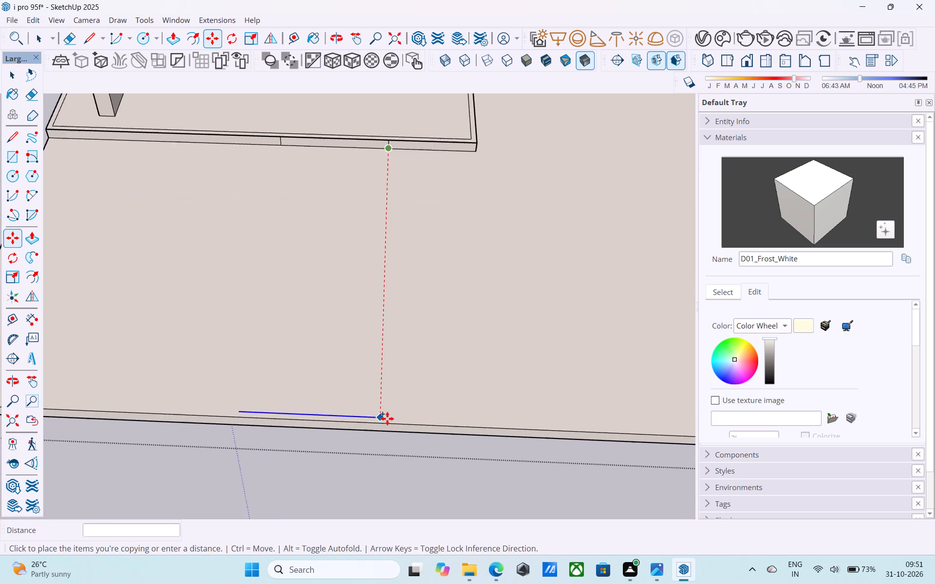
click(380, 424)
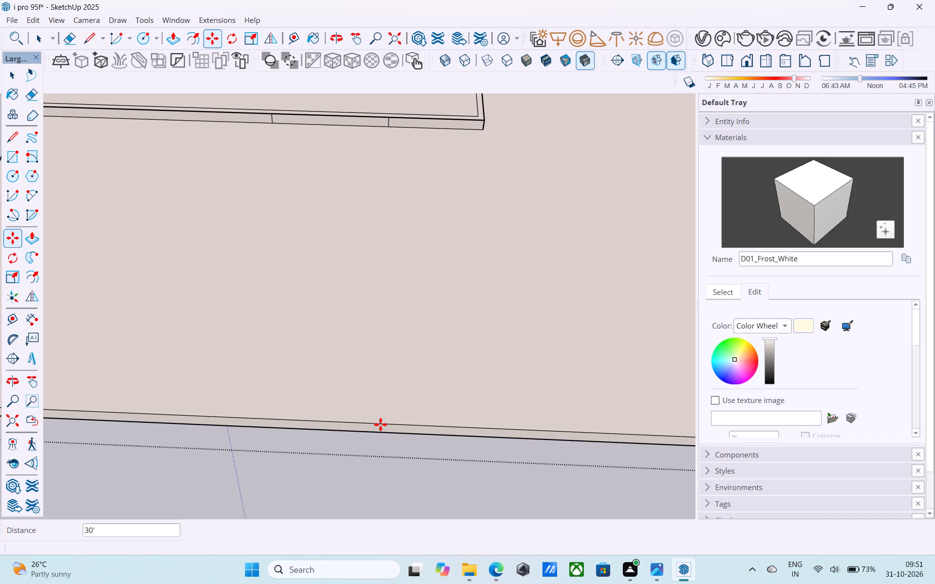
Divide the 30-foot copy into 20 equal spacings to lay out the path's strip lines.
key(slash)
text(20)
key(Return)
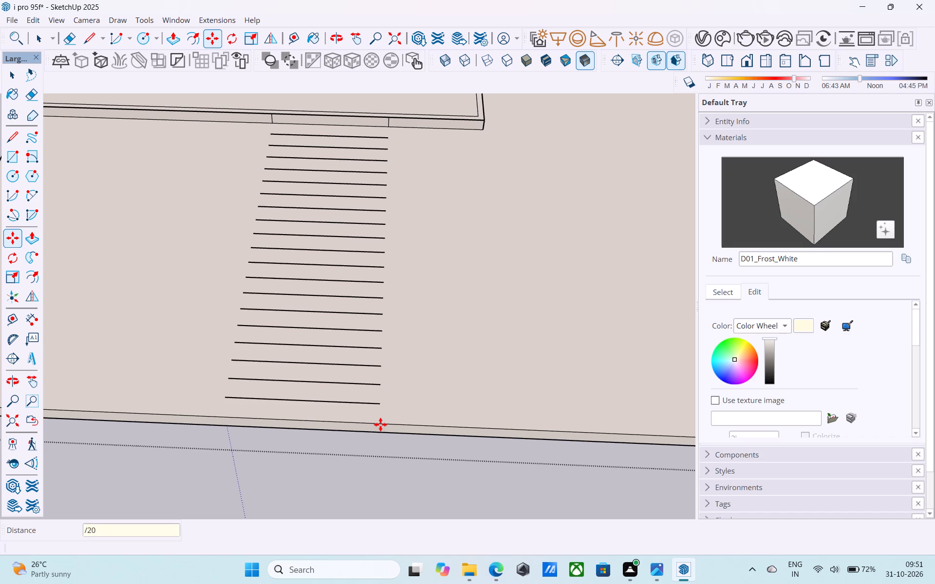
Draw the path's two long side lines, each about 28' 6", joining the strip line ends to the house platform's riser.
scroll(380, 424, down, 7)
middle_drag(359, 420, 379, 431)
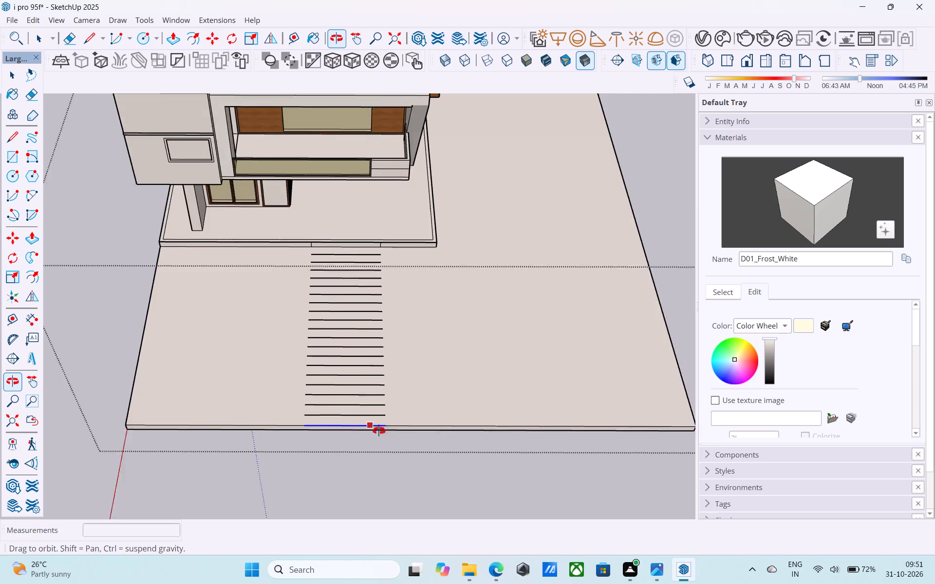
middle_drag(379, 431, 360, 443)
key(l)
scroll(316, 425, up, 7)
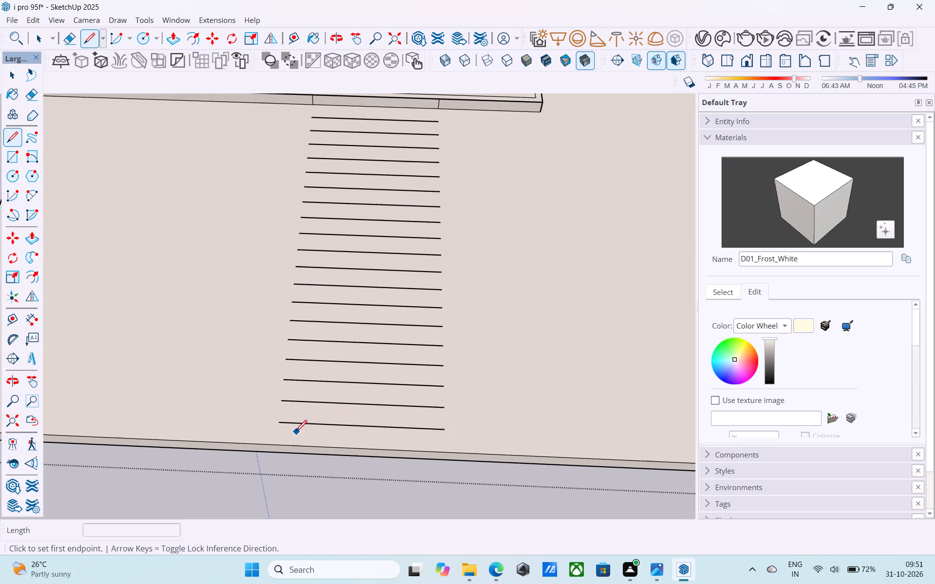
click(281, 420)
scroll(283, 418, down, 4)
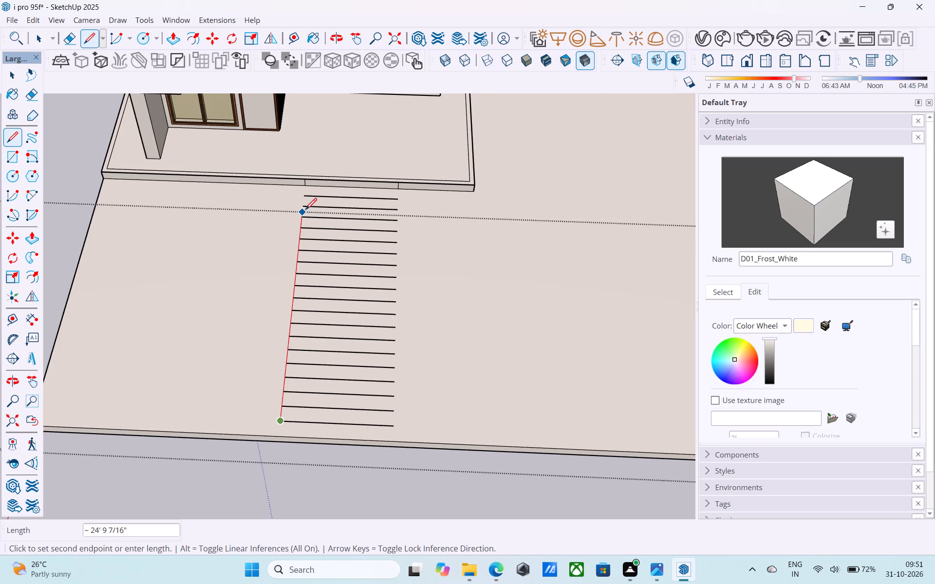
click(306, 188)
click(395, 190)
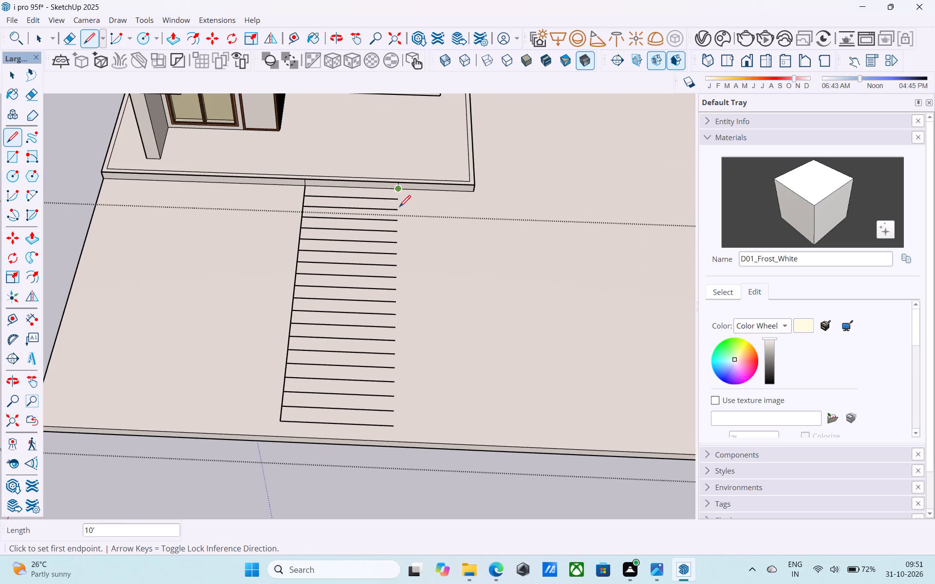
click(393, 423)
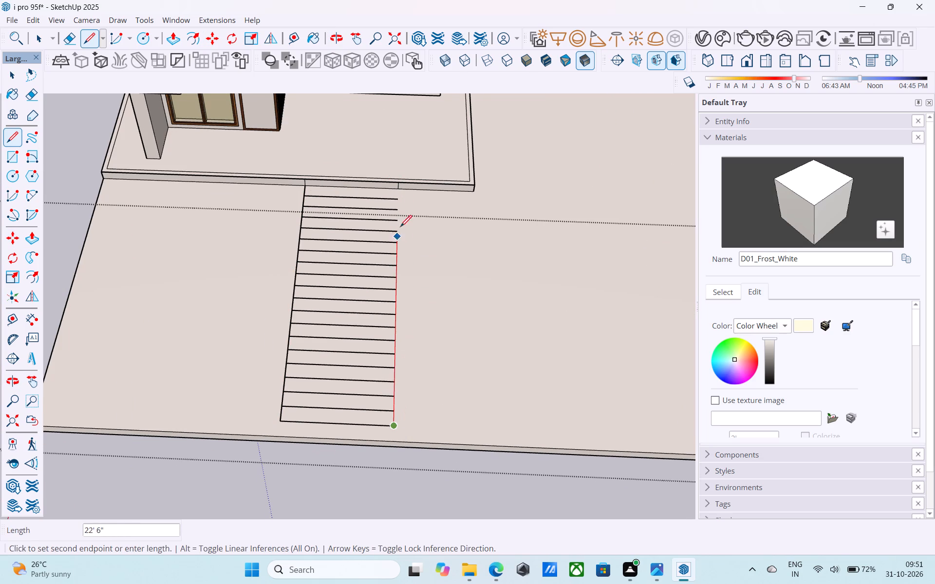
click(397, 190)
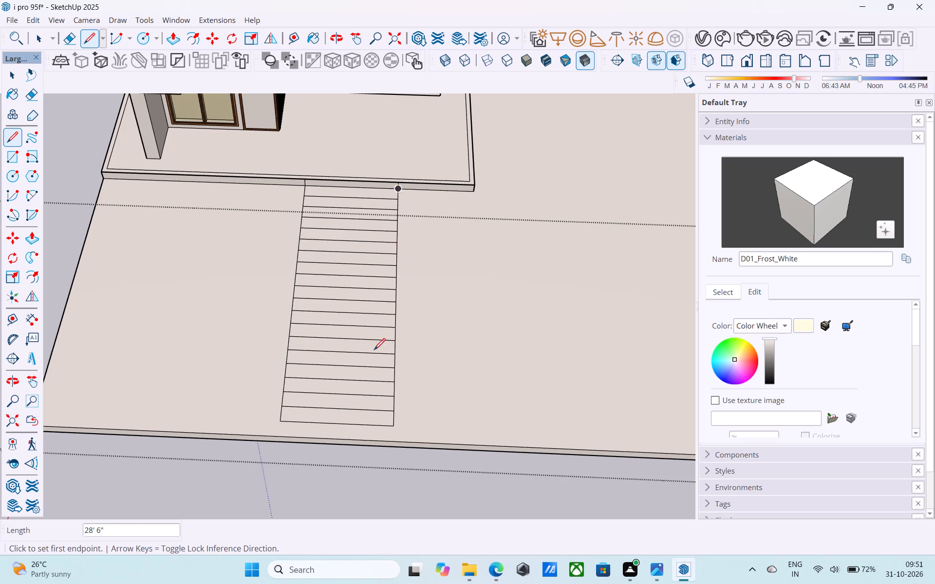
Extend both path side lines 1' 6" from the outermost strip line to the lower platform's front edge.
scroll(394, 449, up, 5)
click(393, 409)
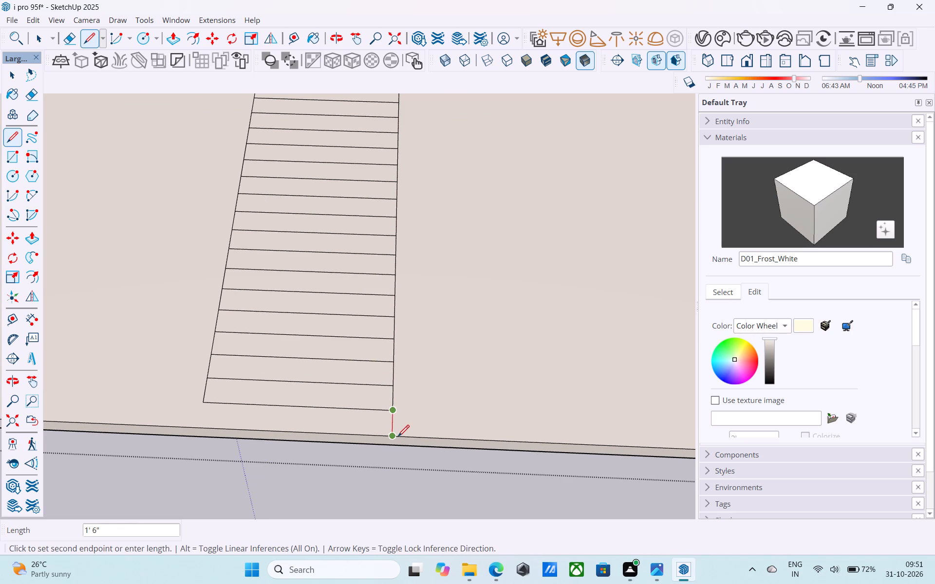
click(398, 438)
click(208, 401)
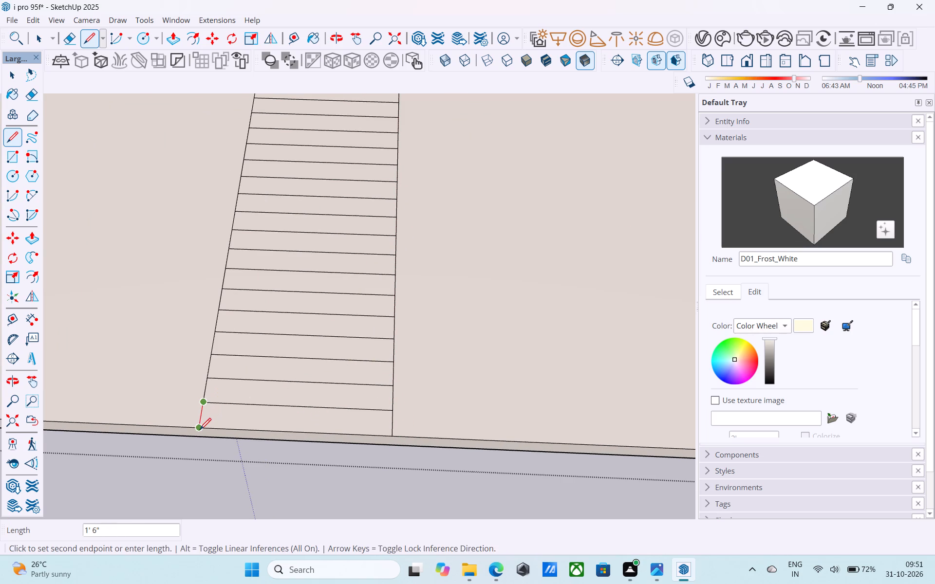
click(200, 431)
scroll(291, 407, down, 6)
middle_drag(288, 416, 280, 407)
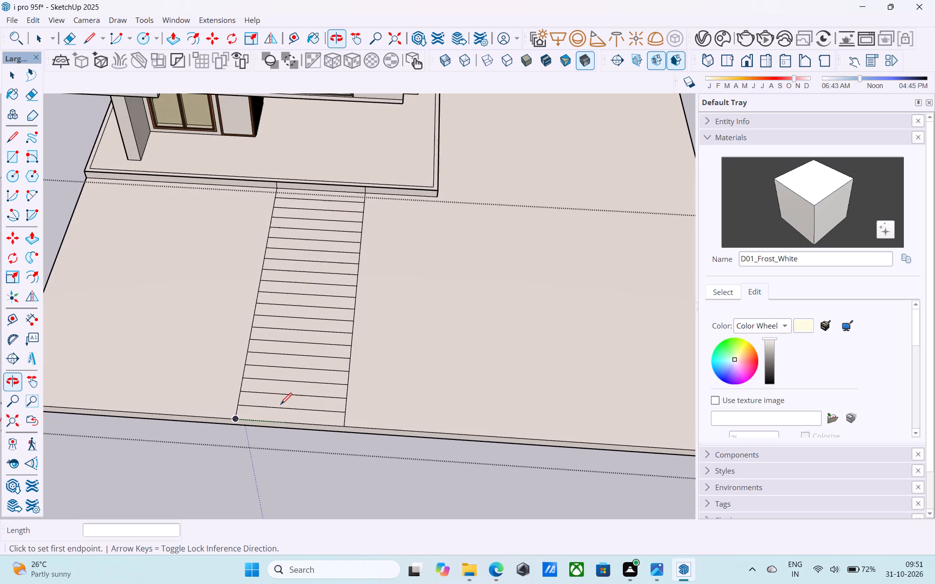
key(space)
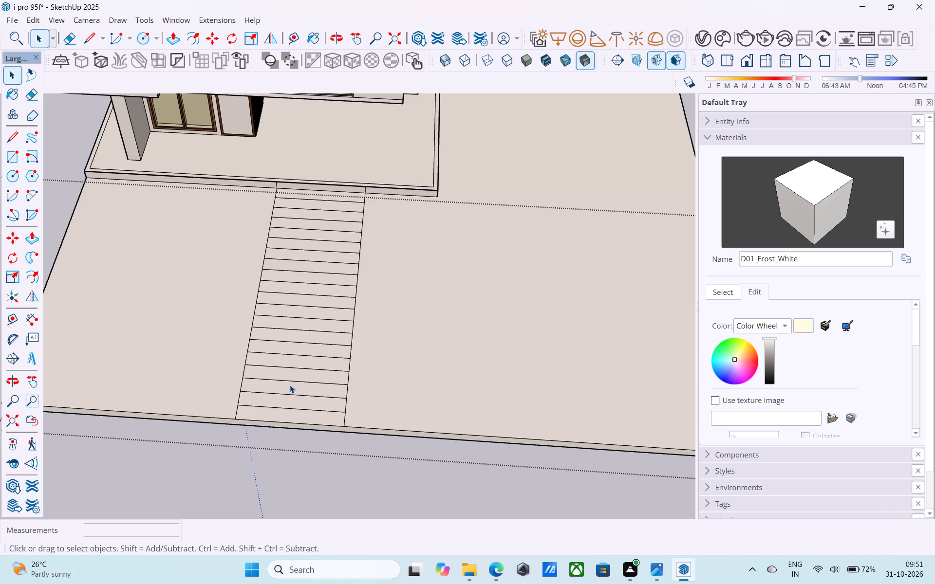
Save the model.
key(ctrl+s)
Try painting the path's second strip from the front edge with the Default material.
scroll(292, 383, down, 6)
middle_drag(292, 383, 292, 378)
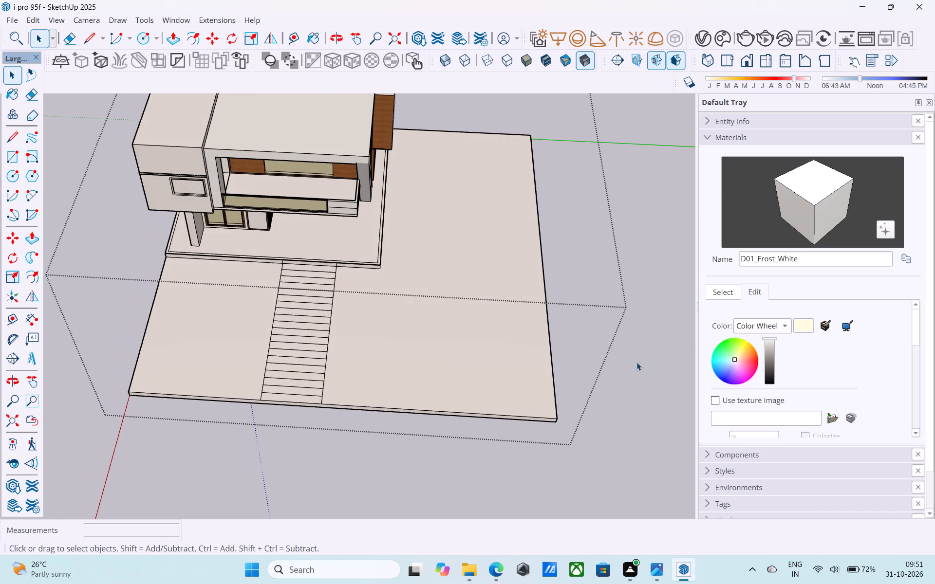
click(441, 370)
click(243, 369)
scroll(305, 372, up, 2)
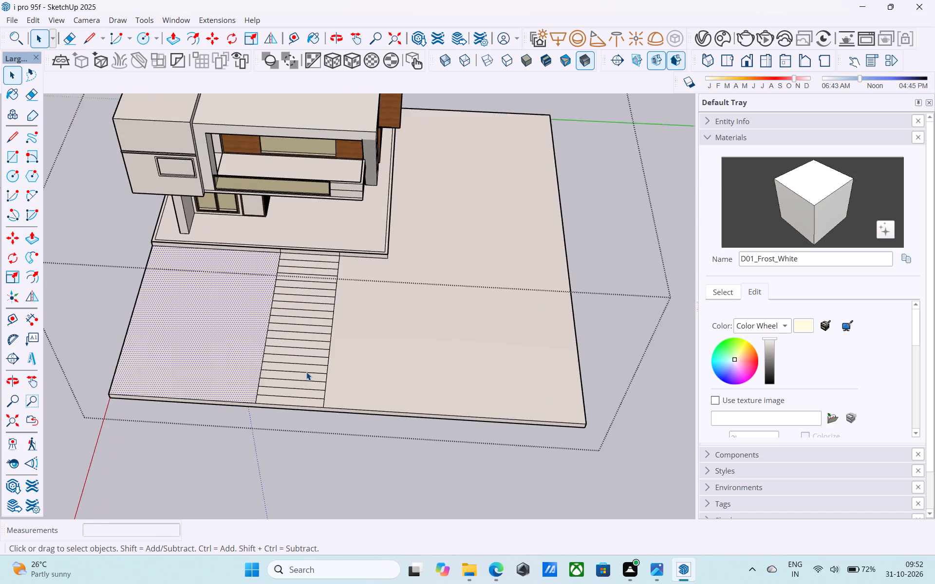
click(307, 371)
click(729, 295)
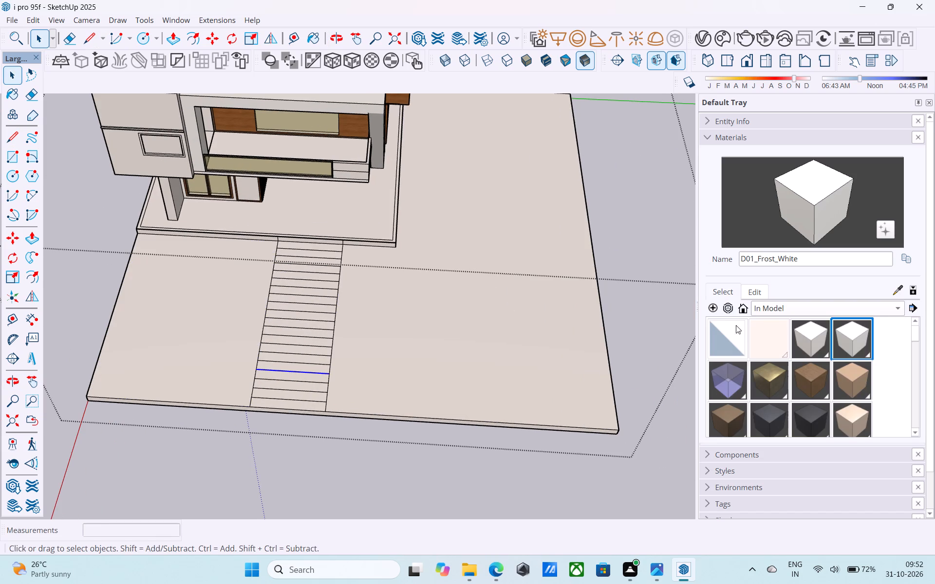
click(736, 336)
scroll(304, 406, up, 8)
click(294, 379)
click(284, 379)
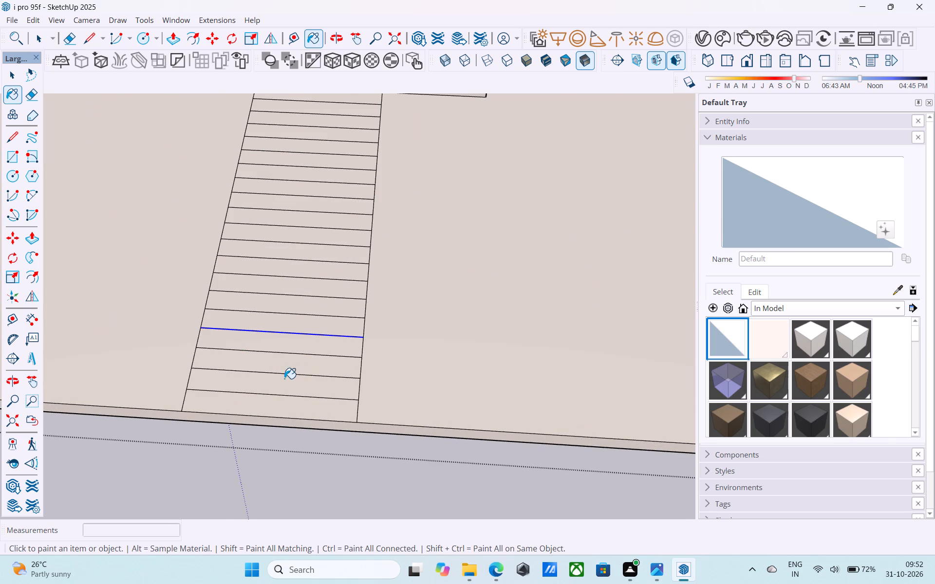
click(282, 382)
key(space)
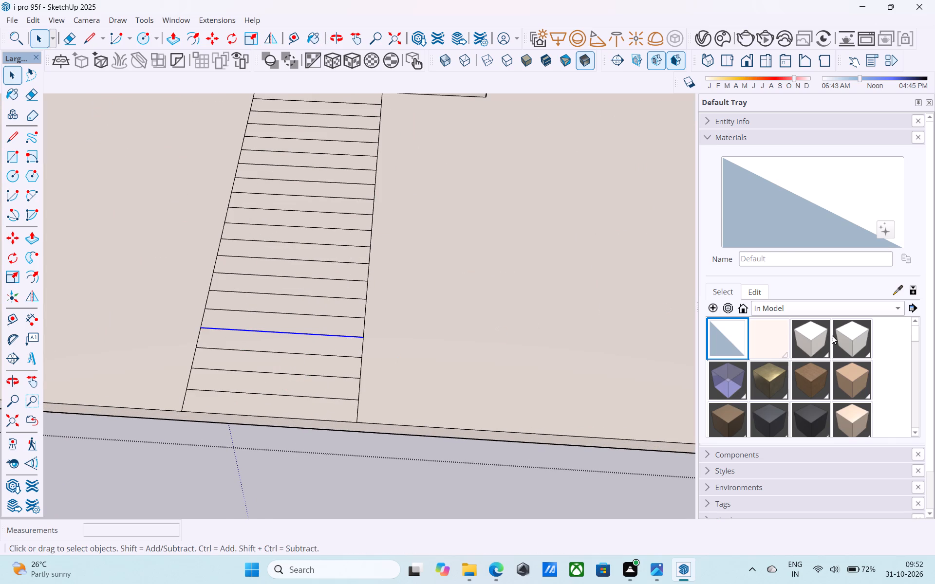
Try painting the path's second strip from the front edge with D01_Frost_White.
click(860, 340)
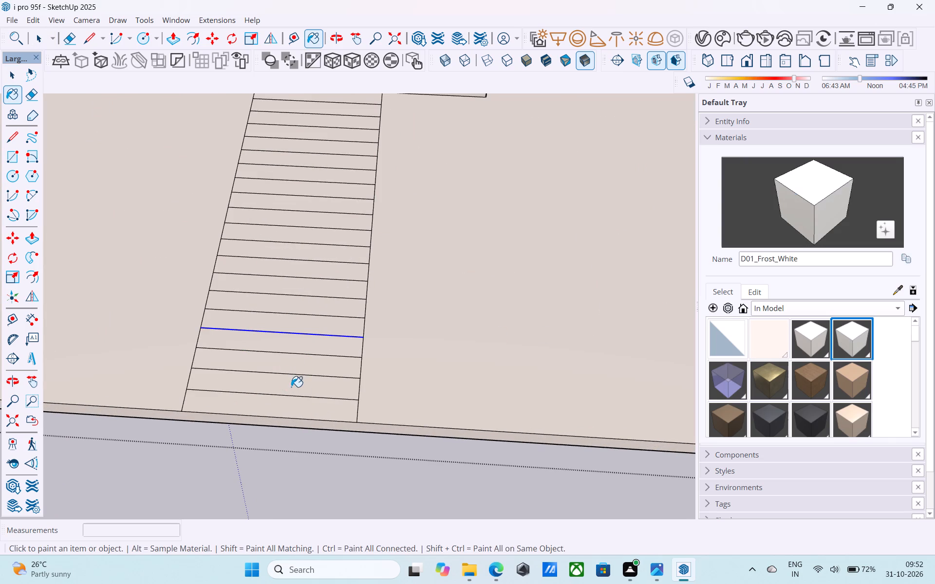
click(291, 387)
Paint four alternate path strips, starting with the second from the front edge, with M00_Soft_Cloud from the Solid Colors collection.
scroll(806, 363, down, 10)
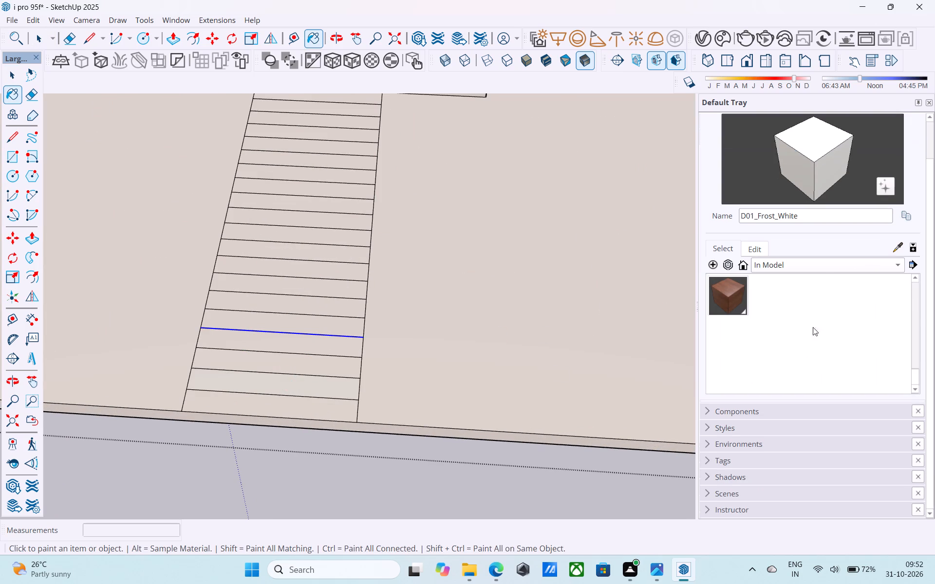
click(801, 261)
click(804, 389)
scroll(788, 346, down, 13)
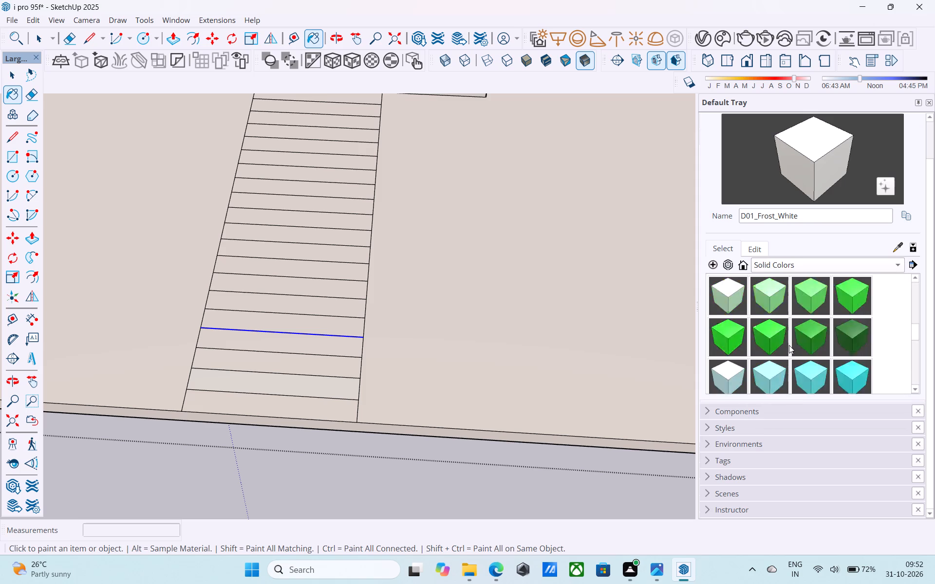
scroll(789, 345, down, 11)
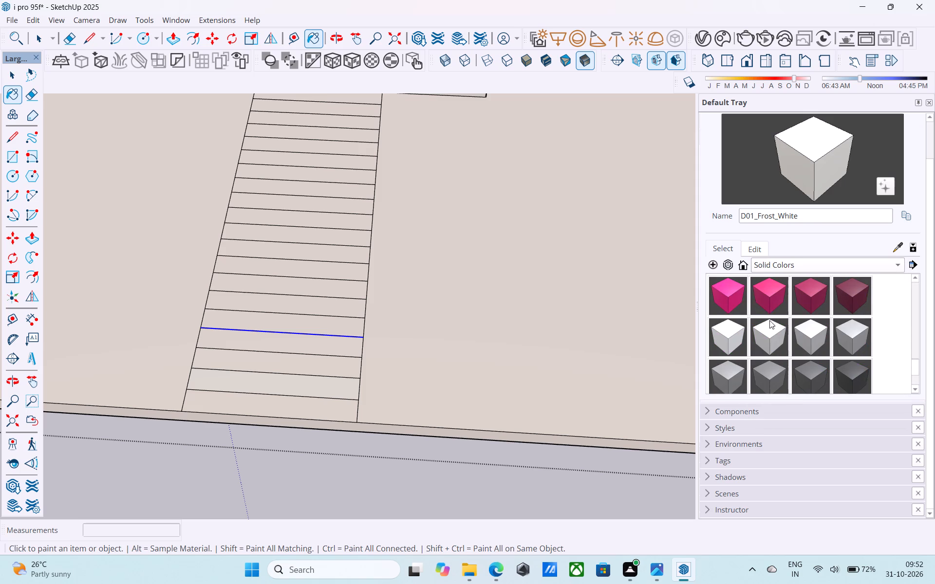
click(769, 320)
click(712, 337)
scroll(296, 356, up, 3)
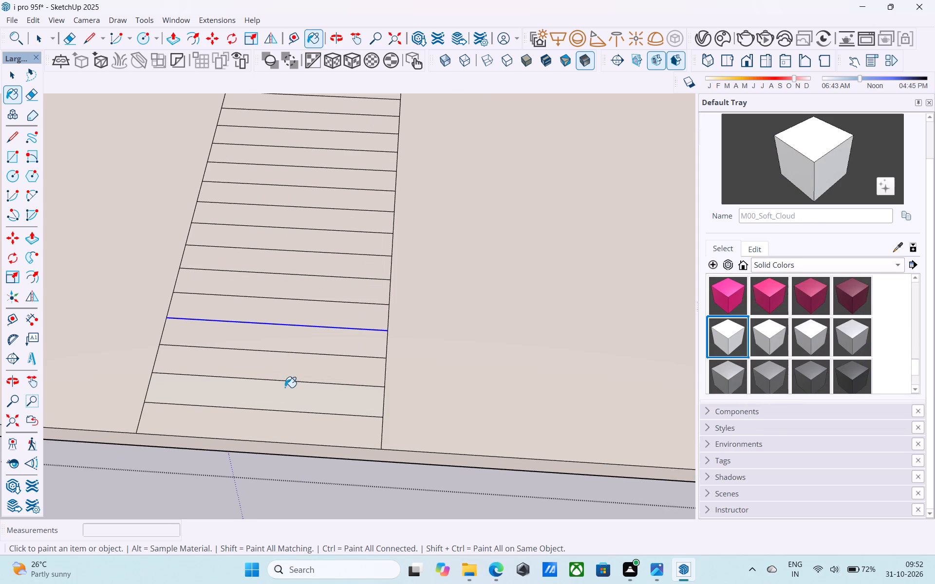
click(286, 389)
click(295, 346)
click(307, 296)
click(306, 241)
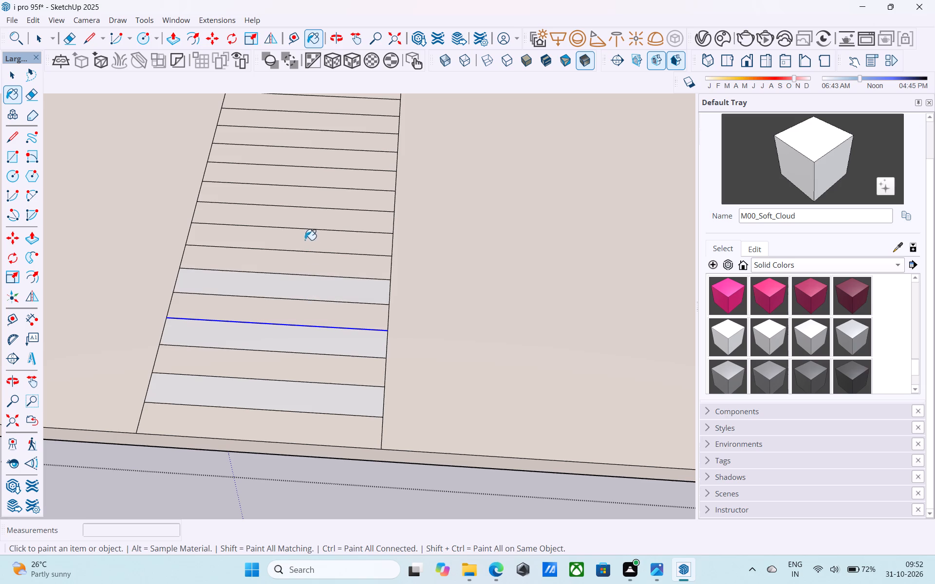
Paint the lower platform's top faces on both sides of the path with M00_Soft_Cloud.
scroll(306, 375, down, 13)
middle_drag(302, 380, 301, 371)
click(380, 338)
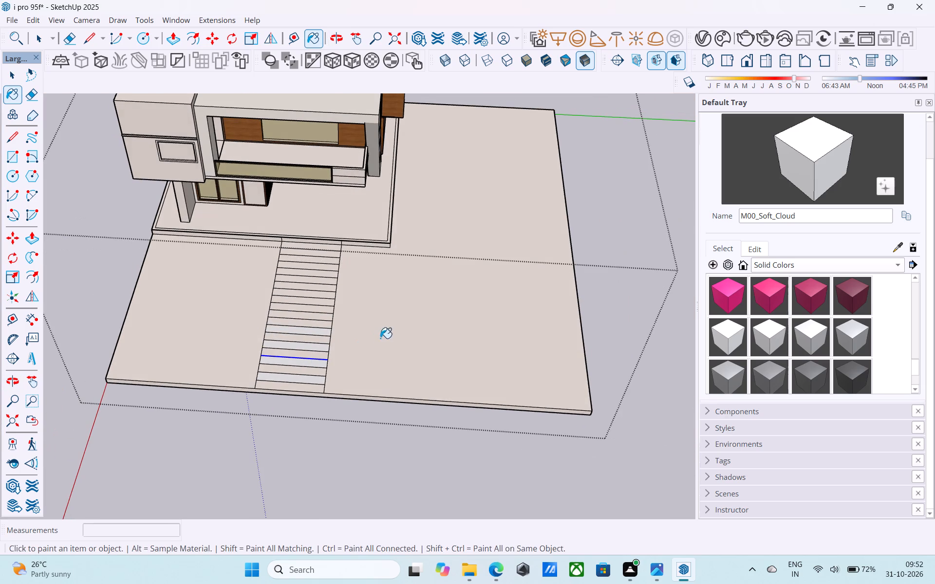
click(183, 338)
Paint the remaining six alternate path strips up to the house platform with M00_Soft_Cloud.
scroll(267, 335, up, 12)
click(323, 280)
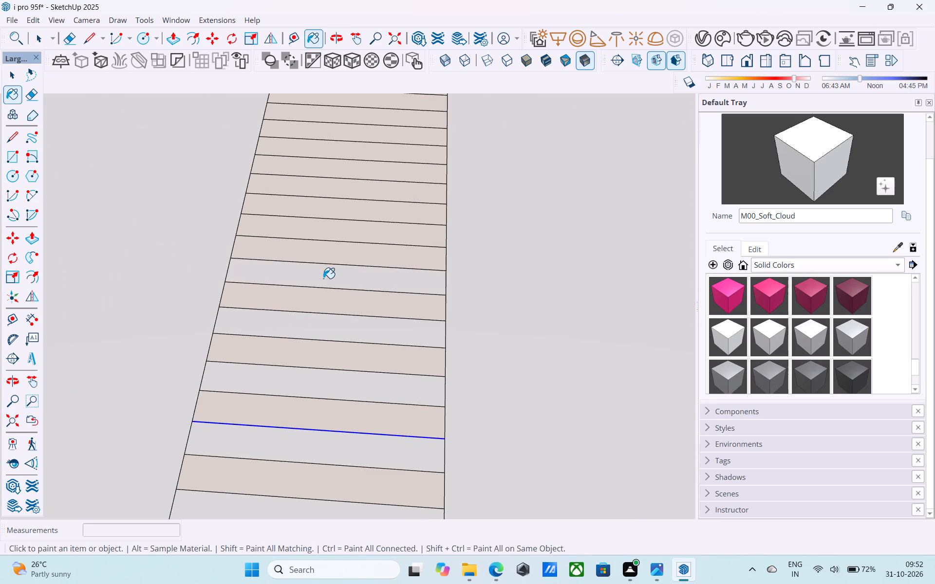
click(324, 231)
click(335, 187)
scroll(295, 364, down, 7)
scroll(333, 257, up, 2)
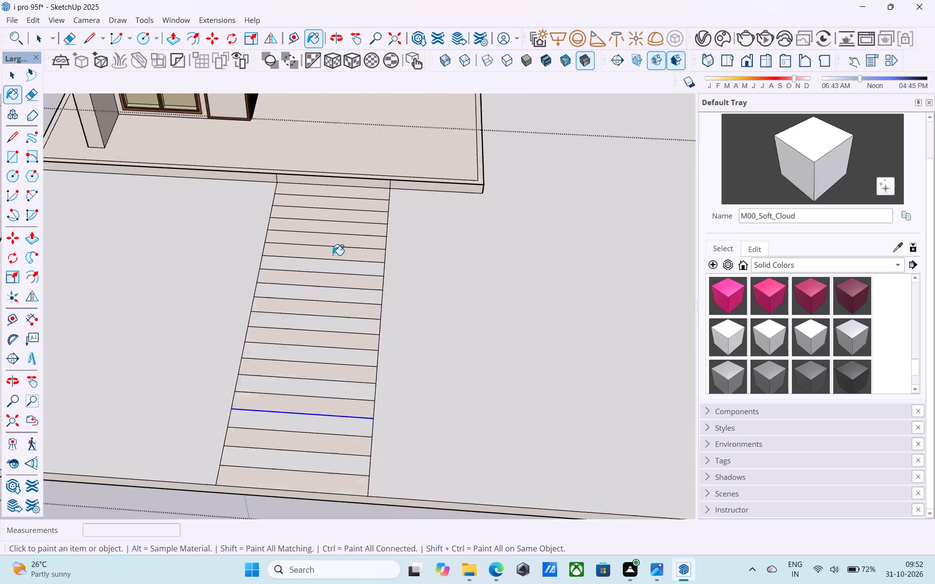
scroll(333, 255, up, 4)
click(331, 235)
click(330, 191)
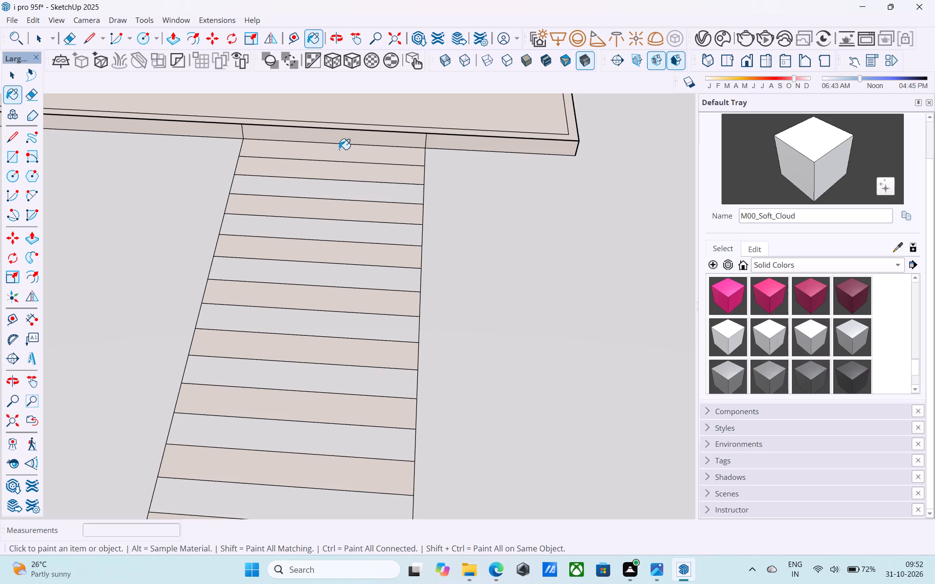
click(339, 149)
Paint the lower platform's top faces on both sides of the path with Soil_03_1K from the Ground collection.
scroll(362, 140, down, 6)
middle_drag(353, 291, 353, 285)
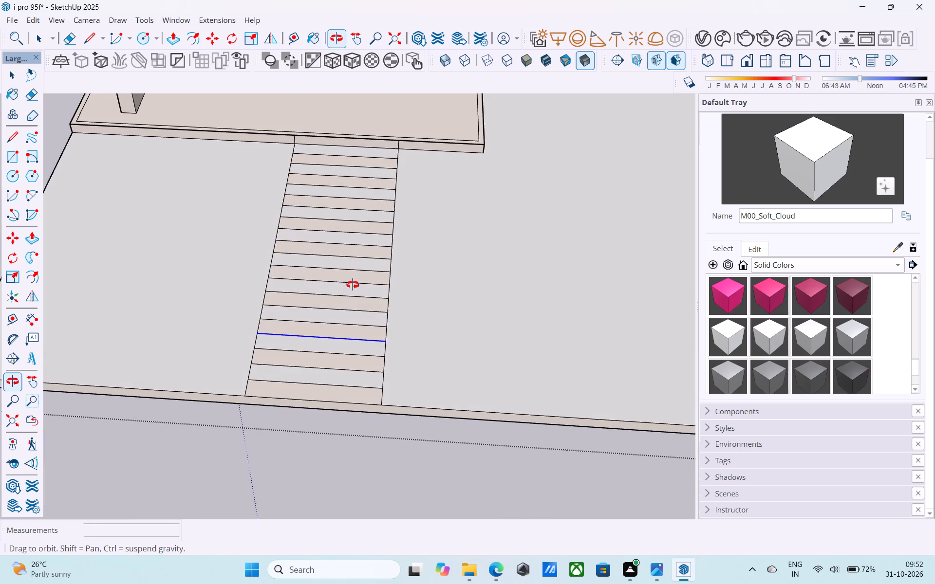
middle_drag(353, 285, 374, 303)
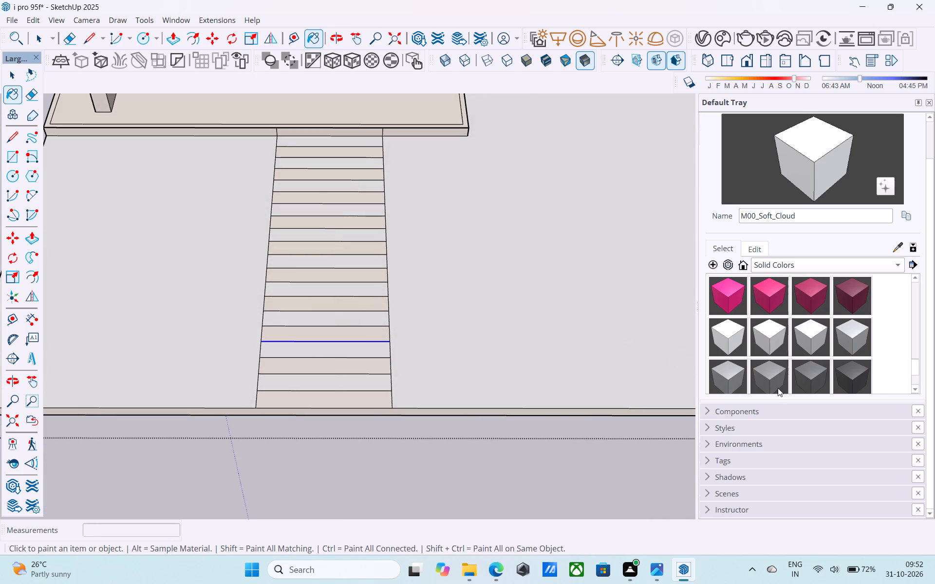
scroll(796, 348, down, 5)
scroll(789, 331, up, 5)
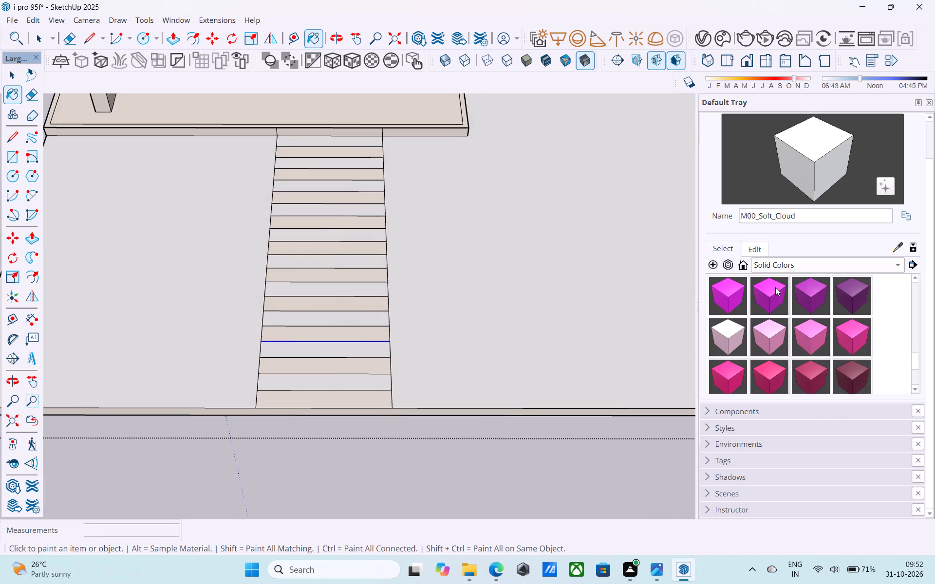
click(768, 262)
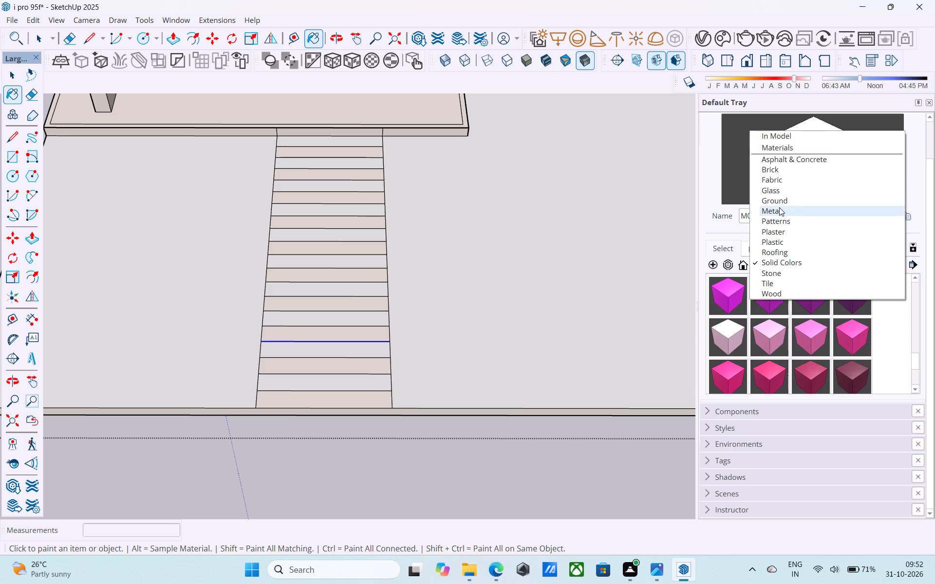
click(774, 202)
click(806, 302)
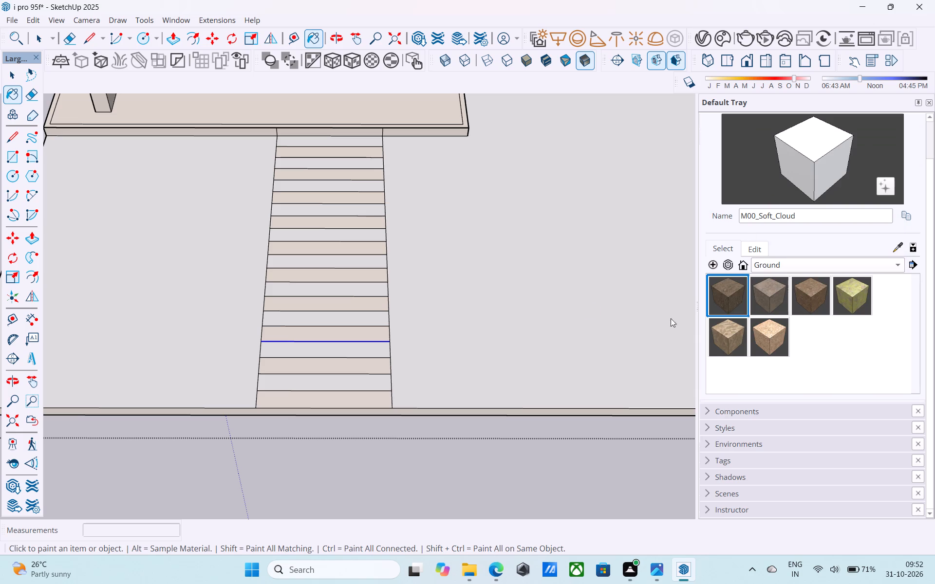
click(562, 309)
click(218, 292)
Paint the lower platform's top faces on both sides of the path with Wood_Chips_01_1K from the Ground collection.
scroll(408, 355, down, 5)
scroll(414, 412, down, 3)
middle_drag(407, 429, 401, 418)
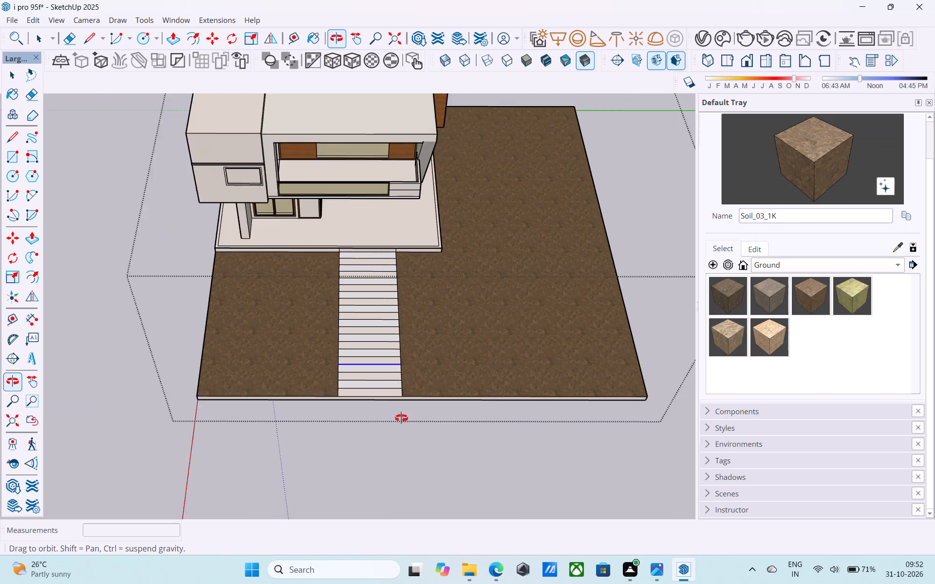
middle_drag(401, 418, 391, 369)
click(766, 333)
click(472, 304)
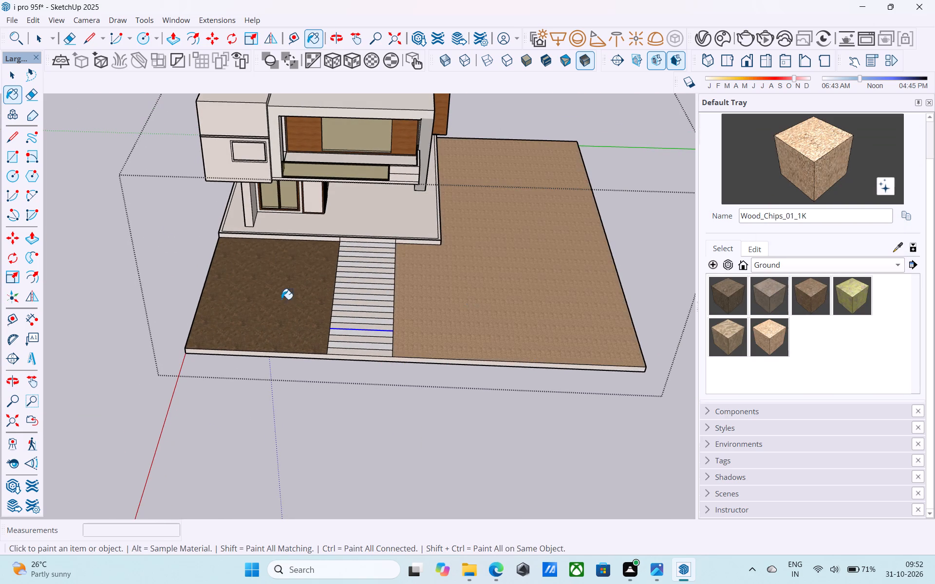
click(228, 293)
Paint the alternate M00_Soft_Cloud path strips, from the front edge up to the house platform, with Wood_Chips_01_1K.
scroll(341, 324, up, 15)
click(377, 435)
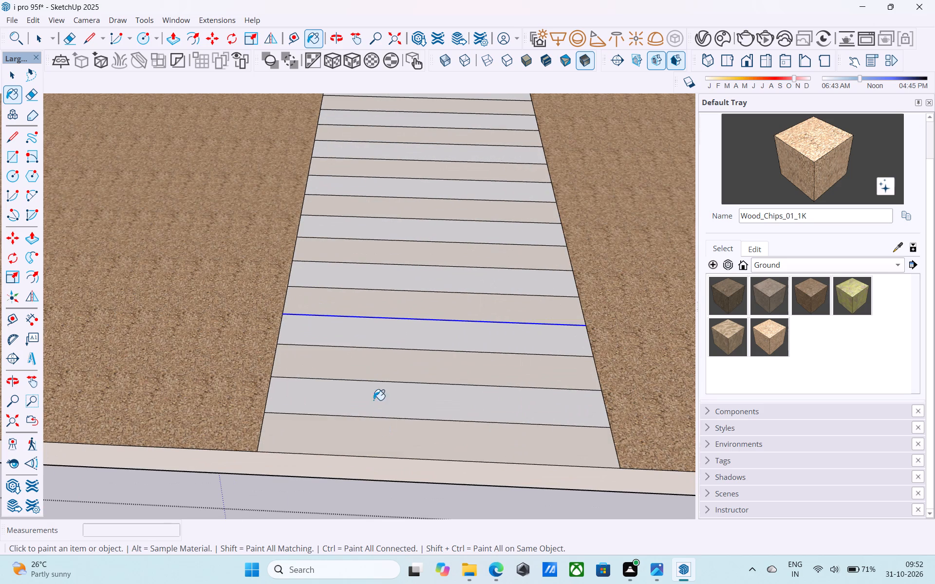
click(370, 370)
click(368, 302)
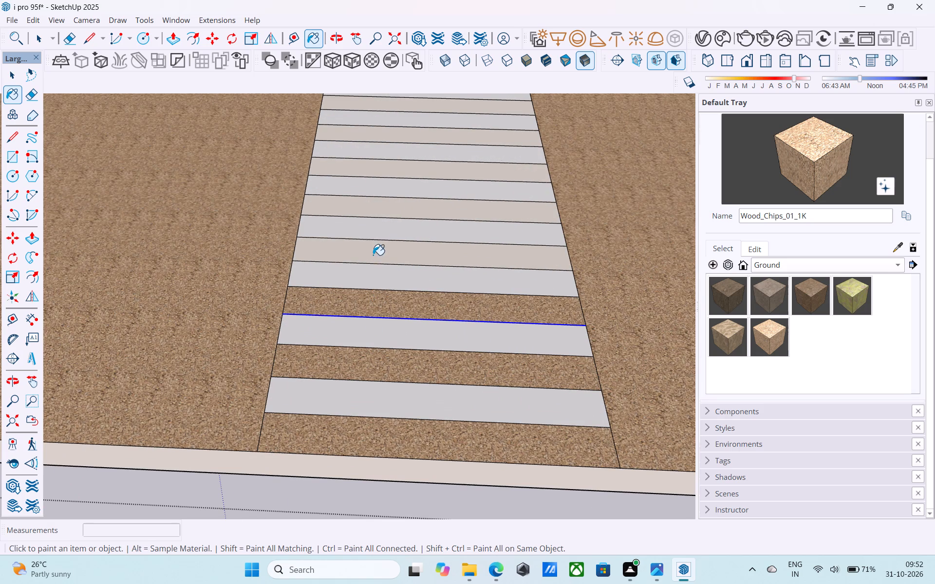
click(373, 255)
click(377, 207)
scroll(295, 379, down, 8)
scroll(343, 276, up, 3)
click(345, 270)
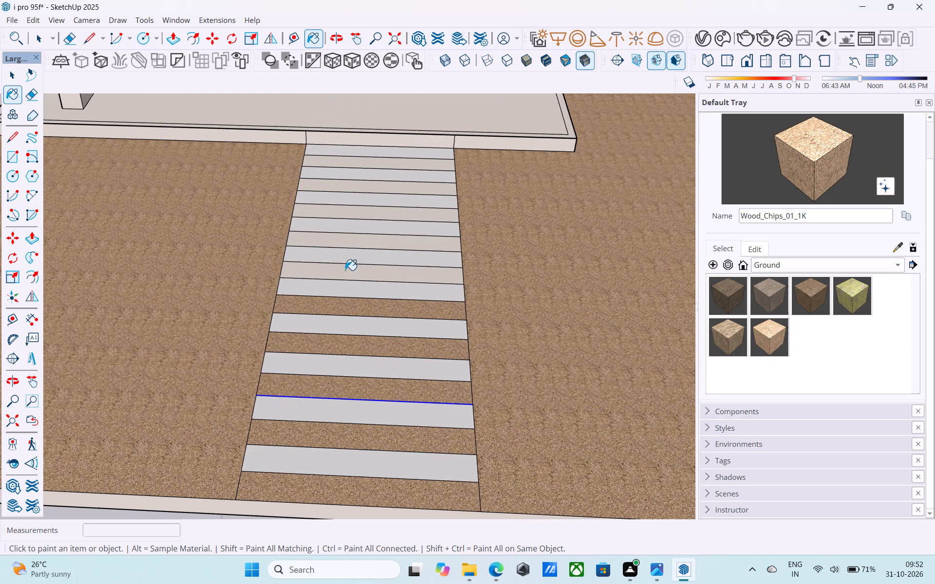
click(346, 245)
click(343, 218)
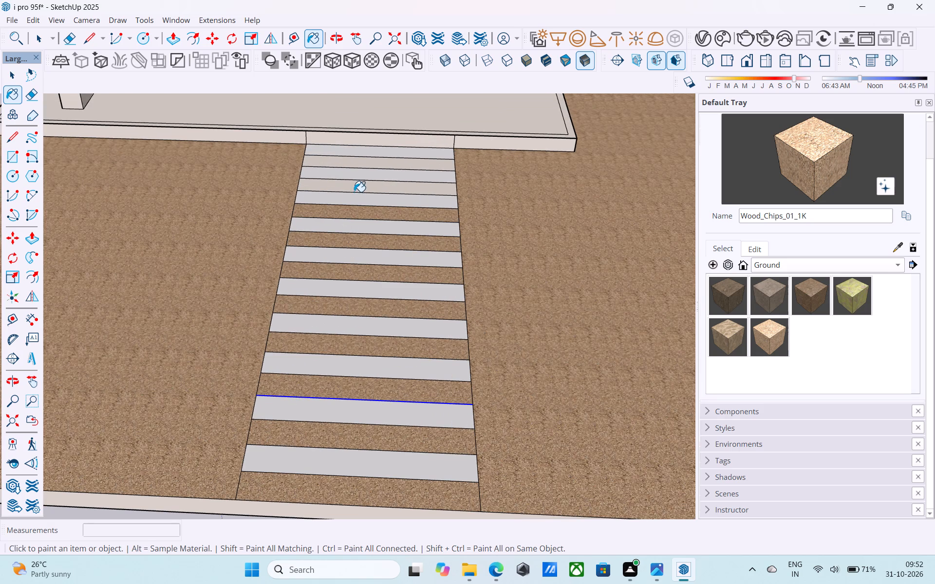
click(354, 192)
click(358, 166)
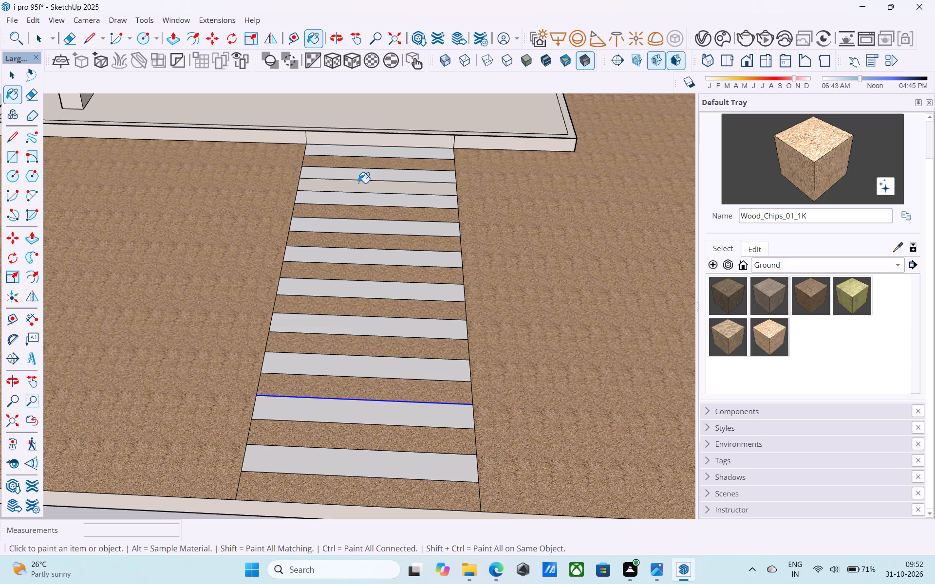
click(358, 183)
Examine the striped path and the wood-chip ground around the house from several angles.
scroll(309, 255, down, 11)
middle_drag(308, 302, 514, 251)
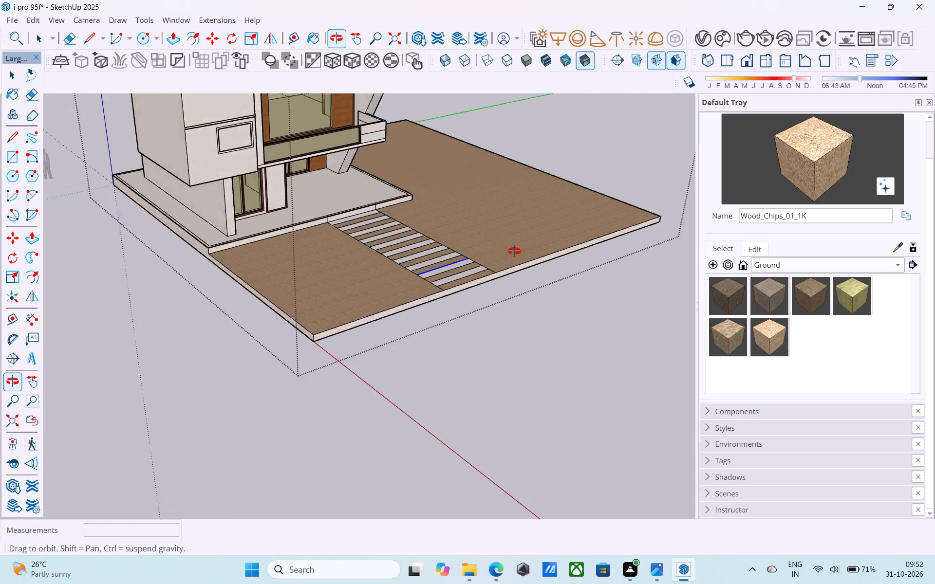
middle_drag(514, 251, 341, 277)
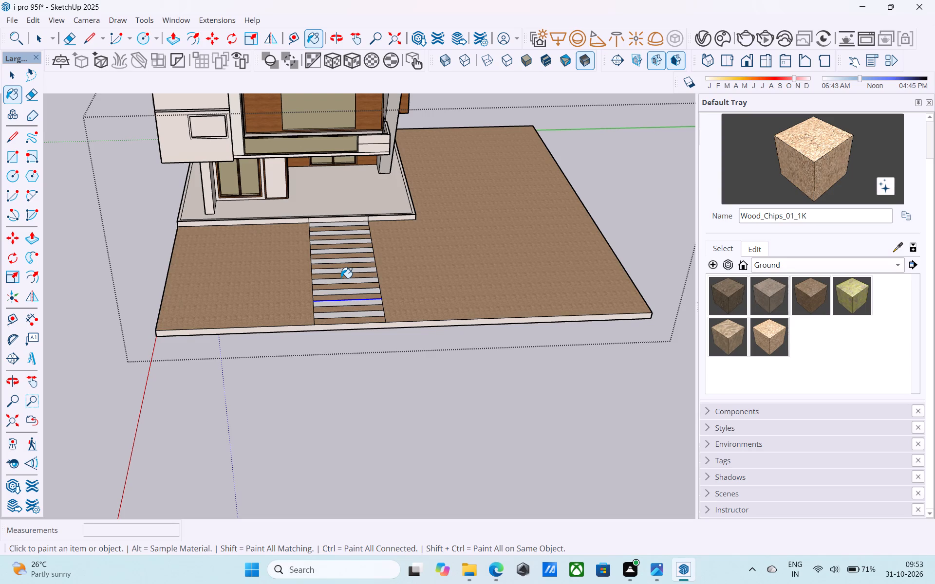
scroll(333, 274, up, 1)
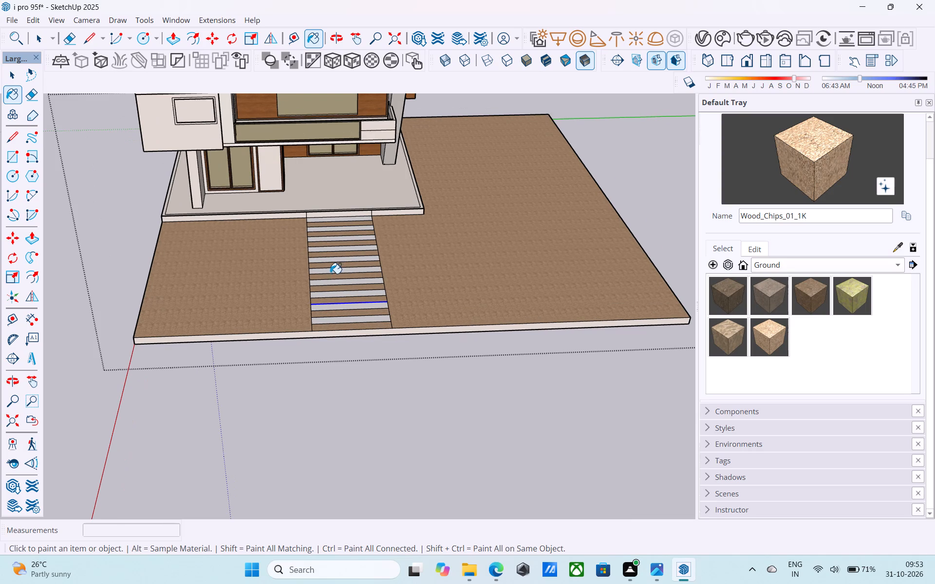
scroll(328, 274, down, 4)
middle_drag(332, 274, 370, 281)
middle_drag(378, 287, 393, 296)
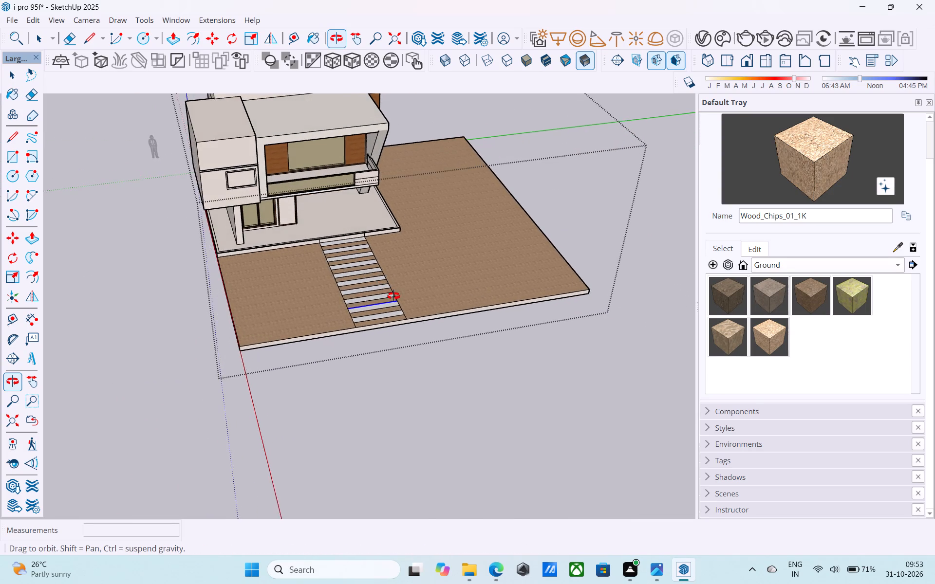
middle_drag(393, 296, 617, 330)
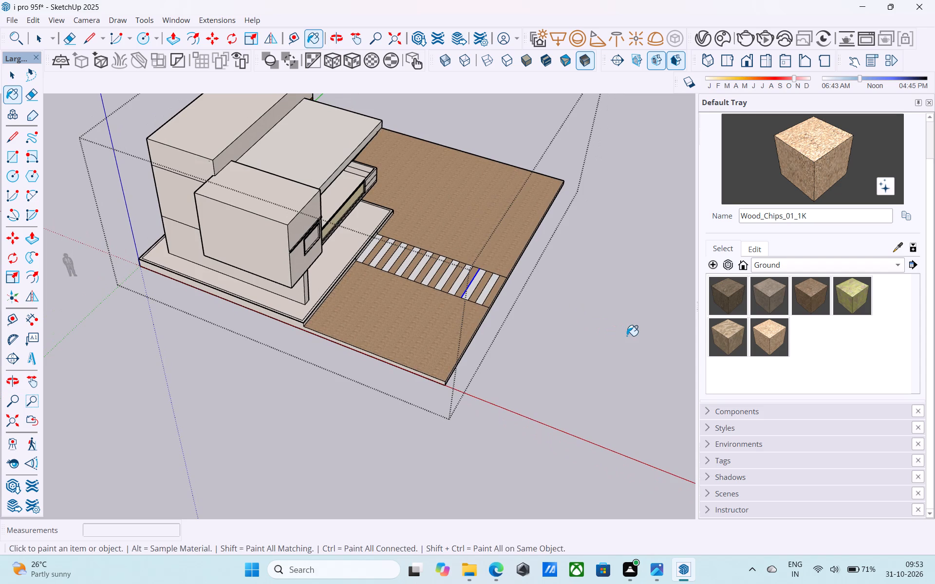
middle_drag(627, 336, 368, 331)
middle_click(365, 330)
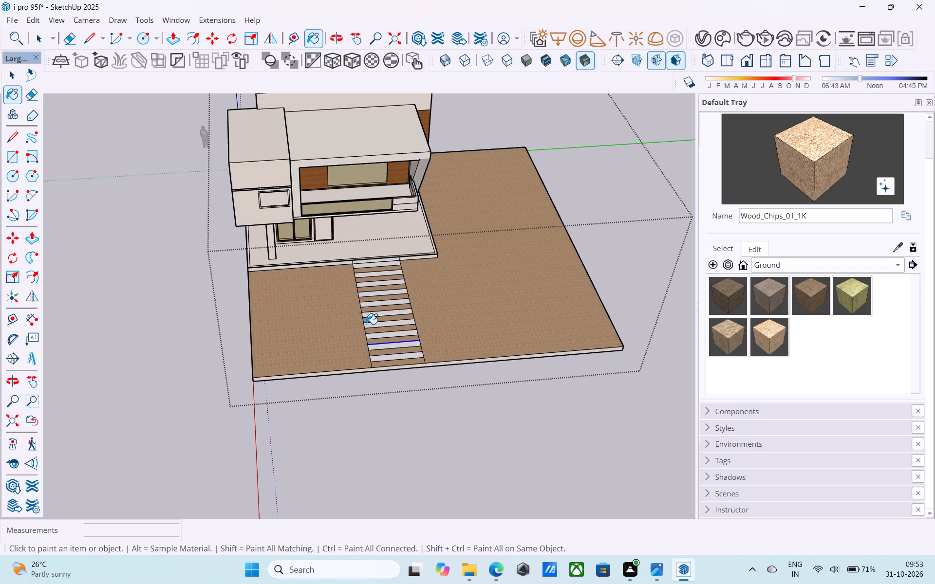
Copy the lower platform's outer side edge about 5' 11" towards the path, along the house platform's front.
key(l)
middle_drag(311, 316, 252, 276)
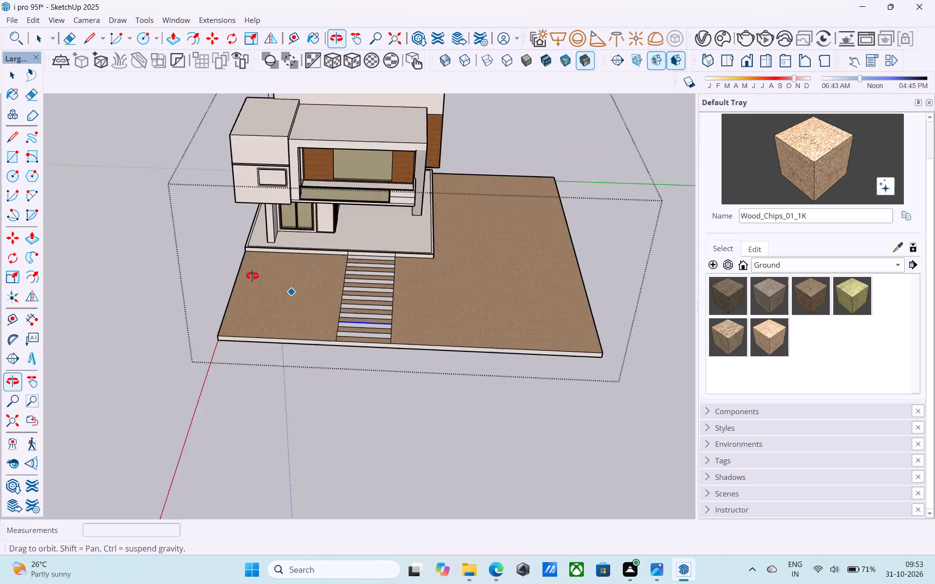
middle_drag(252, 276, 305, 257)
scroll(305, 256, up, 12)
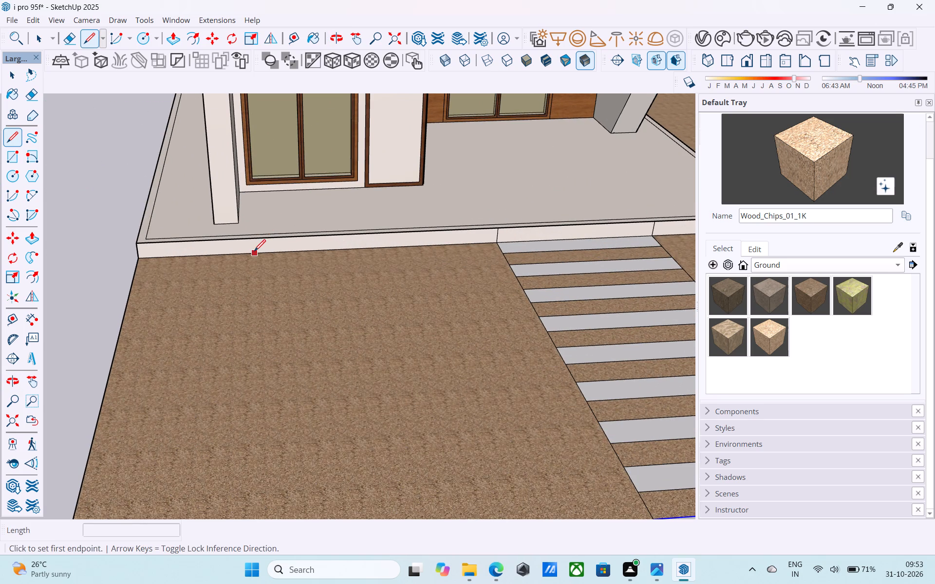
key(space)
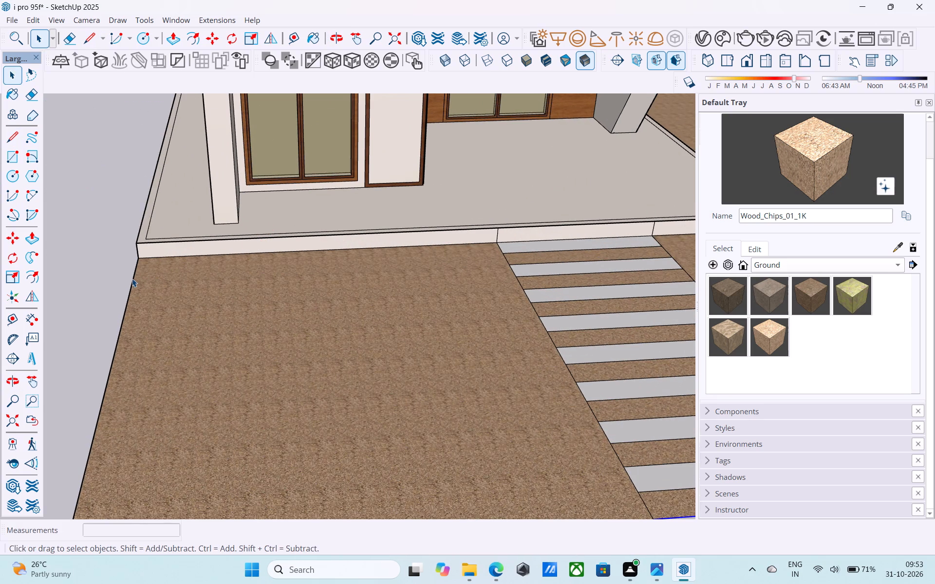
click(134, 278)
key(m)
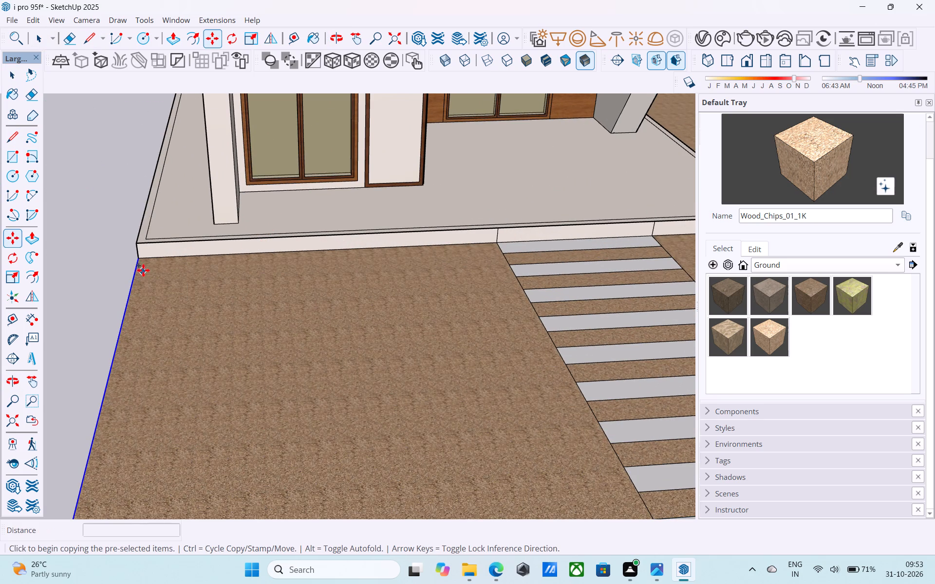
click(138, 261)
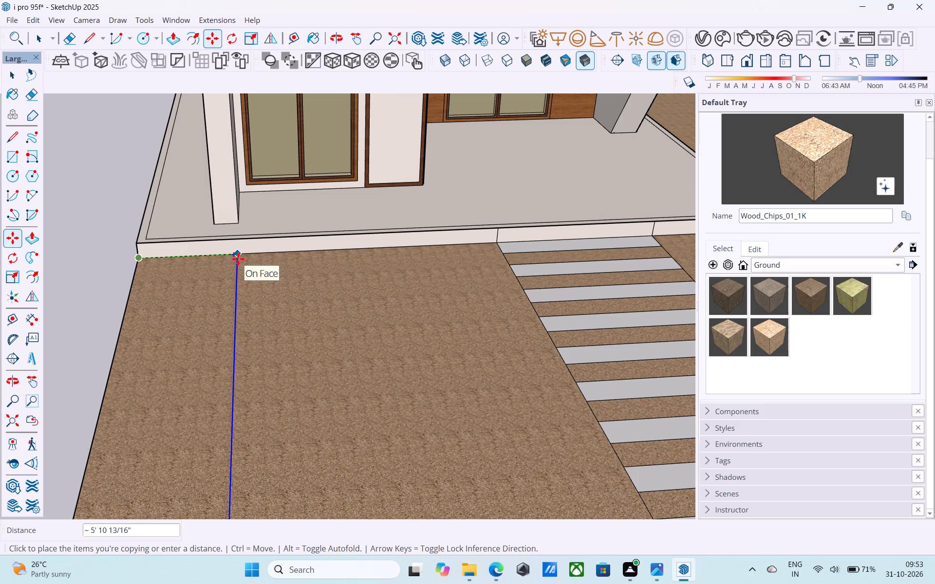
click(238, 259)
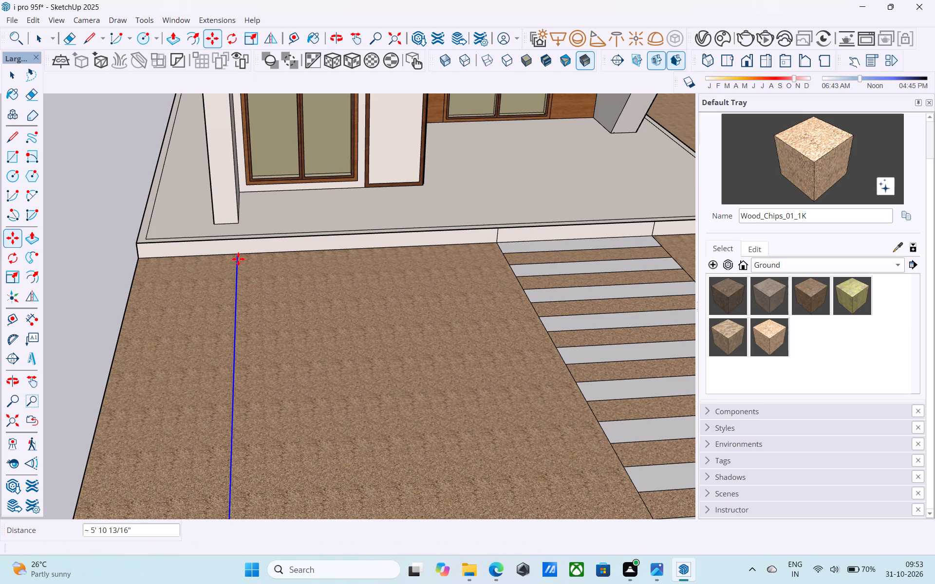
Copy the new line 6' further towards the path to outline a second strip on the ground.
click(238, 257)
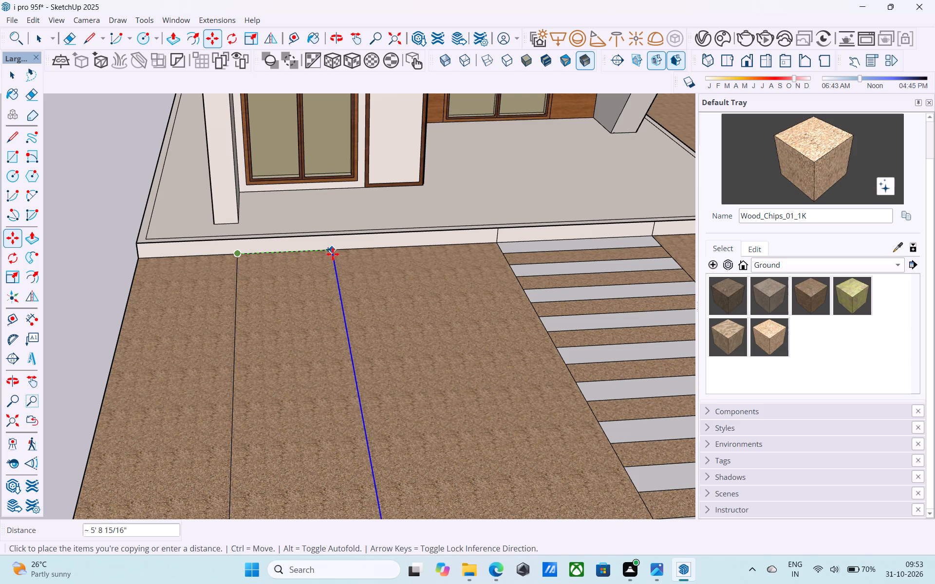
text(5')
key(Return)
text(6')
key(Return)
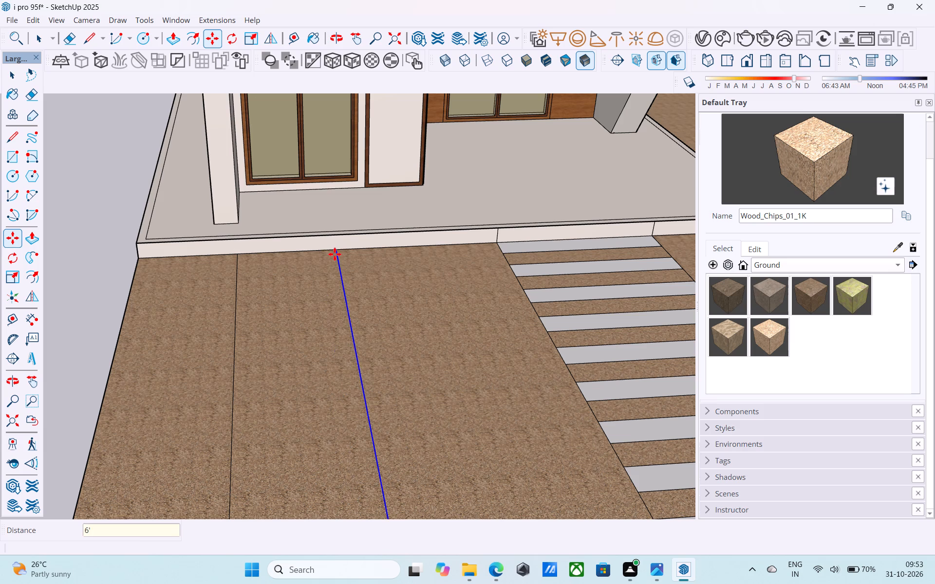
Copy the 6' wide strip face with its edges about 1' 9" towards the striped path.
key(space)
scroll(336, 255, down, 9)
middle_click(339, 292)
click(317, 321)
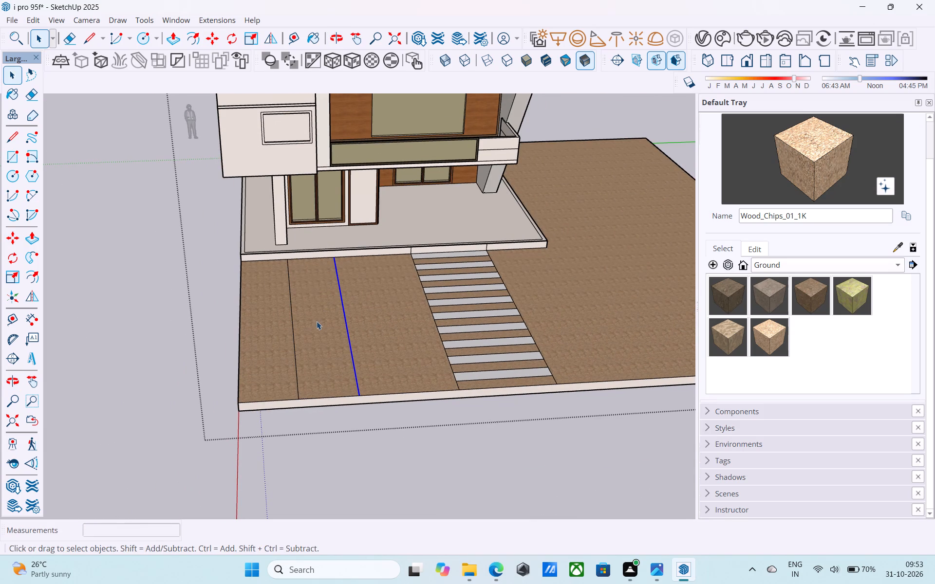
key(m)
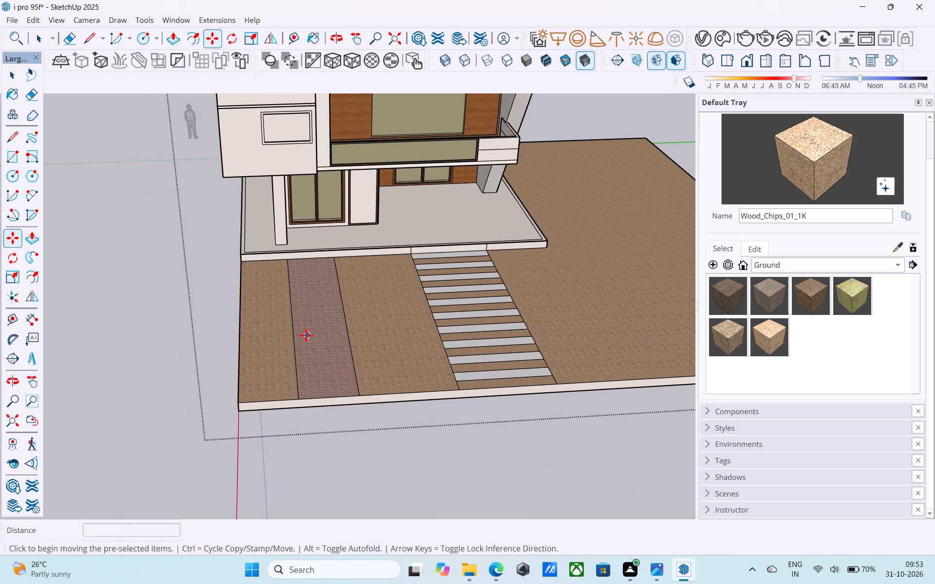
click(297, 335)
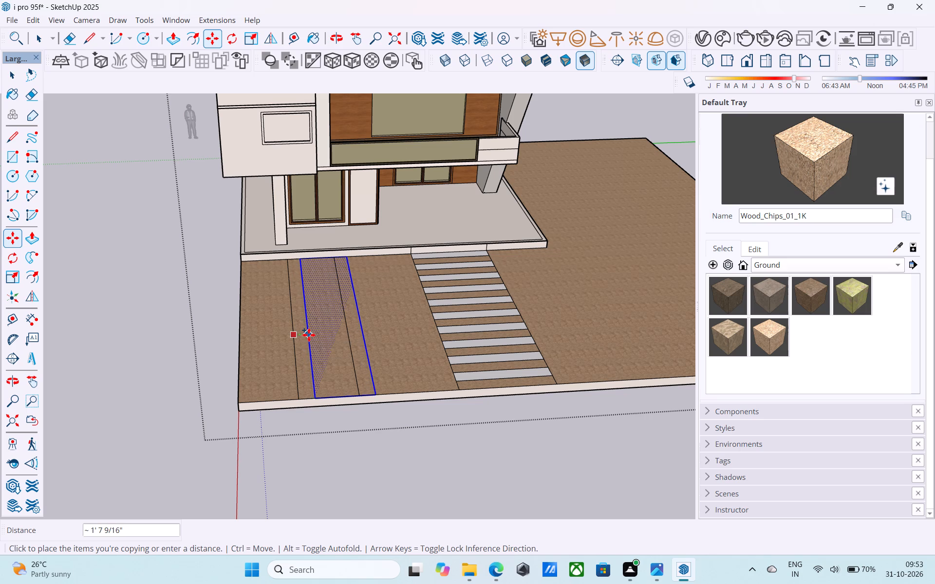
click(309, 334)
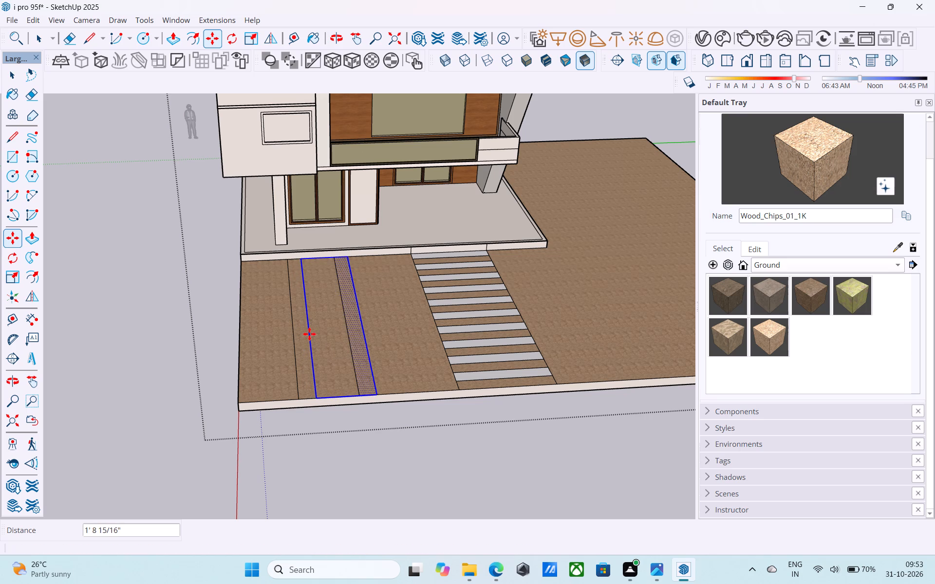
Erase the two original strip lines, keeping only the shifted copy's long edges.
key(e)
drag(309, 334, 297, 329)
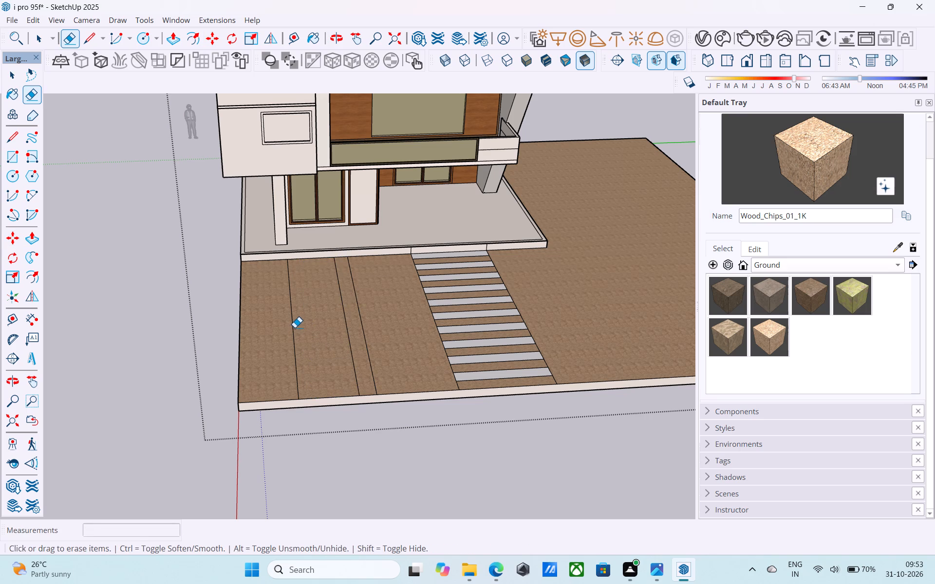
key(ctrl+z)
click(289, 324)
drag(295, 324, 290, 322)
click(345, 316)
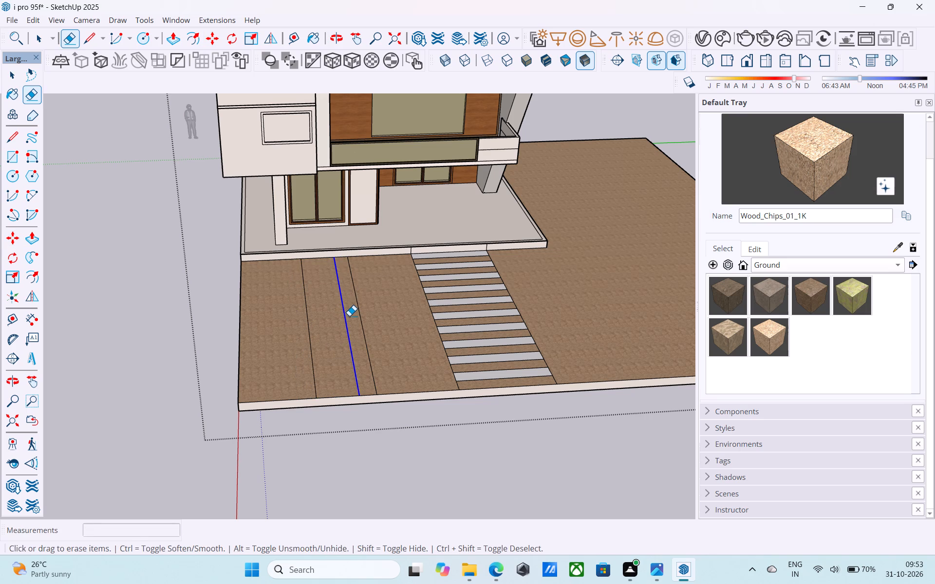
key(space)
Save the model, purging its unused items.
middle_drag(344, 314, 309, 307)
key(ctrl+s)
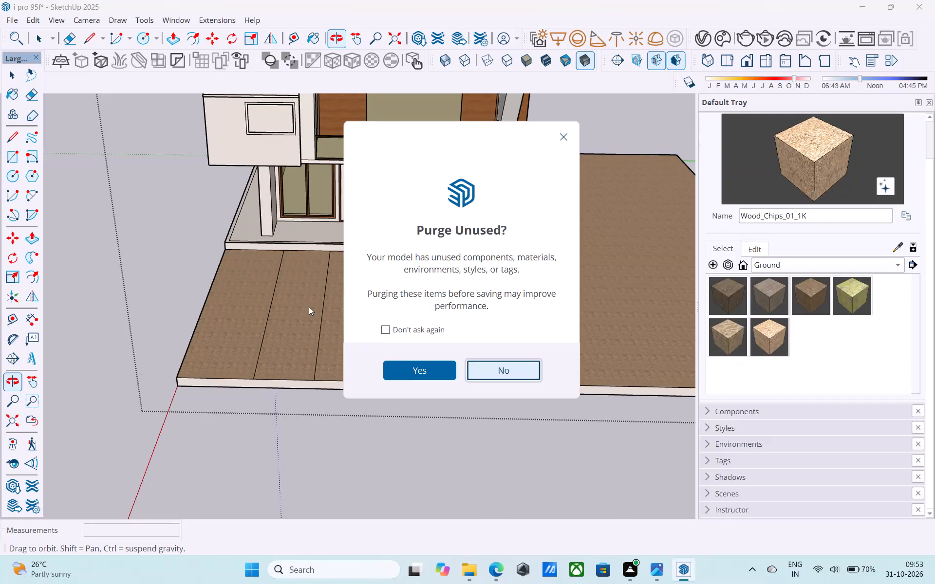
middle_drag(309, 307, 311, 308)
click(410, 365)
Examine the new 6' strip beside the striped path and where it meets the house platform.
scroll(410, 365, down, 4)
middle_drag(410, 364, 404, 360)
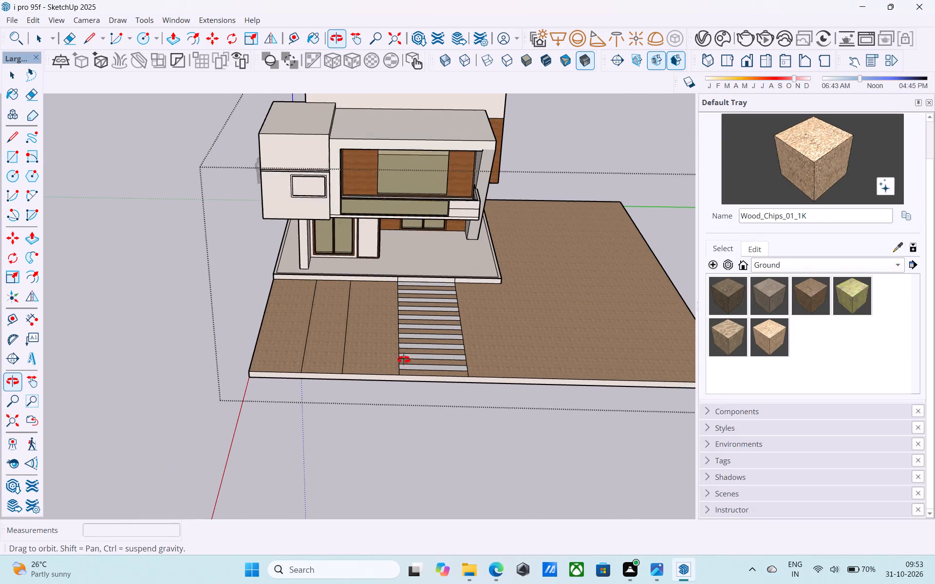
middle_drag(404, 360, 383, 346)
scroll(404, 346, down, 5)
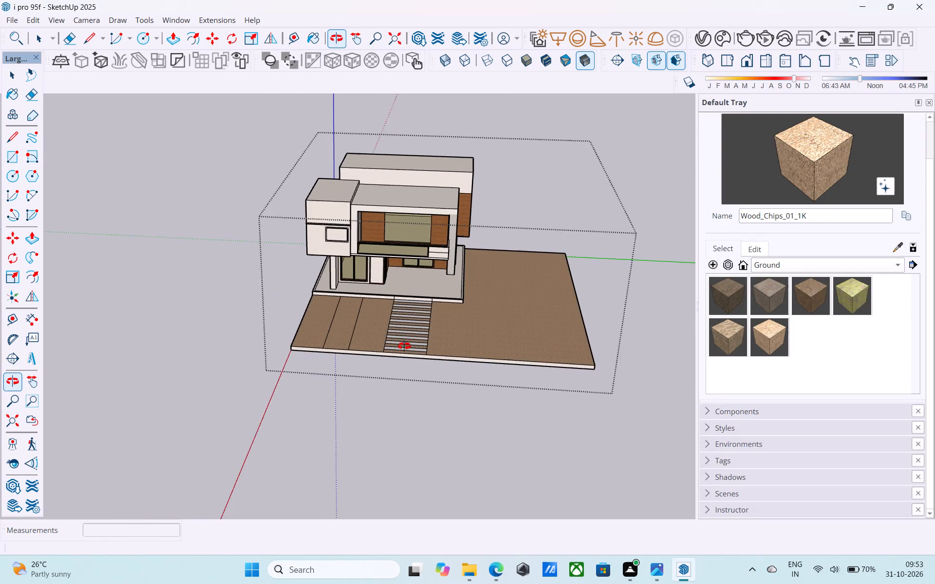
middle_drag(404, 346, 421, 416)
scroll(358, 318, up, 5)
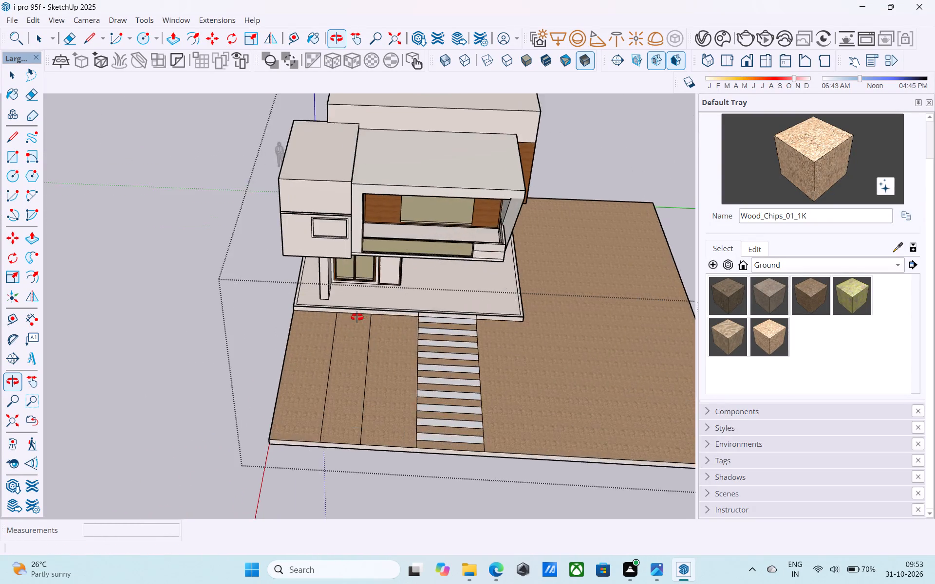
scroll(357, 317, up, 9)
key(space)
scroll(357, 317, up, 3)
key(space)
scroll(333, 292, down, 2)
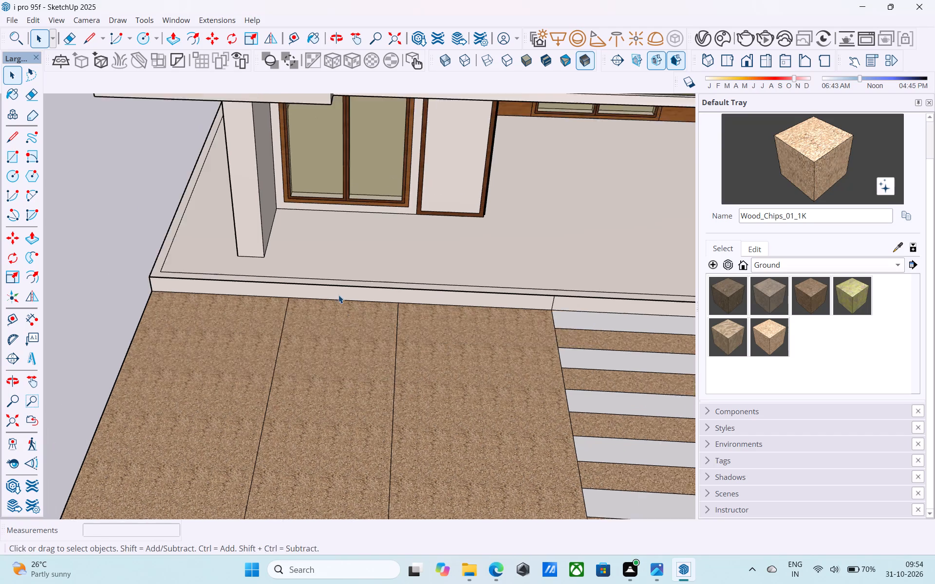
scroll(338, 295, down, 1)
middle_drag(337, 295, 322, 286)
scroll(332, 288, down, 5)
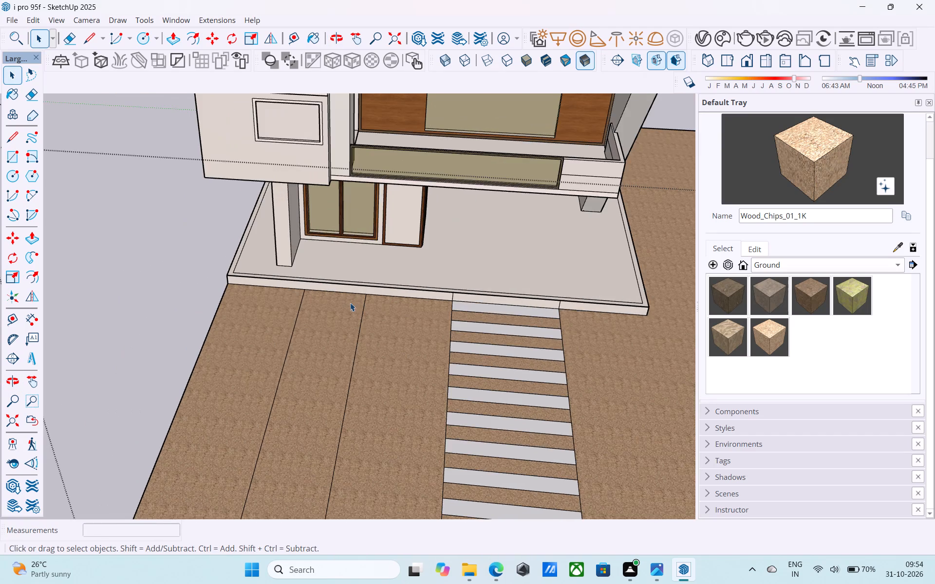
Copy the 6' strip's short edge at the platform 30' to the ground's front edge, dividing the distance by 22.
scroll(361, 314, up, 9)
click(368, 270)
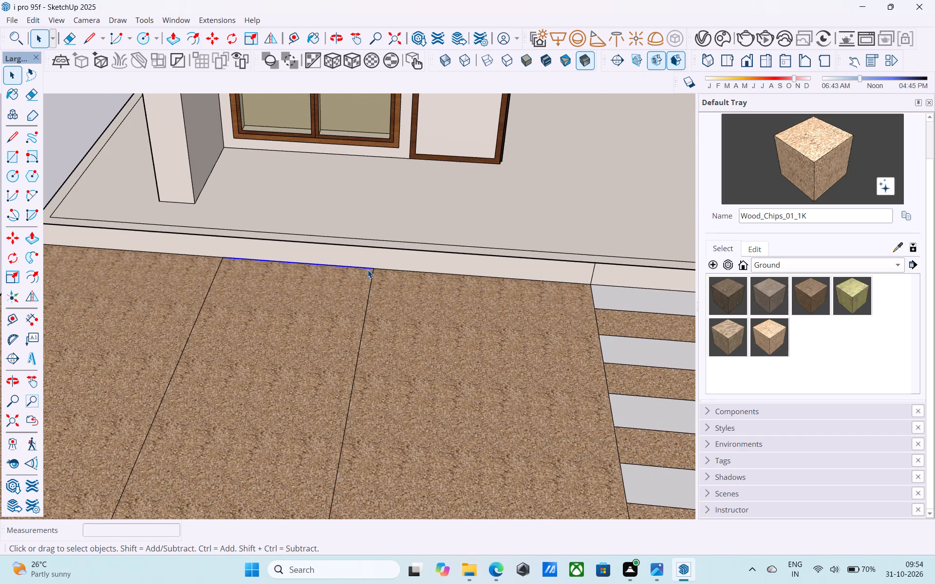
key(m)
click(375, 269)
scroll(376, 220, down, 10)
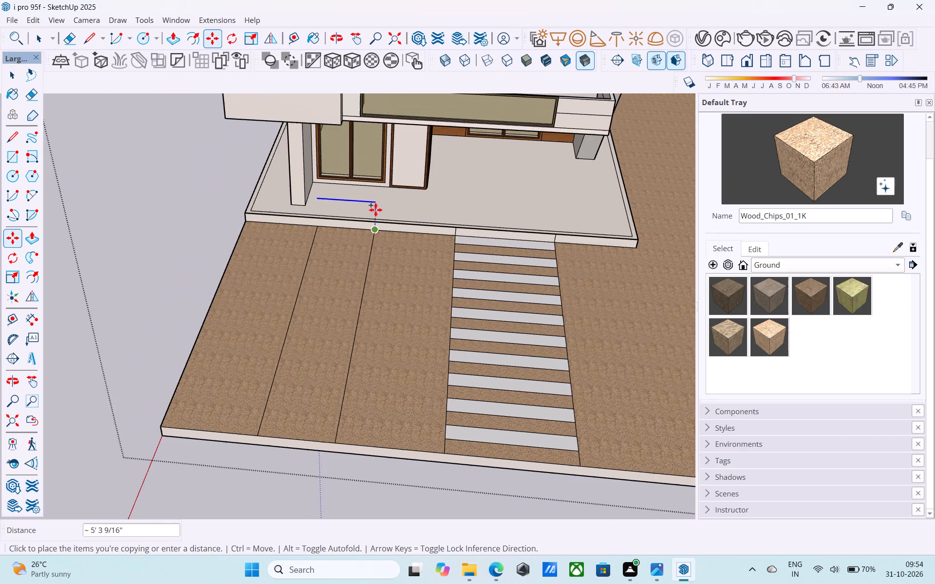
scroll(330, 453, up, 8)
click(342, 432)
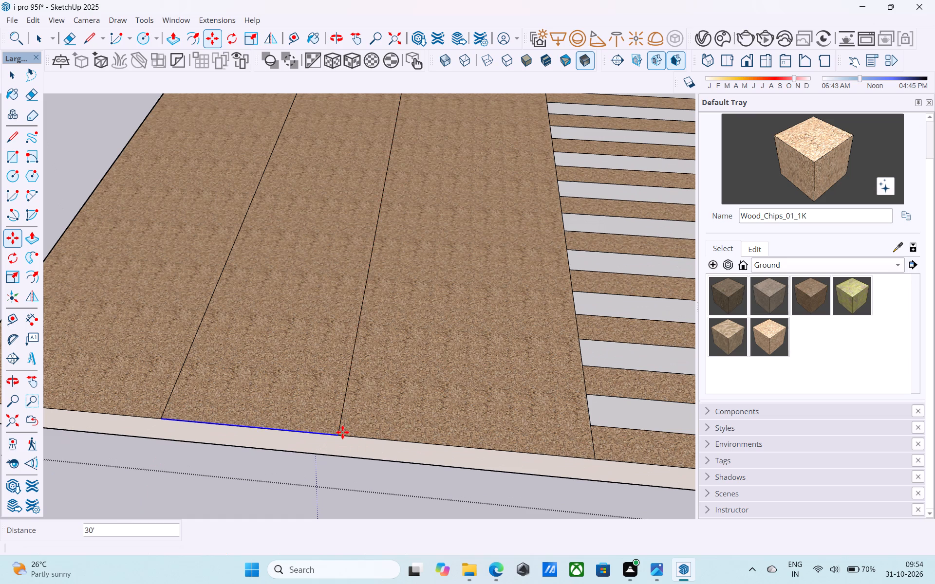
text(/22)
key(Return)
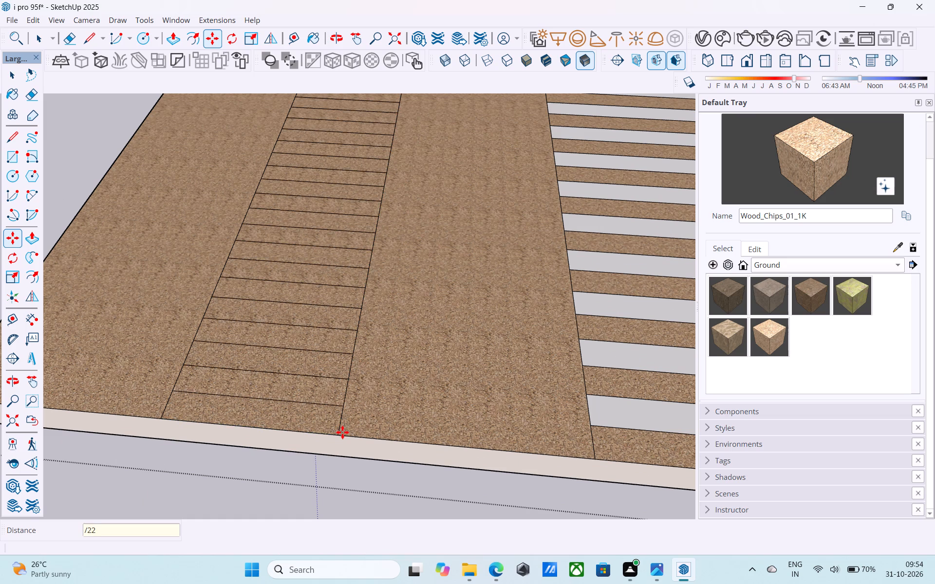
Erase the cross lines and side edges of the four strip bands nearest the ground's front edge.
scroll(342, 432, down, 11)
middle_drag(335, 408, 393, 403)
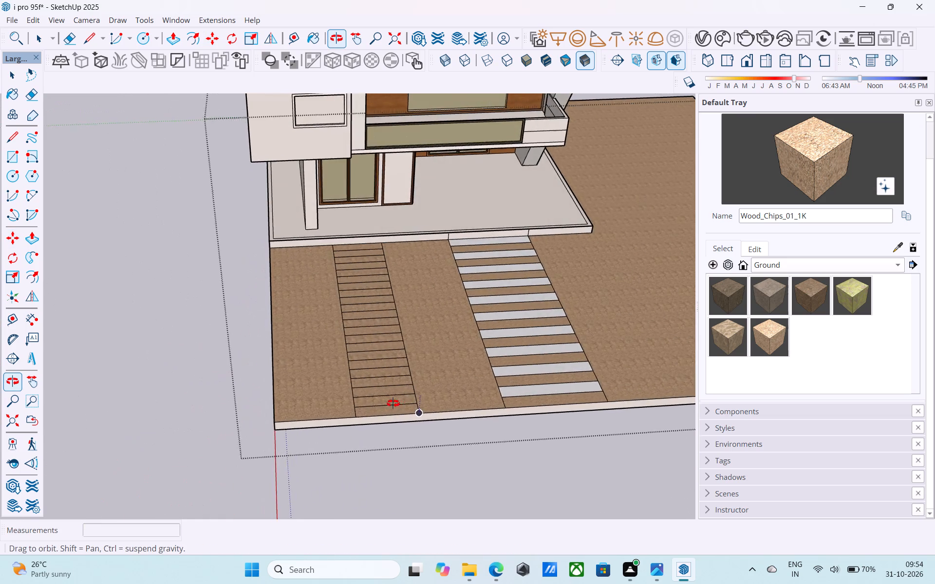
middle_drag(393, 403, 340, 388)
scroll(340, 388, up, 4)
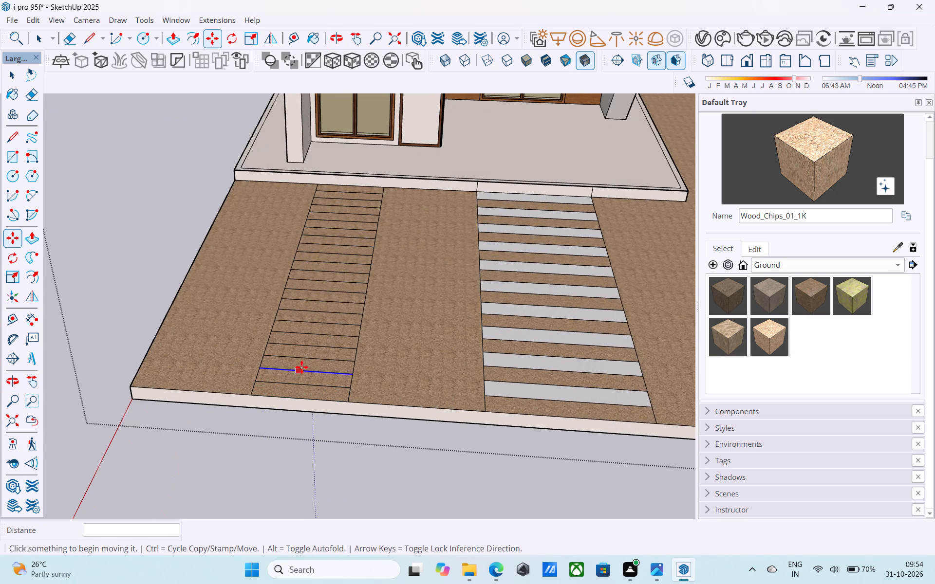
middle_drag(304, 362, 298, 390)
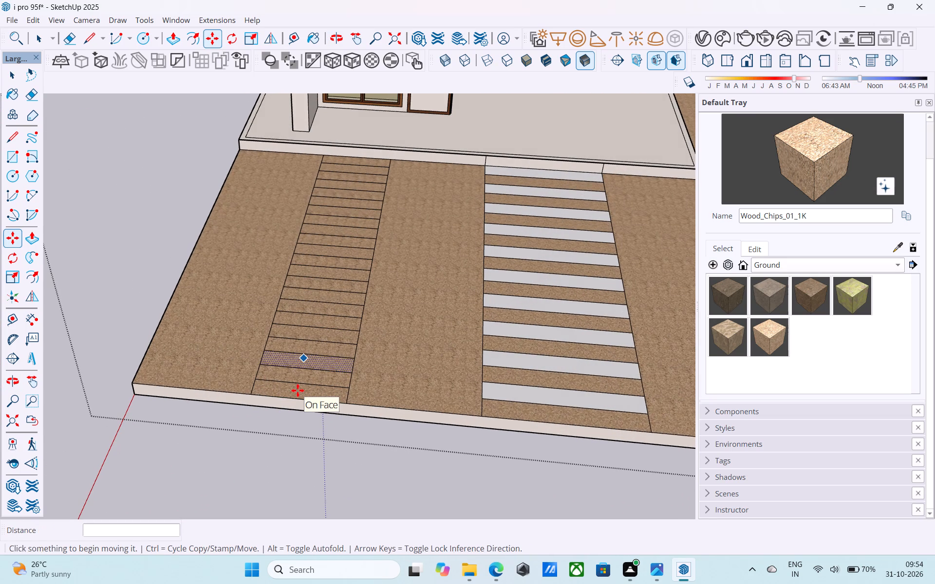
scroll(262, 387, up, 7)
key(e)
click(238, 383)
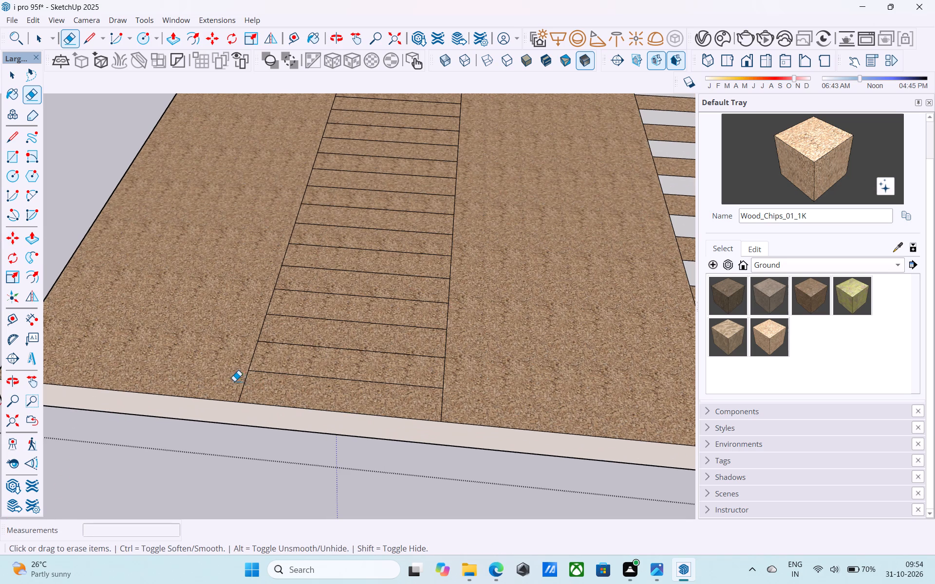
drag(244, 379, 261, 375)
drag(247, 367, 268, 372)
drag(426, 394, 510, 398)
drag(465, 361, 435, 356)
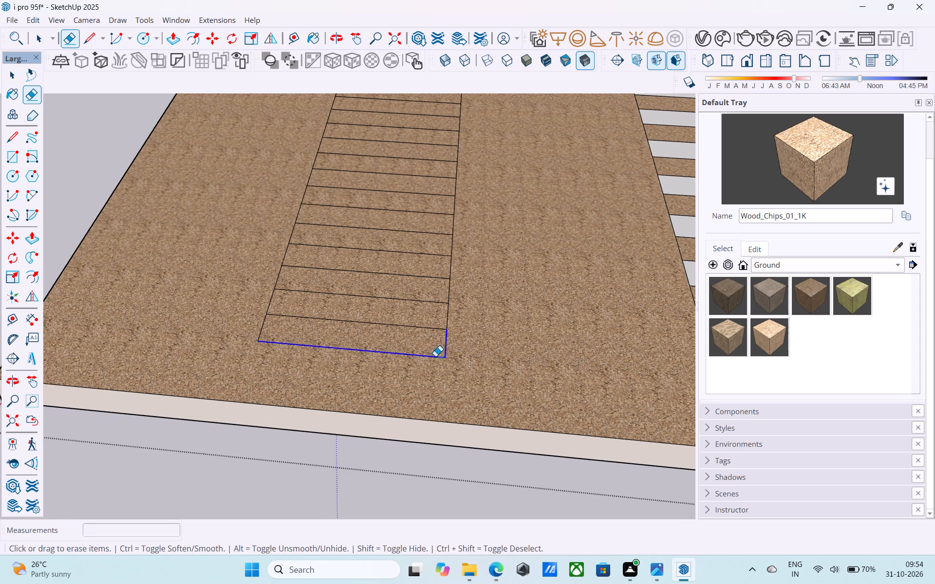
drag(435, 356, 434, 357)
drag(300, 343, 245, 329)
drag(255, 311, 293, 320)
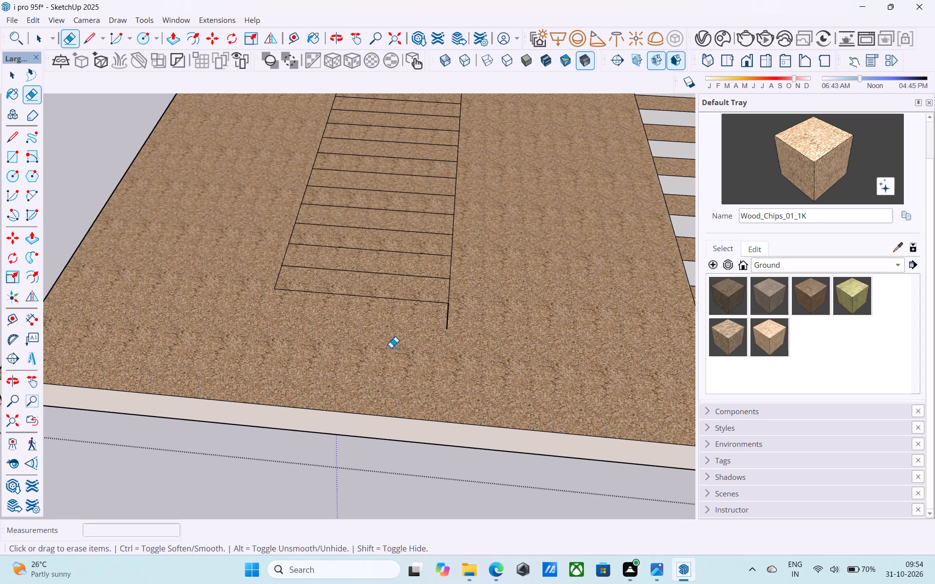
drag(414, 332, 486, 321)
Paint every second band of the 6' strip with D01_Frost_White, from the second front band up to the platform.
scroll(319, 351, down, 9)
scroll(318, 327, up, 4)
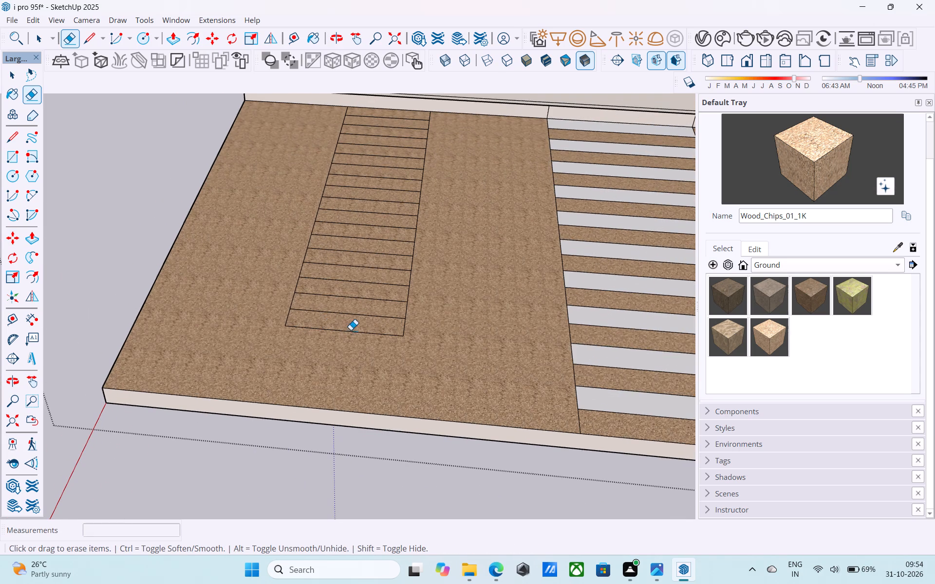
click(780, 262)
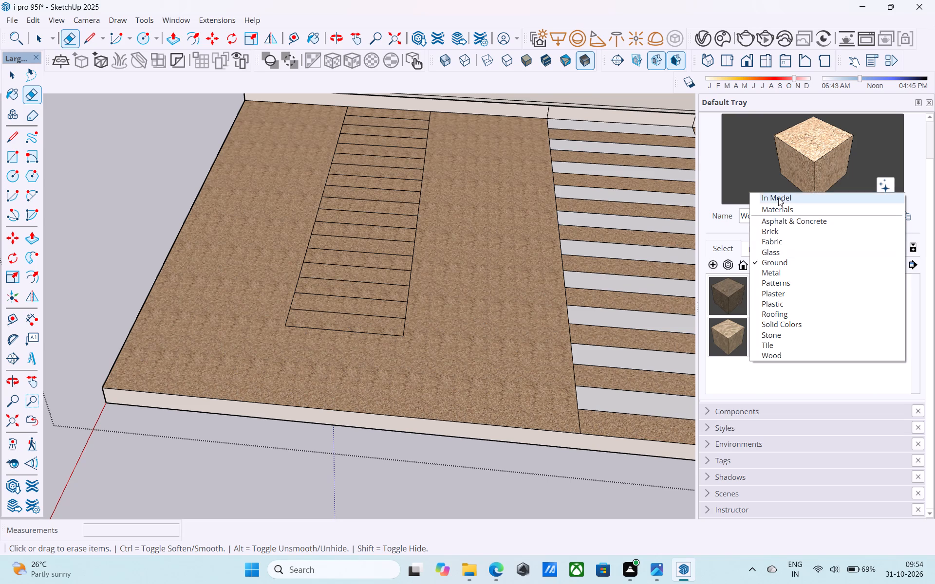
click(778, 198)
click(842, 297)
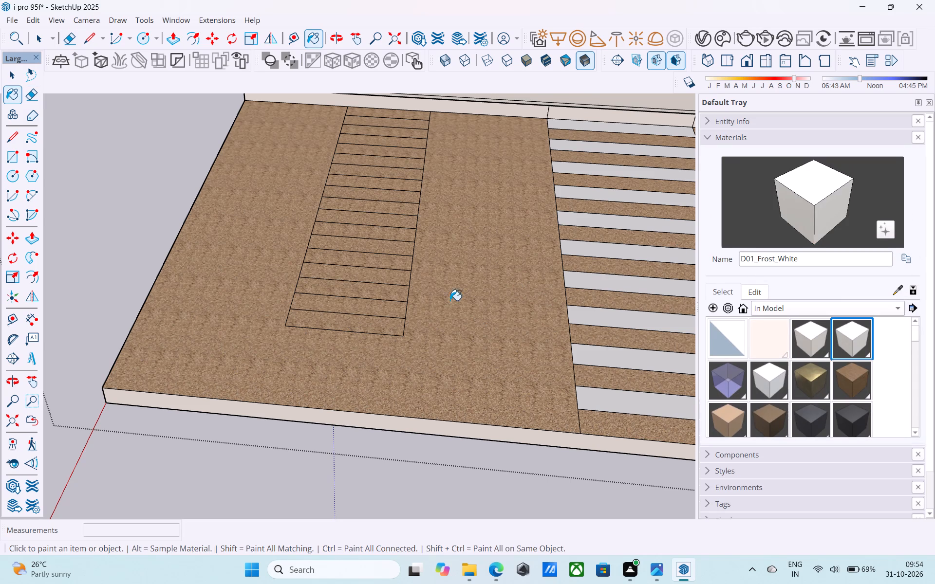
scroll(348, 322, up, 4)
click(348, 310)
click(356, 262)
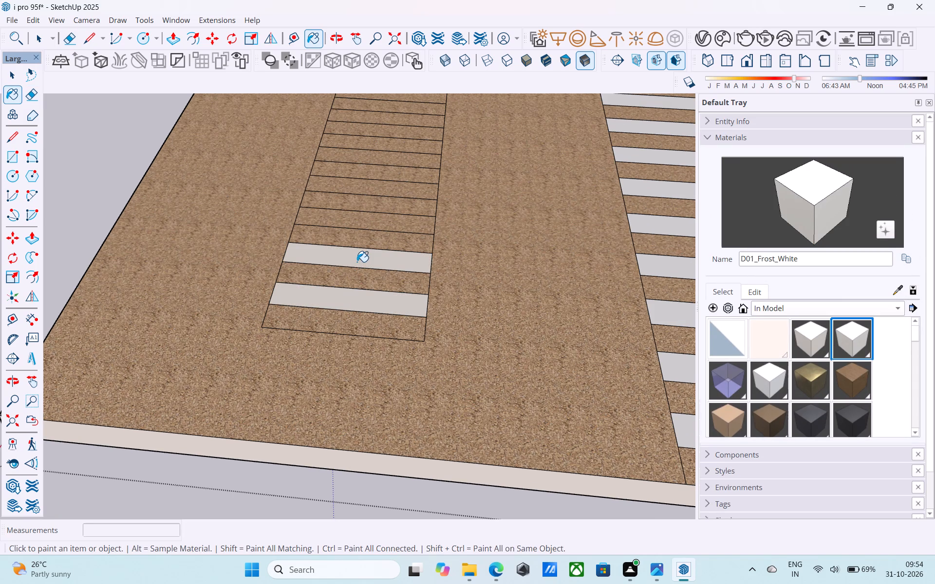
click(360, 222)
click(366, 192)
click(369, 160)
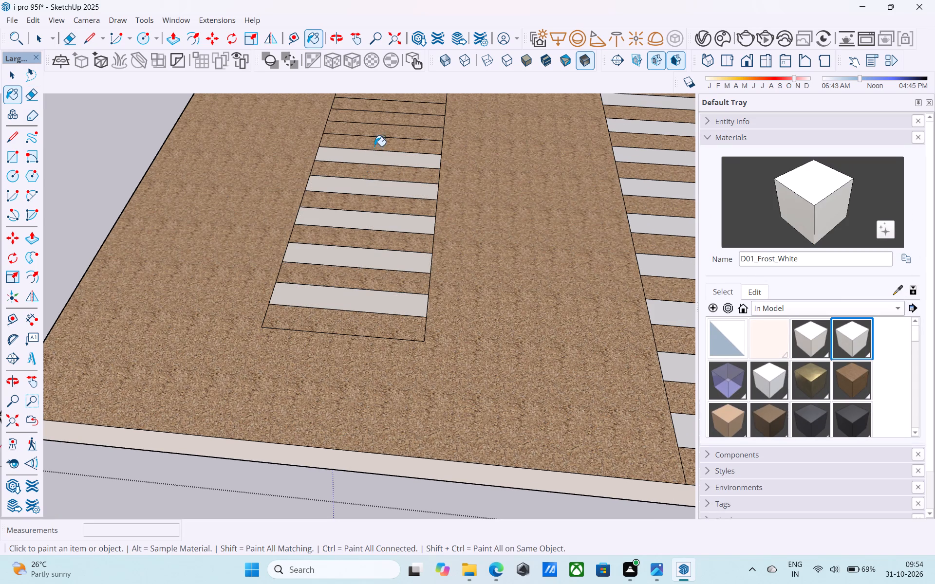
click(379, 132)
click(389, 109)
scroll(336, 265, down, 3)
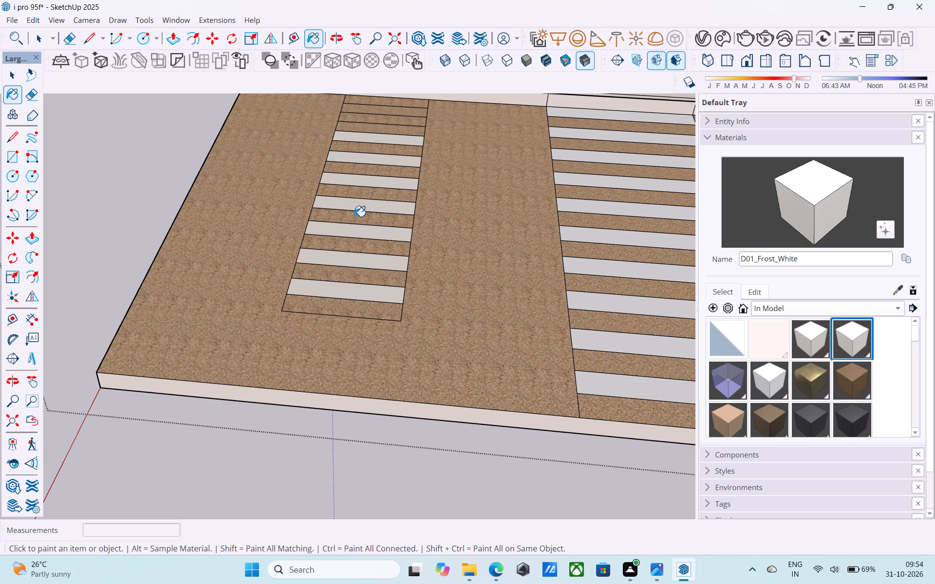
scroll(344, 351, down, 5)
scroll(395, 167, up, 10)
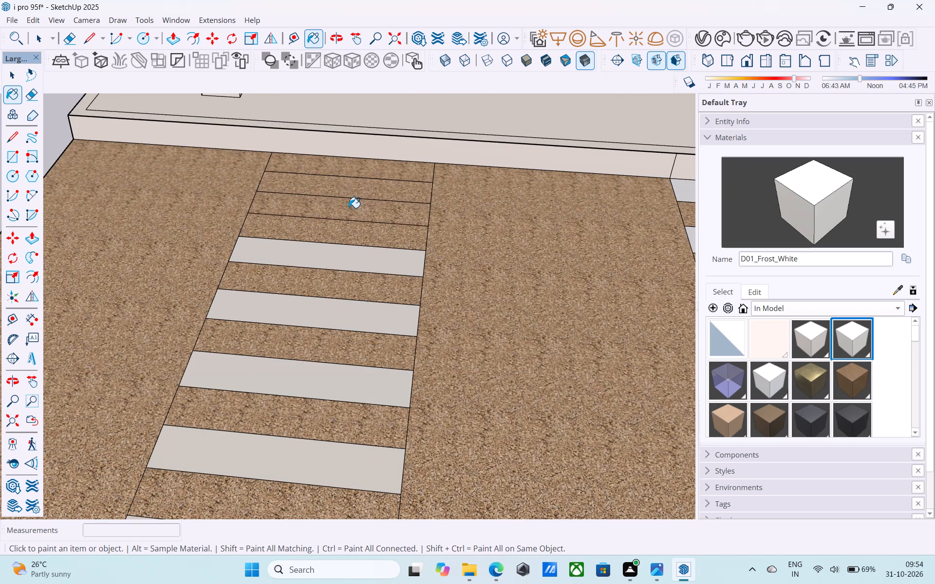
click(349, 208)
click(359, 164)
Erase the outline of the unpainted band at the strip's front end, leaving a white band as the last one.
scroll(382, 227, down, 12)
middle_drag(393, 275, 403, 330)
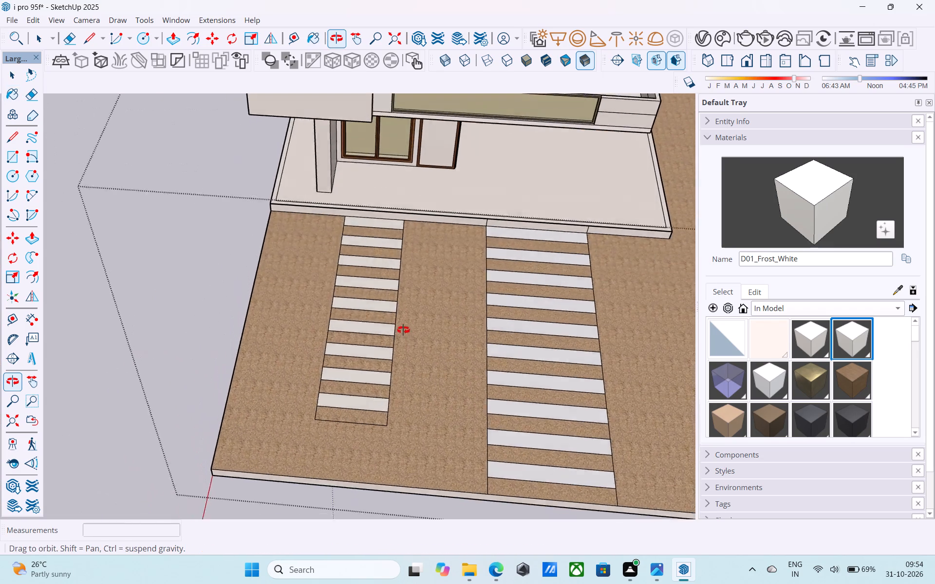
middle_drag(403, 330, 445, 329)
scroll(353, 425, up, 9)
key(e)
drag(373, 432, 328, 403)
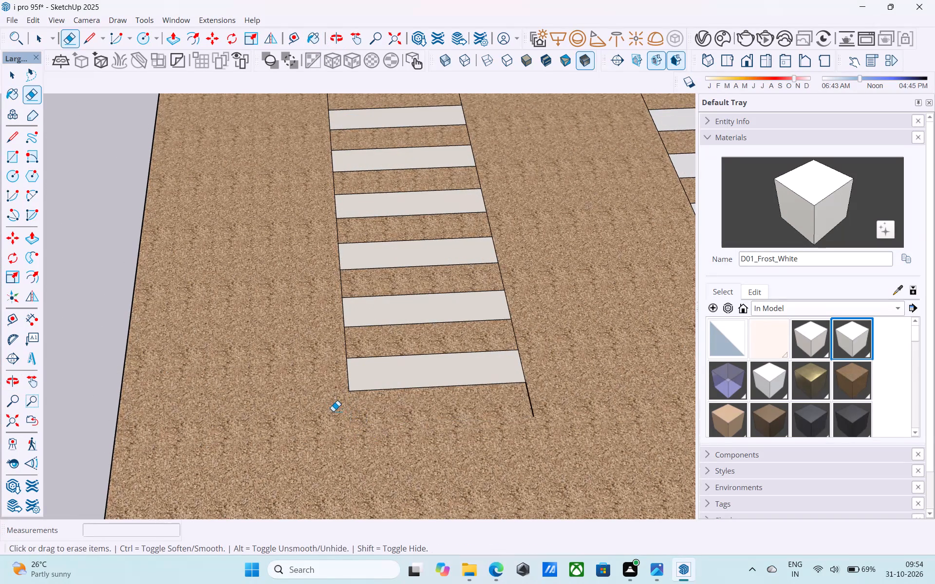
drag(357, 414, 578, 400)
Paint the wood-chip ground around the 6' strip with Roofing_02_1K from the Roofing materials.
scroll(803, 355, down, 8)
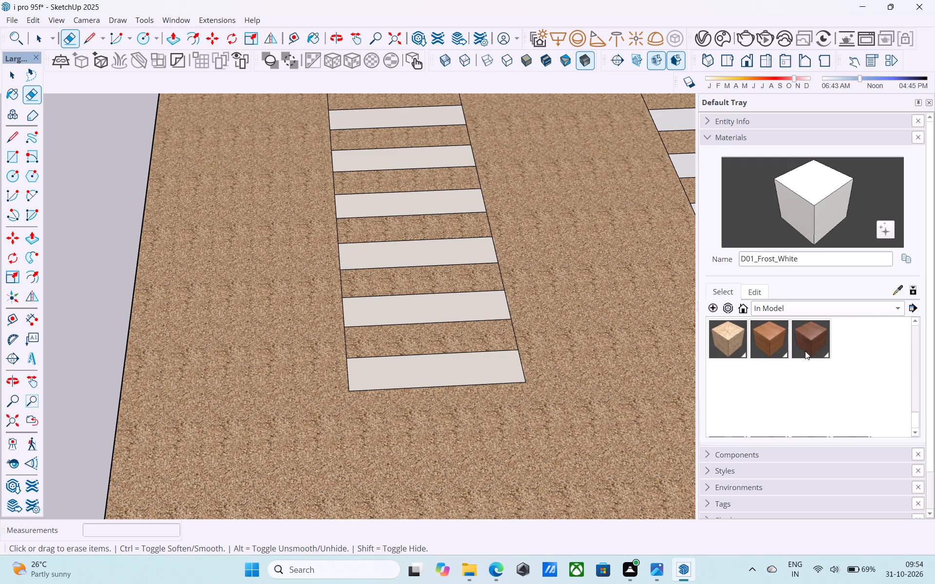
click(805, 312)
click(804, 422)
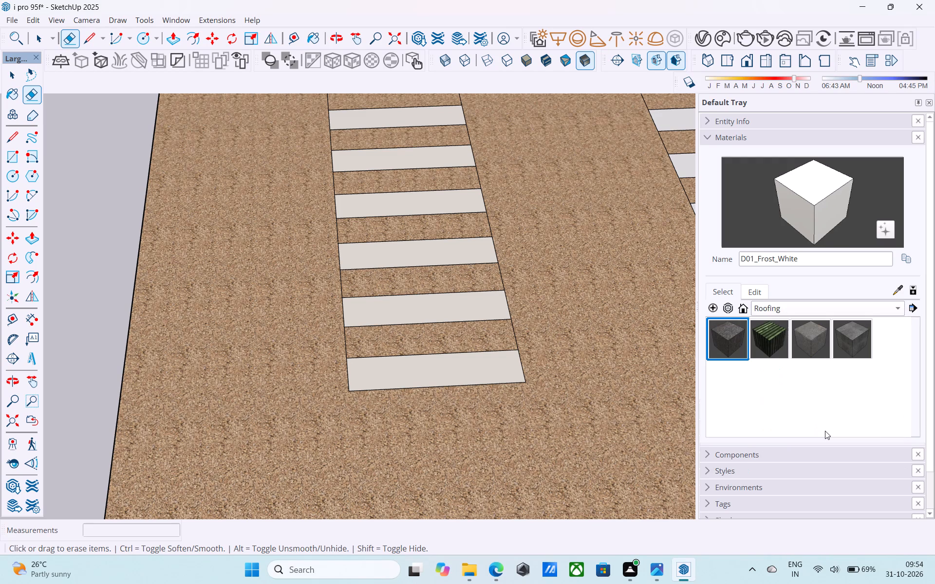
click(772, 345)
click(317, 346)
Paint all the wood-chip gaps between the 6' strip's white bands with Roofing_02_1K.
click(394, 342)
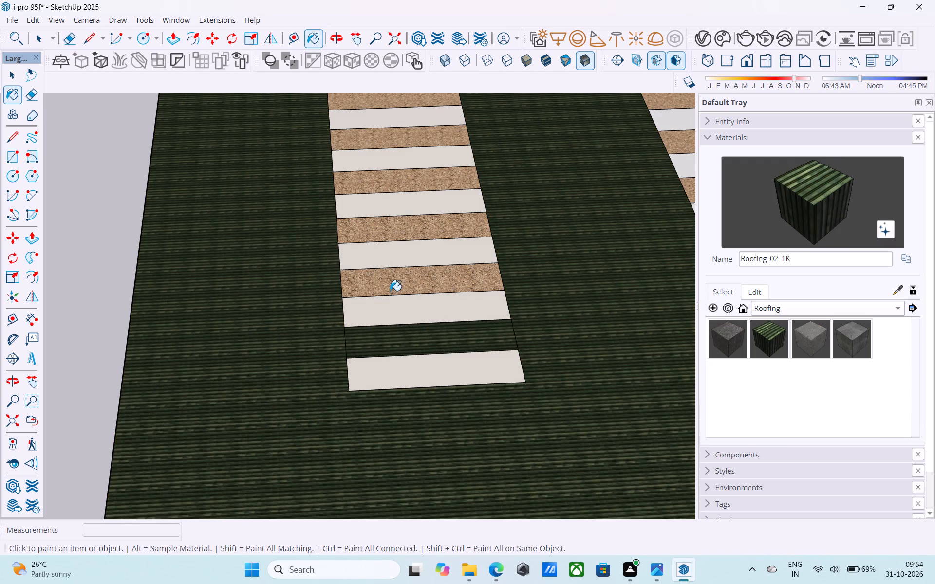
click(390, 291)
click(388, 226)
click(390, 182)
click(389, 139)
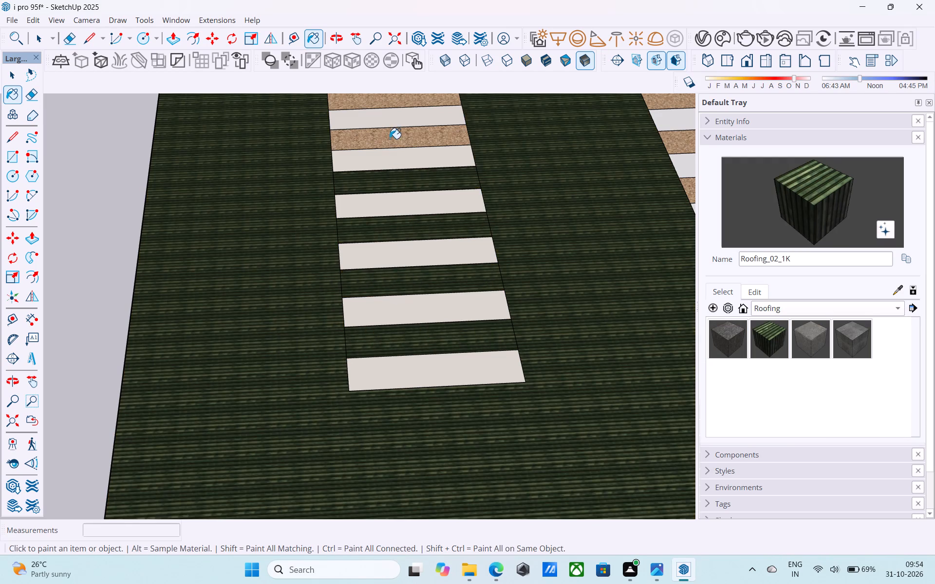
scroll(374, 319, down, 6)
middle_drag(408, 337, 381, 373)
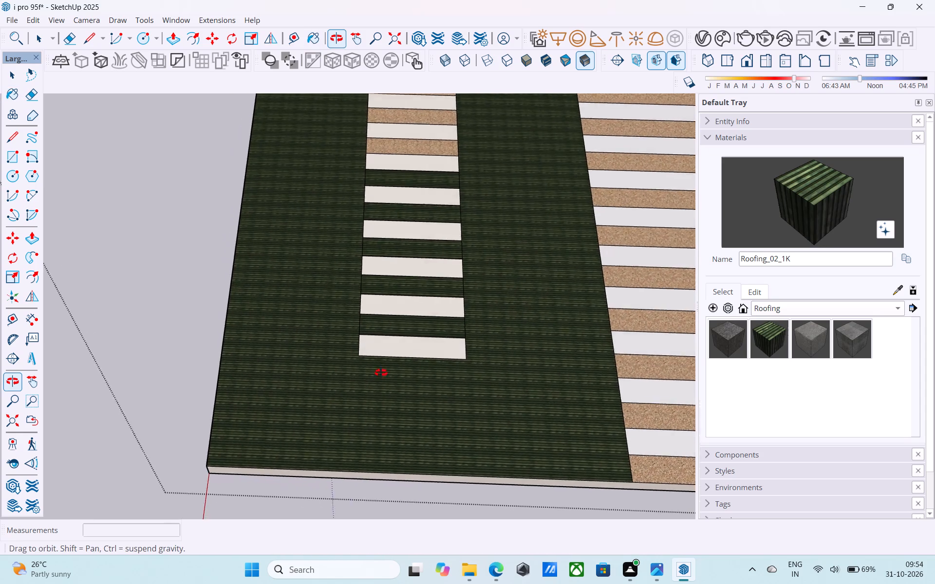
middle_drag(381, 373, 338, 408)
scroll(432, 238, down, 5)
scroll(464, 115, up, 6)
click(429, 160)
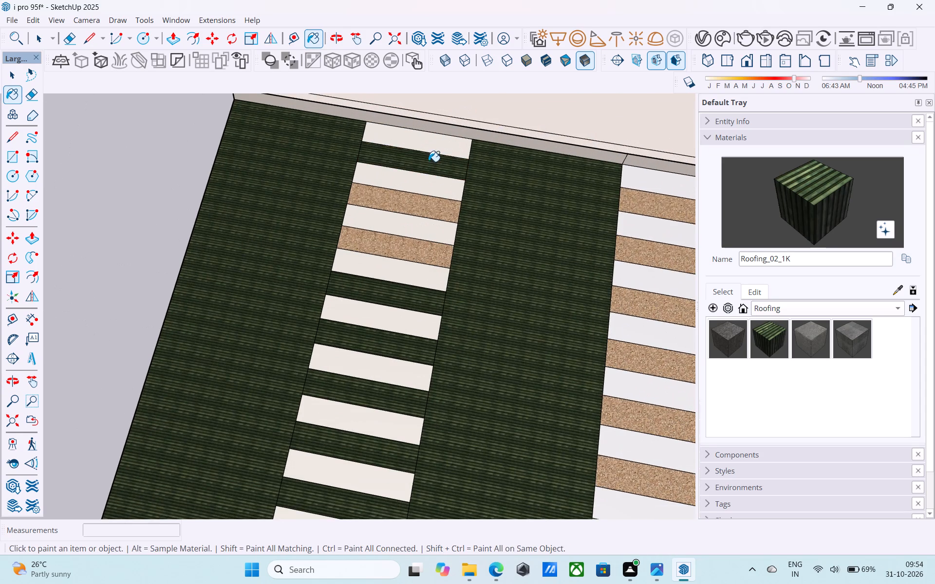
click(421, 204)
click(423, 248)
Erase the side edges of the four gaps nearest the house platform, between the 6' strip's white bands.
middle_drag(389, 247, 357, 266)
scroll(289, 299, down, 5)
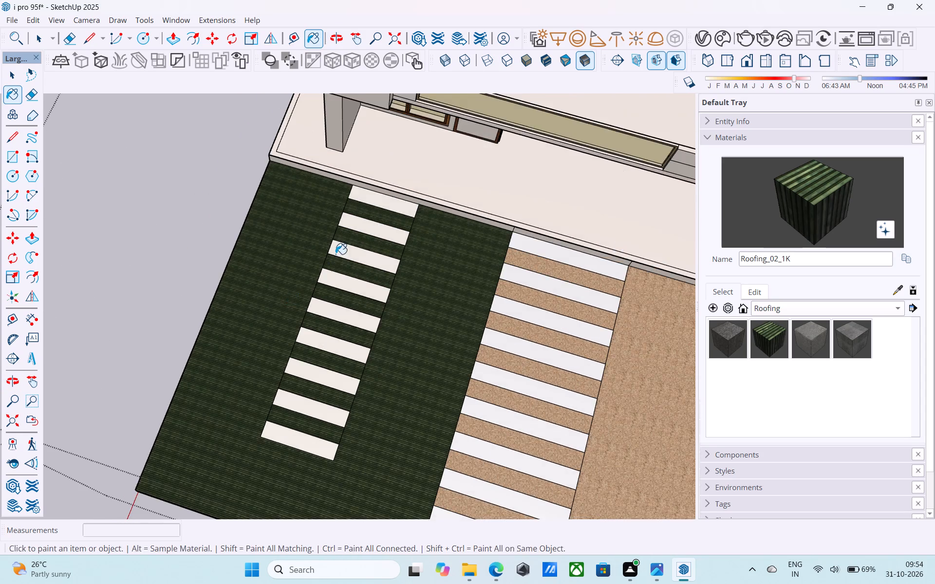
middle_drag(357, 231, 364, 219)
scroll(359, 204, up, 12)
key(e)
drag(327, 219, 292, 221)
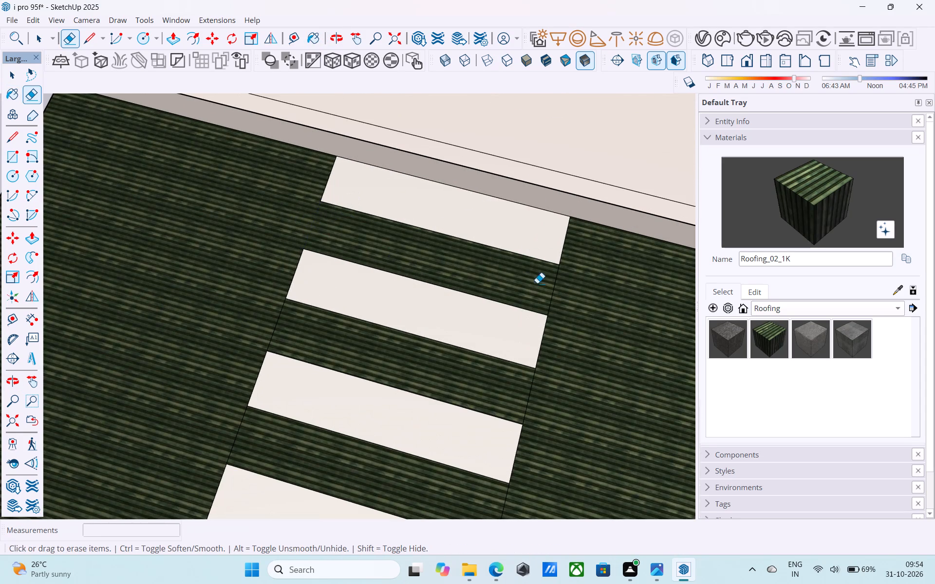
drag(581, 287, 555, 288)
click(529, 394)
drag(281, 327, 255, 309)
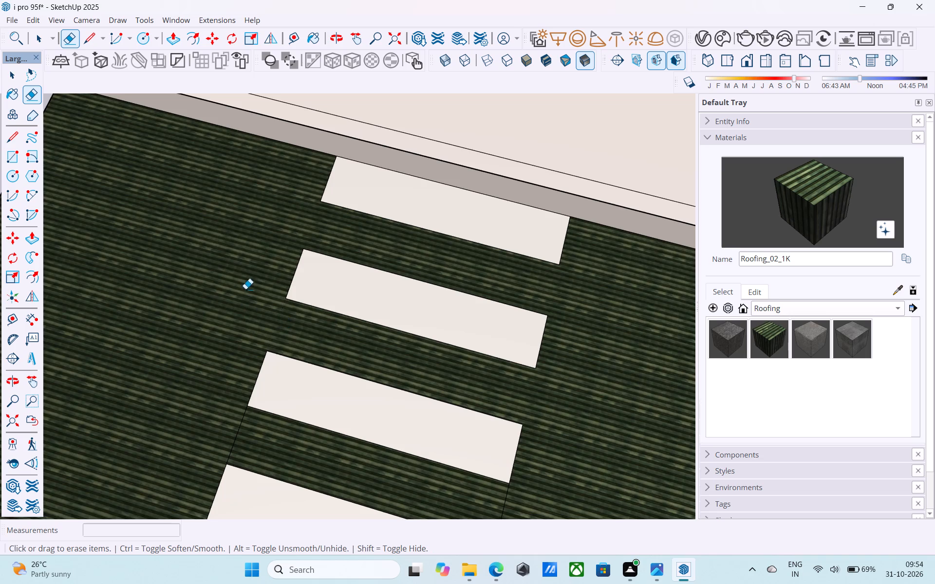
scroll(246, 285, down, 6)
scroll(275, 338, up, 5)
drag(223, 388, 212, 381)
scroll(217, 310, down, 6)
scroll(369, 395, up, 5)
drag(358, 387, 351, 383)
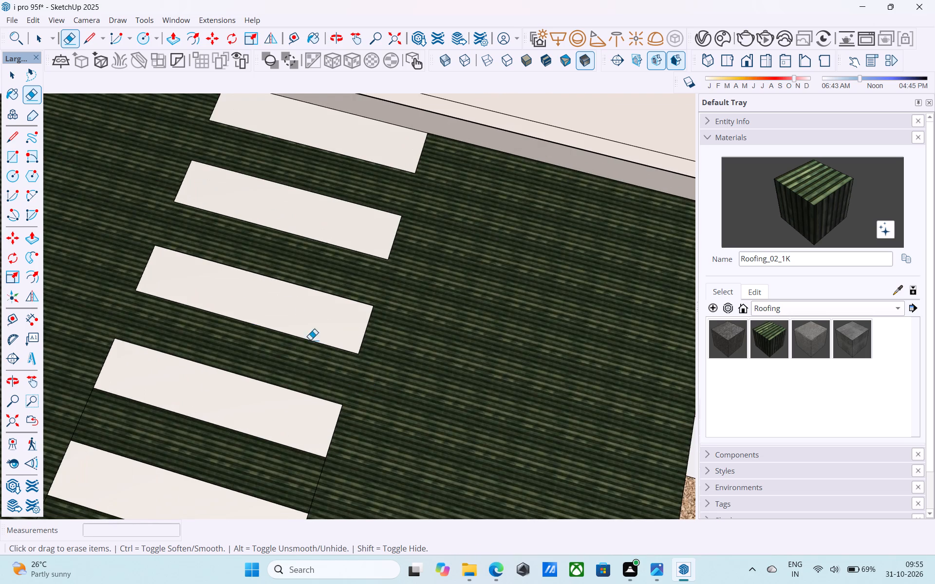
scroll(287, 287, down, 6)
scroll(311, 387, up, 4)
drag(313, 391, 280, 386)
drag(126, 346, 97, 336)
Erase the side edges of the remaining four gaps towards the ground's front edge, leaving separate white slabs.
scroll(523, 193, down, 5)
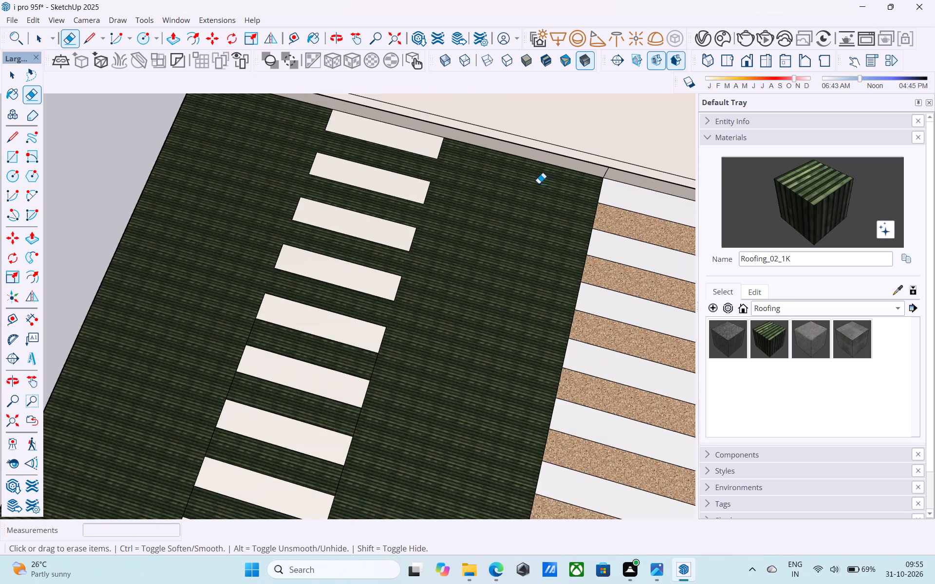
scroll(438, 277, up, 5)
scroll(476, 225, down, 5)
scroll(419, 342, up, 5)
drag(382, 352, 367, 354)
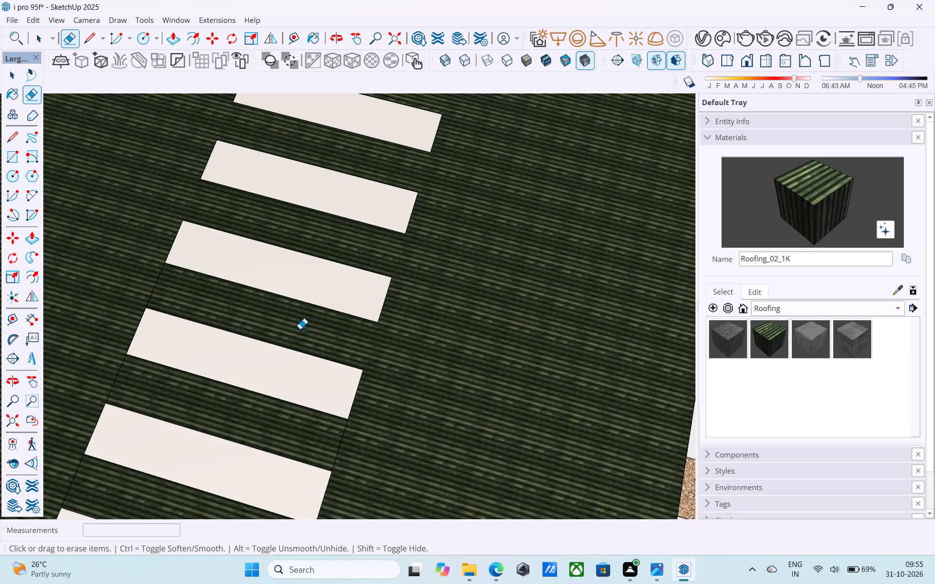
drag(175, 287, 131, 281)
scroll(459, 202, down, 6)
scroll(422, 320, up, 4)
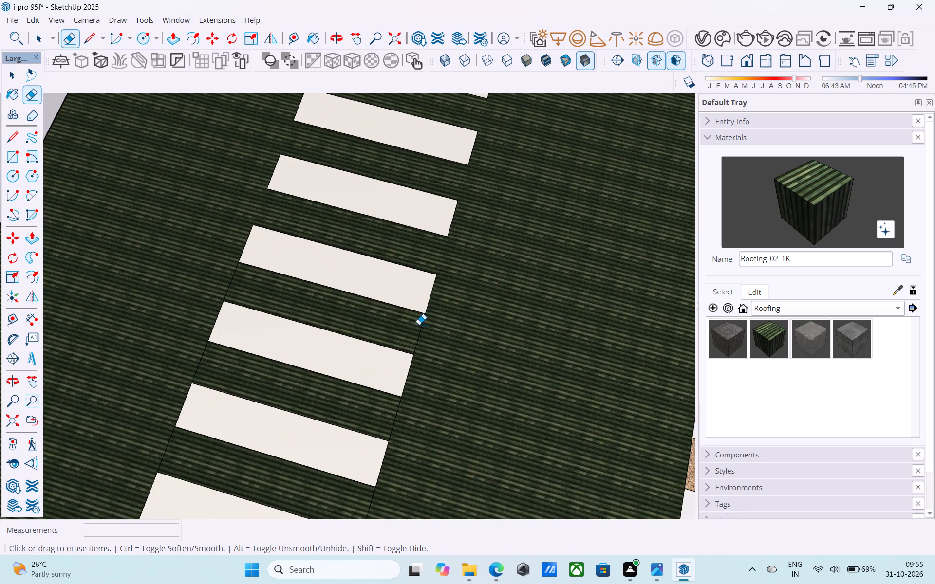
drag(419, 325, 421, 330)
drag(244, 283, 216, 280)
scroll(425, 199, down, 5)
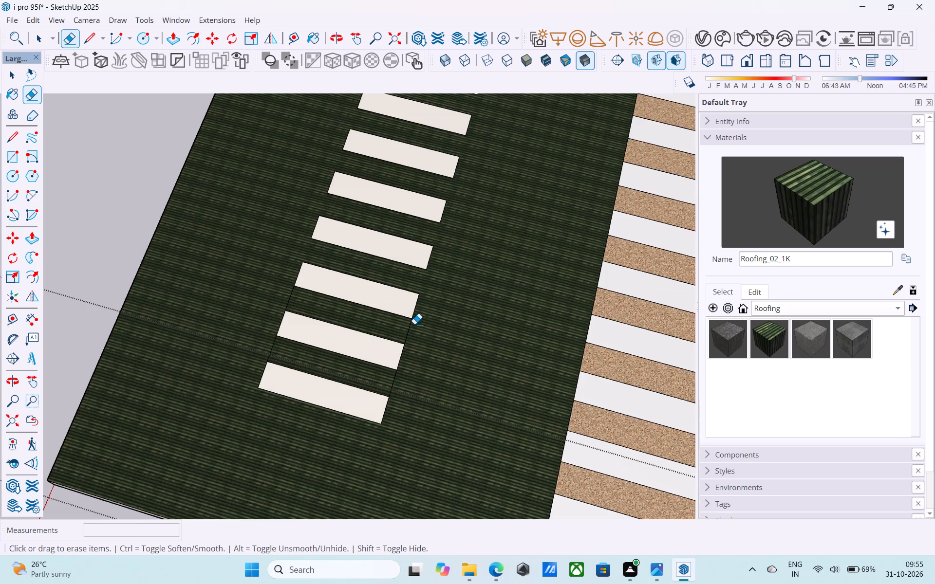
scroll(413, 329, up, 5)
drag(409, 338, 396, 328)
drag(224, 276, 200, 270)
drag(191, 364, 150, 340)
drag(387, 412, 377, 411)
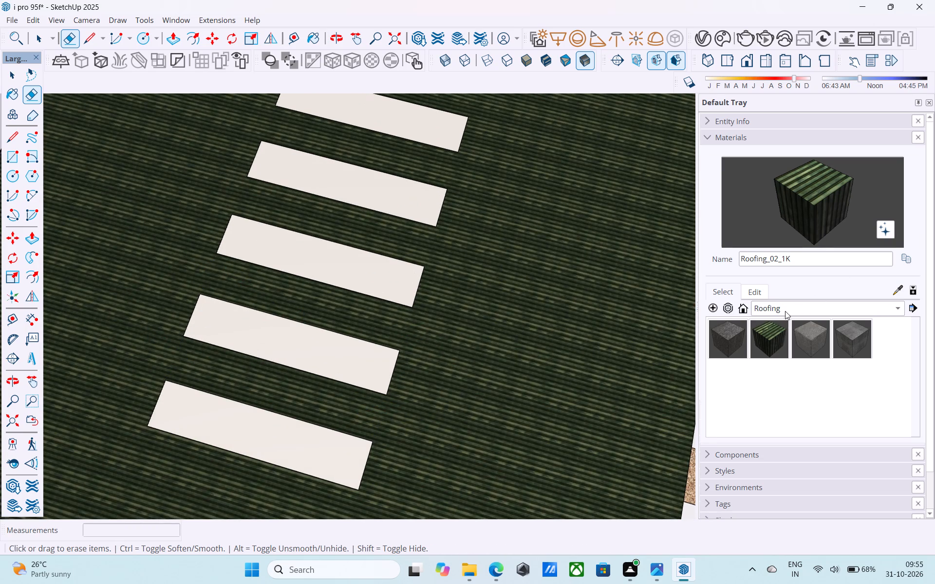
Open the Roofing_02_1K material for editing and moderately raise its colour brightness.
click(774, 328)
click(758, 292)
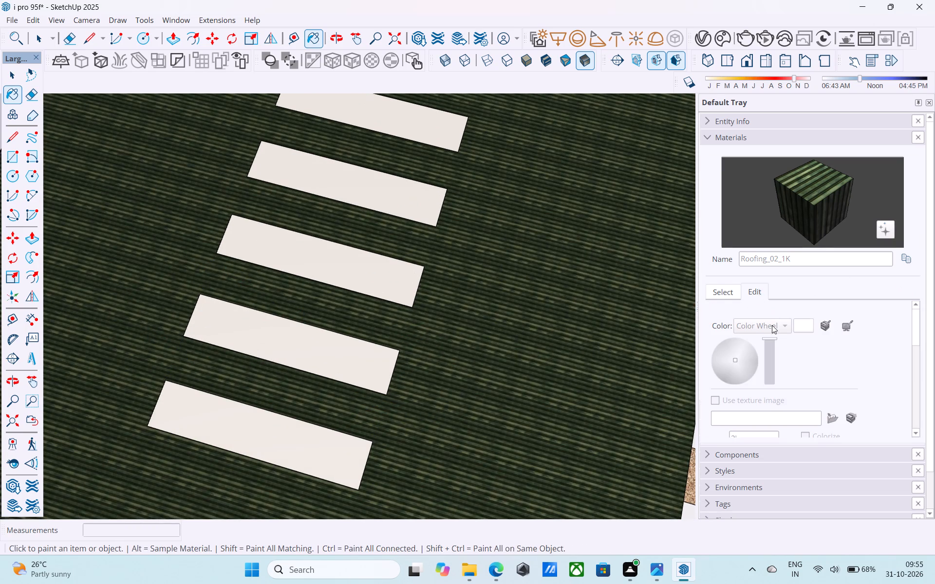
click(733, 293)
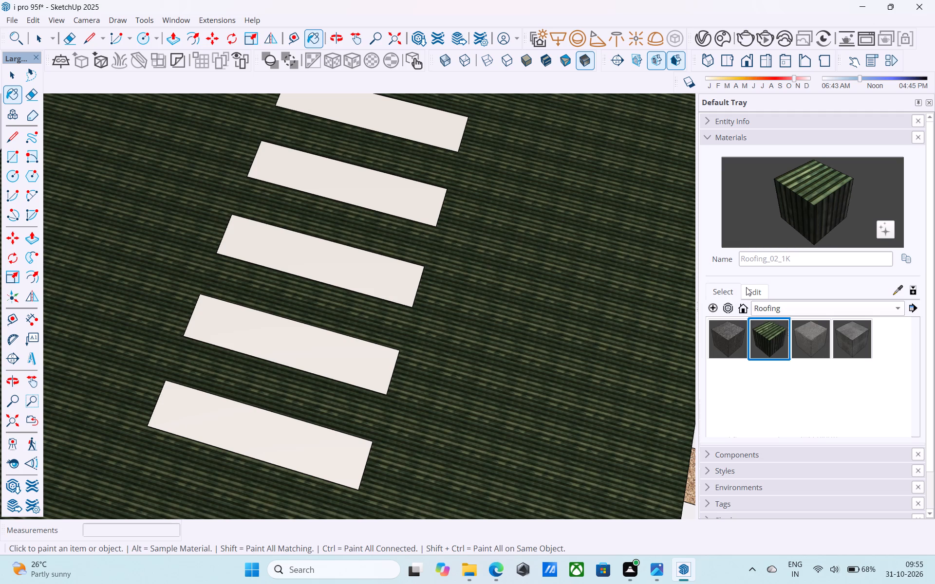
click(747, 289)
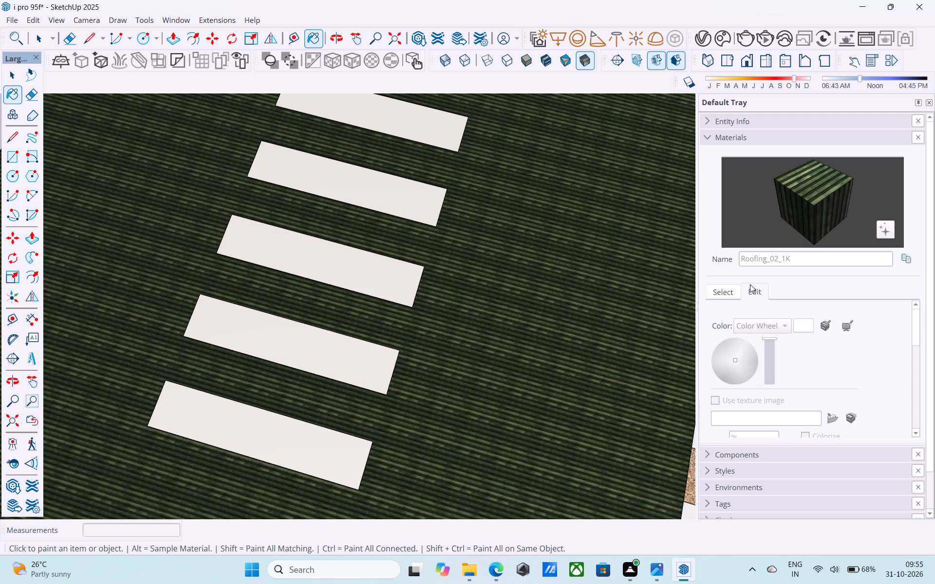
click(737, 291)
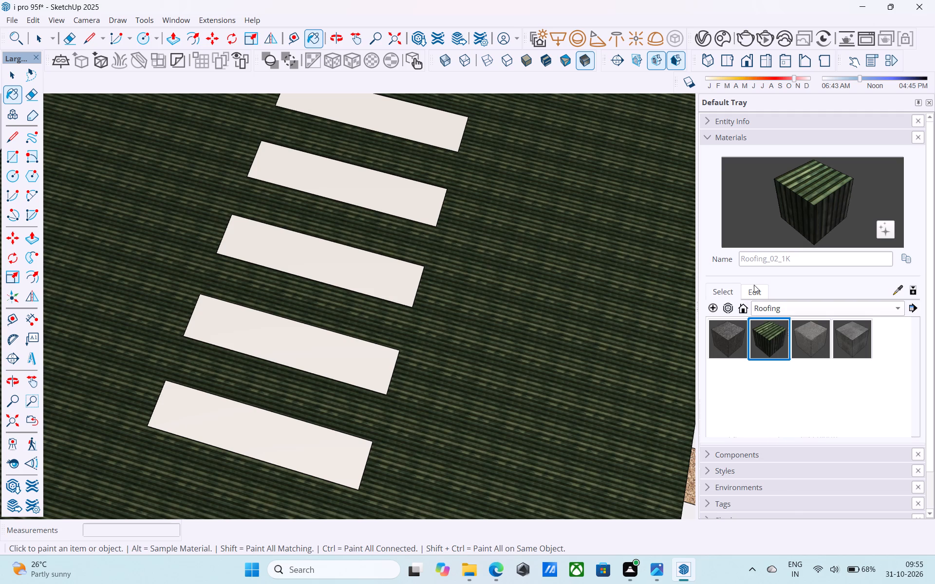
click(778, 346)
click(756, 297)
click(831, 187)
click(629, 271)
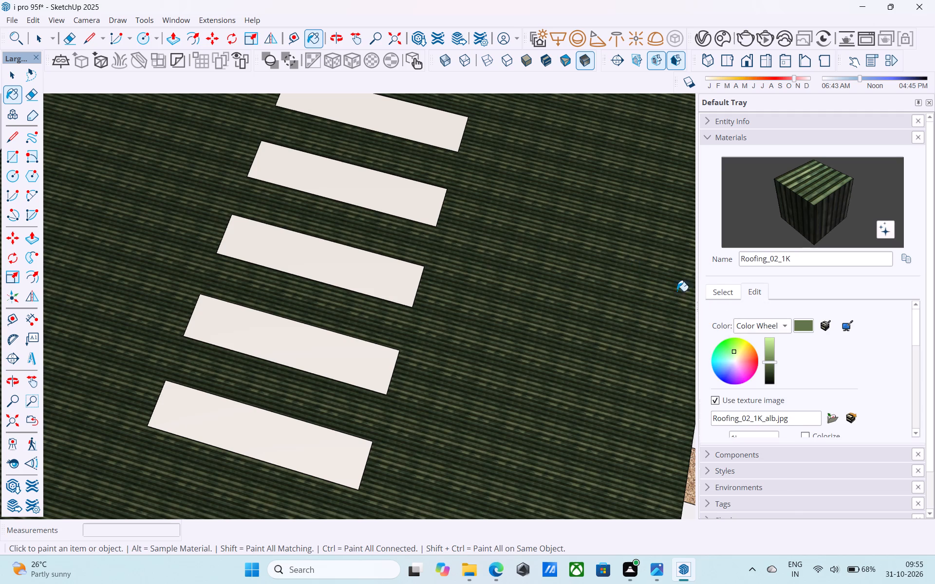
drag(765, 361, 771, 345)
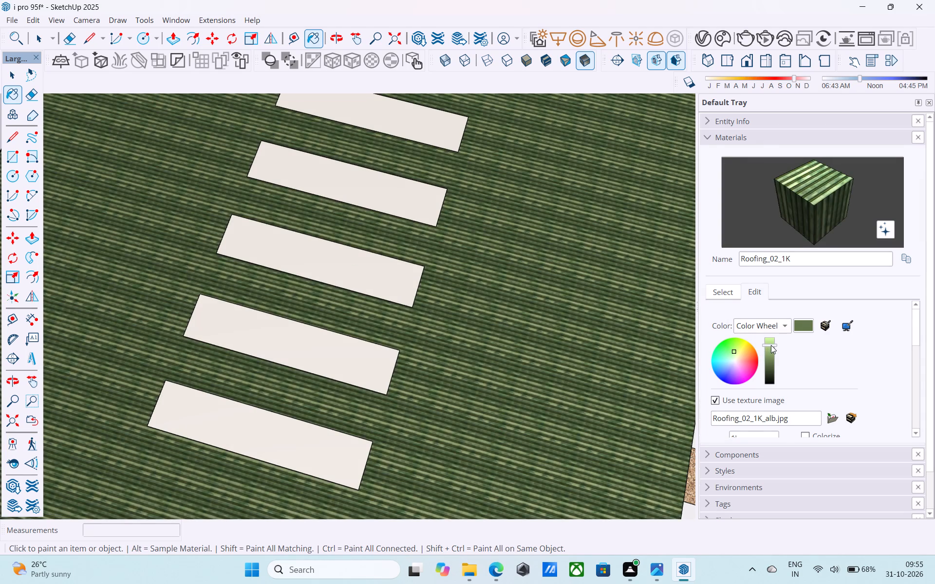
drag(771, 345, 772, 350)
Paint the four wood-chip gaps nearest the house platform, between the entrance path's white bands, with Roofing_02_1K.
scroll(490, 317, down, 5)
middle_drag(485, 315, 496, 228)
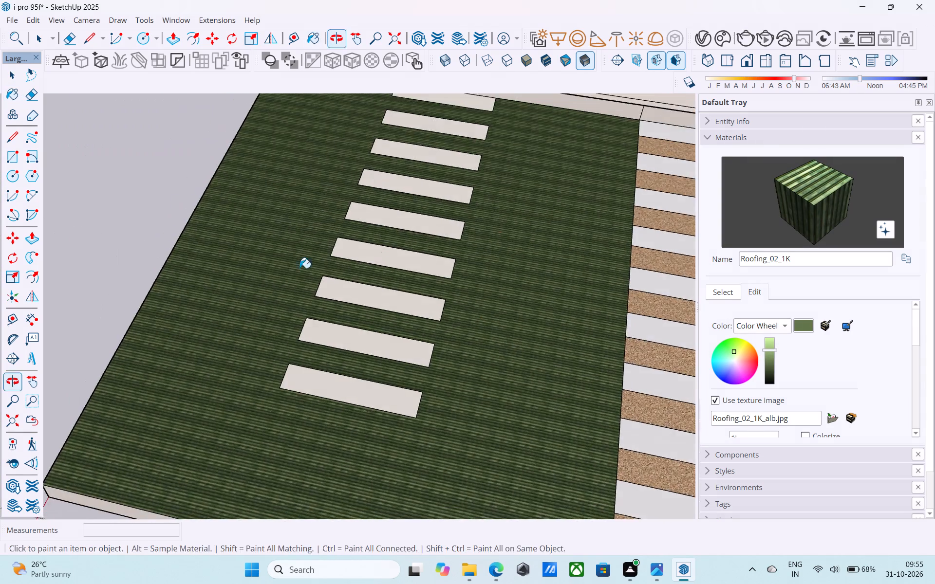
scroll(299, 269, down, 5)
middle_drag(284, 290, 237, 226)
scroll(177, 261, down, 5)
scroll(355, 288, up, 10)
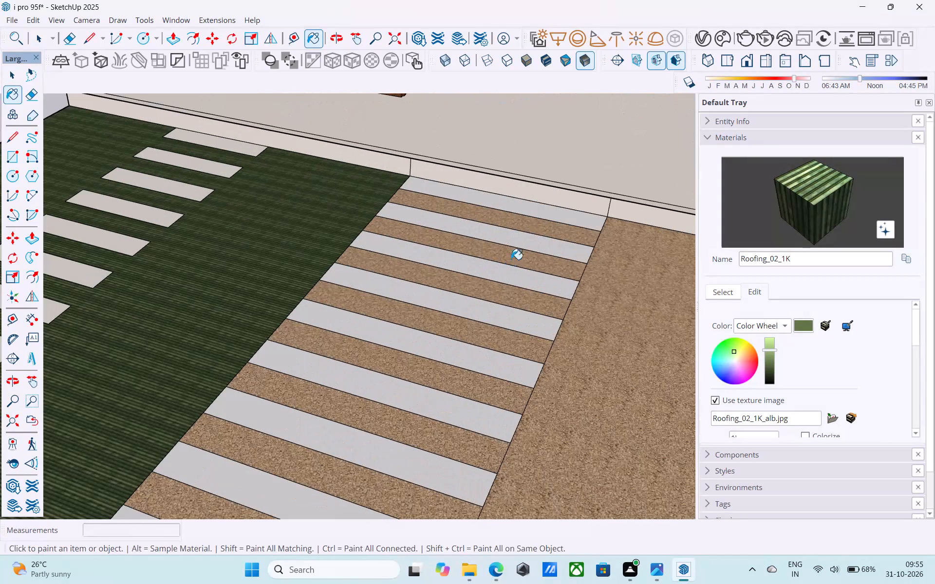
click(530, 231)
click(506, 260)
click(480, 309)
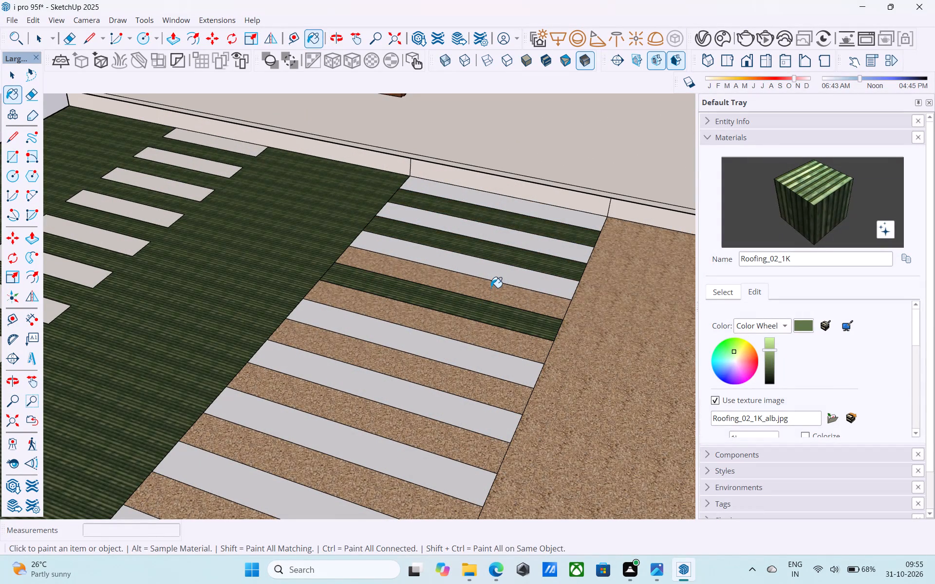
key(ctrl+z)
click(487, 292)
click(467, 326)
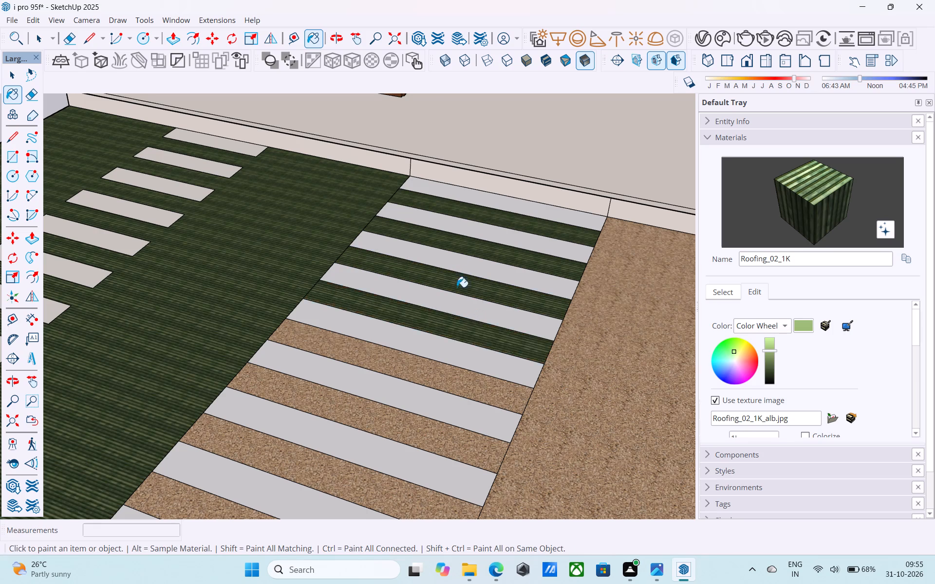
Paint the entrance path's remaining wood-chip gaps, down to the strip at the ground's front edge, with Roofing_02_1K.
scroll(453, 260, down, 5)
scroll(449, 360, up, 5)
click(466, 305)
click(394, 345)
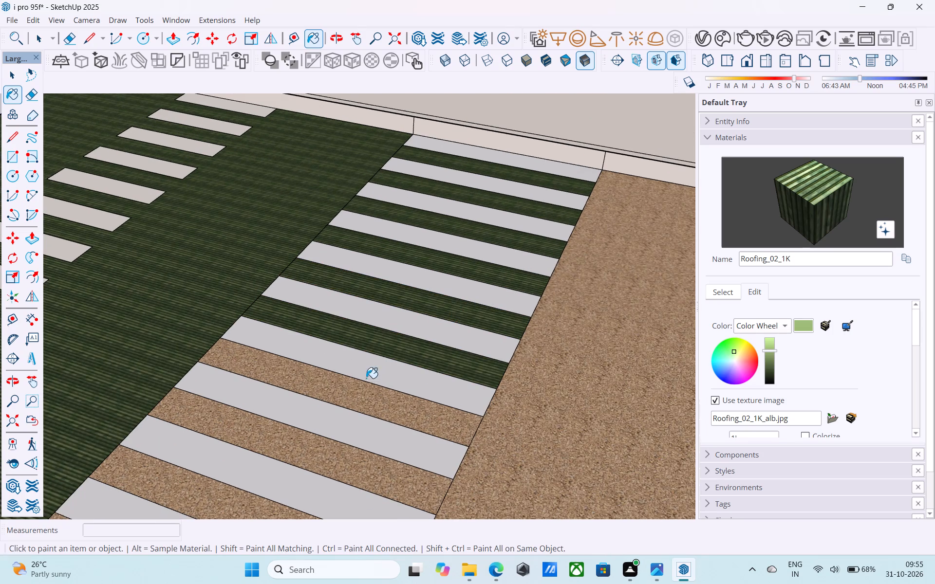
click(353, 388)
click(266, 435)
click(138, 474)
scroll(407, 275, down, 7)
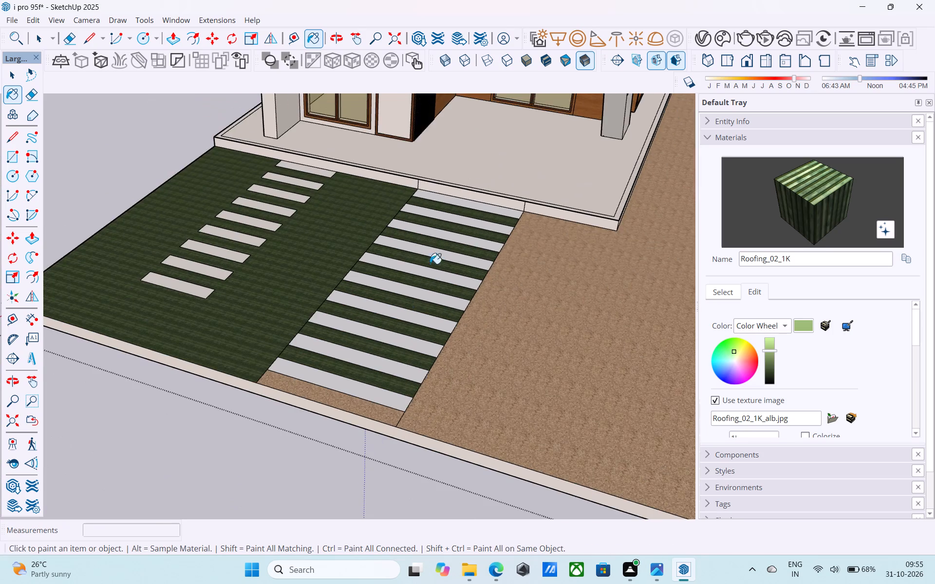
scroll(308, 389, up, 6)
click(306, 390)
Paint the large remaining wood-chip ground between the entrance path and the plot's far side with Roofing_02_1K.
scroll(222, 361, down, 10)
middle_drag(211, 344, 247, 324)
click(515, 323)
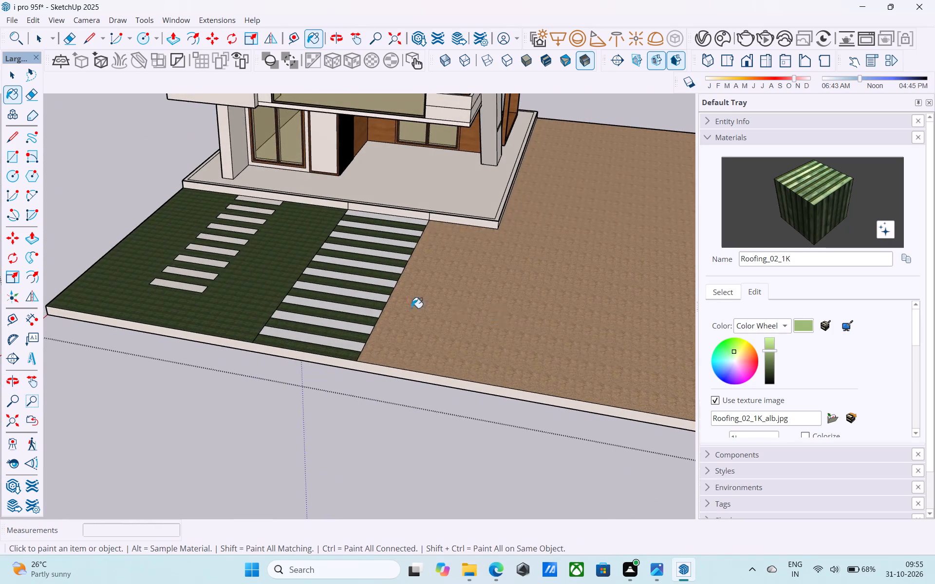
scroll(323, 307, down, 5)
middle_drag(317, 310, 298, 372)
scroll(557, 316, up, 6)
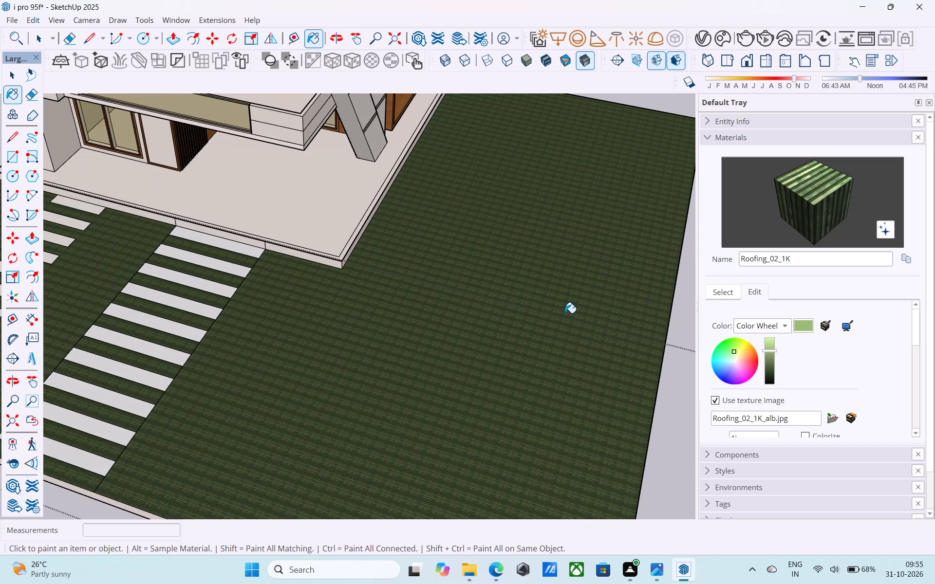
Shift the Roofing_02_1K material's colour to a yellowish olive green and raise its brightness to the maximum.
click(727, 355)
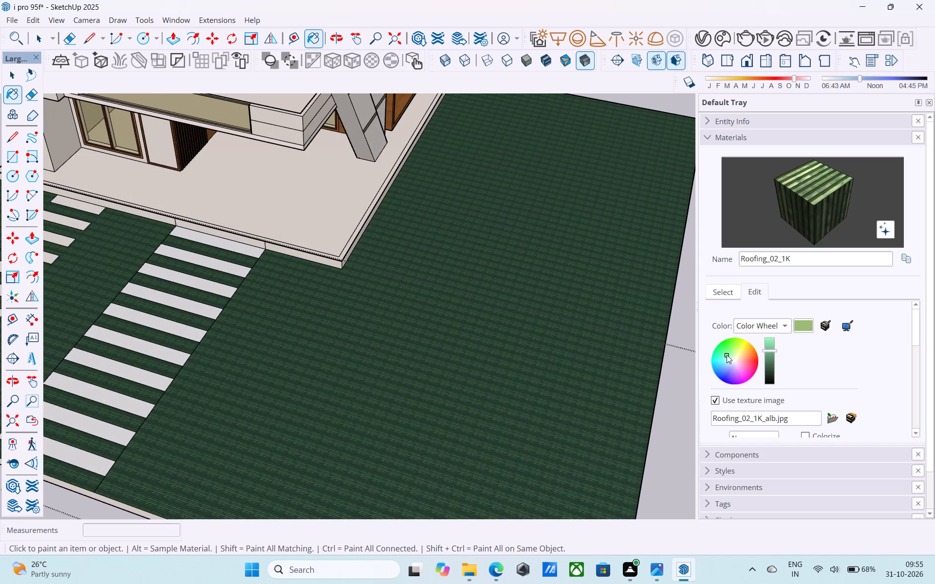
click(729, 356)
click(733, 357)
click(737, 353)
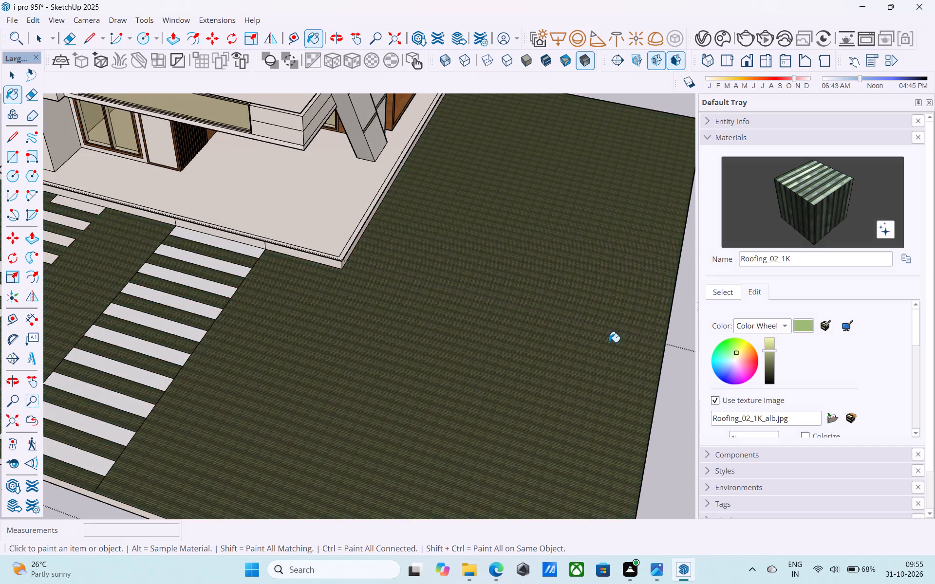
scroll(551, 340, down, 5)
middle_drag(536, 338, 621, 312)
scroll(705, 325, up, 7)
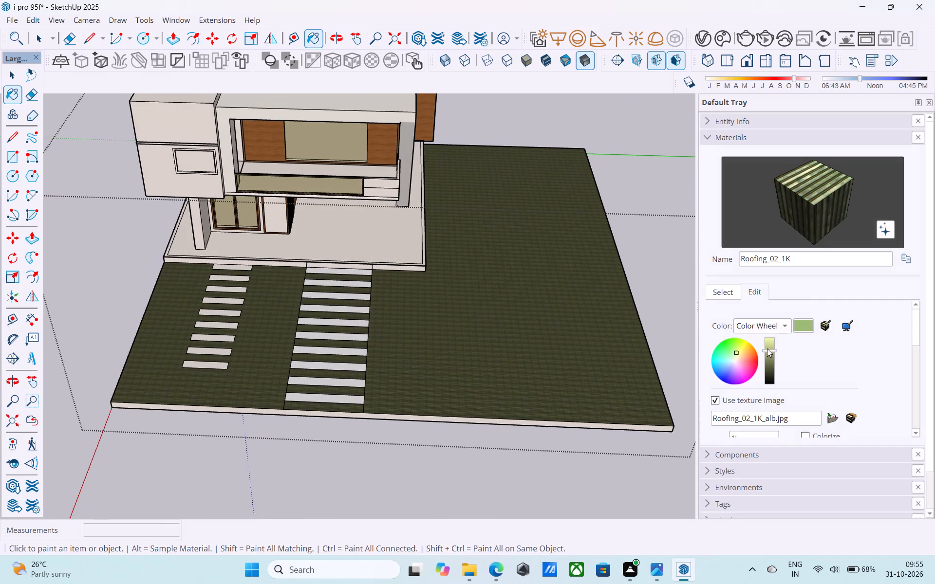
drag(767, 348, 768, 295)
Save the house model with its recoloured ground.
middle_drag(512, 323, 534, 205)
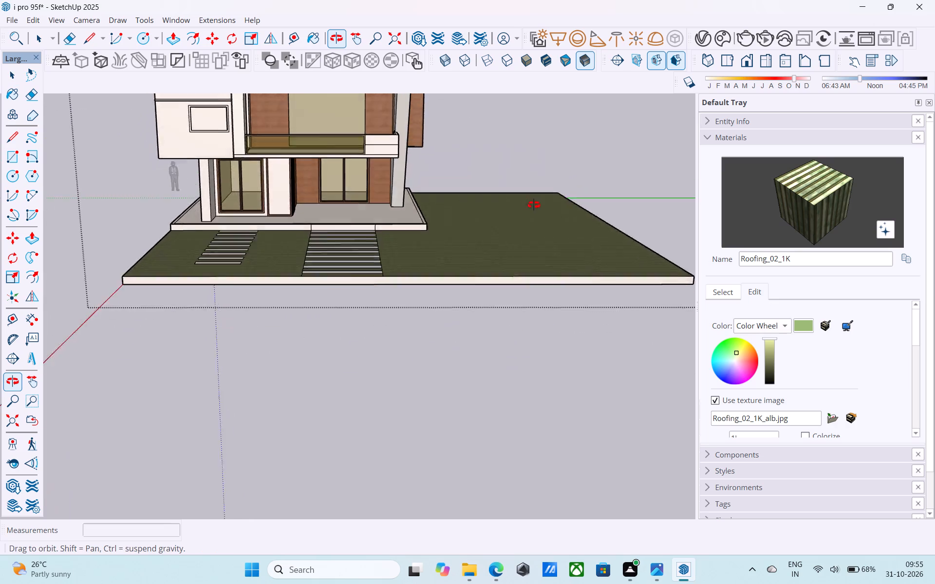
middle_drag(534, 205, 463, 306)
scroll(393, 347, down, 4)
middle_drag(388, 348, 424, 388)
key(space)
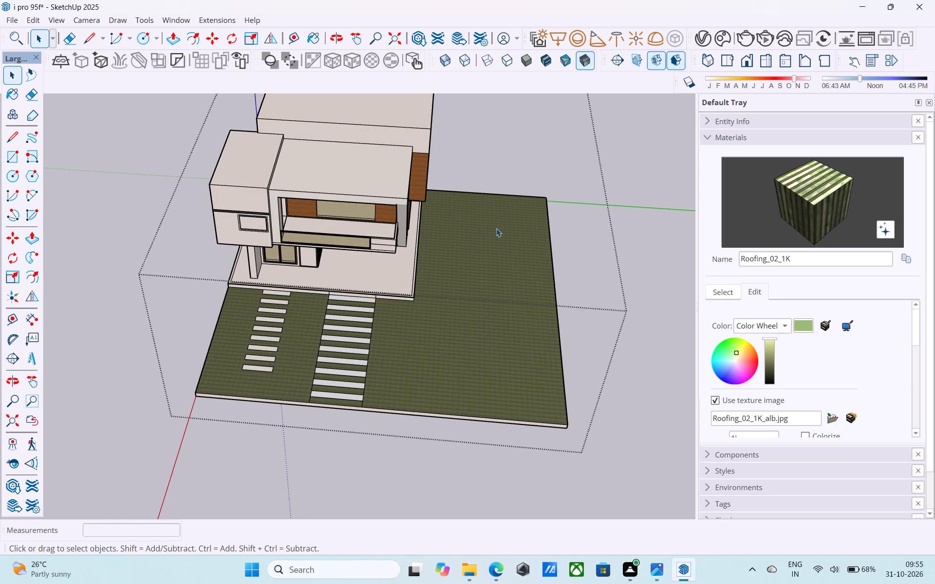
shift+middle_drag(499, 226, 492, 266)
key(ctrl+s)
Examine the whole house, both slab paths and the green ground from several angles.
scroll(496, 257, down, 1)
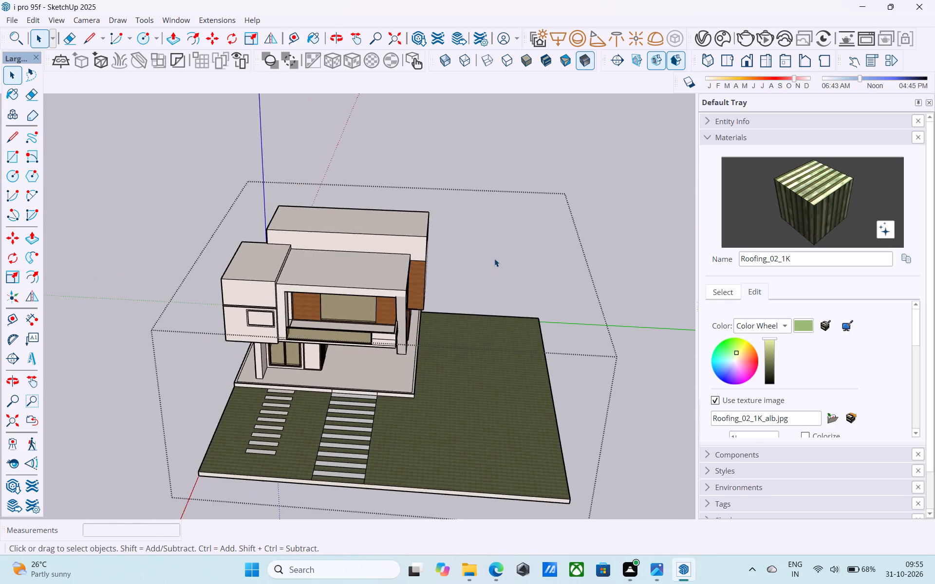
middle_drag(494, 258, 470, 243)
scroll(447, 234, up, 1)
scroll(444, 234, down, 3)
middle_drag(431, 264, 399, 185)
middle_drag(401, 169, 394, 156)
scroll(361, 288, up, 5)
middle_drag(360, 292, 312, 286)
scroll(564, 279, down, 2)
middle_drag(602, 278, 539, 281)
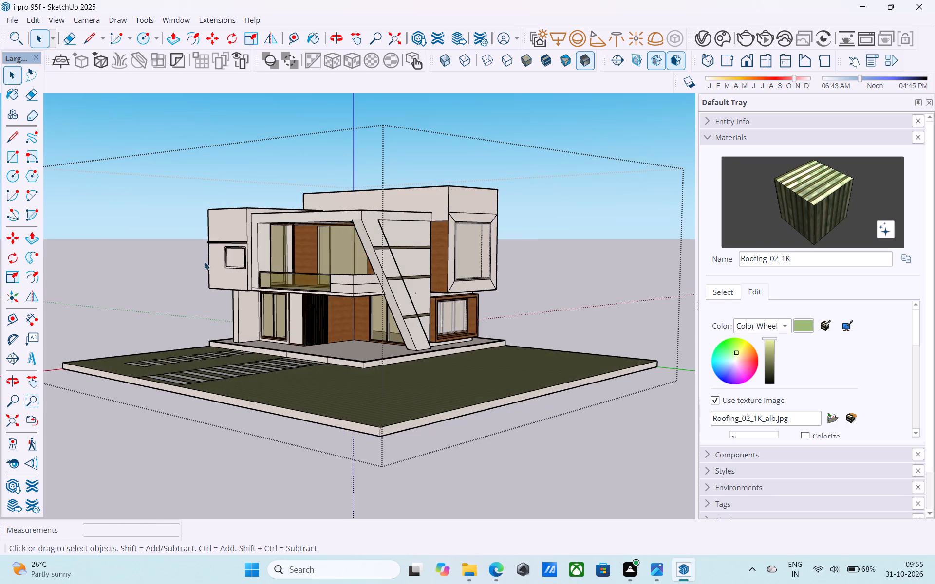
scroll(204, 261, up, 5)
middle_drag(233, 272, 380, 386)
scroll(374, 264, down, 9)
middle_drag(460, 306, 377, 285)
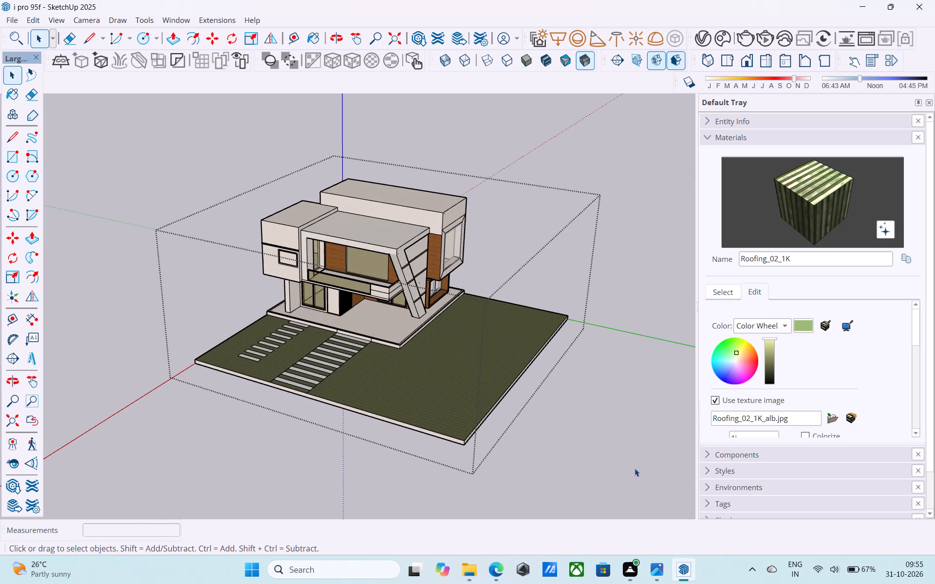
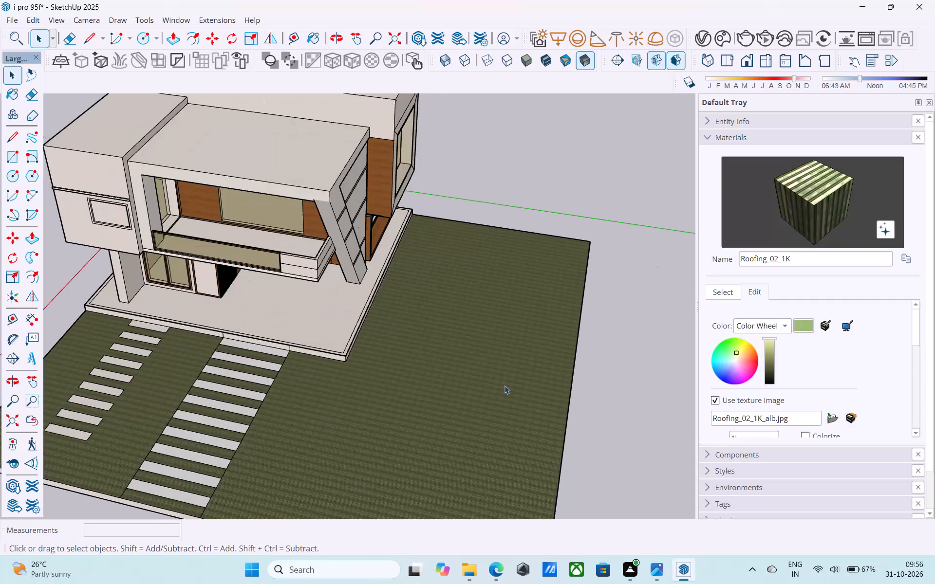
Offset the outline of the large green ground beside the entrance path 6" inward.
click(505, 385)
scroll(506, 384, down, 5)
double_click(510, 382)
click(502, 433)
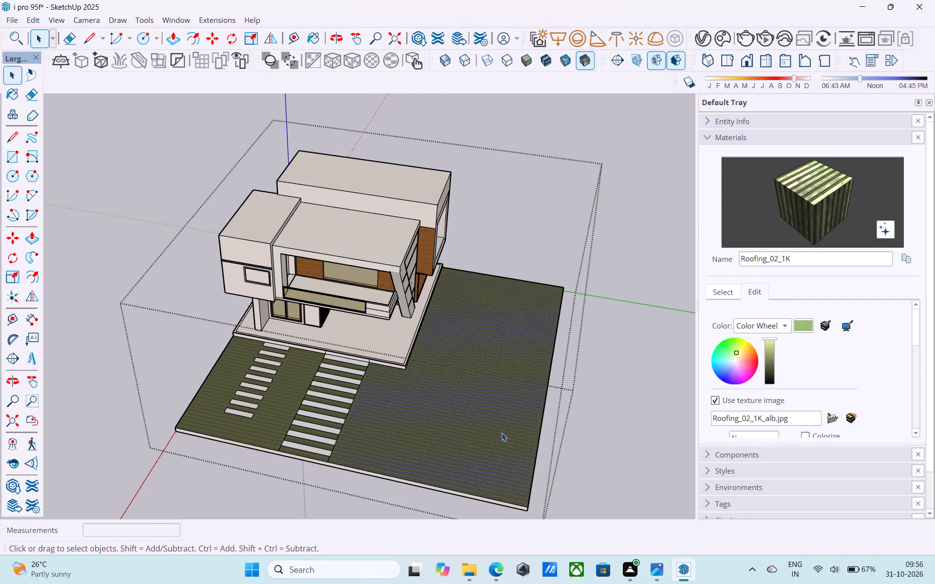
scroll(502, 433, up, 4)
key(f)
click(502, 433)
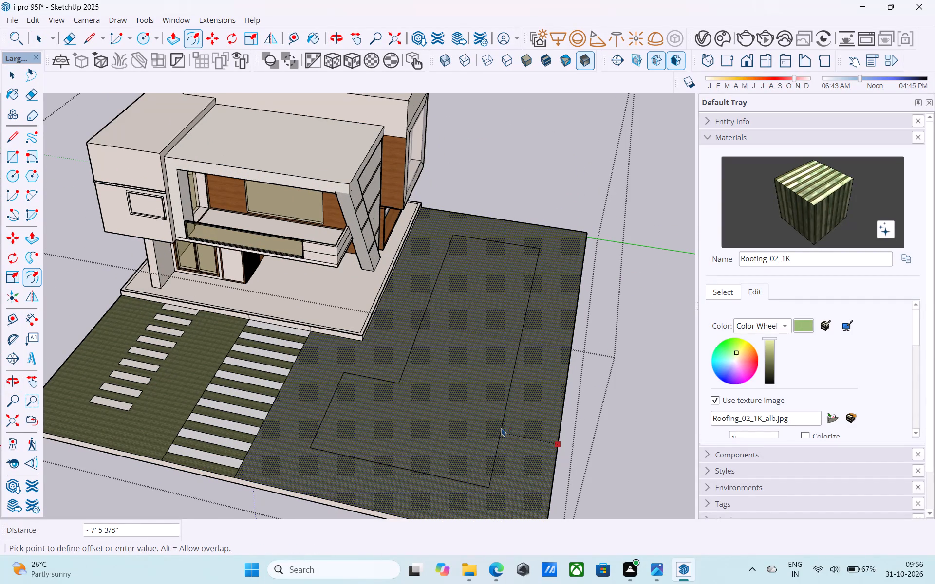
text(6")
key(Return)
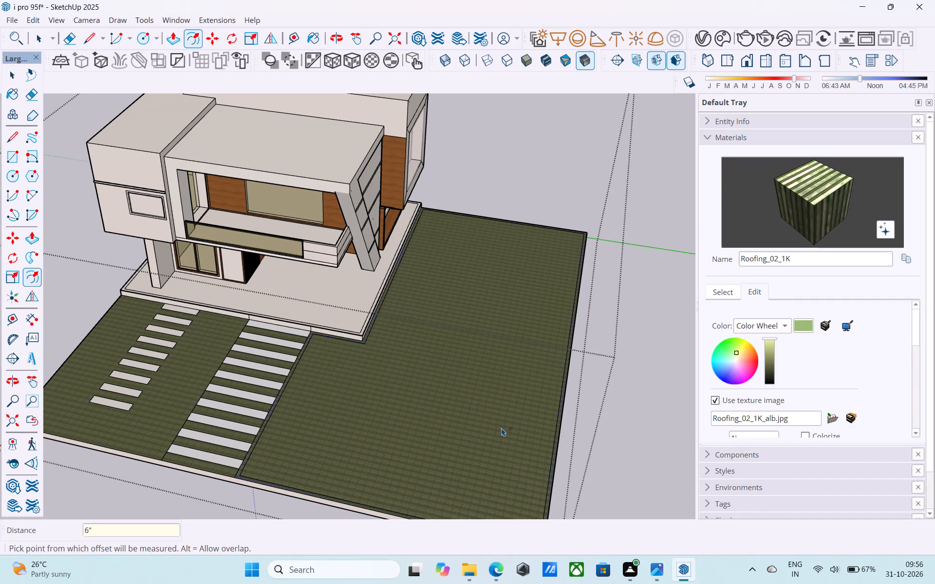
Draw two short lines splitting the 6" border strip, at the entrance path's front corner and the house platform's rear corner.
key(l)
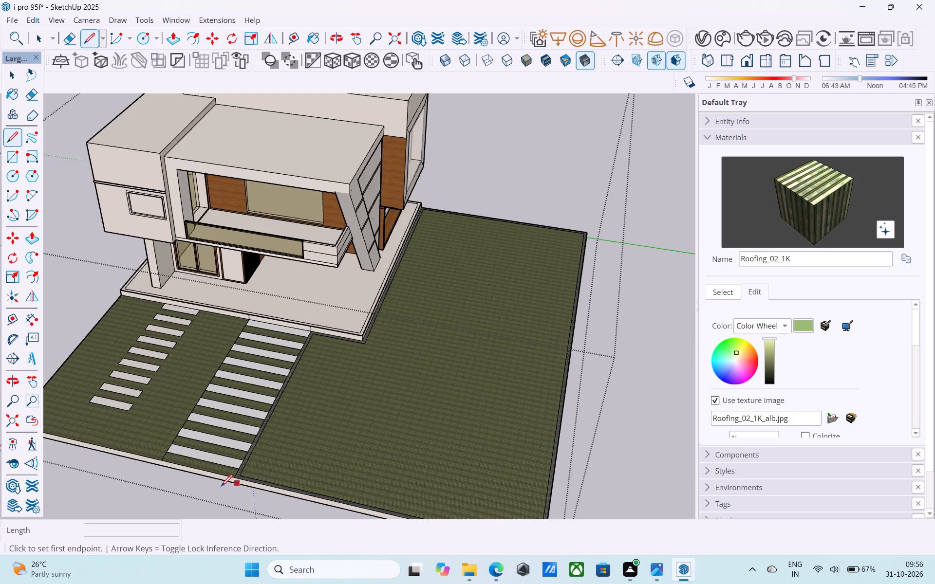
scroll(220, 483, up, 9)
click(264, 466)
click(259, 465)
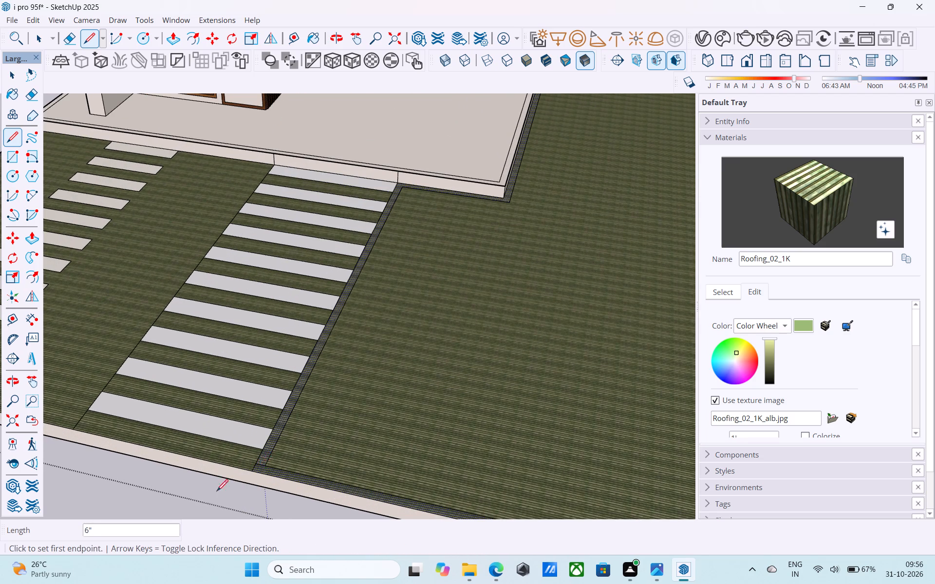
scroll(212, 496, down, 11)
middle_drag(561, 263, 100, 314)
scroll(347, 332, up, 10)
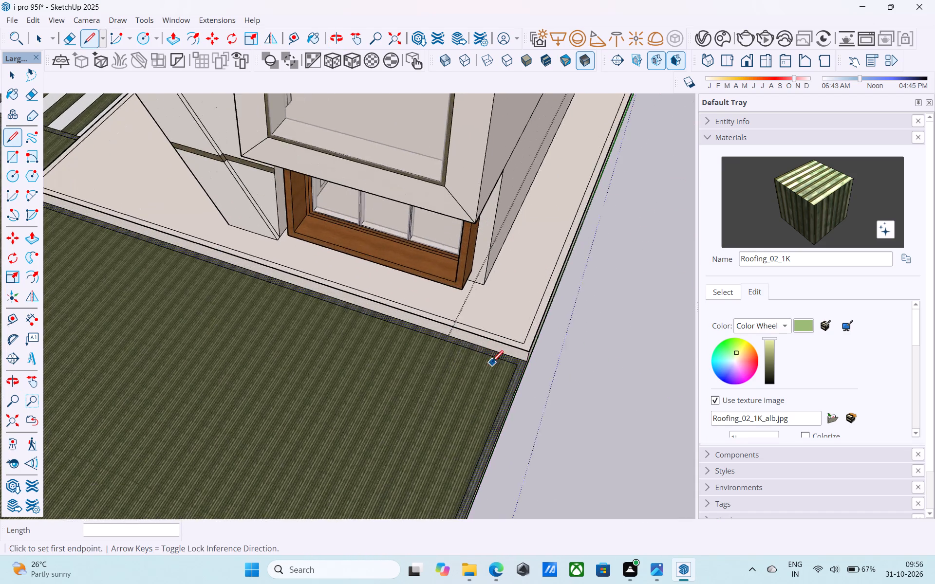
scroll(492, 363, up, 8)
click(525, 364)
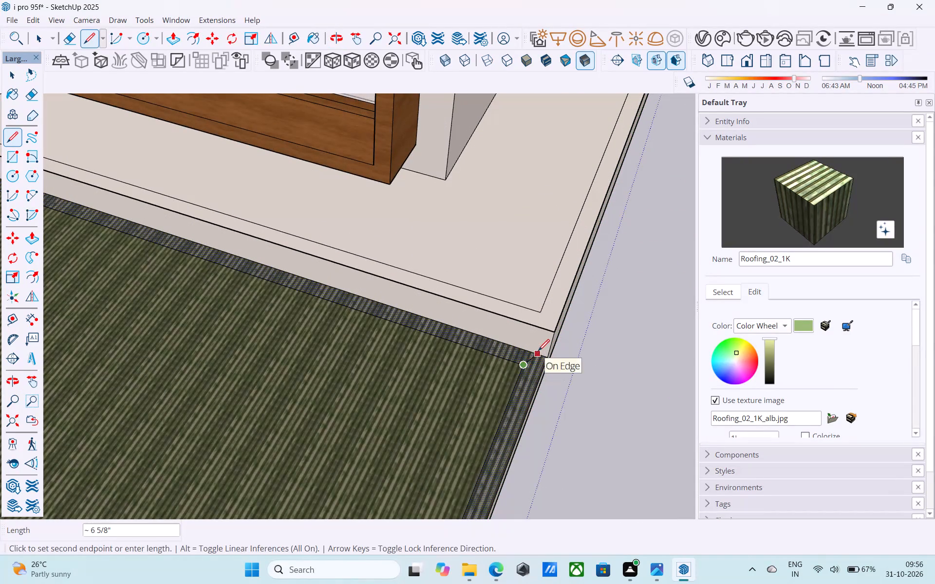
click(532, 347)
Raise the outer border strip of the large green ground 1' with Push/Pull.
key(space)
click(525, 369)
key(p)
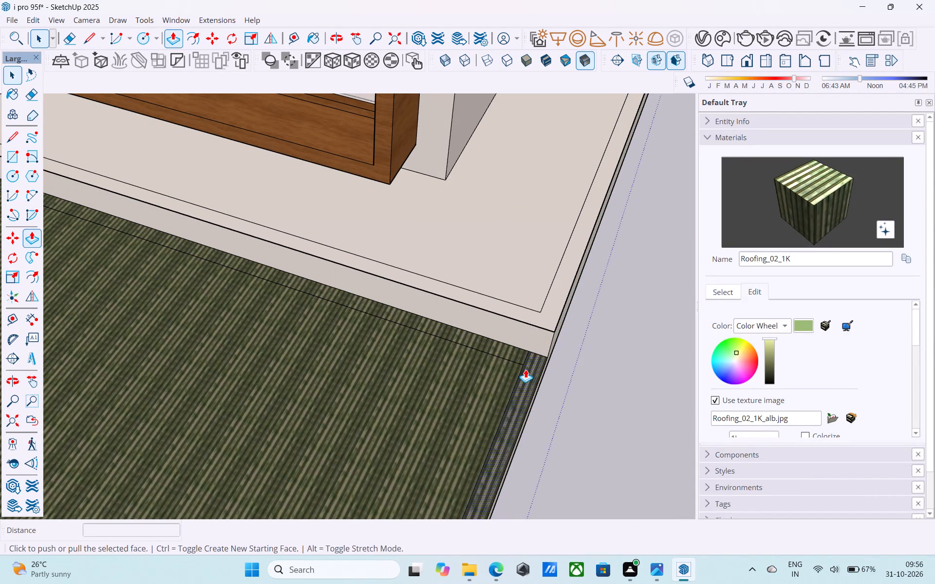
click(525, 369)
key(1)
key(apostrophe)
key(Return)
key(space)
Copy the outer side edge of the smaller green ground, beside the white slab path, 6" inward.
scroll(533, 346, down, 6)
middle_drag(527, 352, 619, 217)
scroll(617, 212, down, 13)
middle_drag(334, 322, 549, 329)
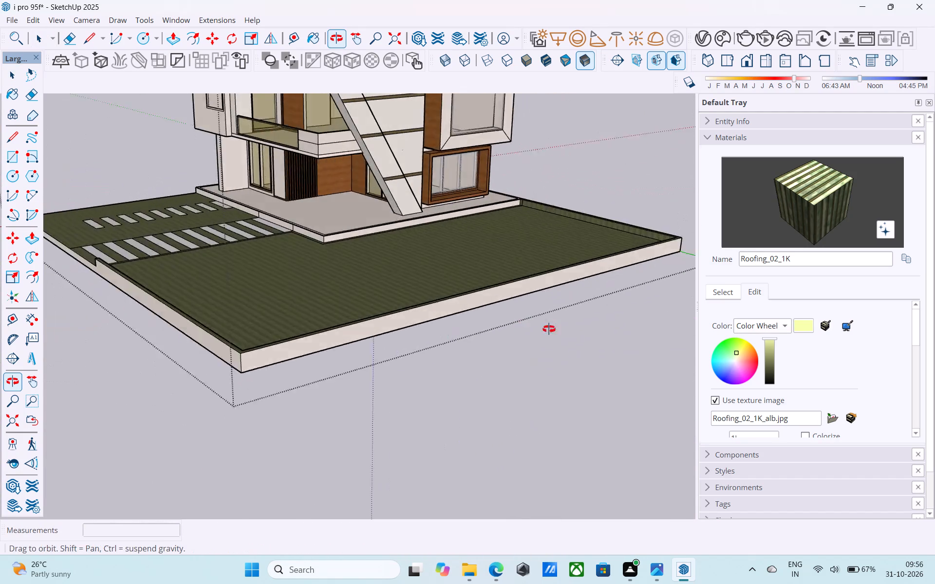
middle_drag(549, 329, 688, 329)
scroll(578, 298, down, 4)
middle_drag(327, 328, 600, 404)
scroll(345, 347, up, 2)
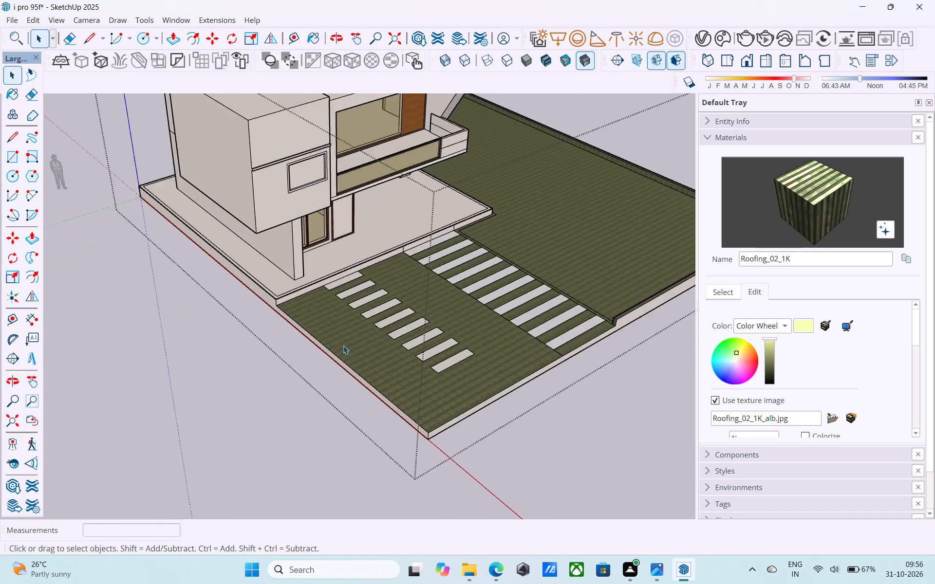
scroll(343, 346, up, 4)
scroll(219, 315, down, 3)
middle_drag(187, 297, 109, 339)
scroll(181, 333, up, 4)
scroll(124, 289, down, 4)
middle_drag(229, 390, 237, 361)
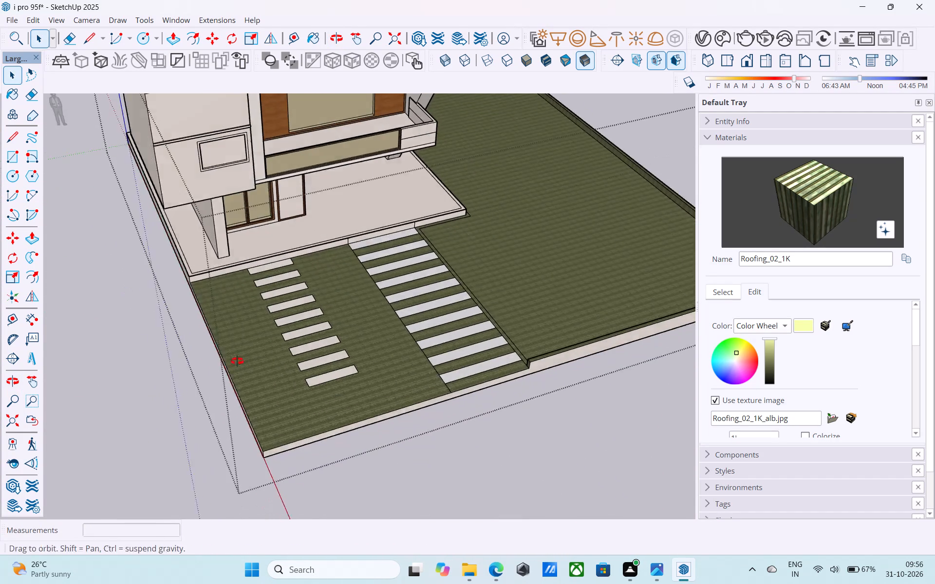
middle_drag(237, 361, 236, 340)
scroll(258, 401, up, 14)
click(244, 405)
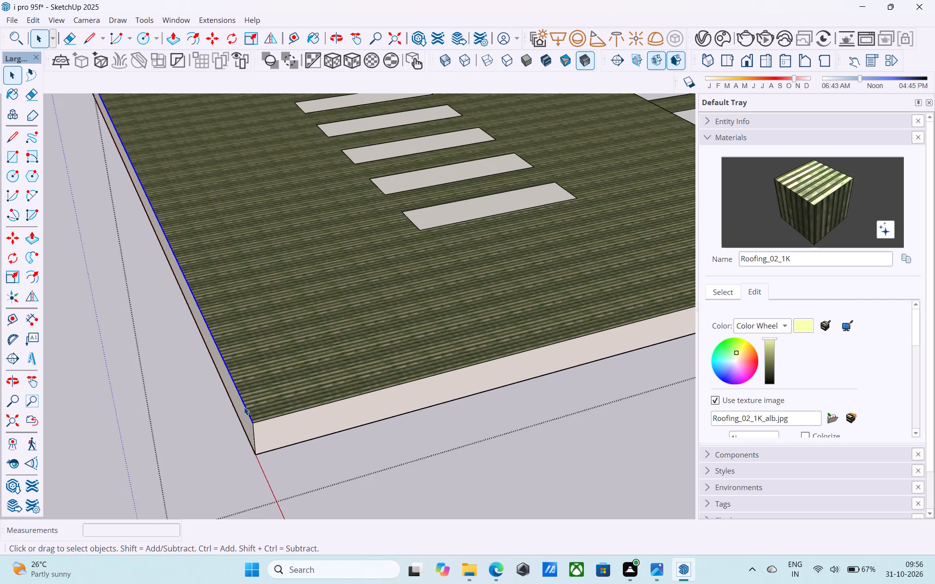
key(m)
scroll(236, 422, up, 4)
click(260, 421)
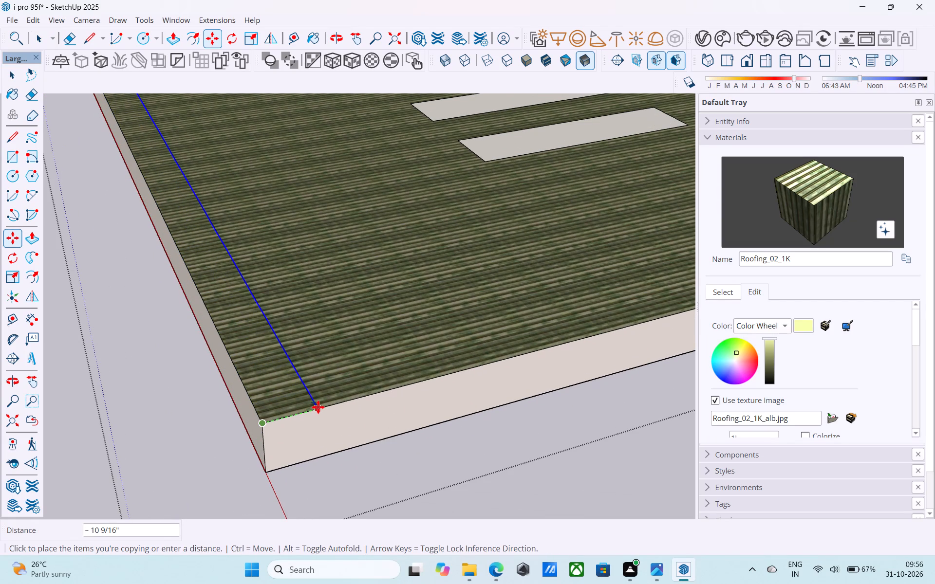
text(6")
key(Return)
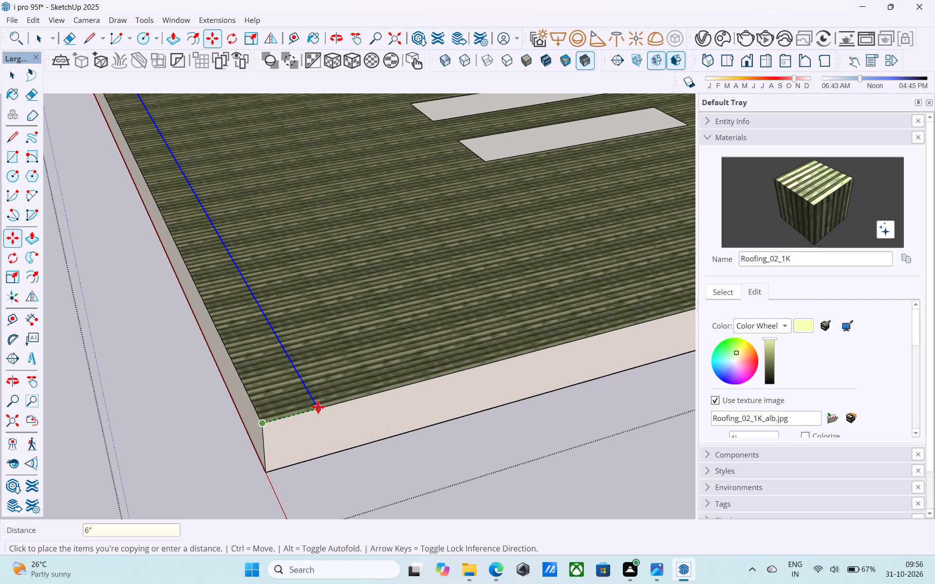
key(space)
Copy the smaller green ground's front edge 6" inward and erase the surplus line at the corner of the border strip.
click(325, 407)
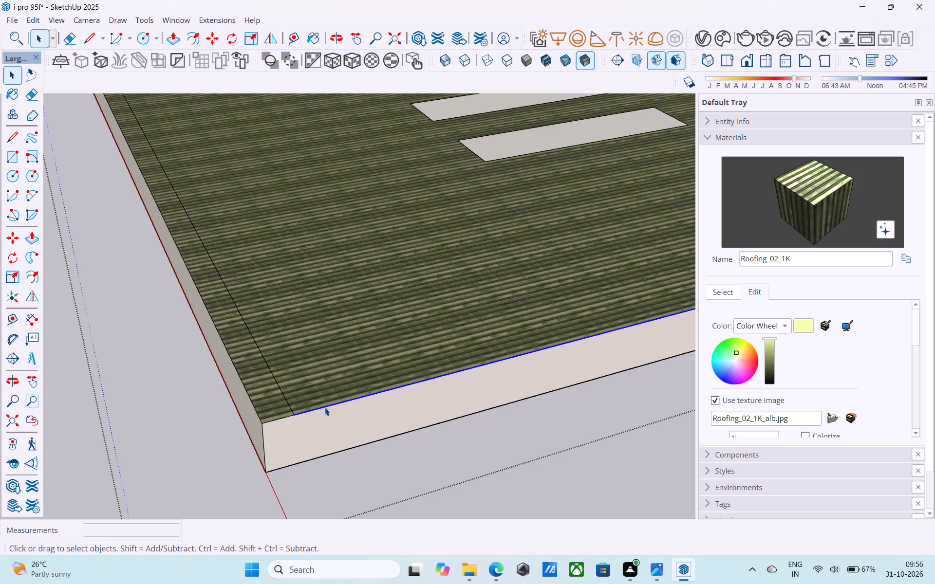
key(m)
scroll(303, 415, up, 3)
click(289, 419)
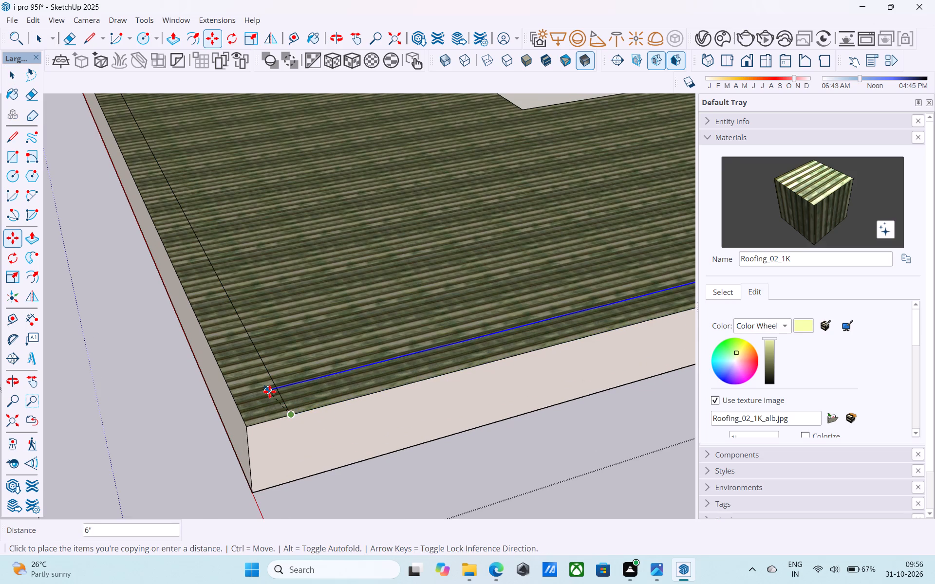
click(273, 388)
key(e)
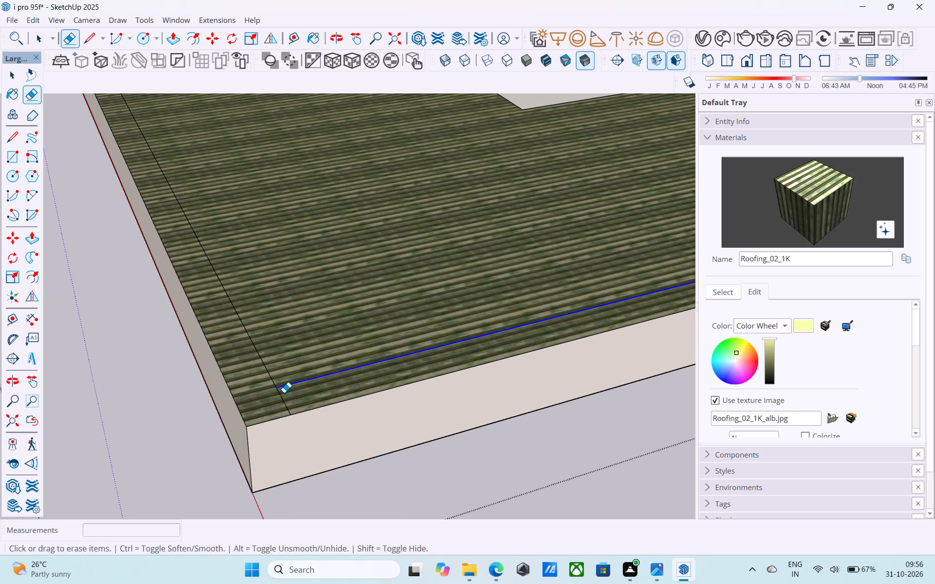
drag(284, 393, 275, 399)
Raise the L-shaped border strip of the smaller green ground 1' with Push/Pull.
key(space)
click(275, 399)
key(p)
click(276, 400)
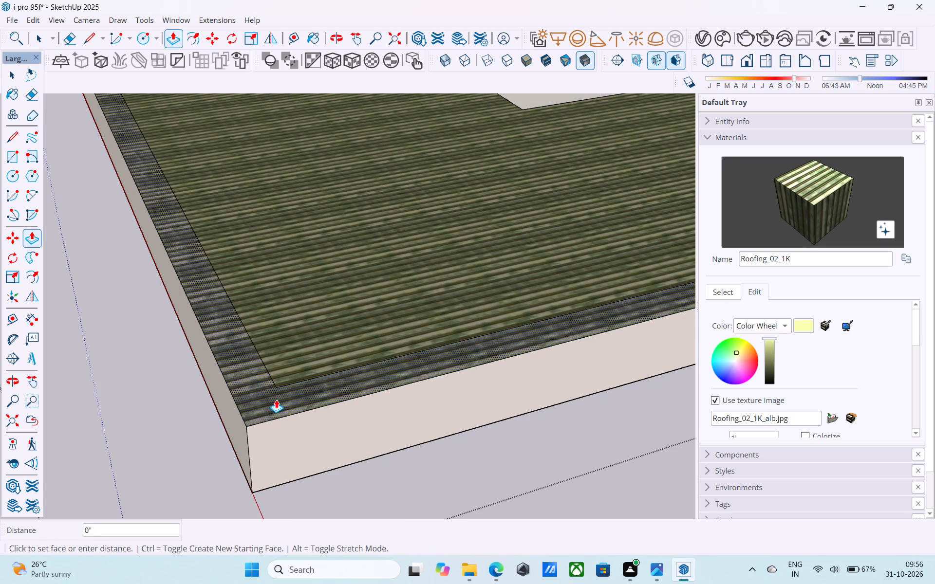
key(1)
key(apostrophe)
key(Return)
key(space)
Paint the plot's outer side face and the front boundary face beside the slab path with Plaster_03_1K.
scroll(279, 394, down, 4)
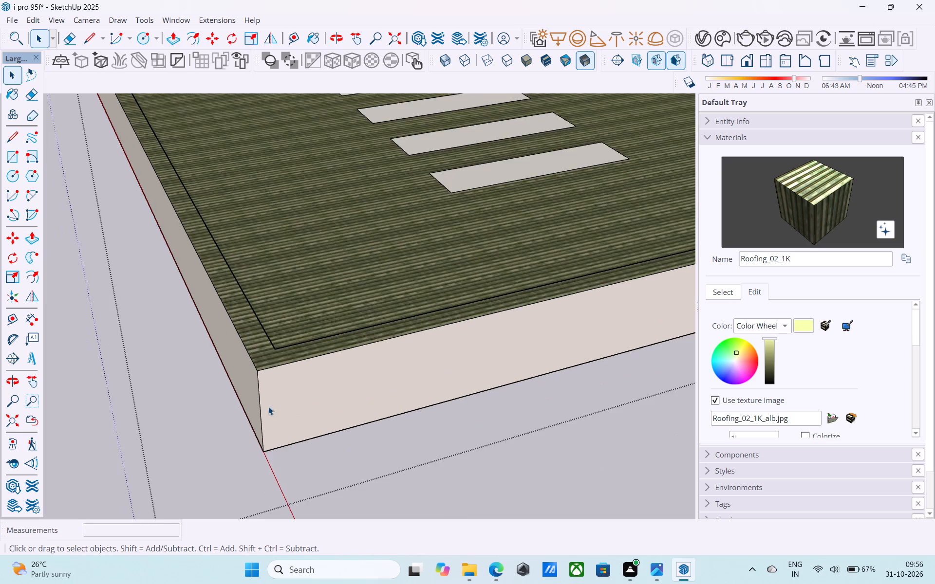
scroll(268, 406, down, 12)
middle_drag(239, 412, 122, 416)
scroll(112, 410, down, 10)
middle_drag(291, 416, 311, 341)
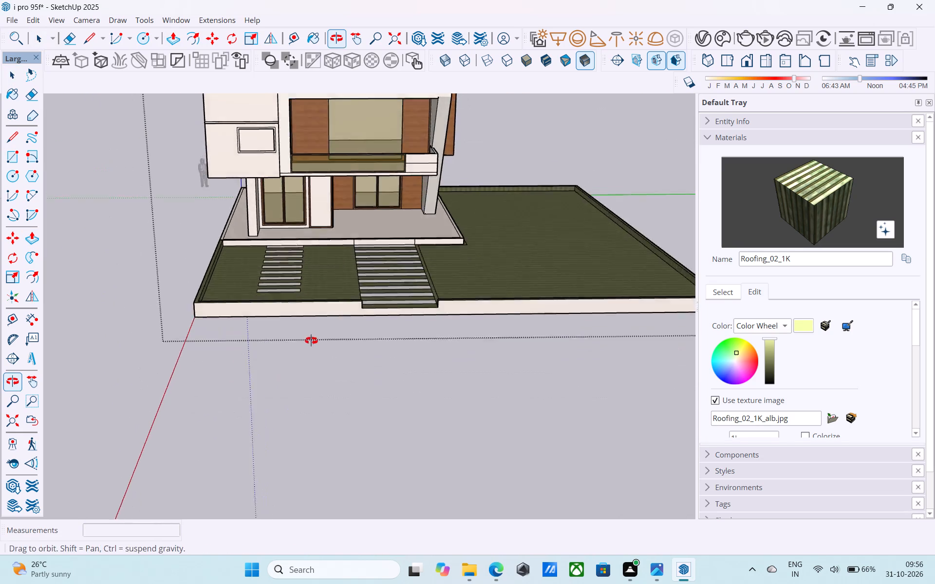
middle_drag(311, 341, 314, 330)
scroll(286, 360, down, 4)
middle_drag(182, 381, 251, 394)
scroll(529, 162, up, 10)
scroll(545, 126, down, 9)
middle_drag(524, 157, 576, 102)
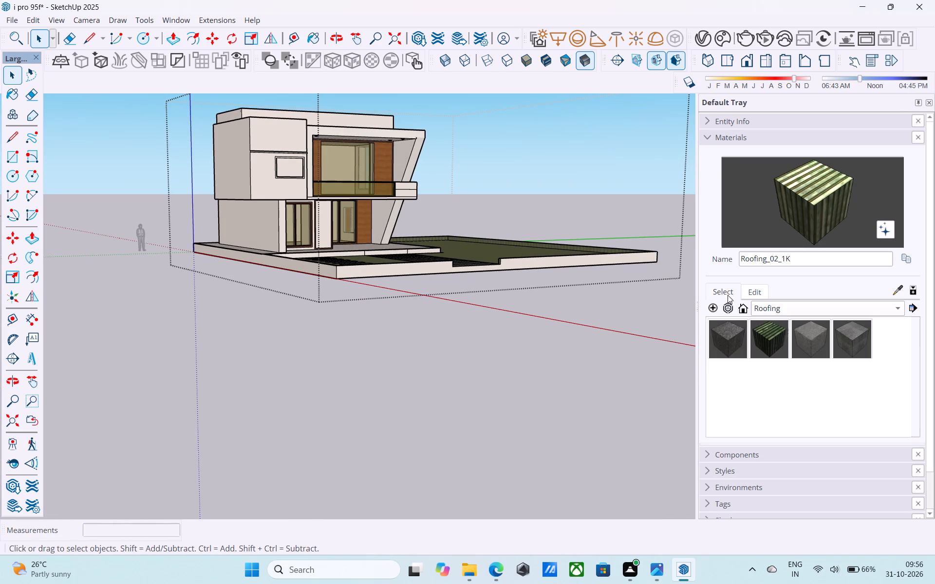
click(728, 295)
click(807, 310)
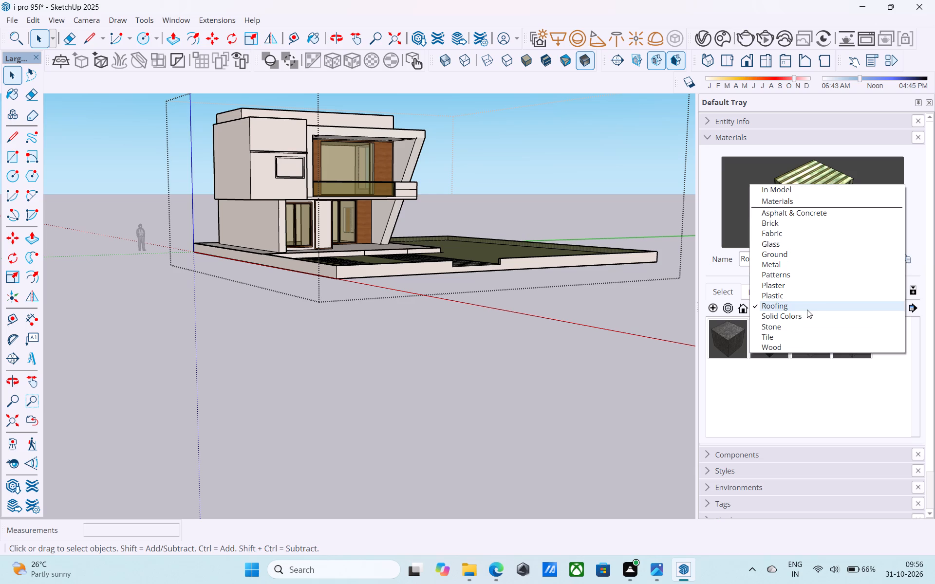
click(807, 290)
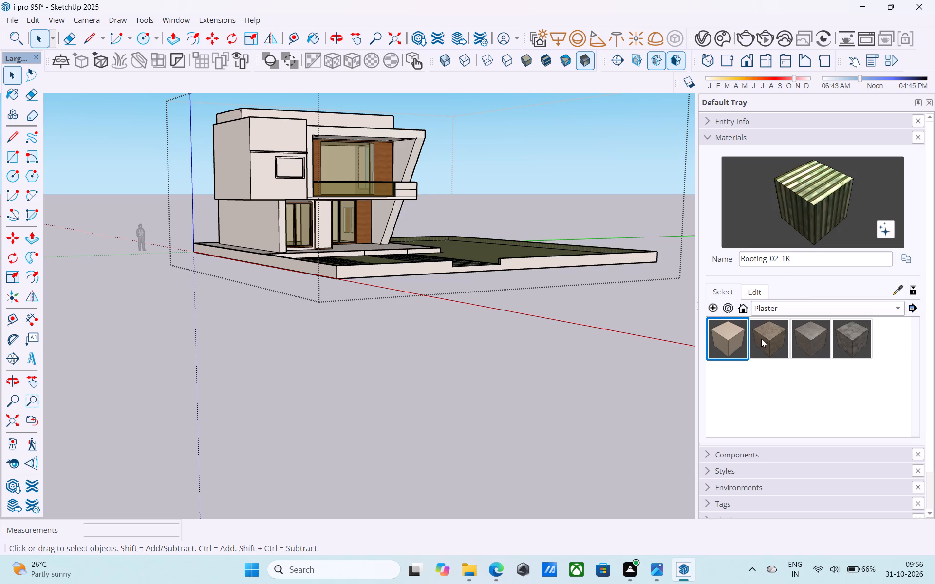
click(761, 339)
scroll(396, 288, up, 8)
click(303, 284)
click(416, 282)
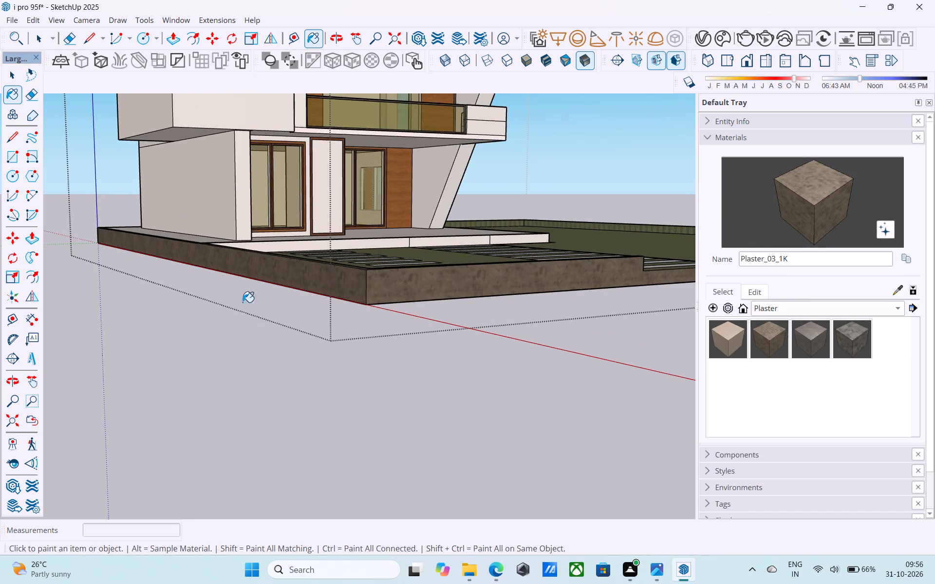
Paint the outer boundary faces along the large green ground and the rear of the plot with Plaster_03_1K.
scroll(147, 312, down, 6)
middle_drag(539, 247, 96, 257)
scroll(89, 255, down, 3)
scroll(208, 281, up, 9)
click(461, 266)
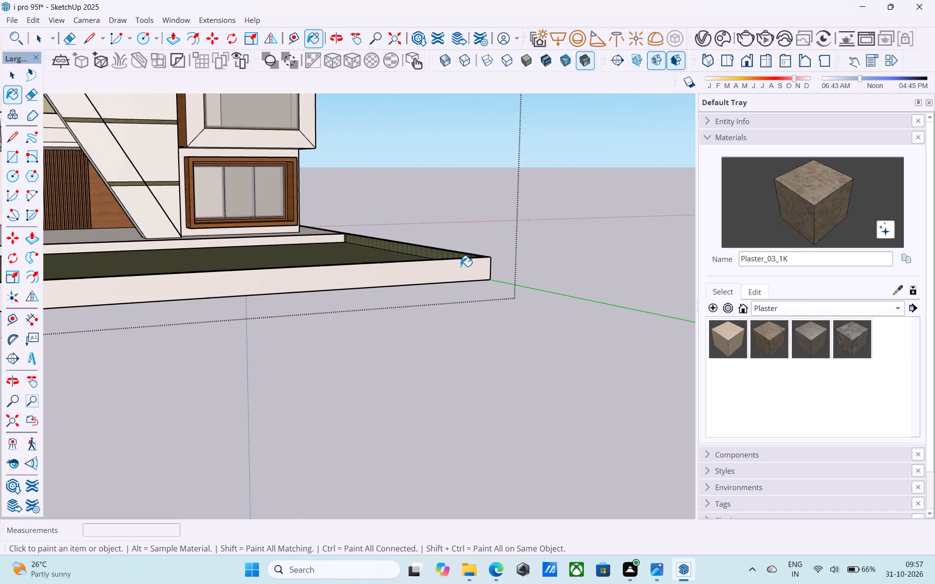
scroll(554, 239, down, 6)
middle_drag(545, 265, 76, 296)
scroll(165, 285, up, 5)
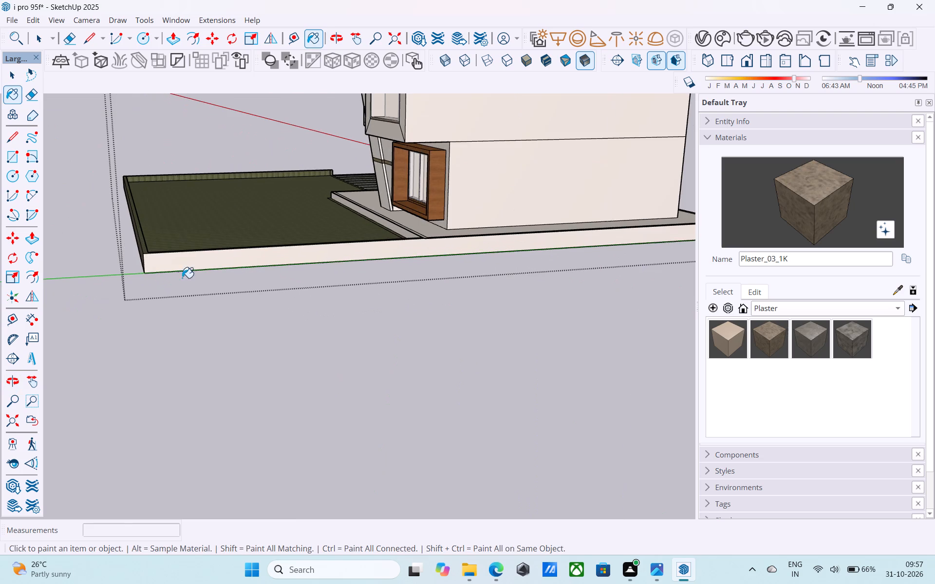
click(204, 263)
Examine the painted outer faces of the boundary wall around the plot.
scroll(211, 269, down, 1)
middle_drag(247, 271, 679, 245)
middle_drag(324, 265, 697, 261)
scroll(549, 277, down, 4)
middle_drag(353, 309, 746, 337)
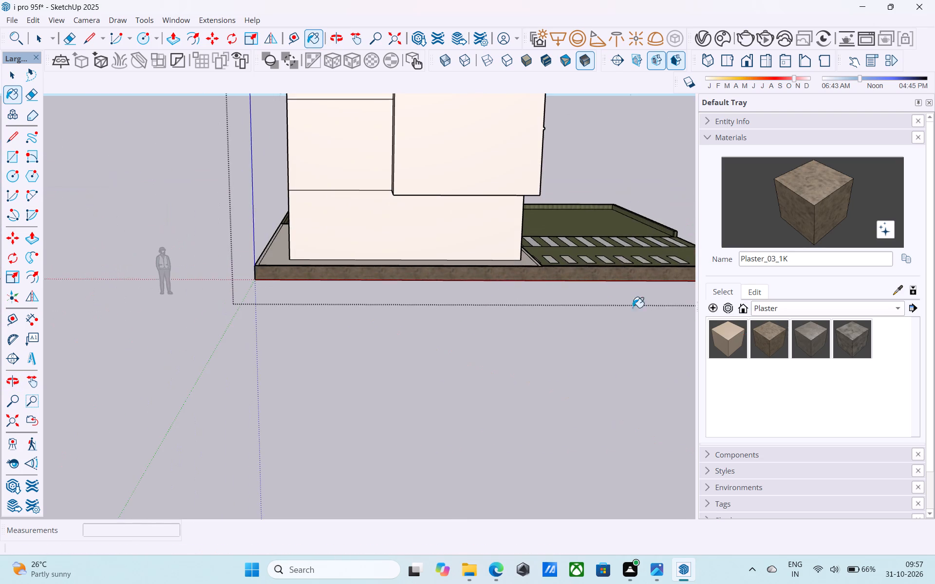
scroll(597, 294, up, 1)
middle_drag(598, 287, 206, 313)
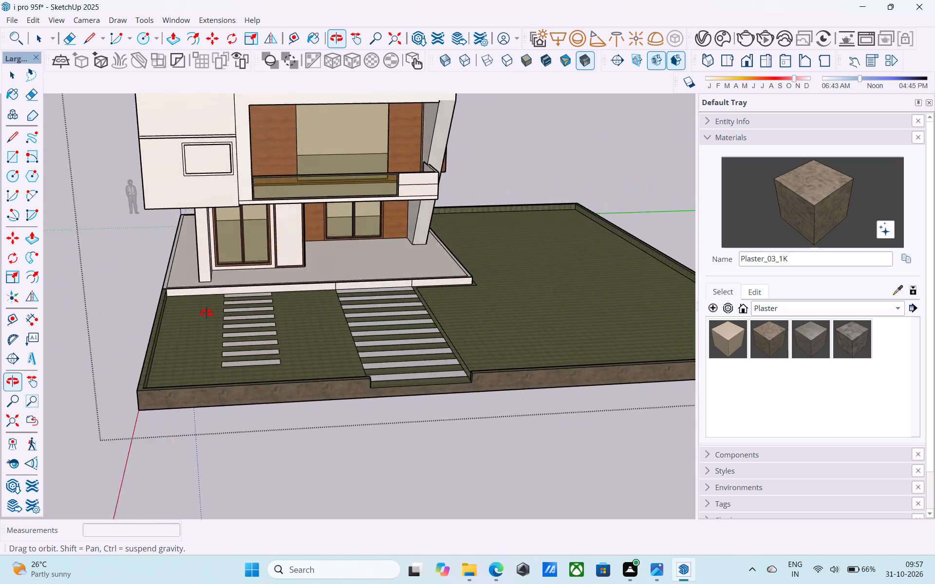
middle_drag(206, 313, 140, 248)
scroll(138, 251, up, 8)
middle_drag(140, 234, 340, 376)
scroll(417, 333, down, 8)
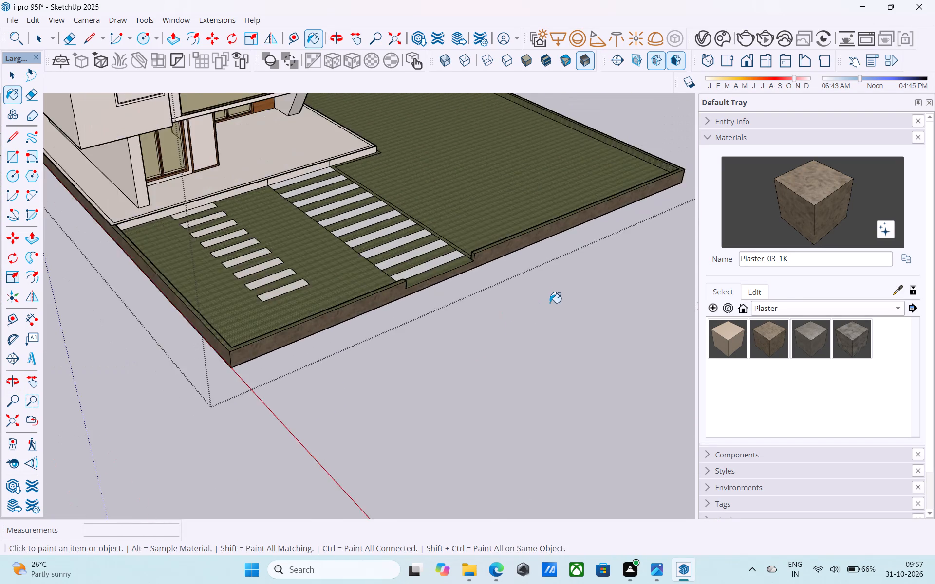
scroll(550, 303, down, 4)
middle_drag(335, 295, 207, 278)
Paint the top and inner face of the boundary wall beside the smaller green ground with Plaster_03_1K.
scroll(131, 186, up, 20)
scroll(131, 186, up, 1)
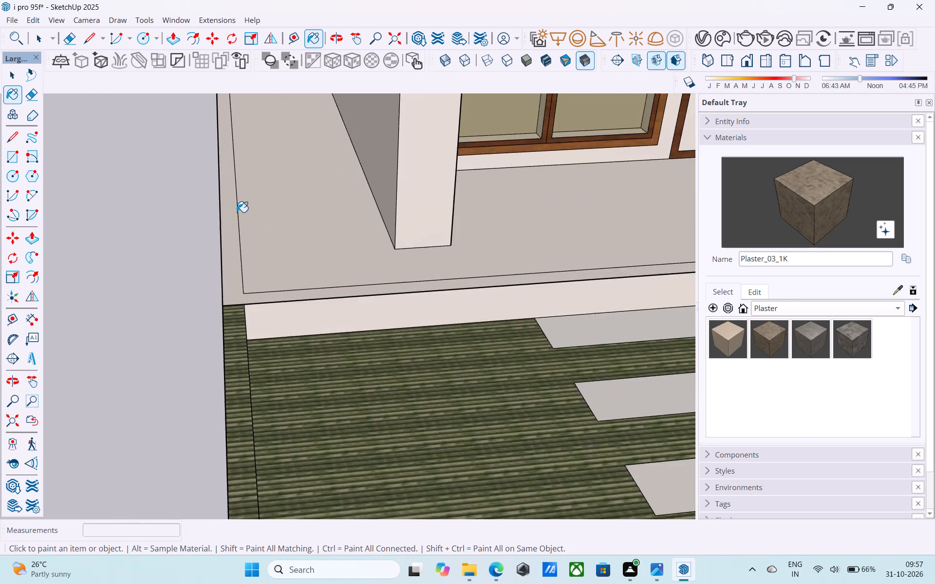
scroll(237, 212, up, 2)
middle_drag(220, 266, 293, 262)
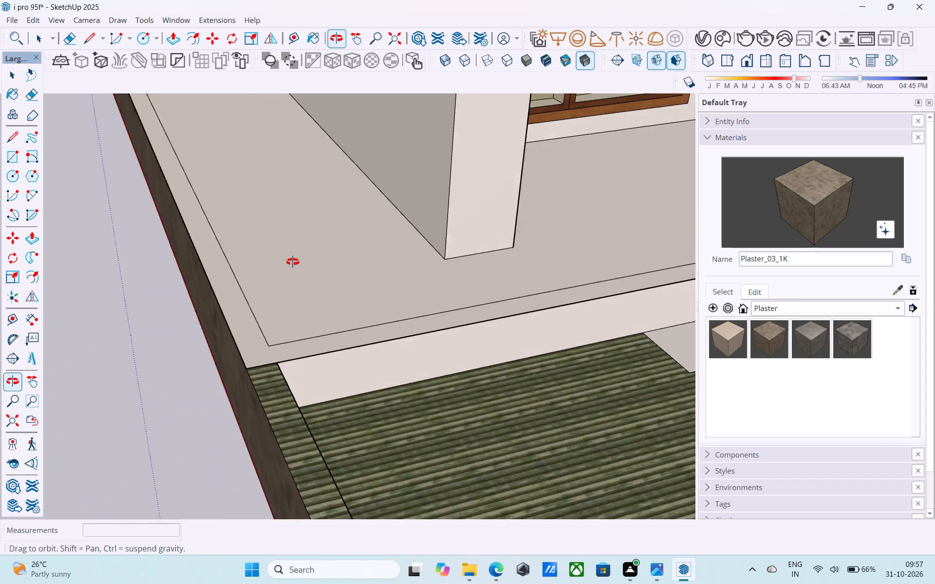
middle_drag(293, 262, 135, 215)
scroll(159, 300, up, 5)
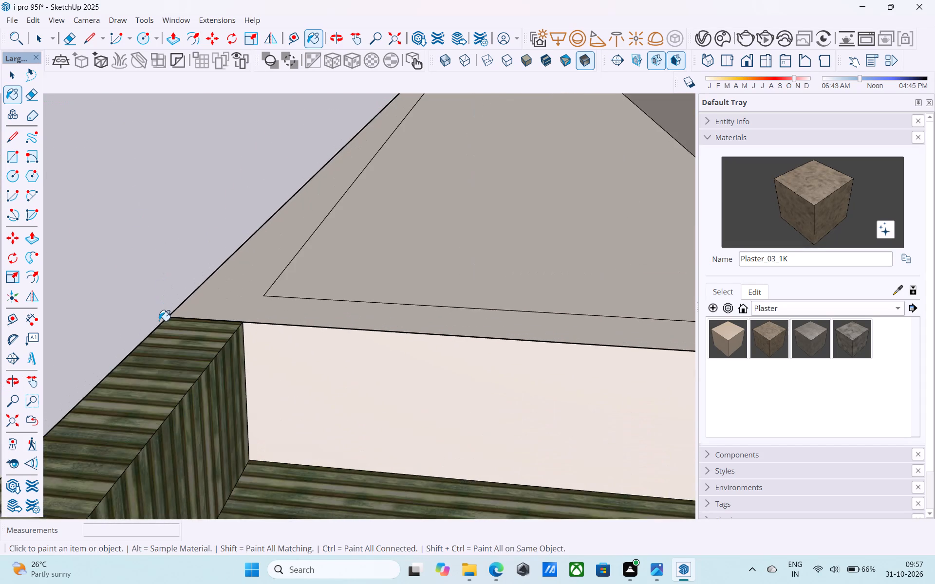
click(152, 361)
scroll(162, 338, down, 6)
click(171, 408)
Paint the large green ground's boundary wall top and the far side wall's inner face with Plaster_03_1K.
scroll(138, 343, down, 17)
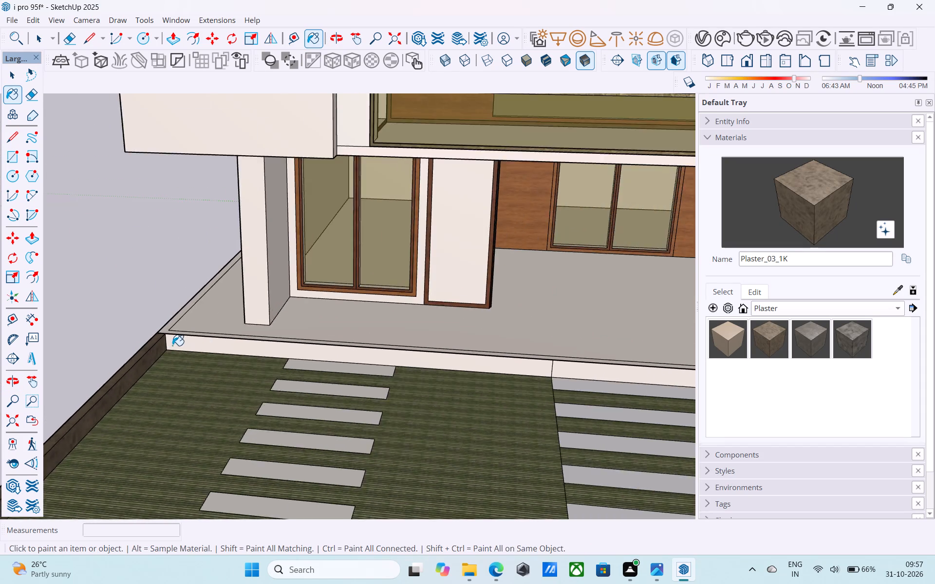
scroll(172, 346, down, 7)
scroll(209, 287, down, 4)
scroll(571, 391, up, 7)
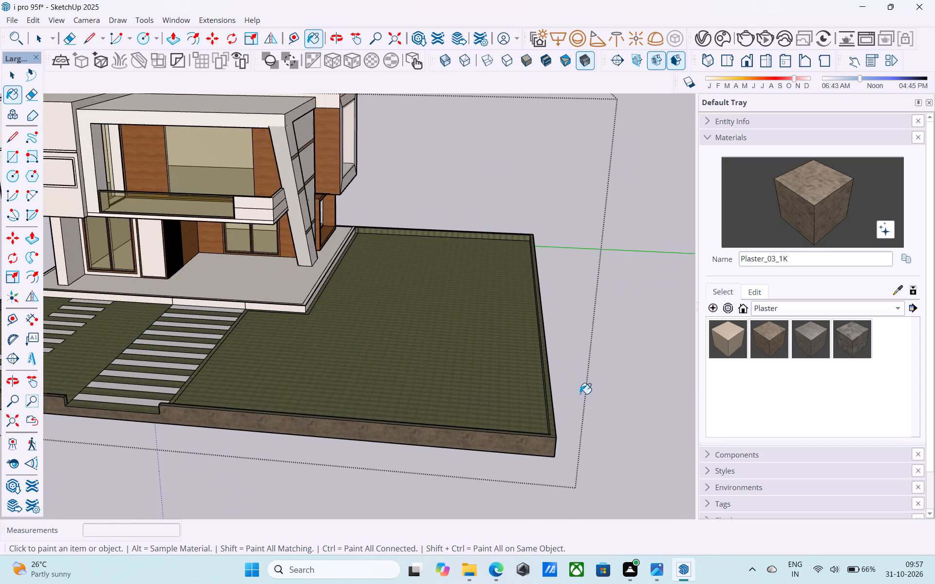
scroll(580, 394, up, 8)
click(514, 425)
scroll(515, 424, up, 1)
middle_drag(547, 410, 608, 399)
scroll(597, 403, up, 4)
click(595, 403)
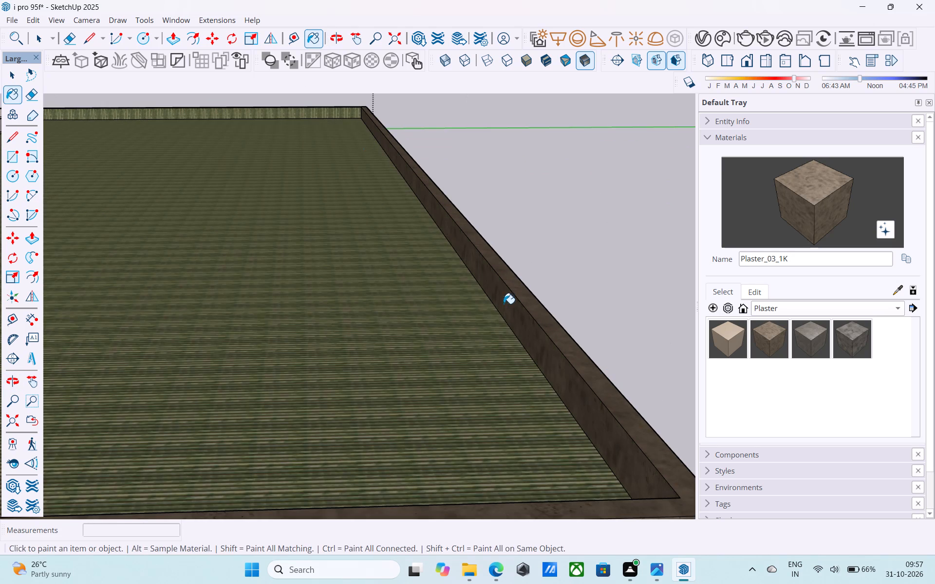
Paint the large green ground's far boundary wall and the front boundary wall's inner face with Plaster_03_1K.
click(300, 108)
scroll(372, 122, down, 3)
scroll(393, 119, up, 3)
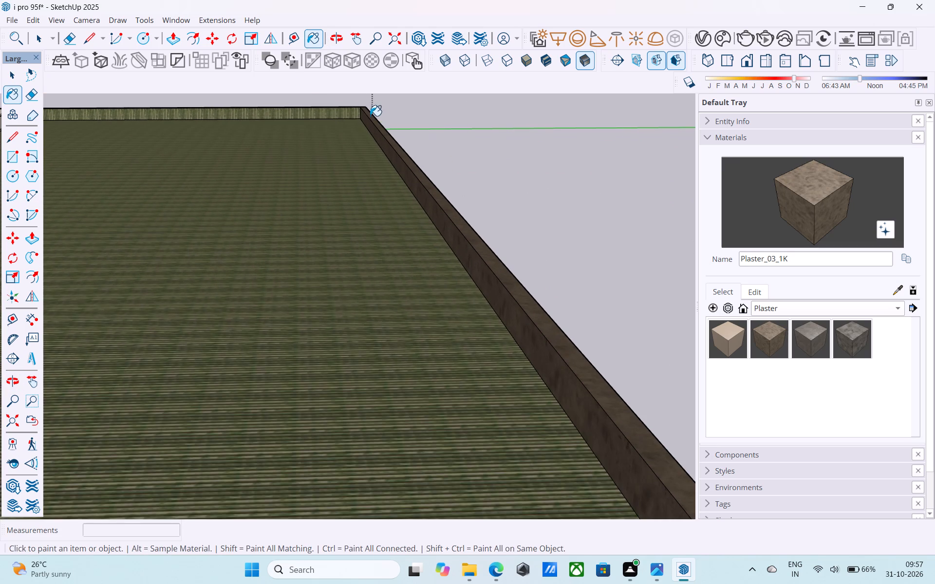
click(352, 113)
scroll(416, 108, down, 4)
middle_drag(413, 111, 0, 148)
middle_drag(448, 272, 238, 230)
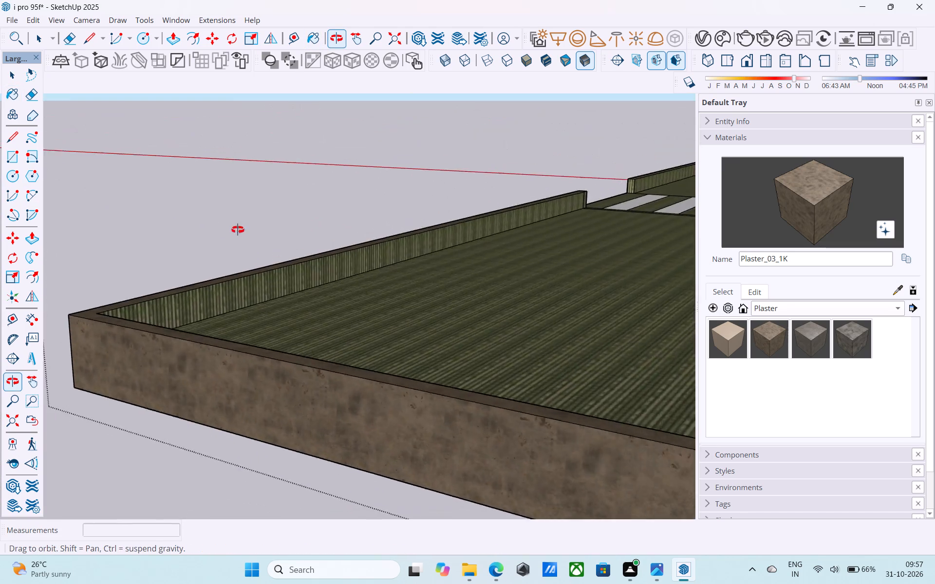
middle_drag(238, 230, 385, 200)
scroll(407, 211, up, 3)
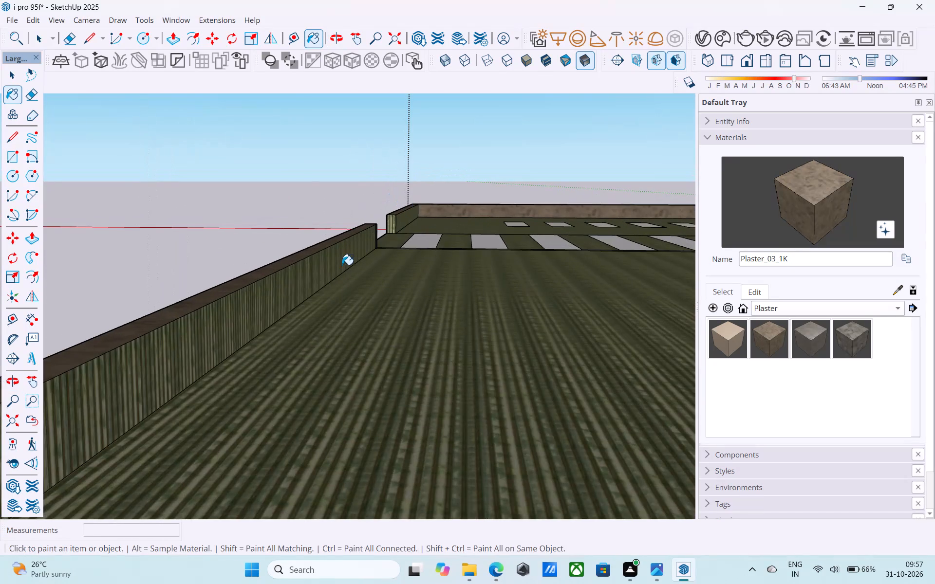
click(327, 262)
Paint the boundary wall's end faces and adjoining inner face at the slab-path opening with Plaster_03_1K.
scroll(391, 210, up, 6)
drag(413, 231, 405, 227)
click(400, 227)
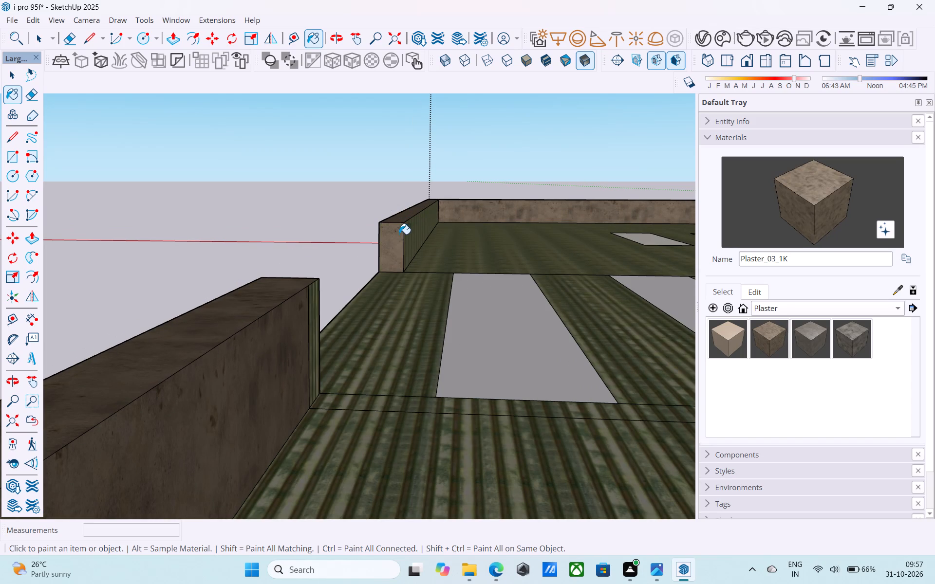
click(410, 231)
middle_drag(405, 232, 927, 233)
middle_drag(163, 236, 601, 265)
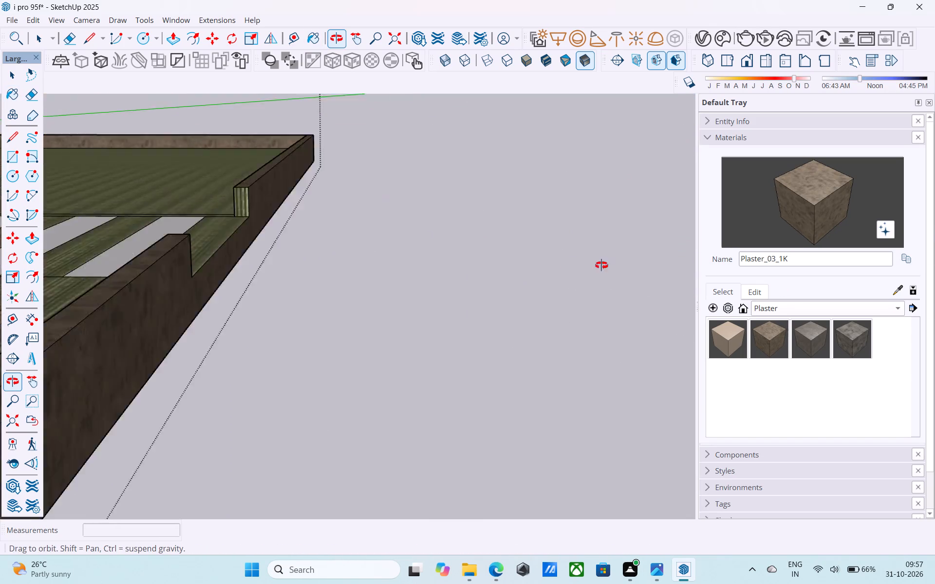
middle_drag(601, 265, 710, 239)
scroll(430, 224, down, 3)
scroll(15, 260, up, 1)
click(64, 250)
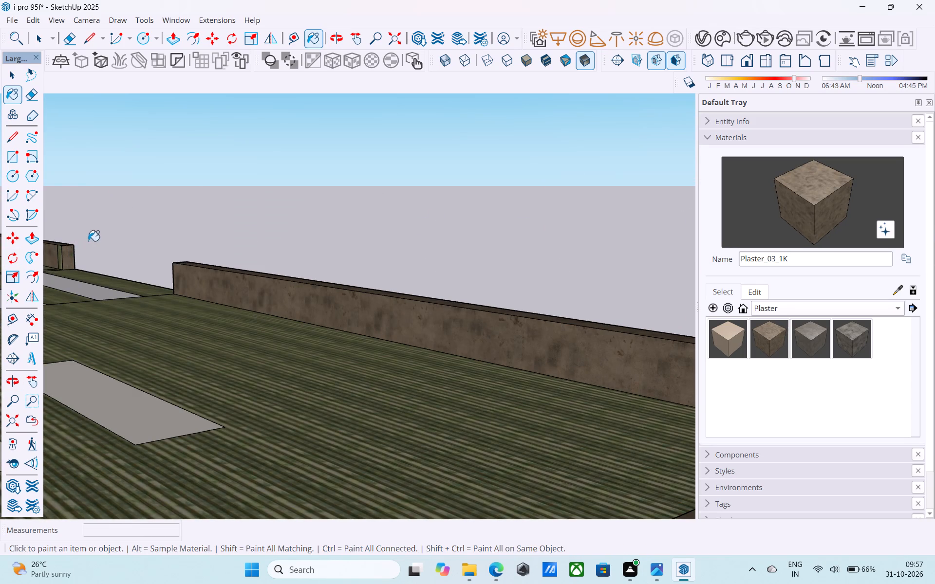
Erase the vertical edge lines on the front face of the porch plinth above the slab paths.
middle_drag(87, 241, 35, 250)
middle_drag(273, 185, 75, 205)
scroll(90, 202, down, 5)
middle_drag(161, 204, 0, 200)
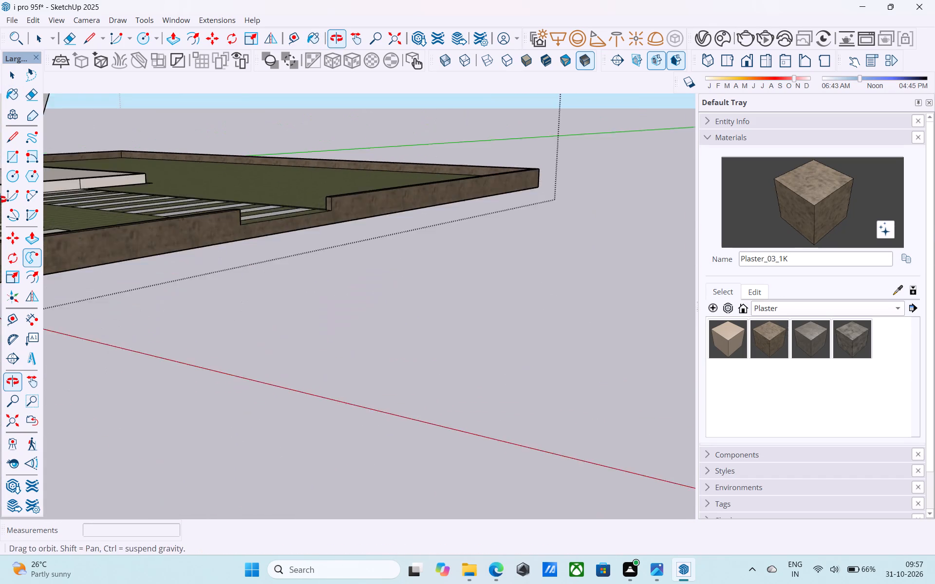
middle_drag(0, 200, 0, 202)
scroll(307, 239, down, 5)
middle_drag(298, 248, 178, 262)
scroll(89, 151, up, 2)
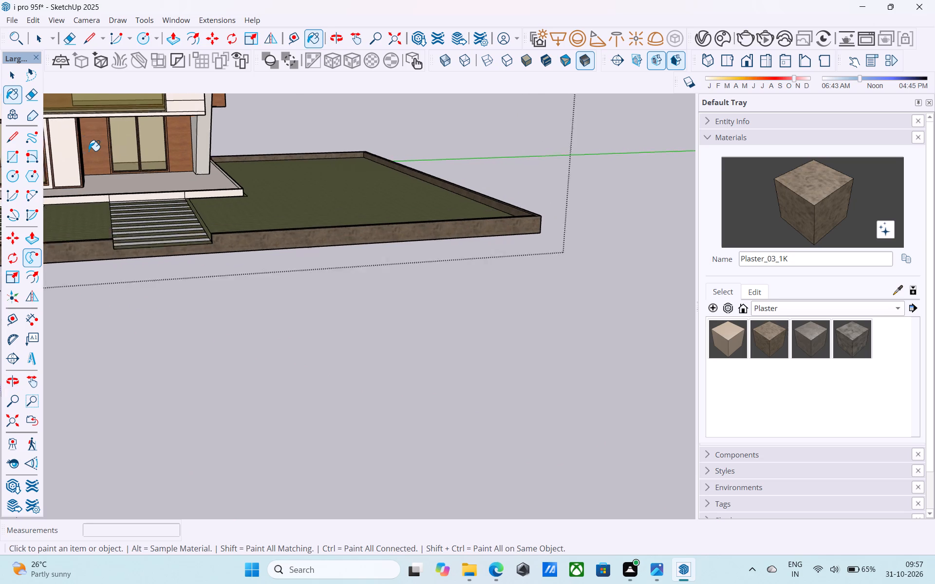
scroll(89, 151, up, 4)
key(e)
scroll(113, 209, up, 8)
drag(138, 251, 114, 253)
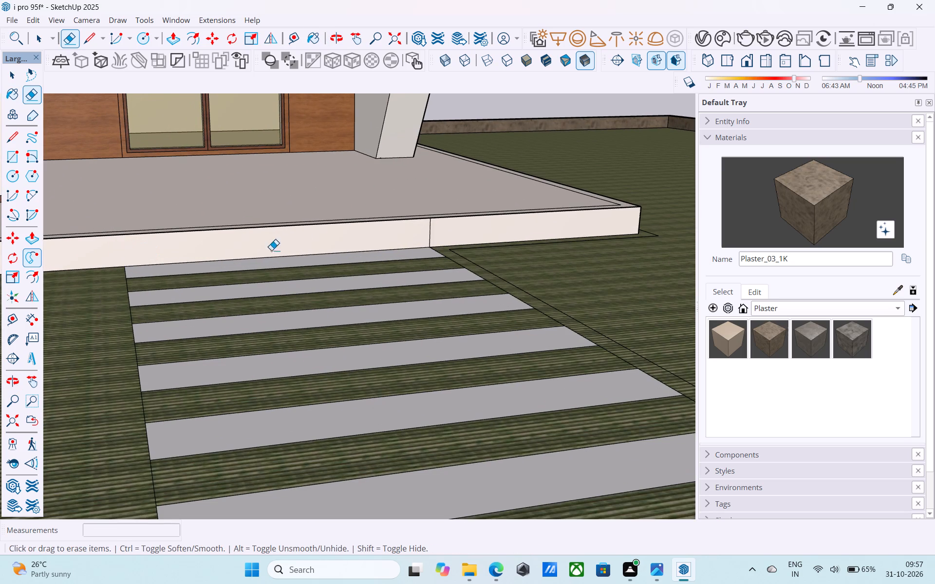
drag(434, 225, 423, 229)
Save the house model.
middle_drag(405, 227, 400, 310)
scroll(393, 282, down, 10)
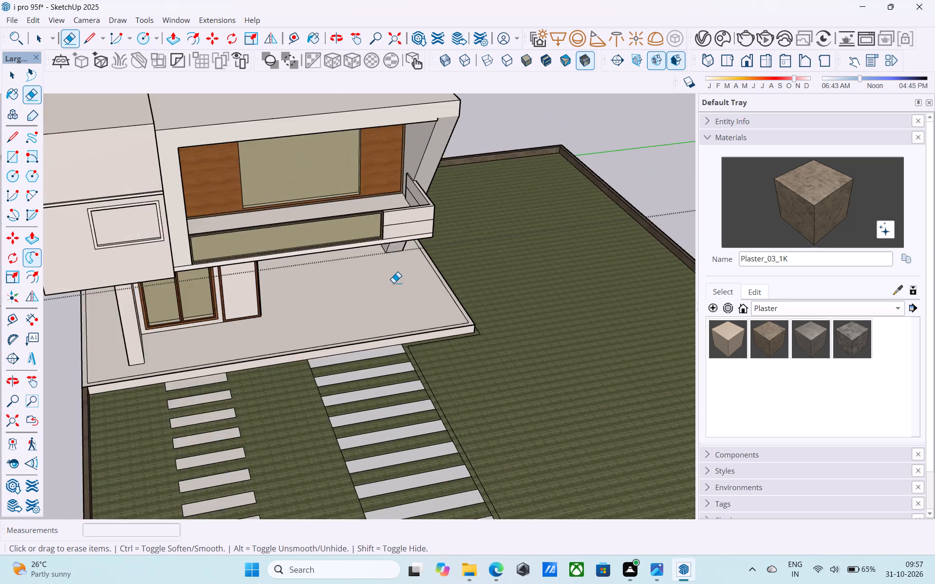
scroll(393, 283, down, 9)
middle_drag(396, 281, 369, 283)
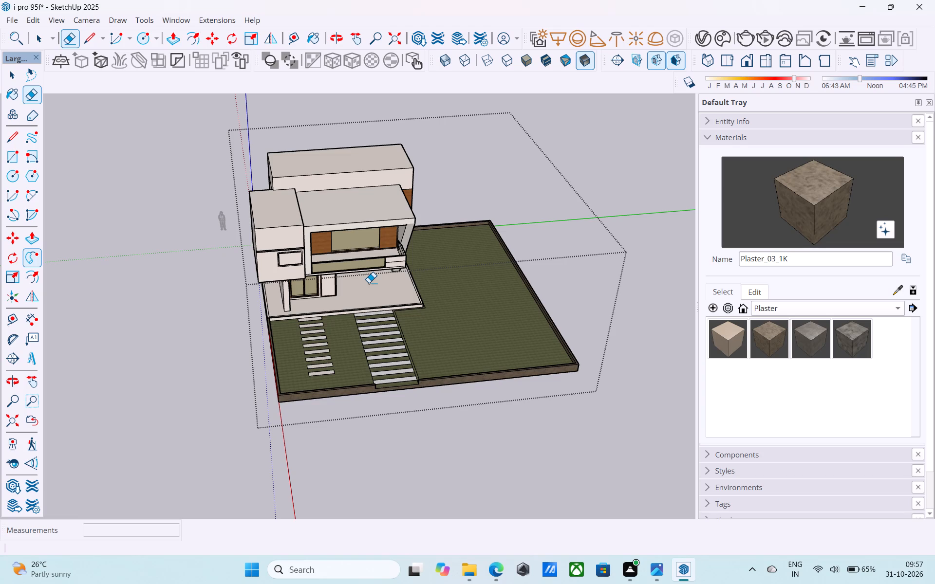
key(ctrl+s)
key(space)
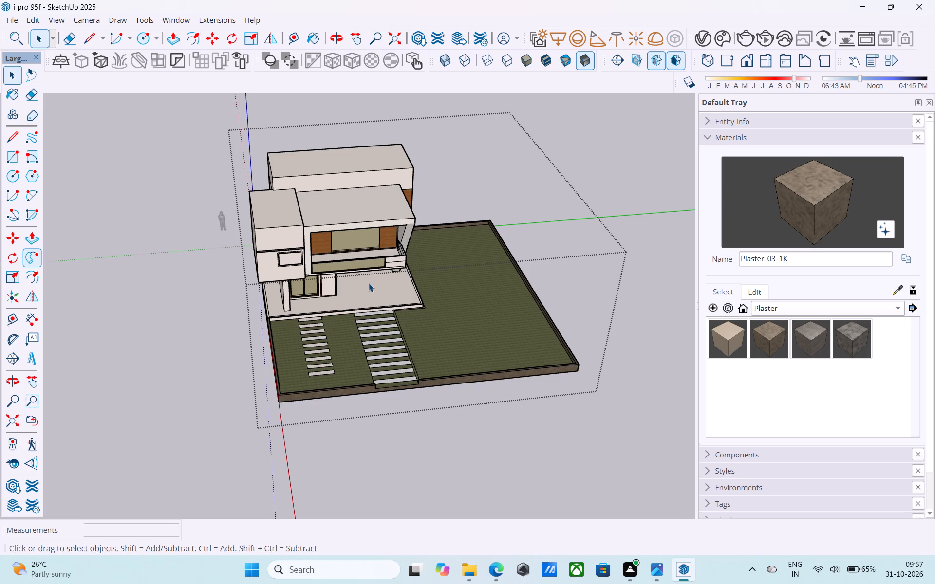
Examine the house exterior and the existing round lights in the upper balcony's ceiling.
scroll(369, 283, up, 1)
middle_drag(369, 283, 218, 219)
scroll(218, 219, up, 4)
shift+middle_drag(309, 283, 164, 293)
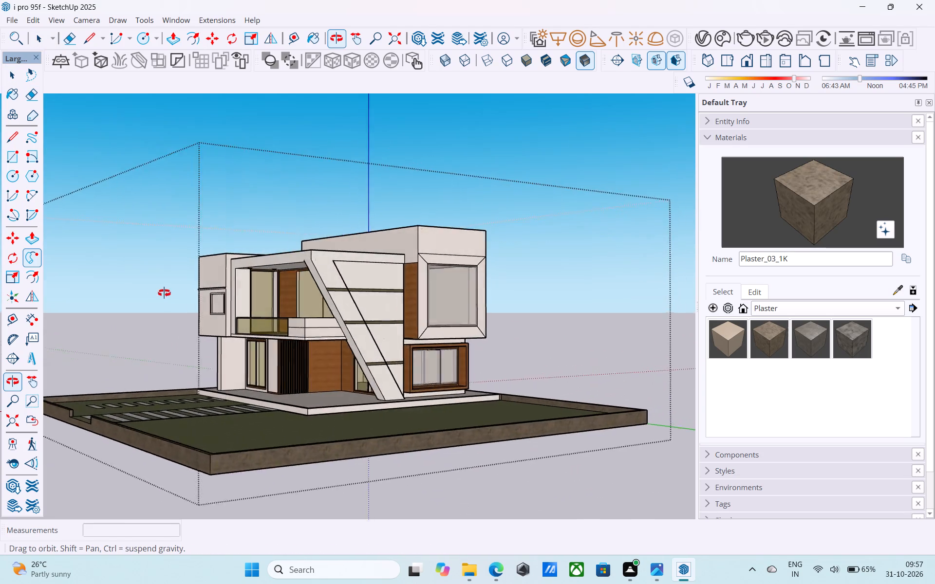
shift+middle_drag(164, 293, 358, 270)
scroll(356, 270, up, 8)
shift+middle_drag(358, 270, 319, 291)
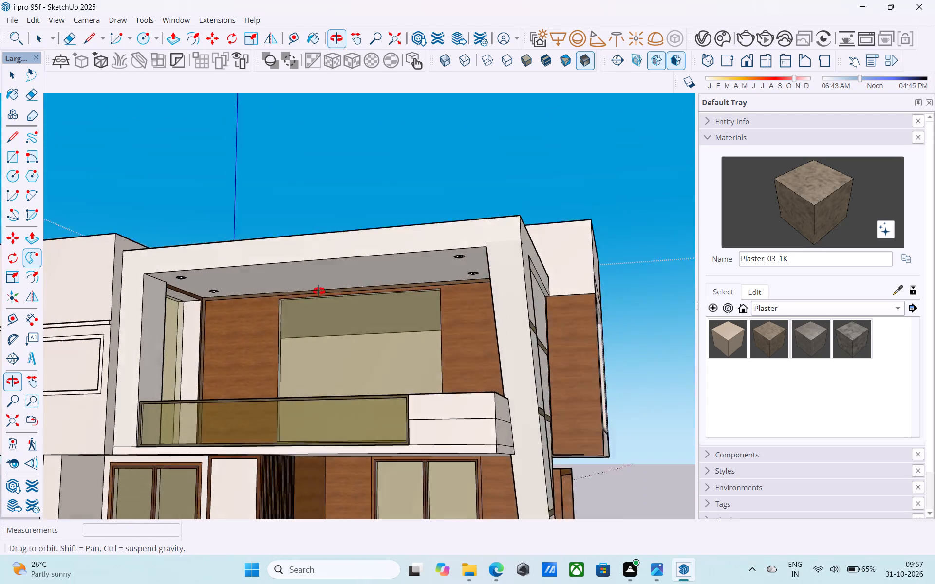
shift+middle_drag(319, 291, 316, 256)
scroll(293, 228, up, 3)
click(296, 225)
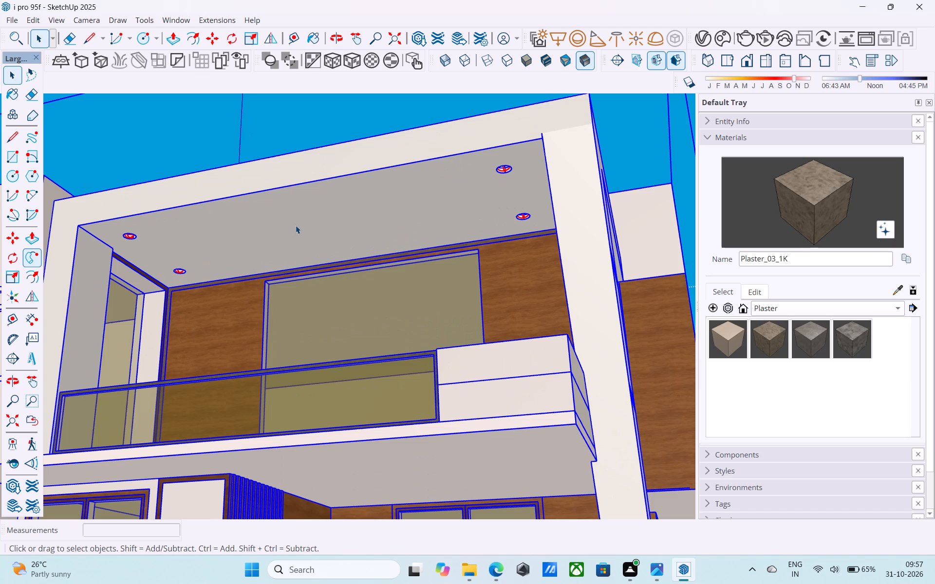
scroll(296, 225, down, 5)
click(647, 201)
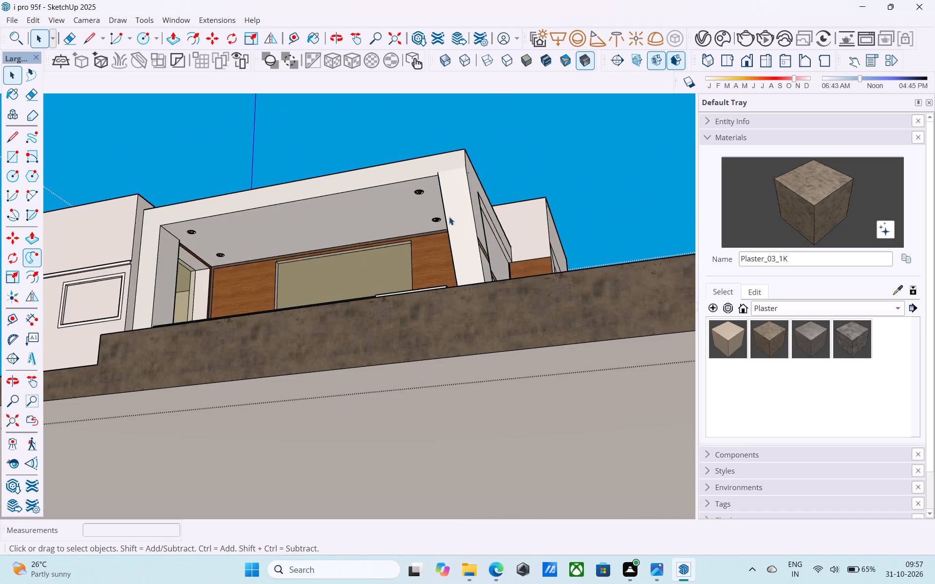
Offset the porch ceiling's outline under the balcony inward by 3', and change the offset to 4'.
scroll(446, 217, down, 4)
middle_drag(430, 221, 398, 311)
scroll(363, 387, up, 7)
middle_drag(367, 388, 313, 336)
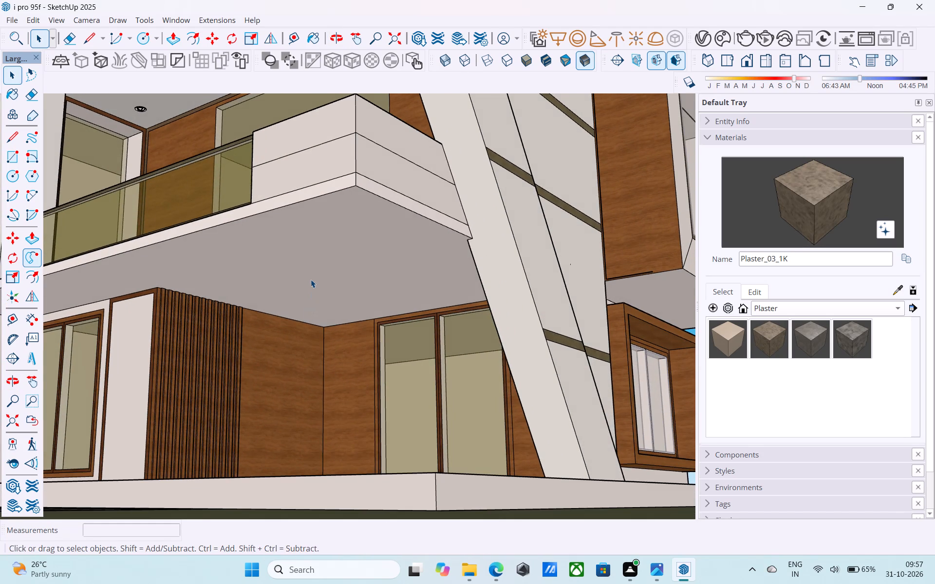
click(311, 279)
scroll(311, 279, up, 5)
double_click(312, 279)
double_click(311, 266)
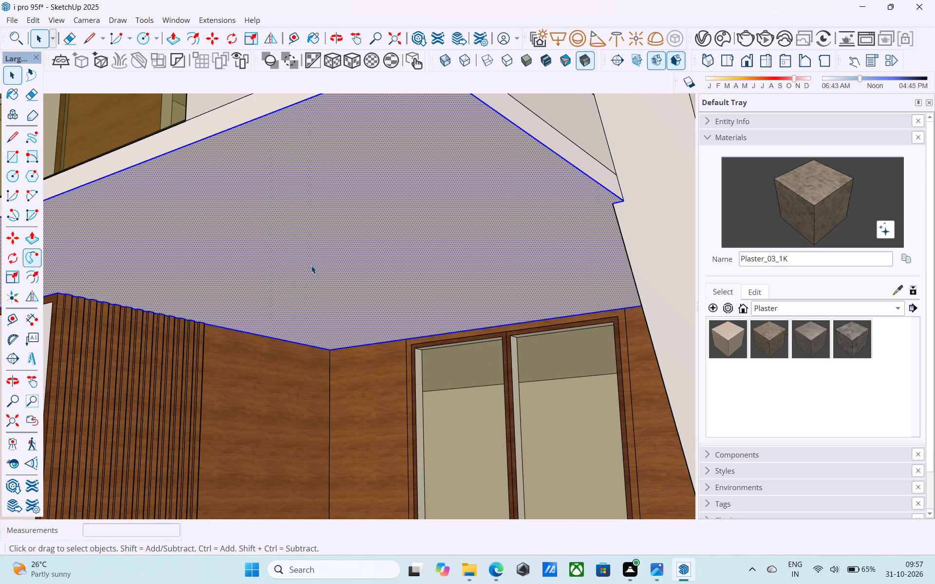
click(314, 257)
key(f)
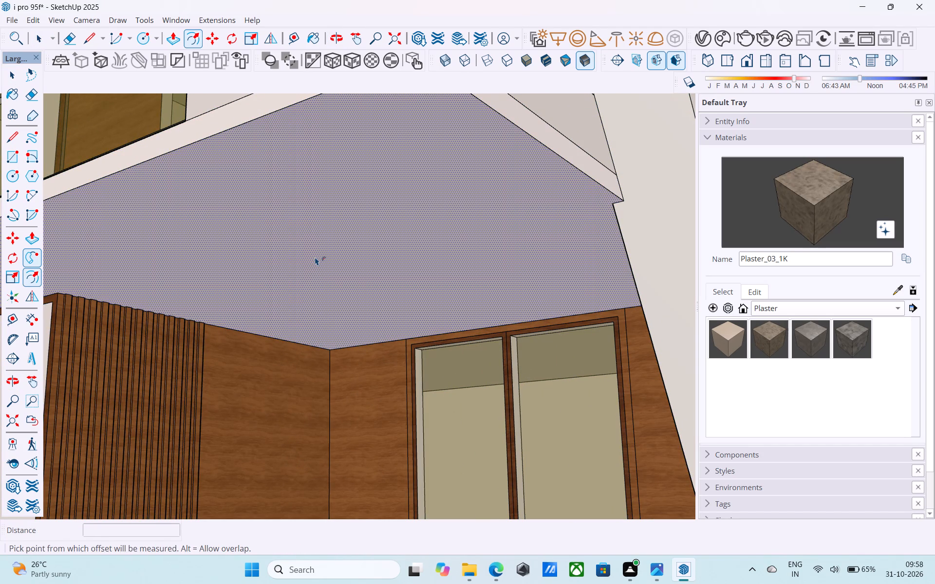
click(315, 257)
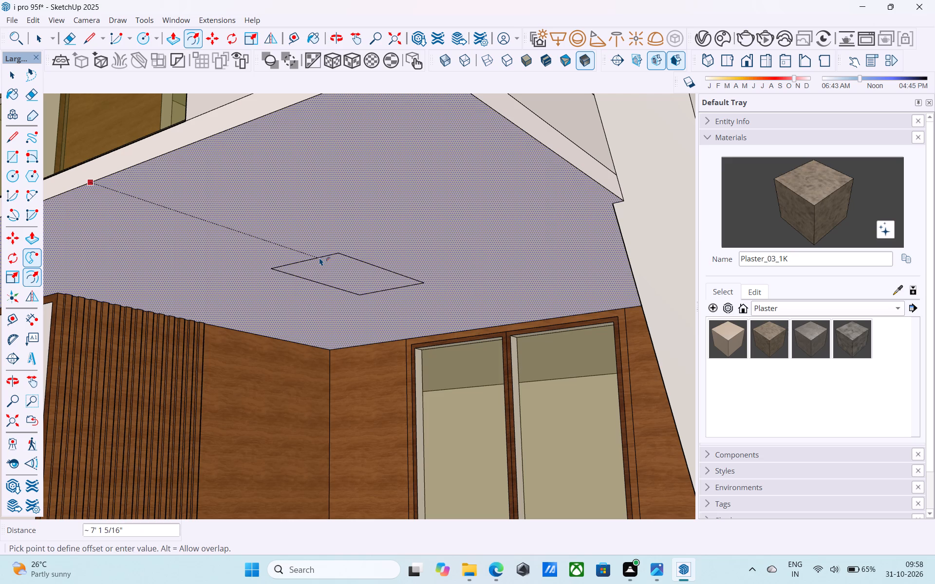
text(3')
key(Return)
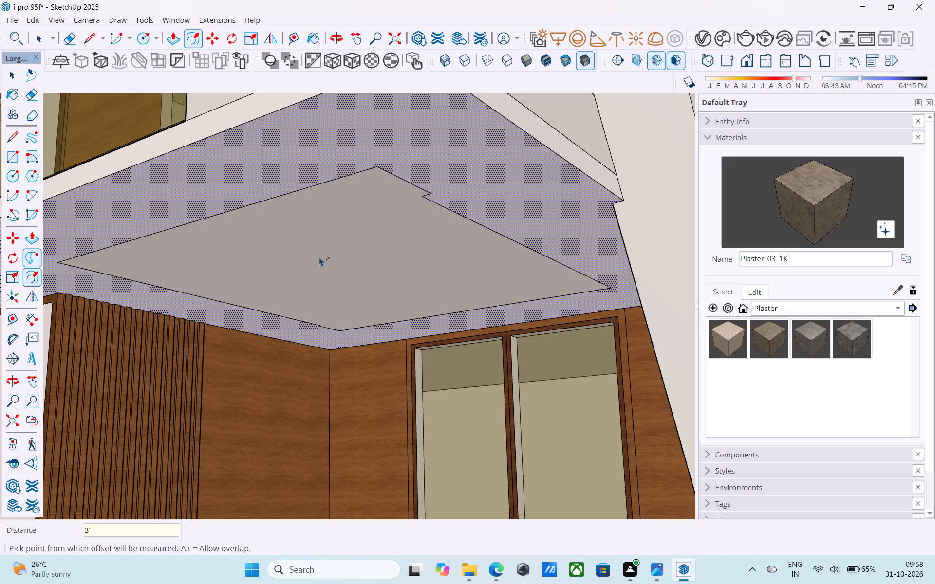
text(4')
key(Return)
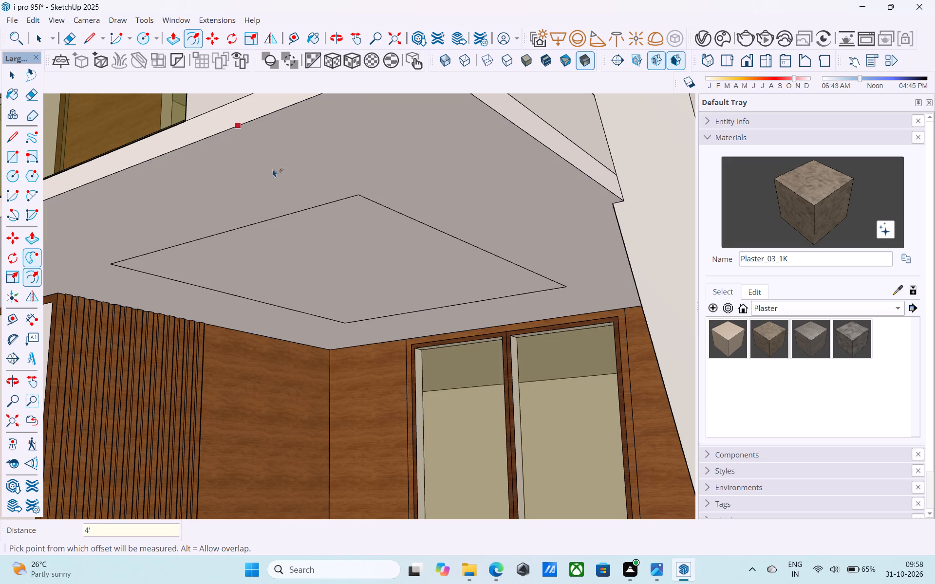
middle_drag(318, 184, 362, 190)
key(space)
Draw a 4" radius circle on the porch ceiling, centred on the offset outline's front corner nearest the wooden slats.
middle_drag(310, 221, 434, 214)
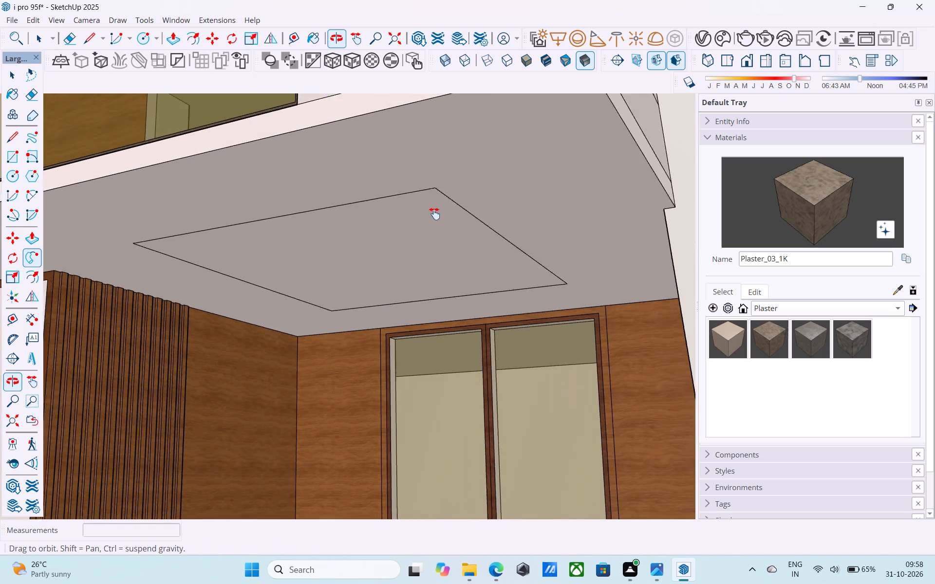
middle_drag(434, 214, 469, 185)
key(c)
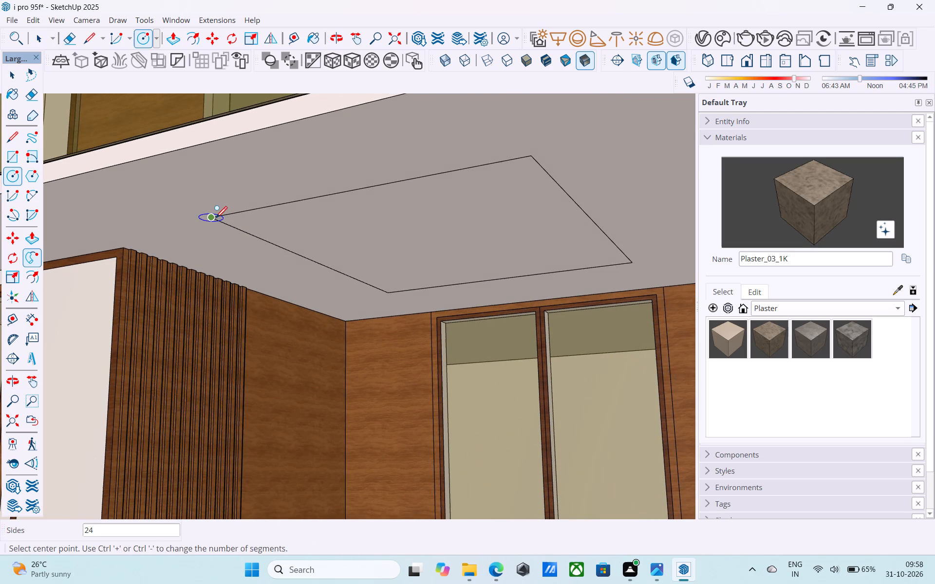
click(216, 219)
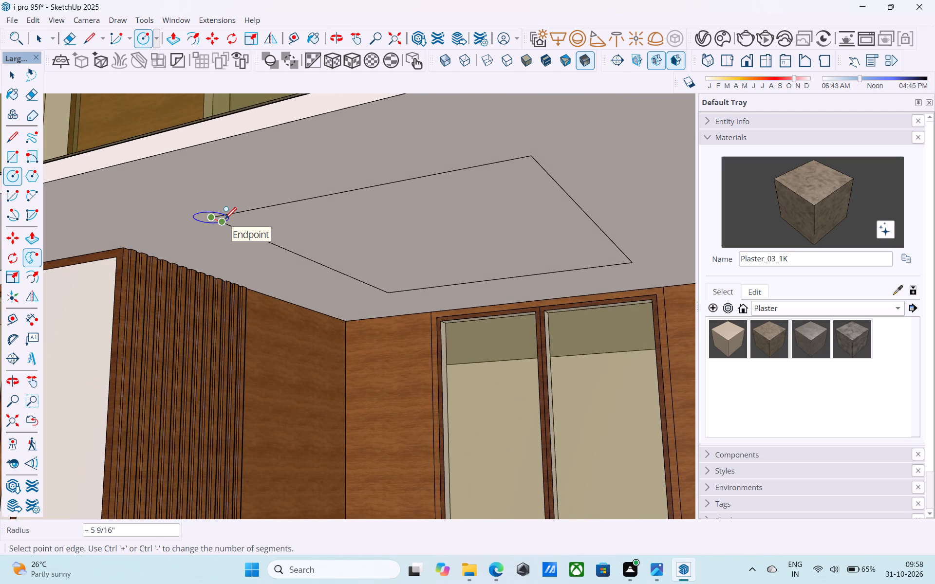
key(4)
key(shift+quotedbl)
key(Return)
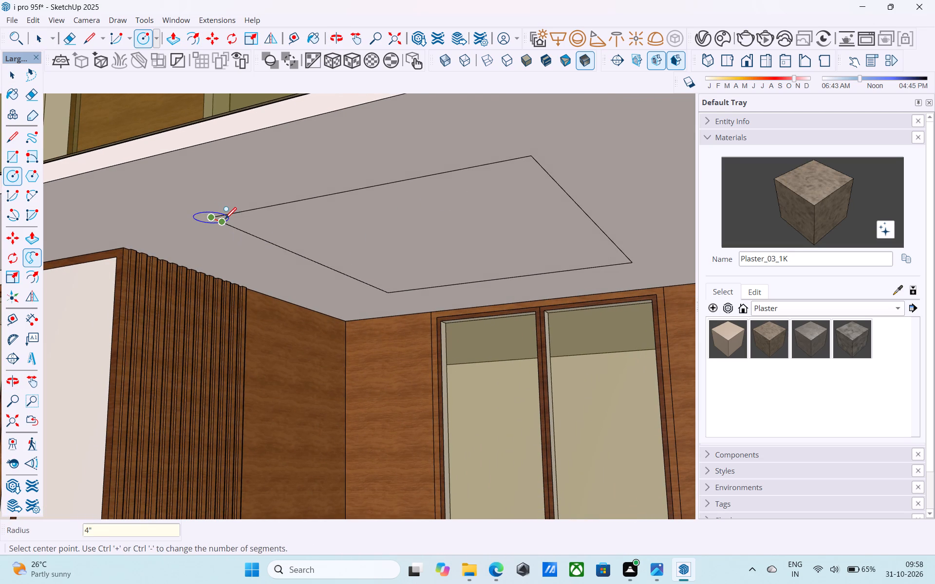
key(space)
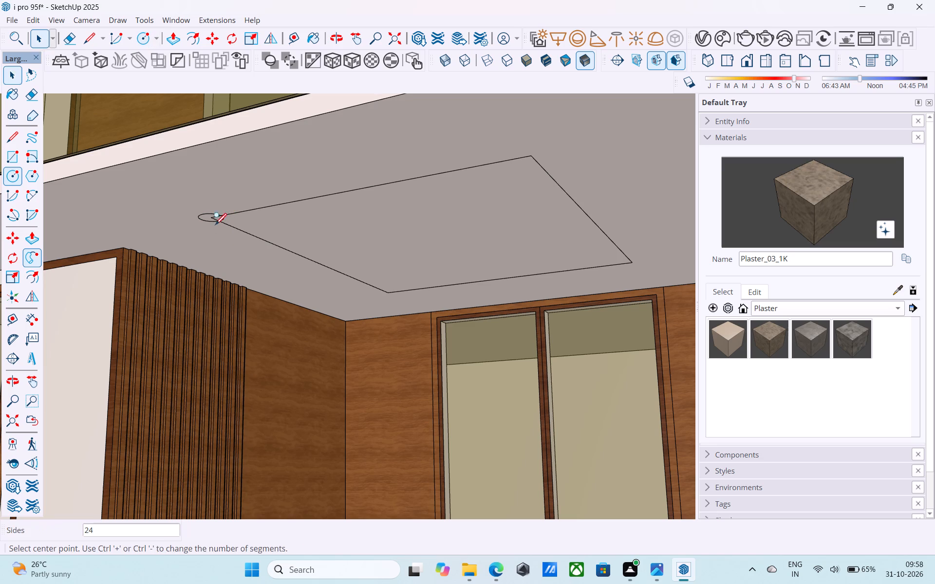
Draw a 4" radius circle centred on the offset outline's other front corner, nearest the slanted wall.
key(c)
shift+middle_drag(353, 200, 275, 173)
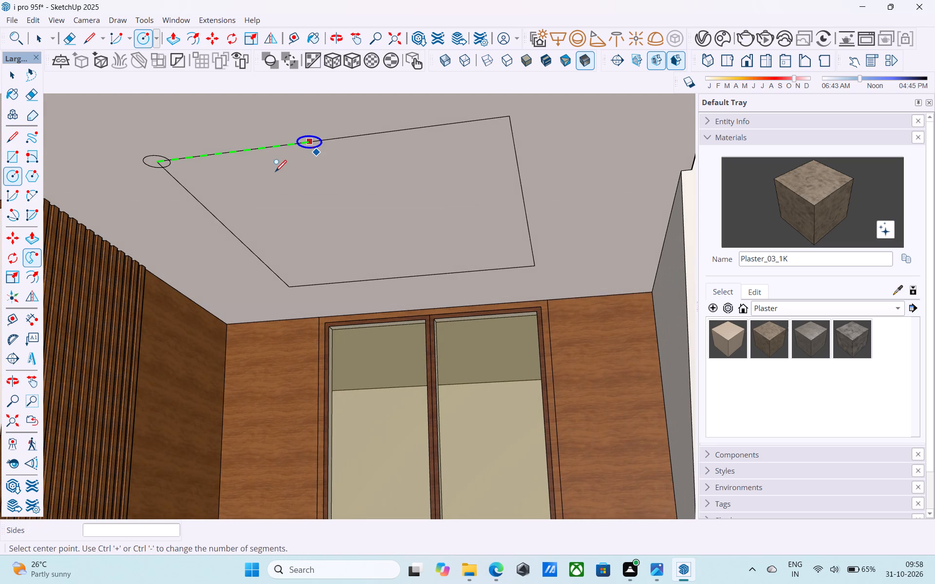
scroll(249, 211, down, 1)
middle_drag(251, 211, 254, 287)
middle_drag(288, 265, 311, 234)
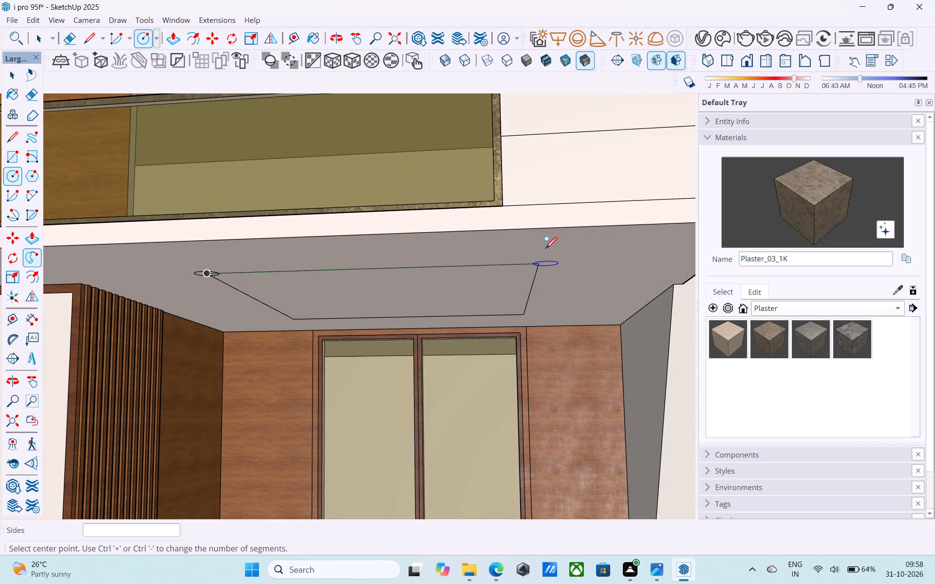
shift+middle_drag(522, 296, 457, 284)
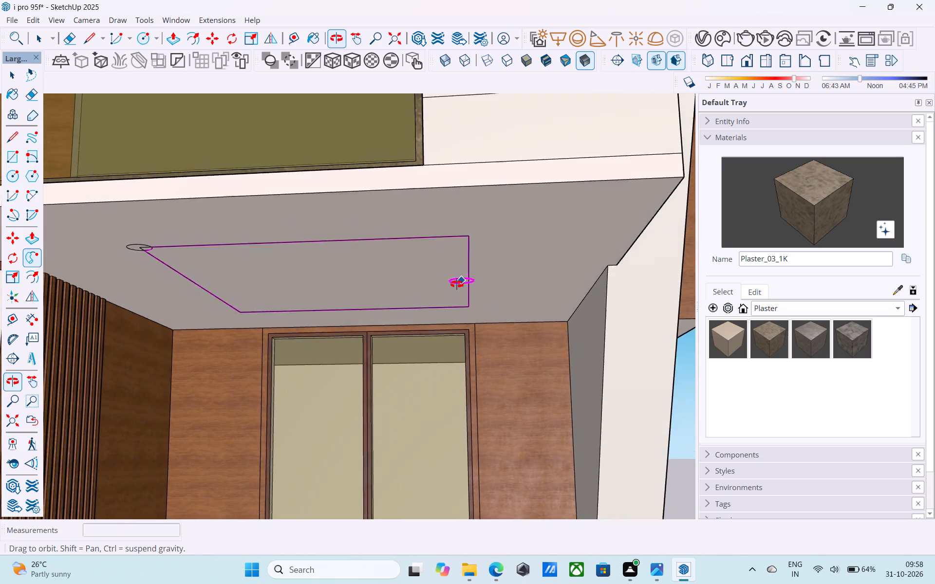
shift+middle_drag(457, 284, 457, 278)
shift+middle_drag(462, 268, 460, 315)
click(466, 263)
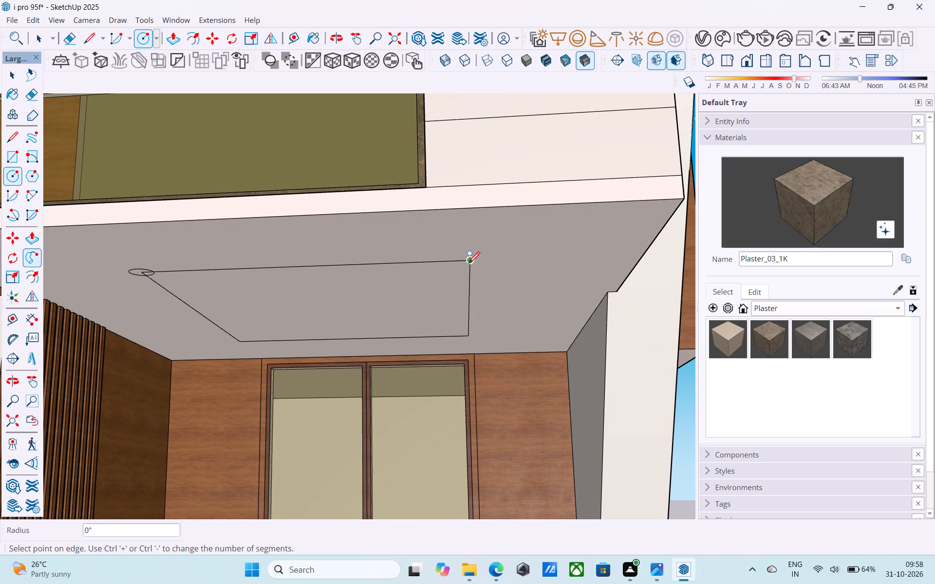
shift+middle_drag(493, 281, 497, 335)
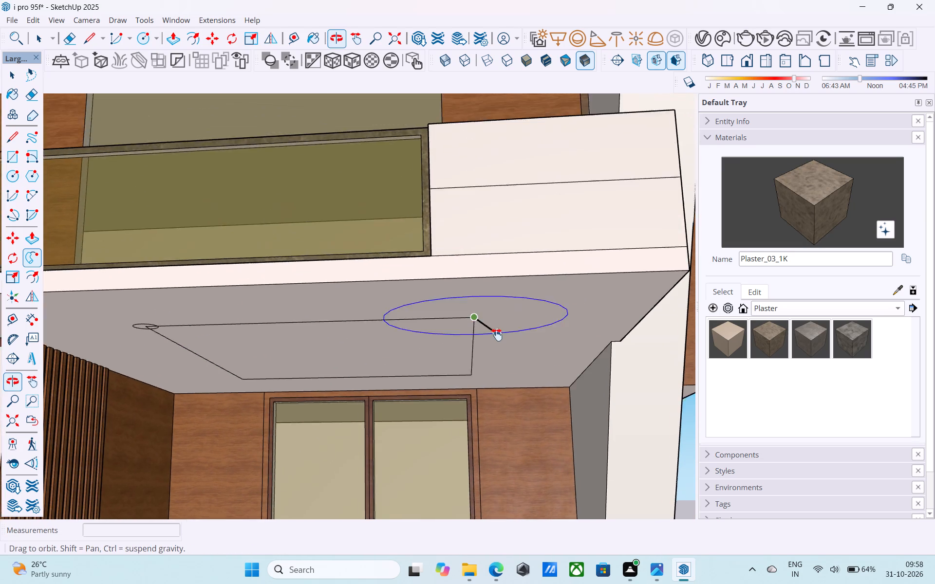
shift+middle_drag(497, 335, 500, 322)
scroll(498, 292, up, 3)
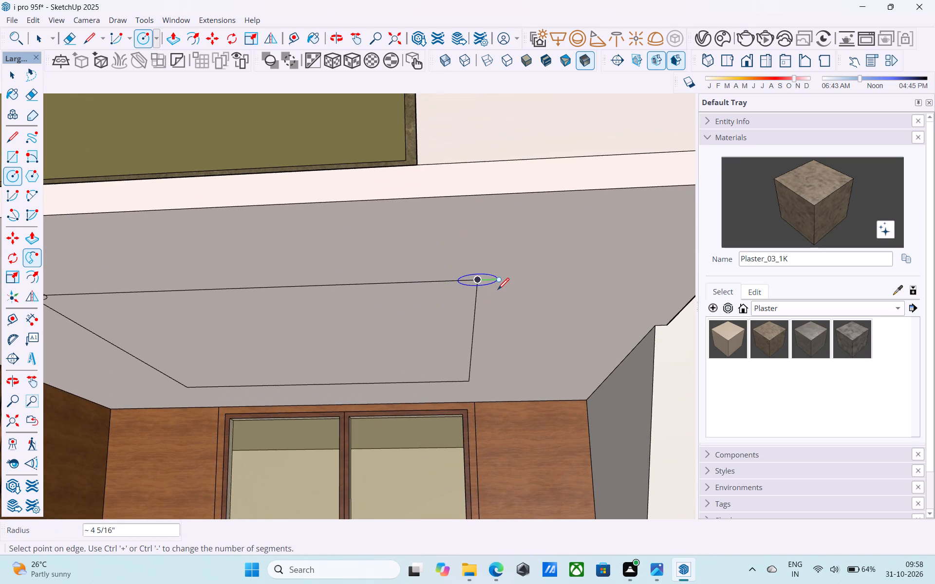
text(4")
key(Return)
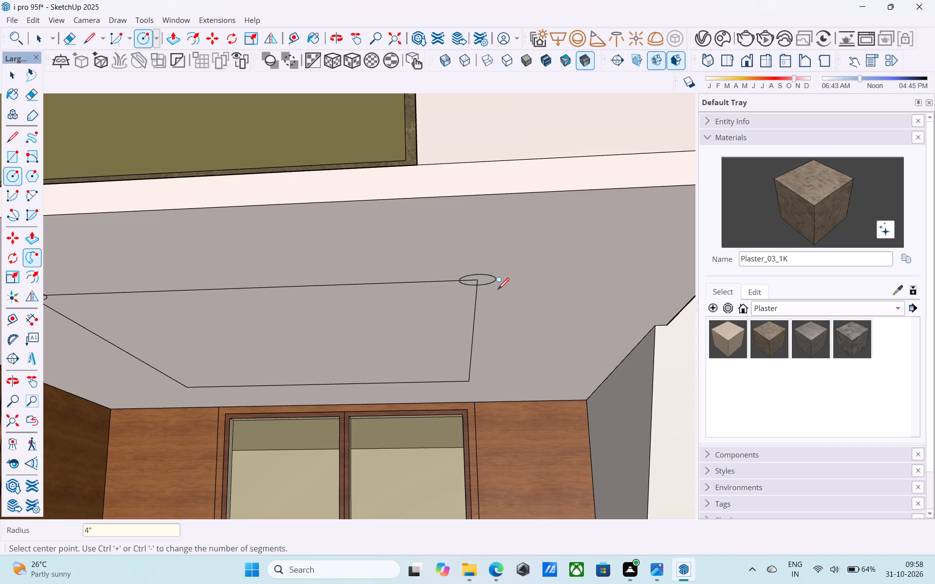
Draw a 4" radius circle centred on the porch ceiling outline's rear corner nearest the slanted wall.
middle_drag(456, 415, 444, 377)
scroll(455, 364, up, 1)
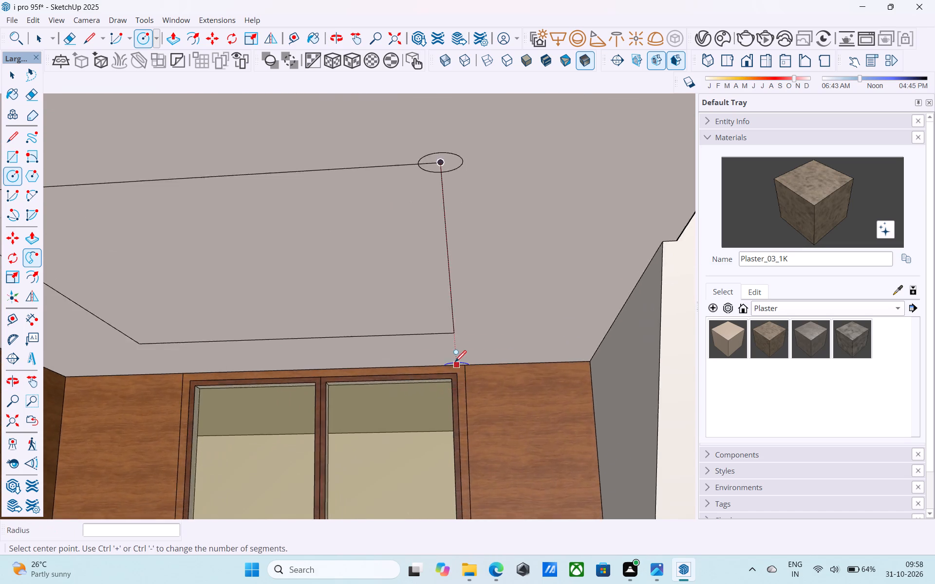
scroll(455, 363, up, 5)
click(452, 317)
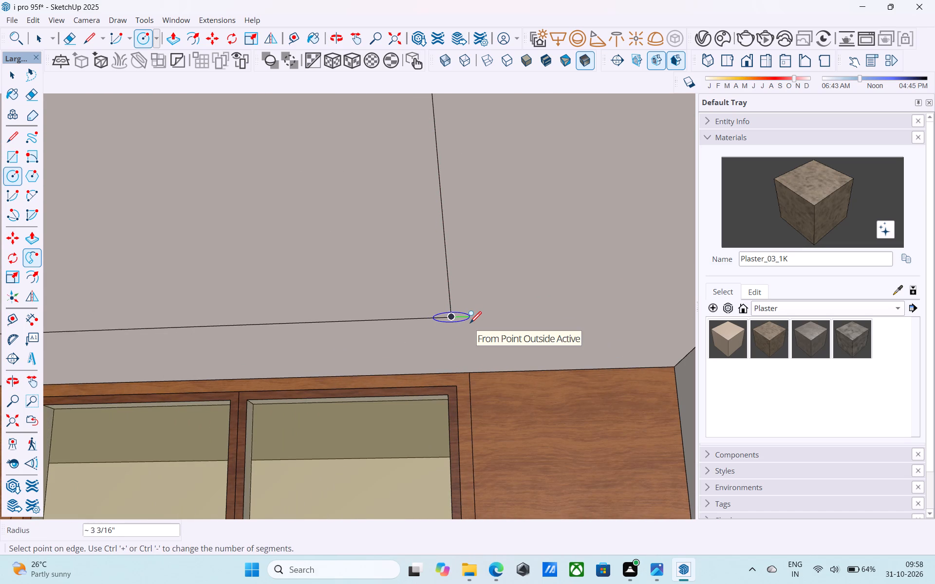
text(4")
key(Return)
Draw a 4" radius circle centred on the ceiling outline's rear corner nearest the wooden slats.
scroll(470, 323, down, 1)
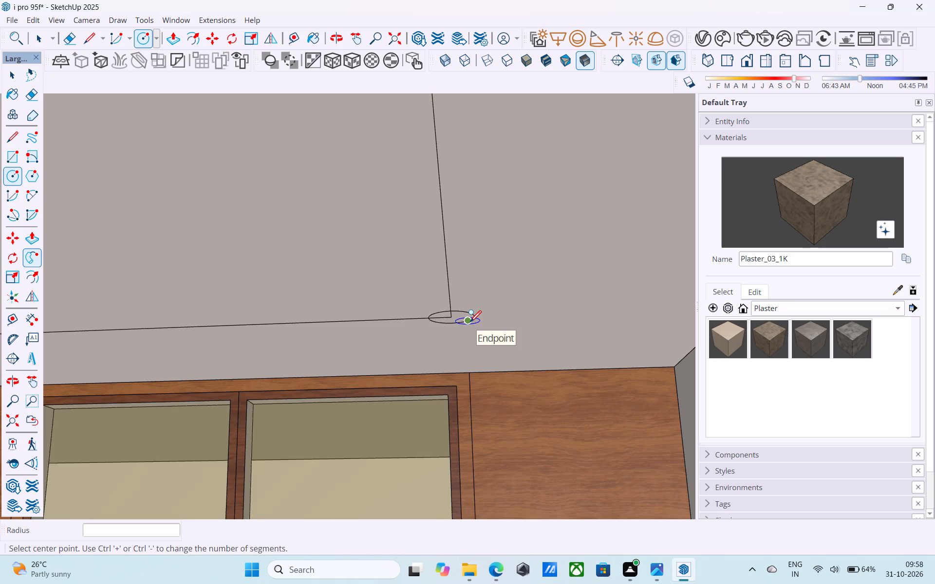
shift+middle_drag(185, 326, 603, 315)
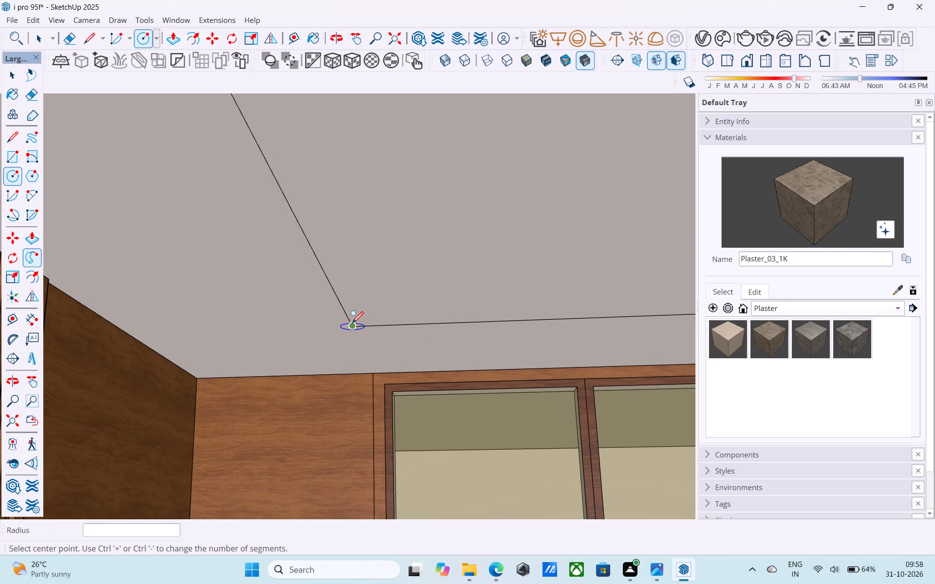
click(352, 324)
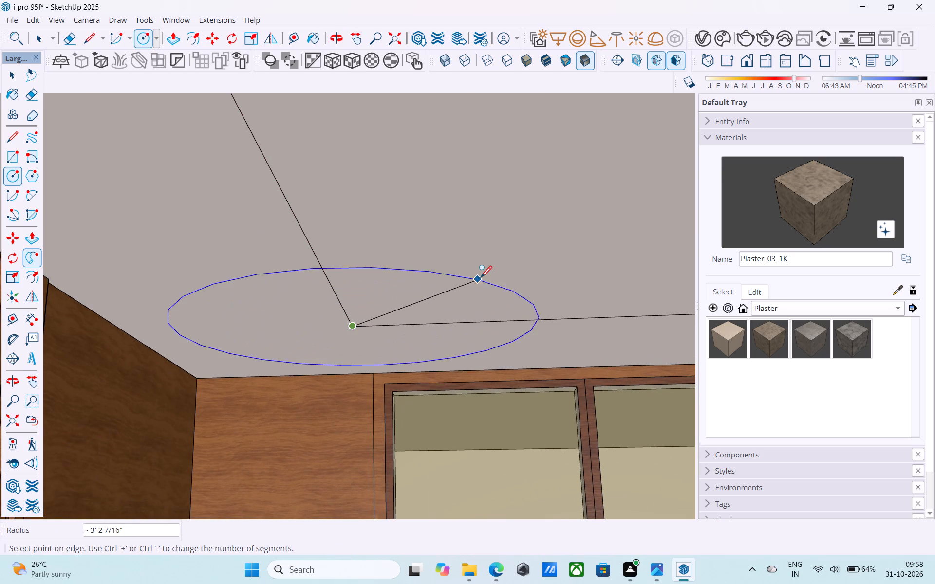
text(4")
key(Return)
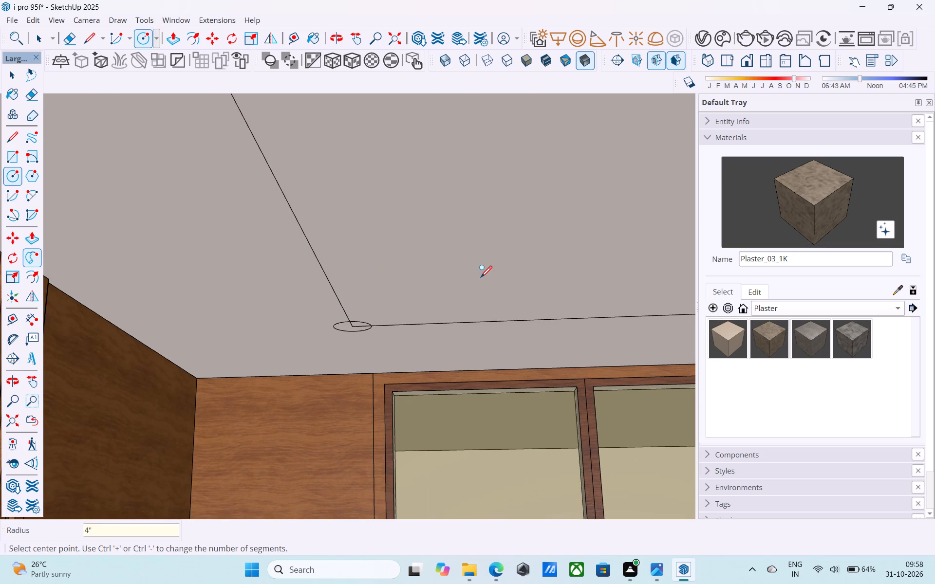
Push both segments of the front circle nearest the wooden slats 3" up into the porch ceiling.
key(space)
scroll(507, 290, down, 5)
middle_drag(506, 298, 494, 319)
scroll(367, 99, up, 5)
middle_drag(334, 204, 327, 194)
scroll(325, 196, up, 5)
click(315, 208)
scroll(314, 210, up, 2)
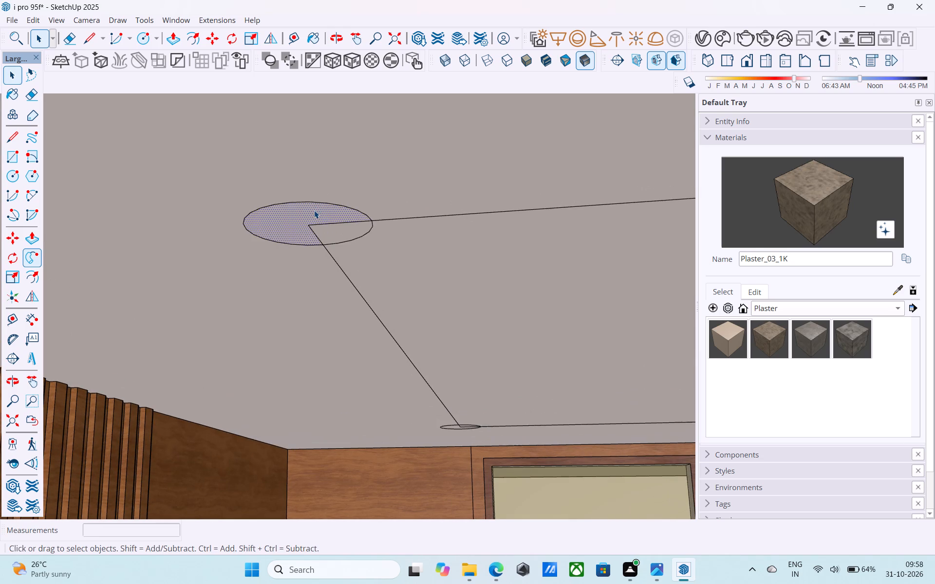
key(p)
click(314, 210)
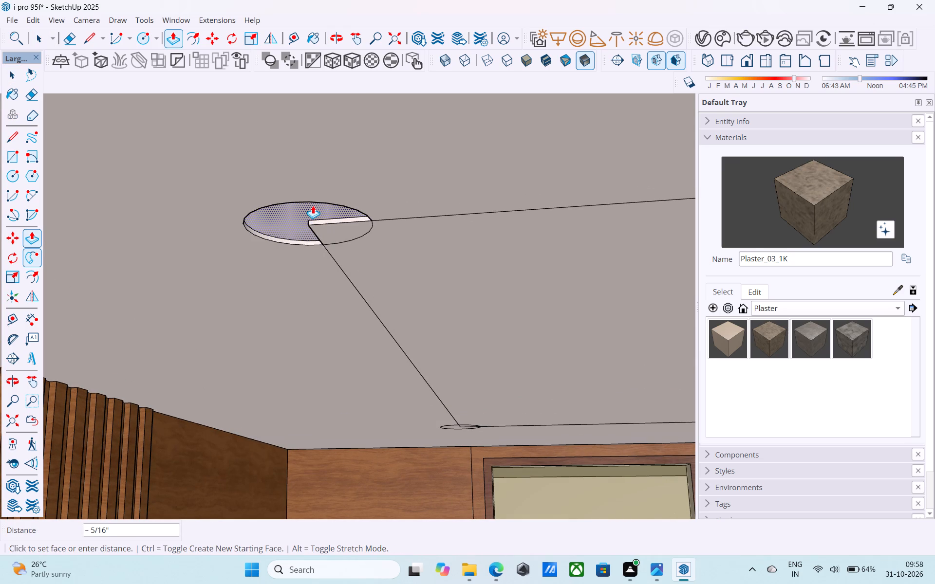
text(3")
key(Return)
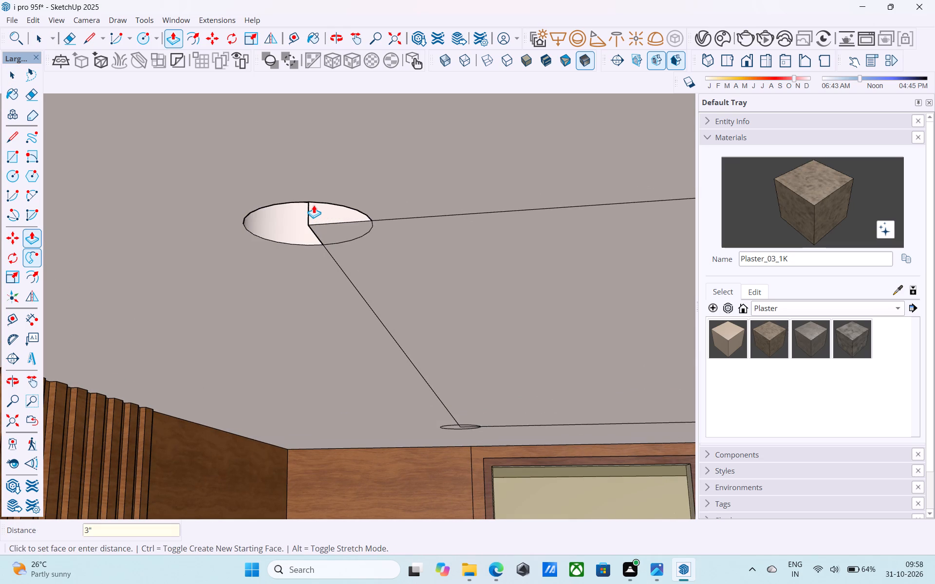
double_click(322, 227)
Recess the quarter segment of the front circle nearest the slanted wall by the same 3".
scroll(239, 281, down, 9)
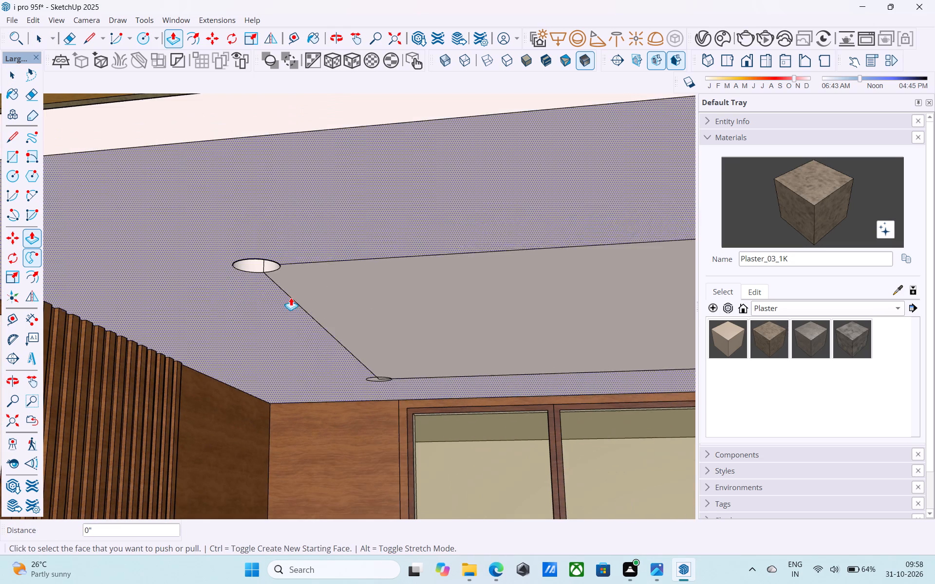
middle_drag(495, 309, 120, 294)
scroll(430, 219, up, 9)
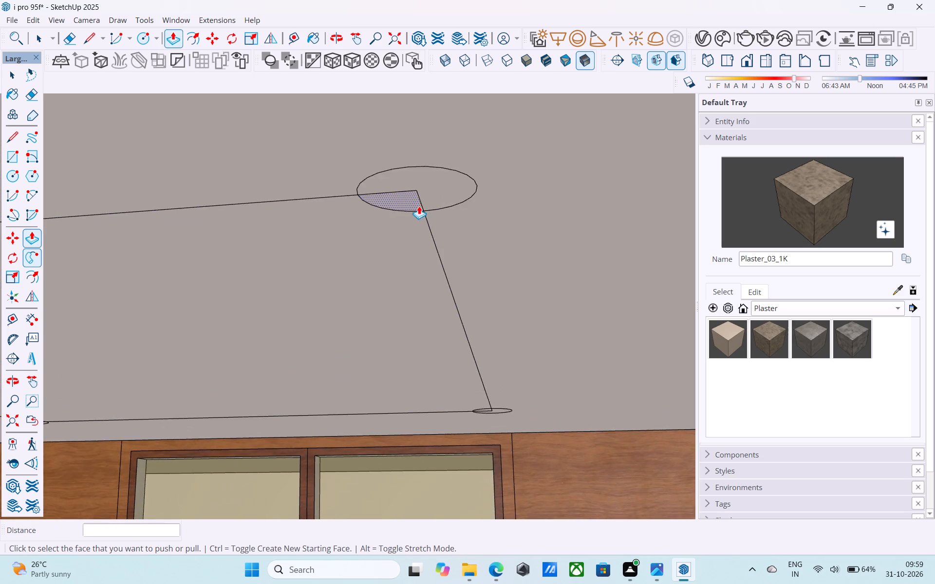
scroll(419, 206, up, 3)
double_click(415, 201)
Push the larger segment of that front circle up flush with its recessed quarter segment.
double_click(450, 164)
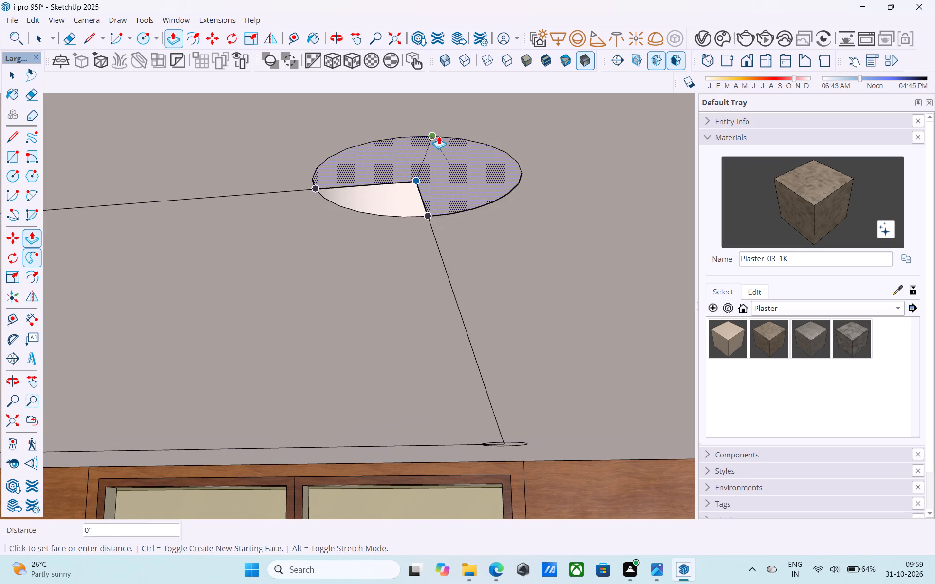
middle_drag(413, 195, 415, 45)
scroll(385, 242, up, 4)
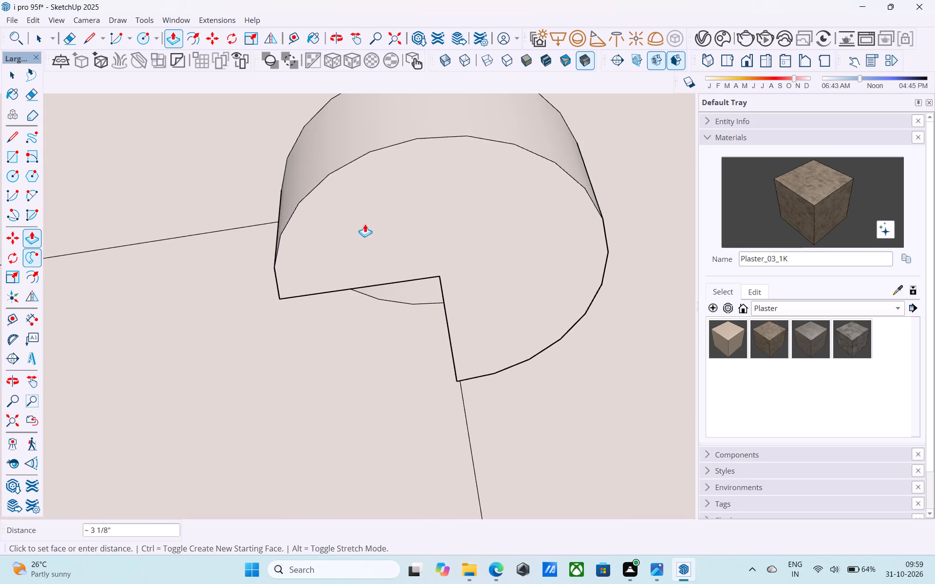
key(space)
click(411, 184)
key(p)
click(411, 184)
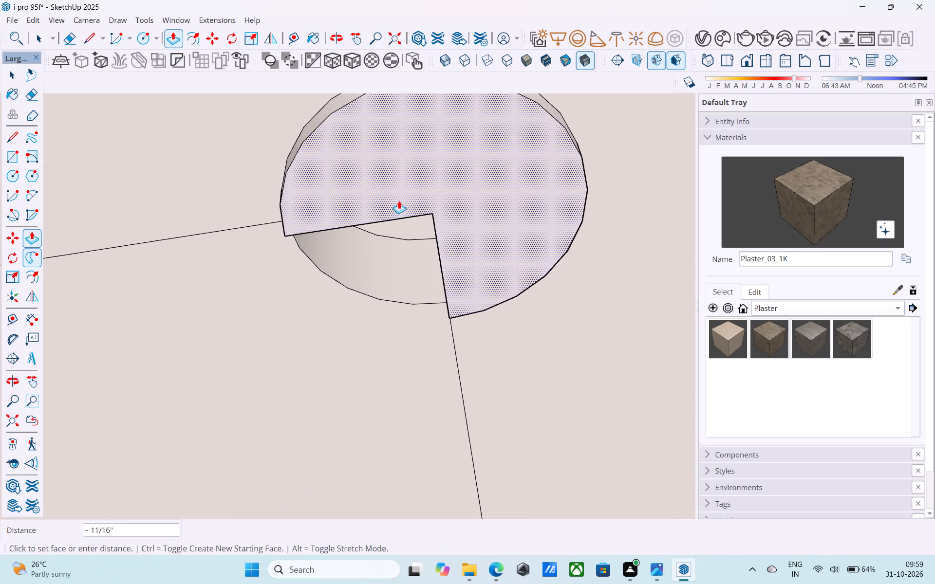
middle_drag(399, 182, 406, 59)
key(space)
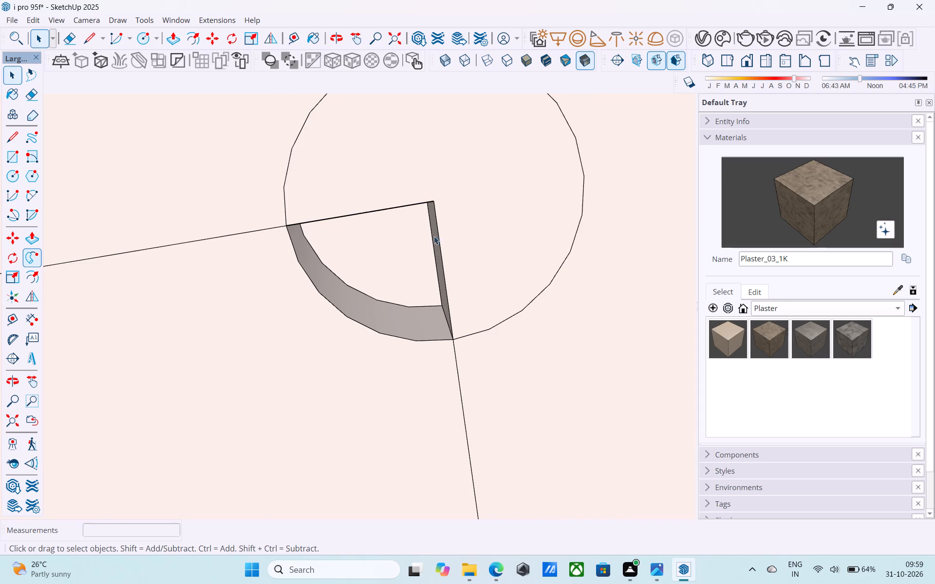
click(445, 261)
key(p)
click(447, 264)
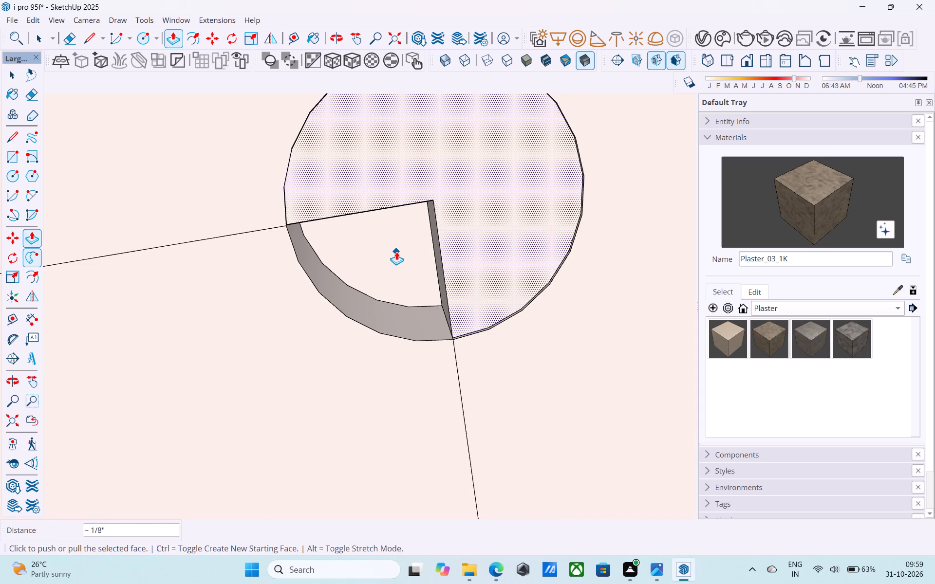
click(396, 252)
click(377, 252)
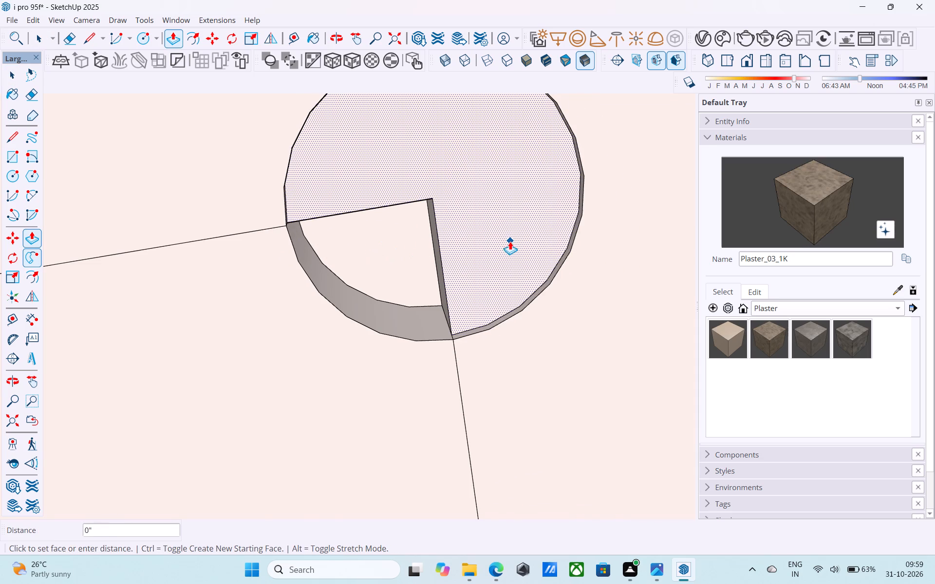
click(510, 241)
click(396, 238)
Recess both segments of the rear circle nearest the slanted wall by the same 3".
scroll(397, 238, up, 6)
middle_drag(414, 220, 408, 248)
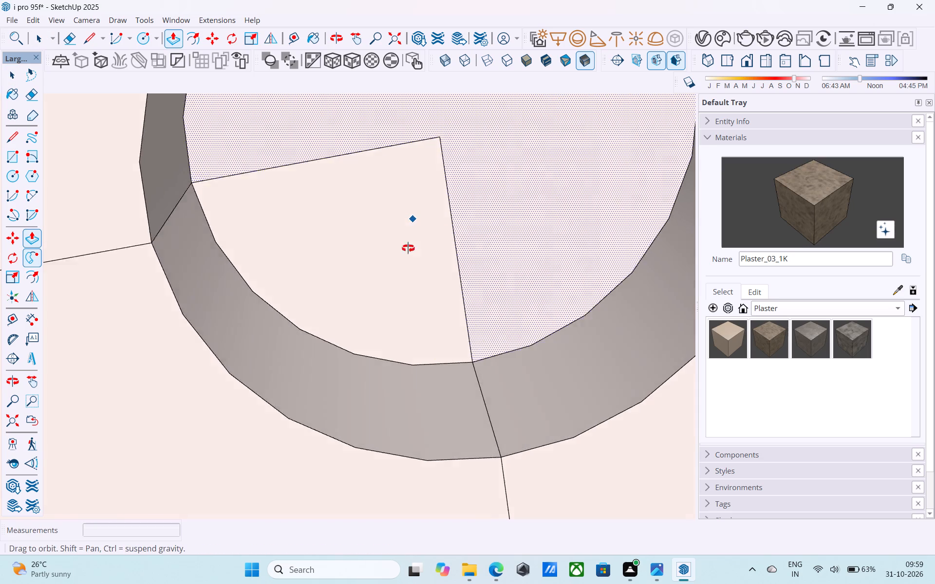
middle_drag(408, 248, 390, 325)
scroll(392, 324, down, 6)
middle_drag(391, 335, 403, 425)
scroll(396, 393, down, 1)
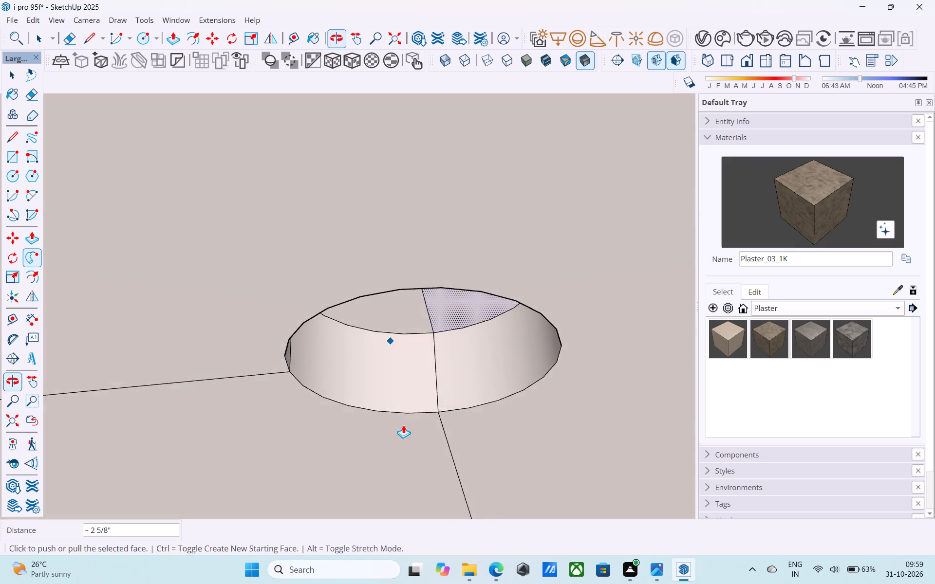
scroll(407, 421, down, 13)
middle_drag(418, 423, 475, 475)
middle_drag(475, 475, 438, 312)
scroll(347, 453, up, 5)
scroll(368, 366, up, 13)
key(space)
click(333, 386)
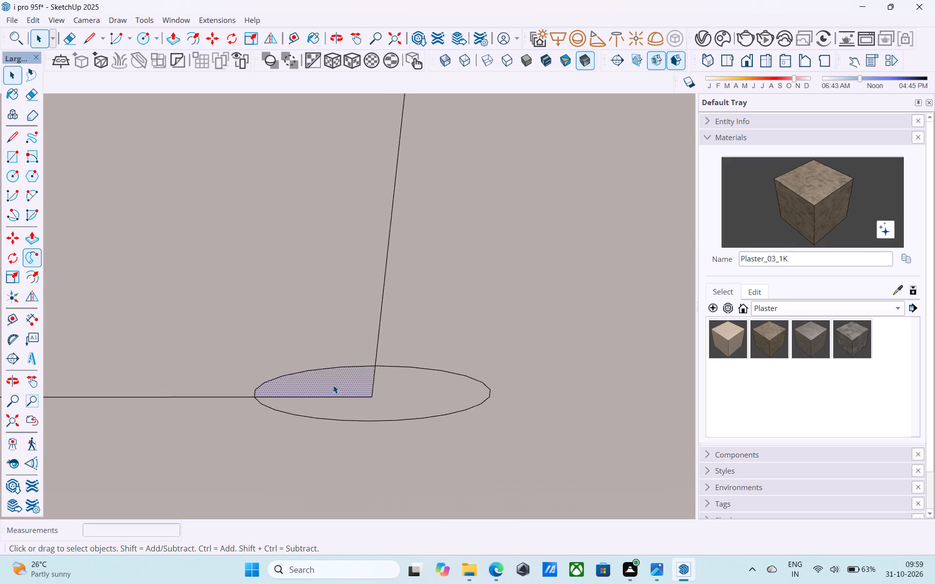
scroll(333, 384, up, 7)
key(p)
double_click(333, 384)
double_click(421, 399)
Recess both segments of the rear circle nearest the wooden slats by the same 3".
scroll(421, 399, down, 3)
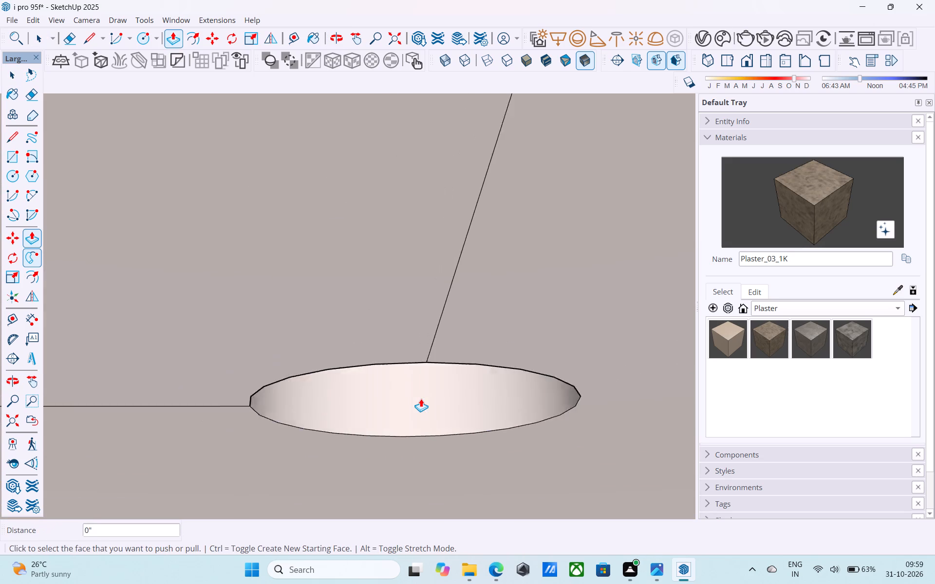
scroll(421, 399, down, 20)
scroll(421, 399, down, 5)
shift+middle_drag(282, 394, 504, 380)
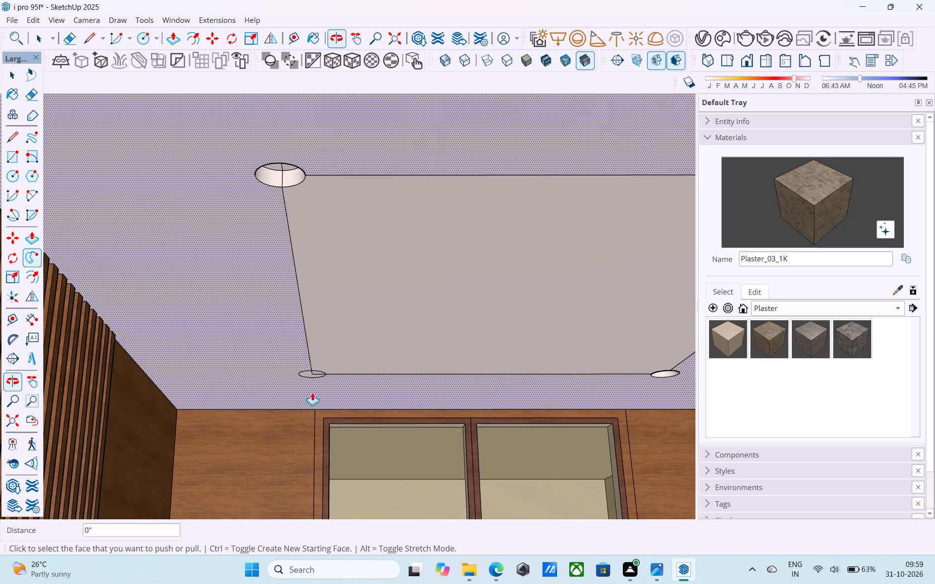
scroll(309, 392, up, 12)
scroll(312, 350, up, 11)
double_click(313, 341)
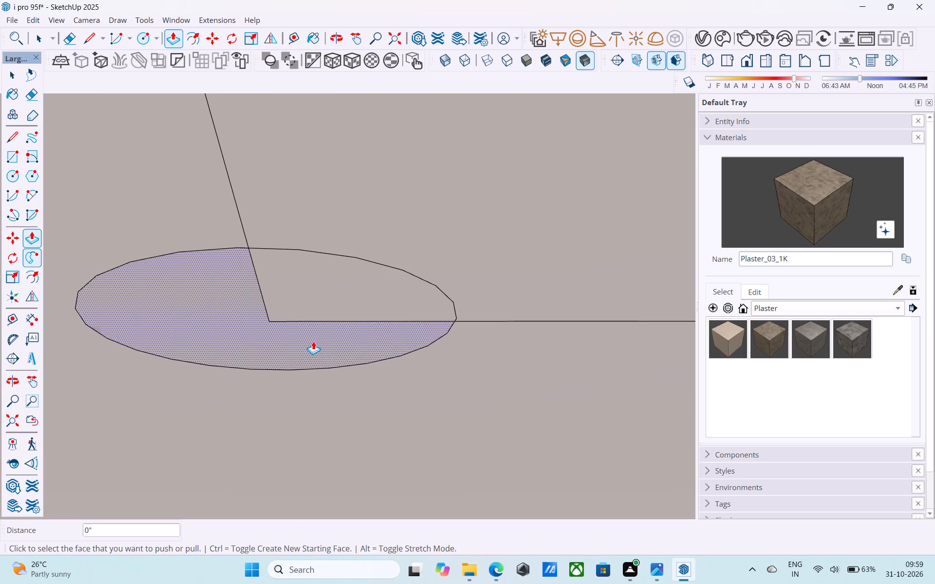
double_click(313, 299)
Place a V-Ray sphere light centred in the rear ceiling recess nearest the wooden slats.
scroll(313, 297, down, 5)
middle_drag(313, 298, 329, 231)
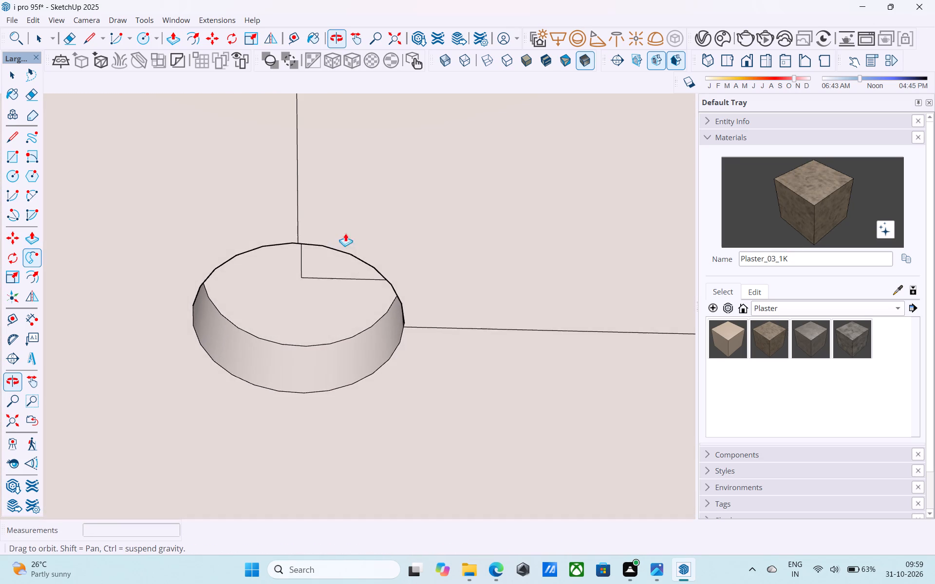
click(571, 46)
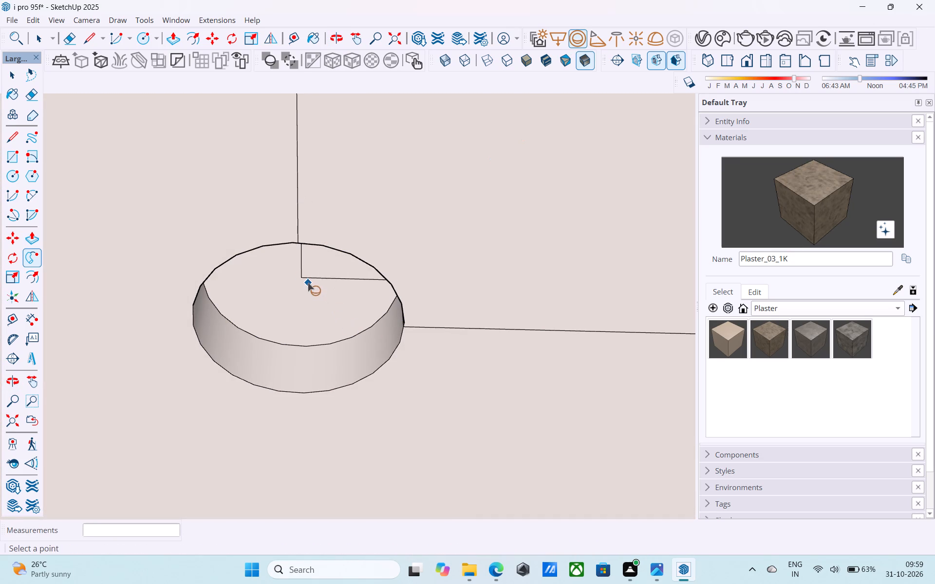
click(305, 279)
click(284, 345)
Place a V-Ray sphere light centred in the front ceiling recess nearest the wooden slats.
middle_drag(401, 209, 376, 442)
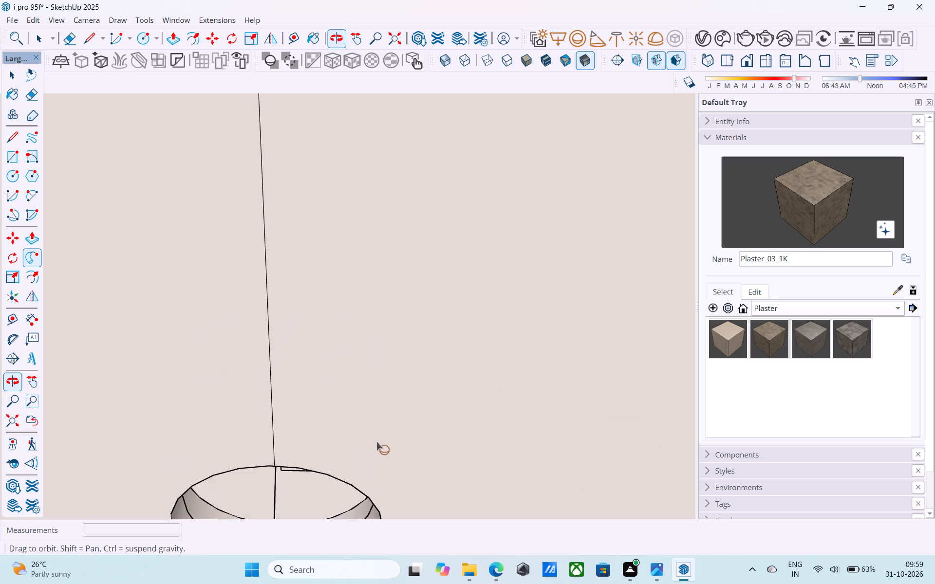
scroll(381, 439, down, 5)
middle_drag(412, 257, 431, 510)
middle_drag(427, 284, 318, 477)
scroll(308, 397, down, 5)
middle_drag(323, 338, 320, 483)
middle_drag(344, 380, 334, 239)
middle_drag(324, 302, 352, 404)
scroll(358, 372, down, 5)
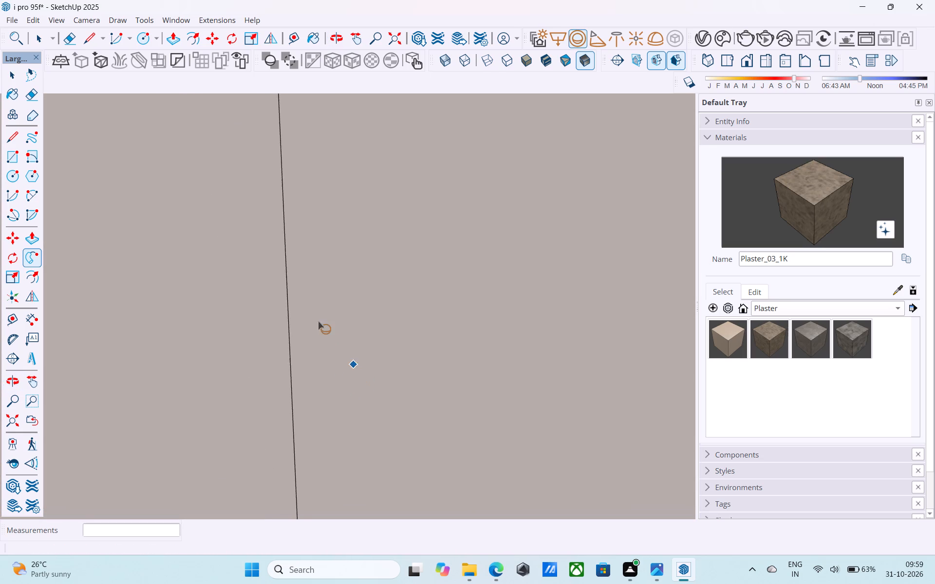
middle_drag(304, 290, 327, 487)
middle_drag(330, 368, 285, 583)
middle_drag(274, 360, 574, 391)
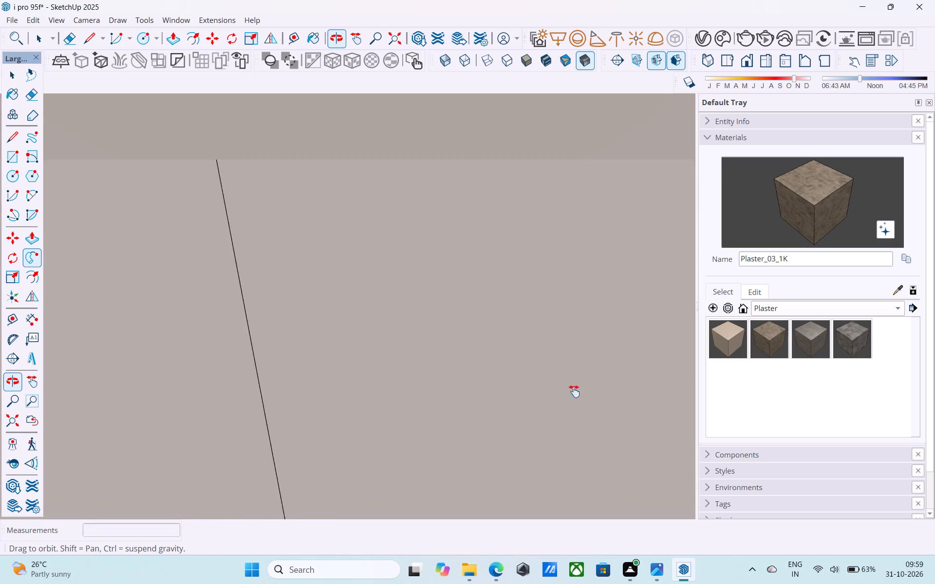
middle_drag(574, 391, 581, 393)
middle_drag(365, 308, 400, 382)
middle_drag(361, 280, 374, 361)
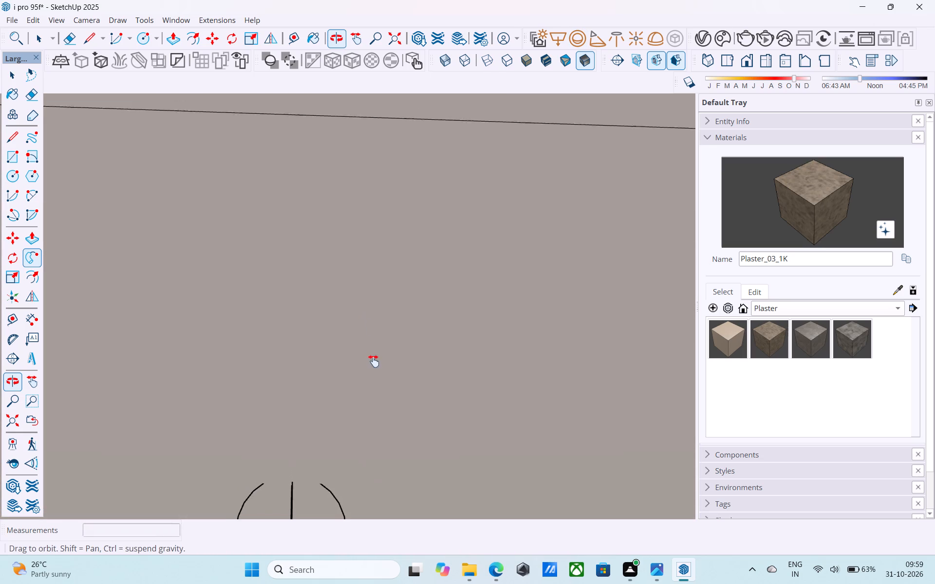
middle_drag(374, 361, 341, 365)
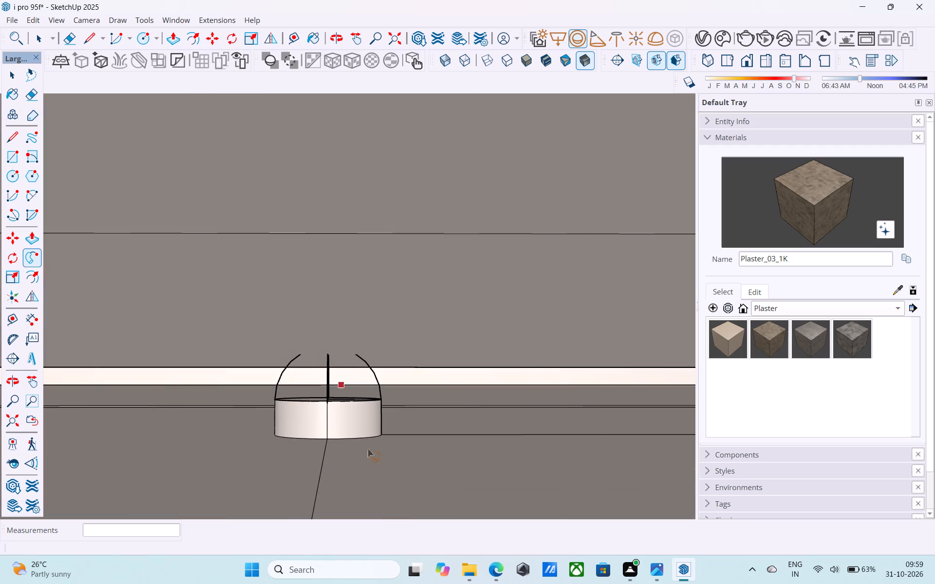
middle_drag(378, 464, 364, 201)
scroll(371, 331, down, 9)
middle_drag(367, 332, 351, 396)
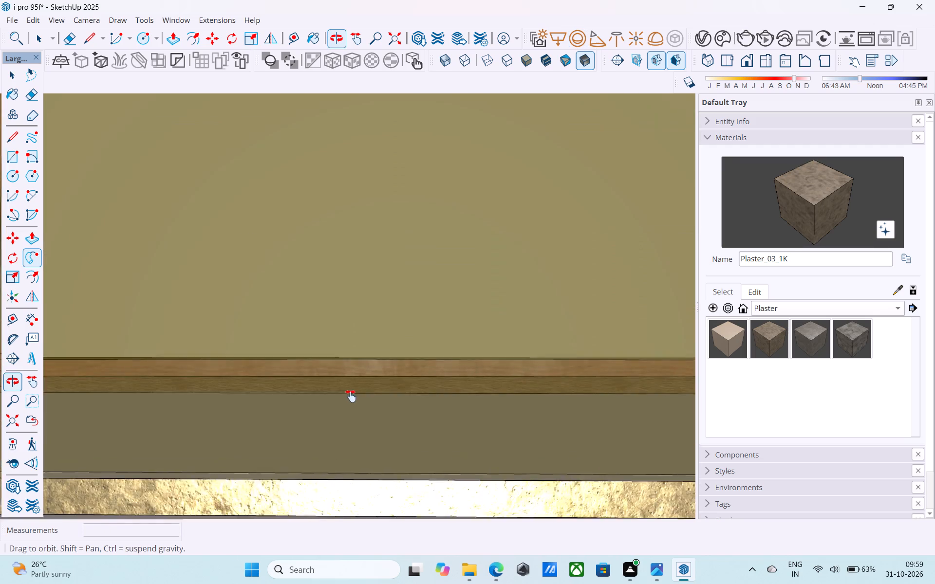
middle_drag(351, 396, 344, 277)
shift+middle_drag(354, 411, 341, 225)
shift+middle_drag(318, 438, 337, 284)
middle_drag(262, 416, 260, 409)
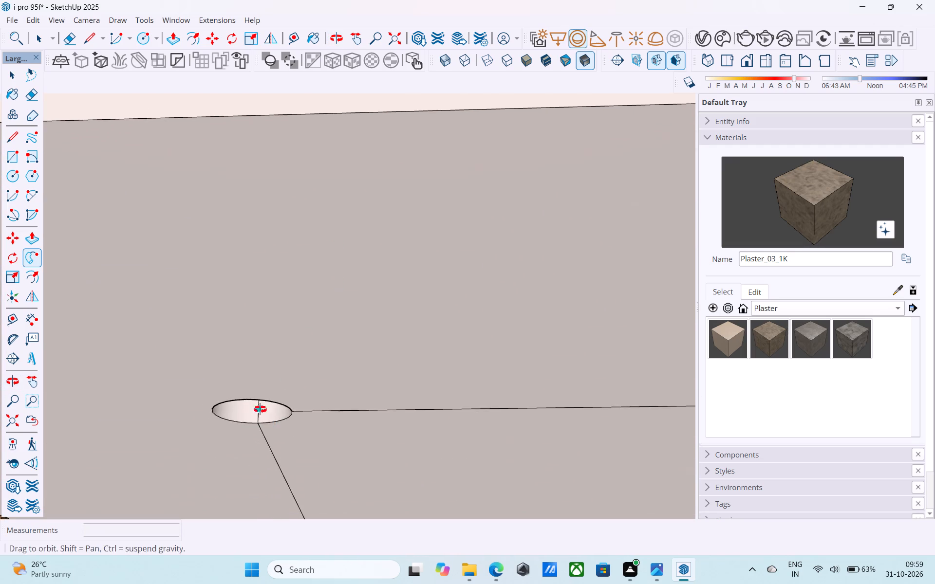
middle_drag(260, 409, 267, 345)
scroll(235, 436, up, 6)
middle_drag(263, 391, 286, 272)
scroll(274, 319, up, 1)
scroll(286, 274, up, 3)
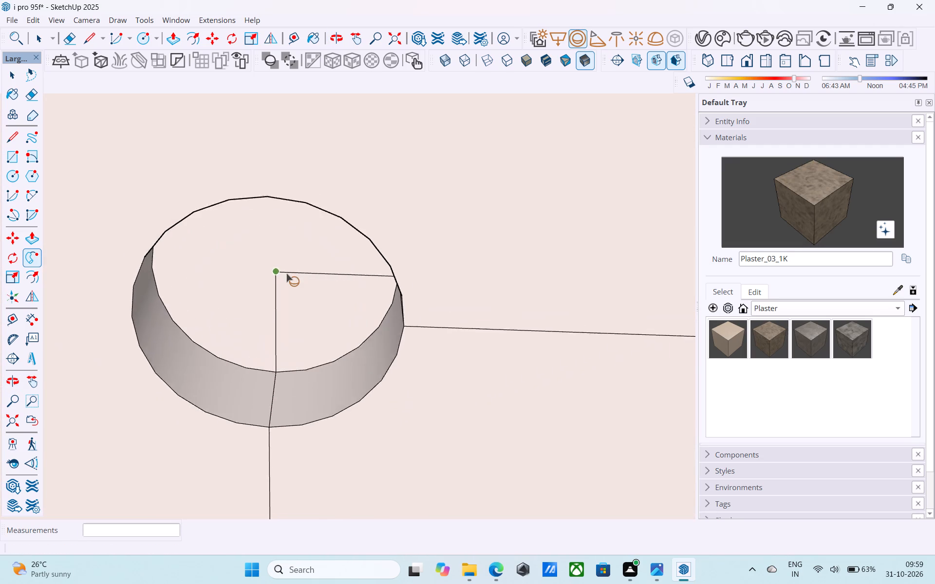
scroll(286, 274, up, 5)
click(268, 272)
click(355, 409)
scroll(296, 413, up, 1)
scroll(290, 413, down, 2)
middle_drag(286, 415, 272, 502)
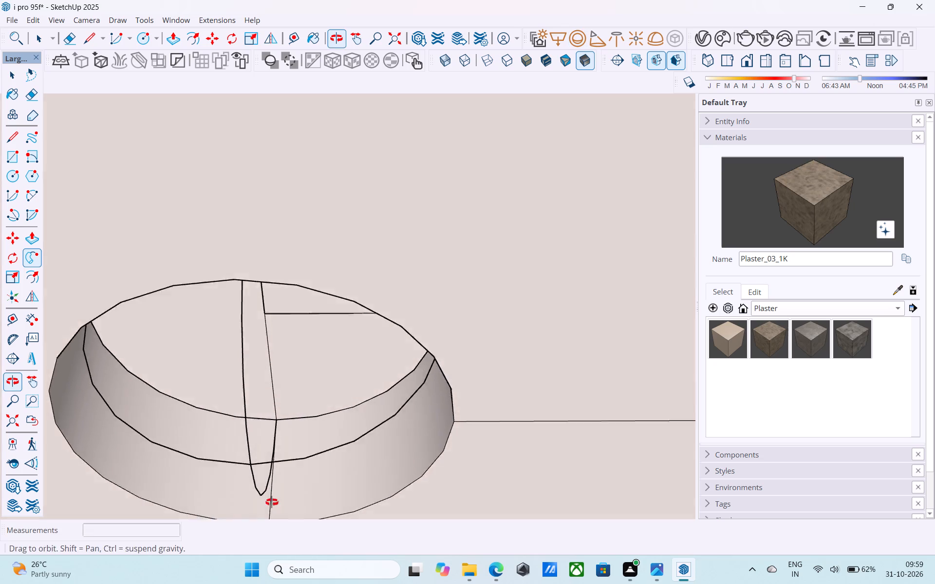
middle_drag(272, 502, 271, 547)
scroll(288, 482, down, 7)
shift+middle_drag(411, 429, 19, 461)
scroll(196, 411, down, 10)
middle_drag(262, 403, 268, 406)
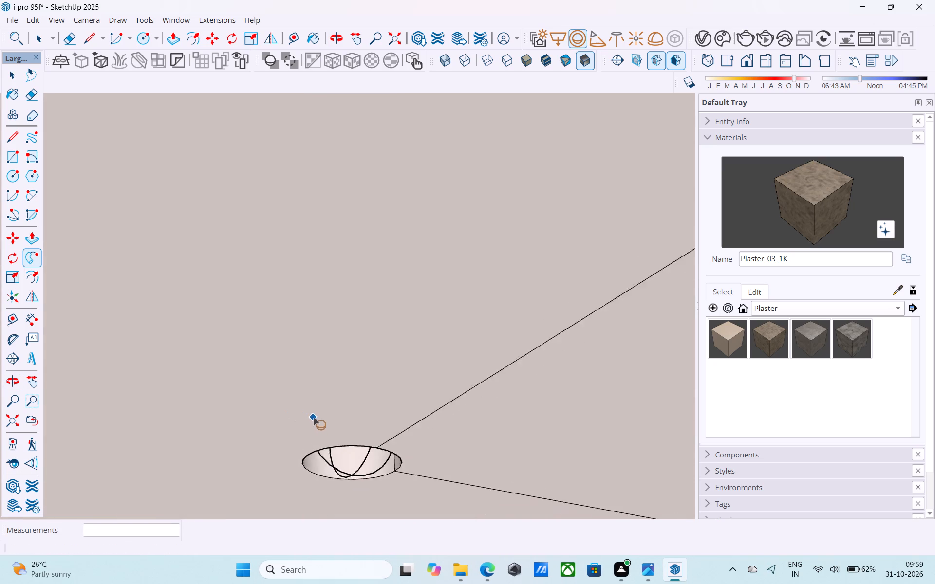
Place a V-Ray sphere light centred in the front ceiling recess nearest the slanted wall.
scroll(313, 417, down, 9)
middle_drag(322, 418, 56, 401)
shift+middle_drag(75, 398, 201, 396)
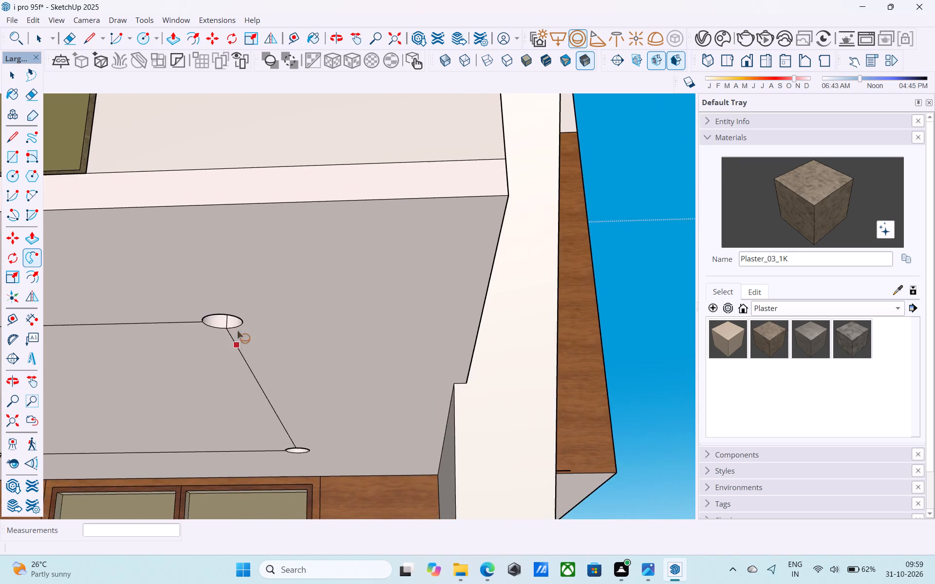
scroll(235, 328, up, 5)
middle_drag(231, 319, 307, 232)
scroll(307, 239, up, 1)
scroll(253, 400, up, 8)
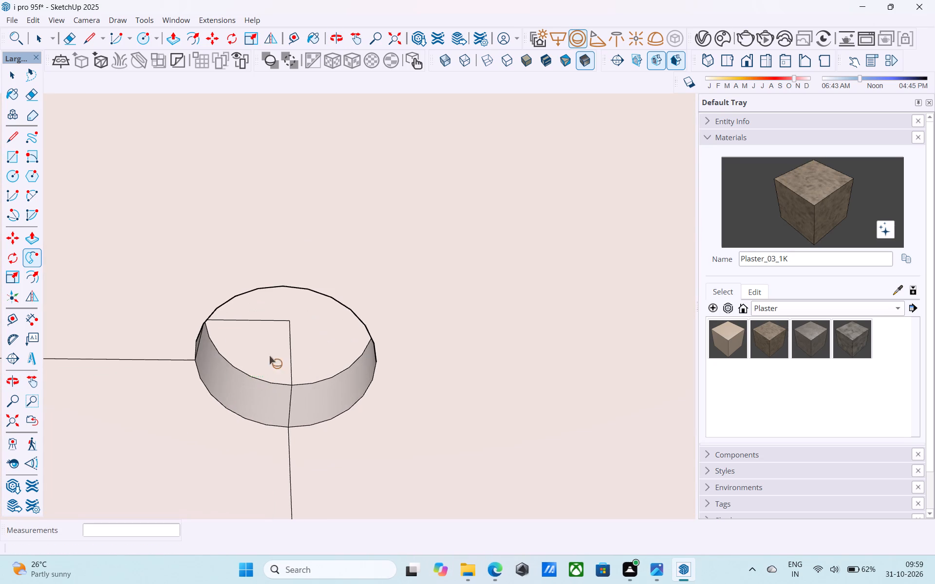
click(288, 323)
click(263, 382)
Place a V-Ray sphere light centred in the rear ceiling recess nearest the slanted wall.
scroll(268, 372, down, 3)
middle_drag(277, 367, 267, 508)
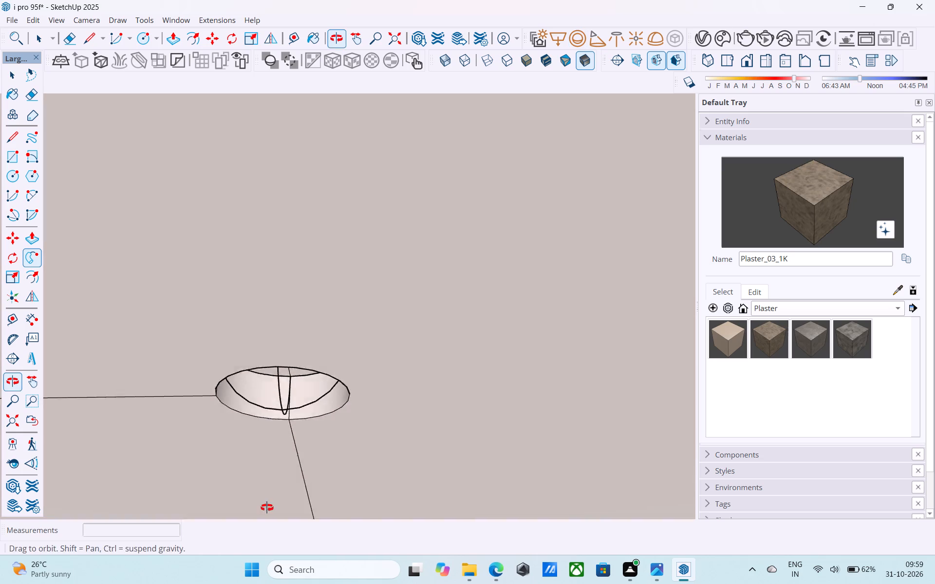
scroll(267, 509, down, 5)
middle_drag(267, 508, 267, 509)
middle_drag(272, 498, 279, 252)
shift+middle_drag(317, 450, 320, 344)
scroll(320, 350, up, 15)
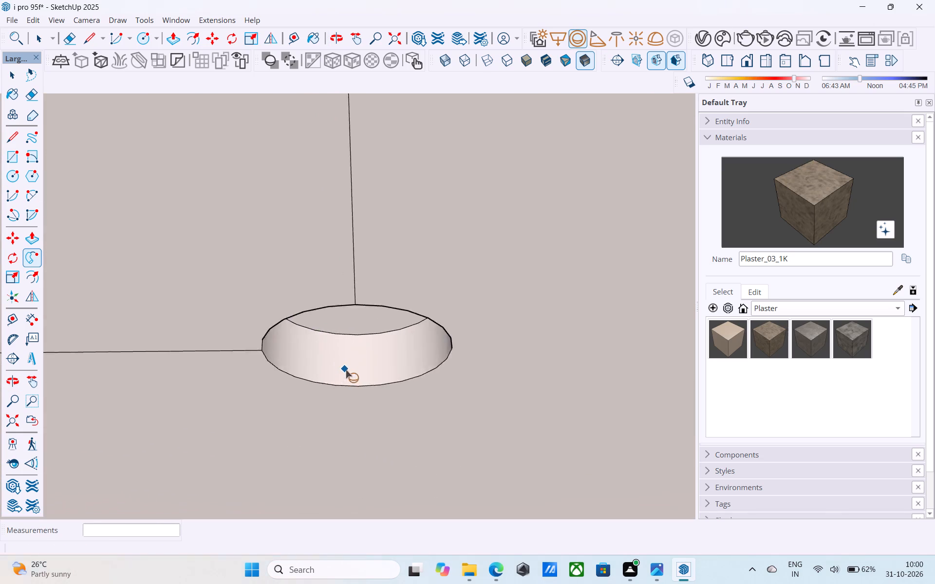
scroll(346, 370, up, 2)
shift+middle_drag(326, 437, 320, 280)
click(353, 221)
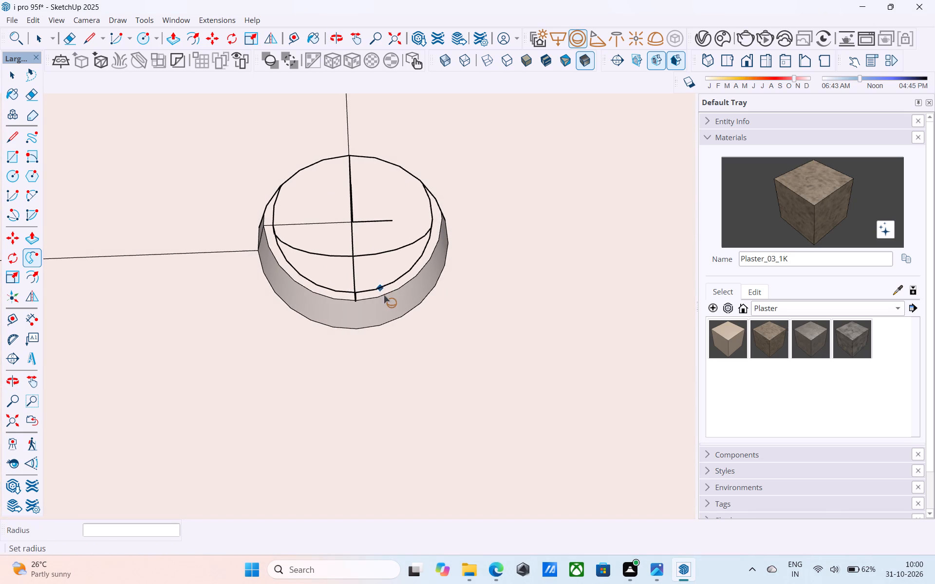
click(385, 295)
middle_drag(359, 250, 404, 484)
key(space)
Set the intensity of Sphere Light#4, #5, #6 and #7 to 3000 in the V-Ray Asset Editor.
scroll(386, 413, down, 10)
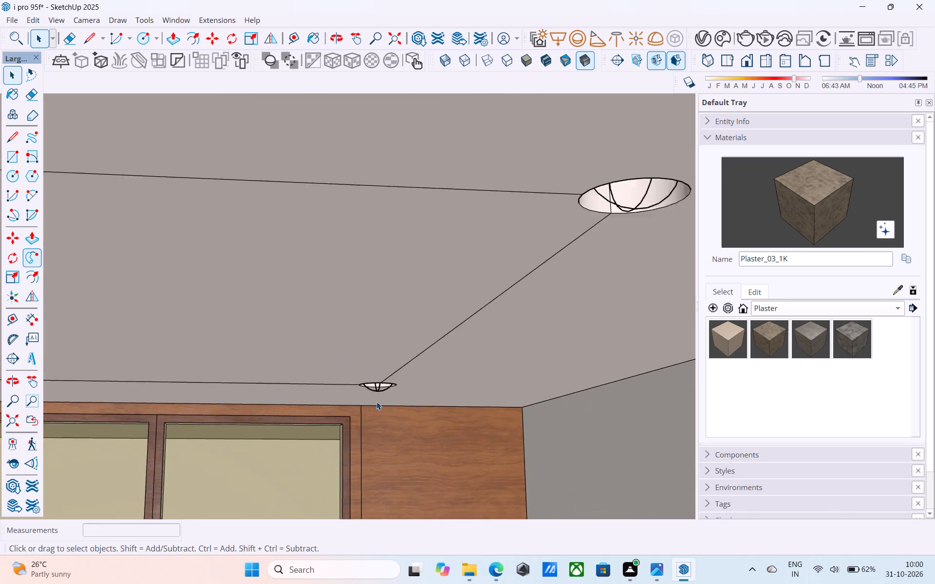
scroll(376, 401, down, 10)
middle_drag(380, 373, 368, 377)
click(705, 41)
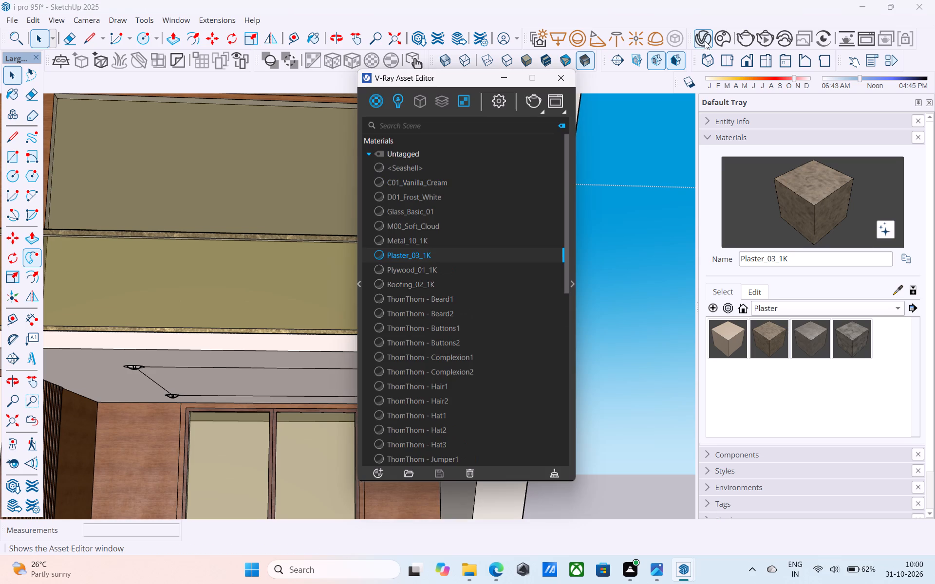
scroll(482, 282, down, 9)
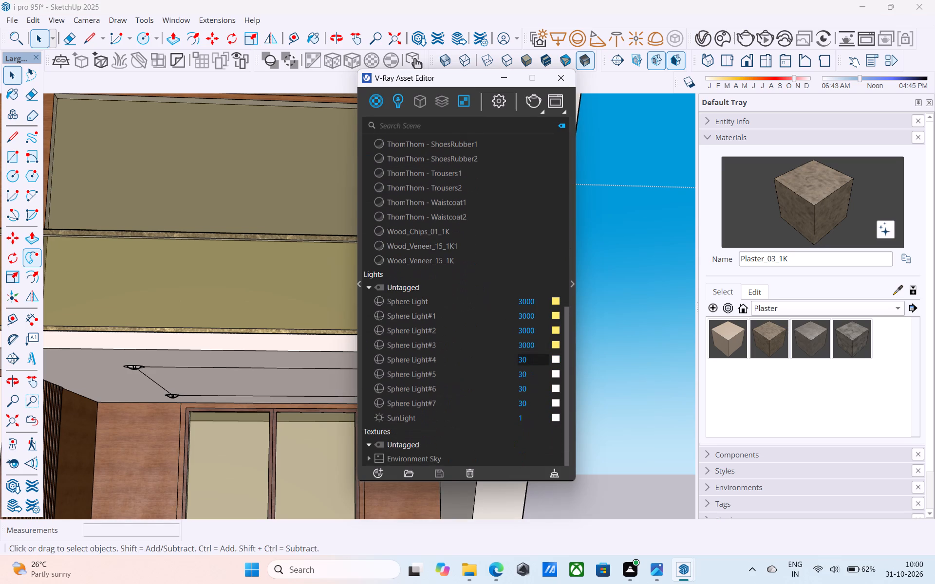
click(528, 357)
key(0)
key(0)
click(532, 373)
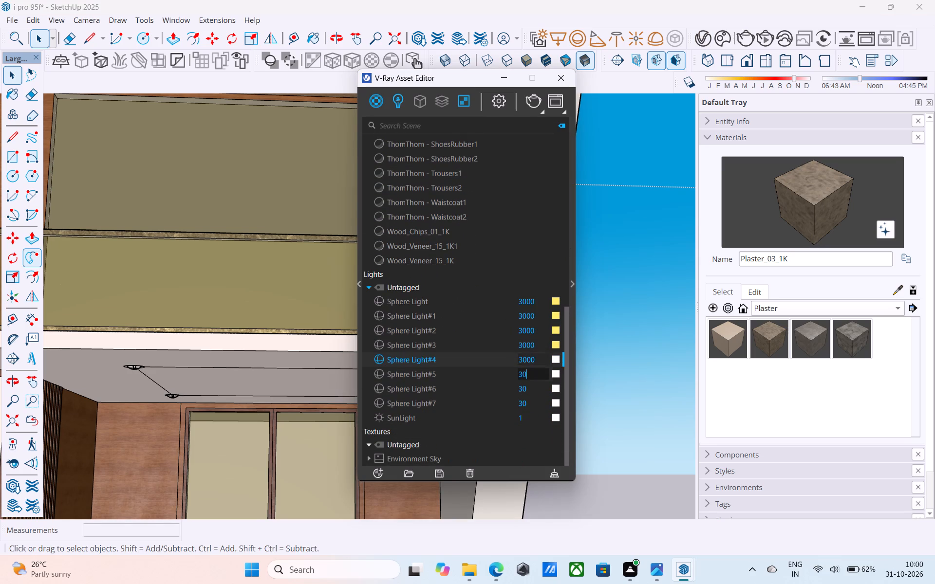
key(0)
key(0)
click(532, 386)
key(0)
key(0)
click(532, 399)
text(00)
Change the colour of Sphere Light, Sphere Light#1, Sphere Light#2 and Sphere Light#3 to white and close the Asset Editor.
click(556, 347)
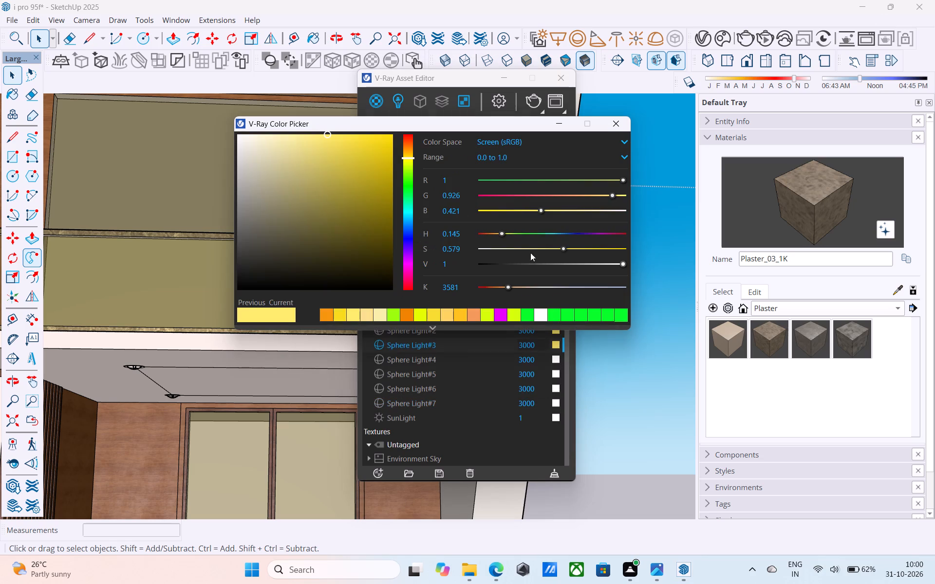
click(542, 317)
scroll(518, 380, up, 5)
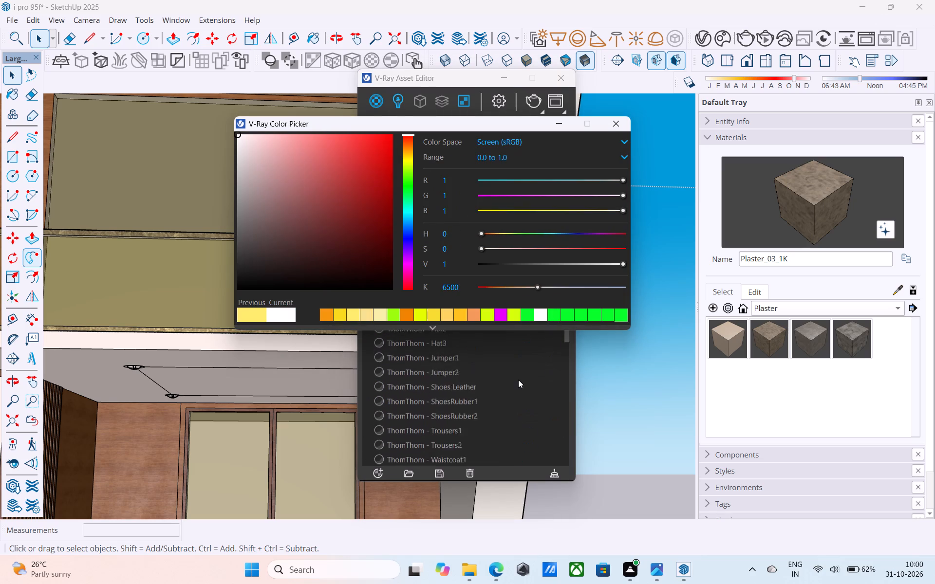
scroll(518, 380, down, 4)
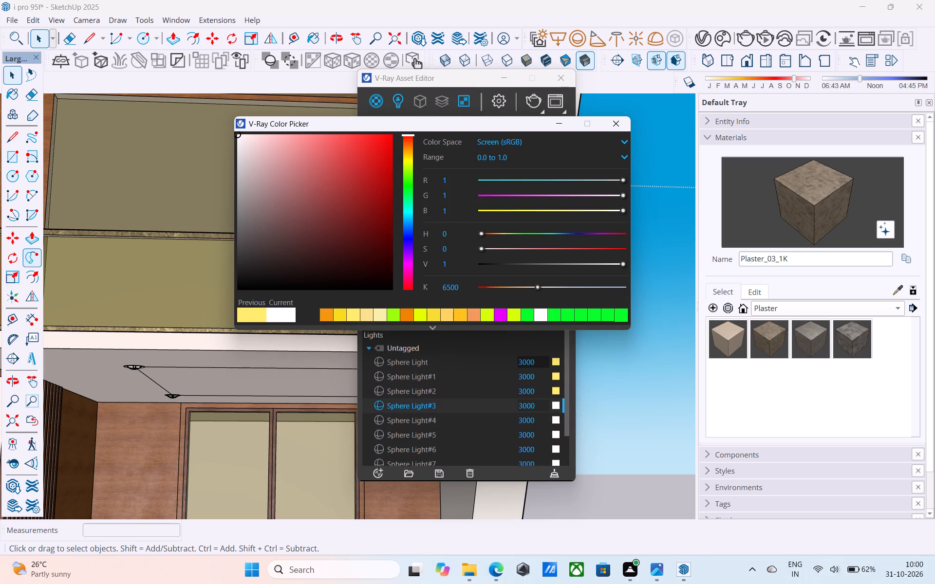
click(557, 364)
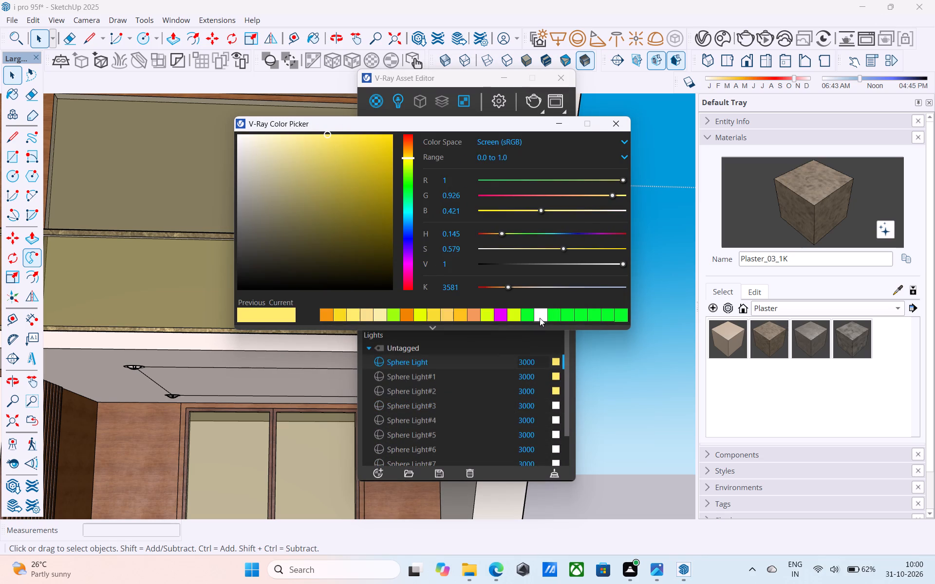
click(540, 318)
click(556, 377)
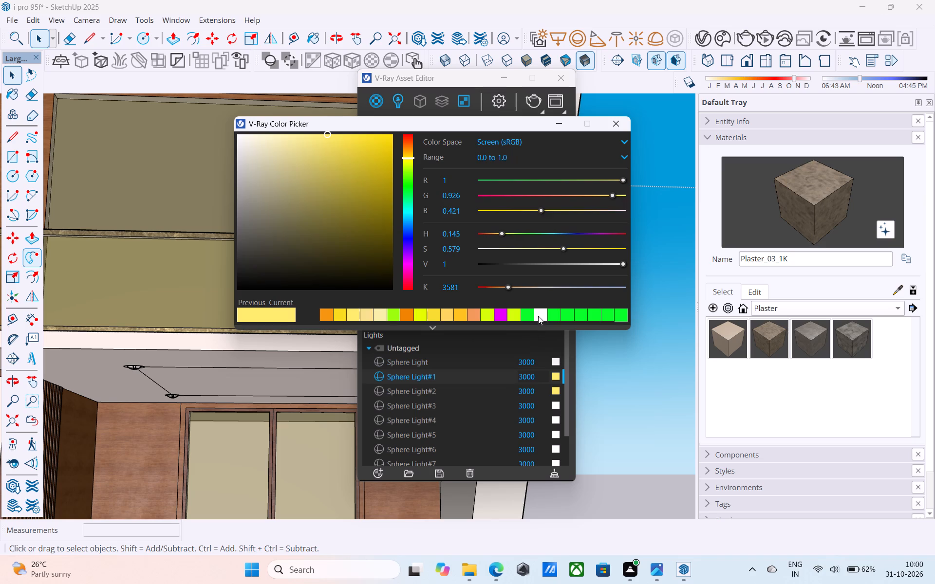
click(538, 316)
click(557, 391)
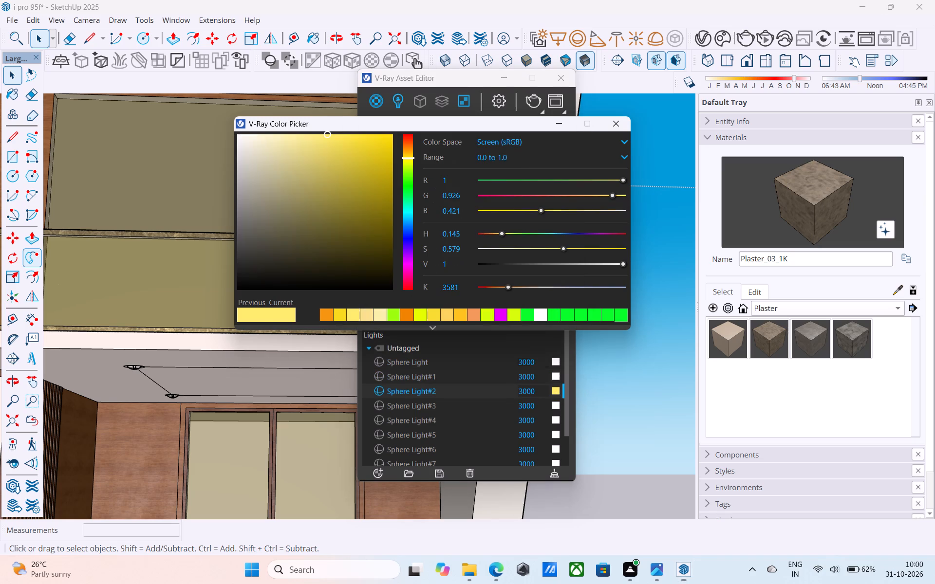
click(540, 317)
click(612, 119)
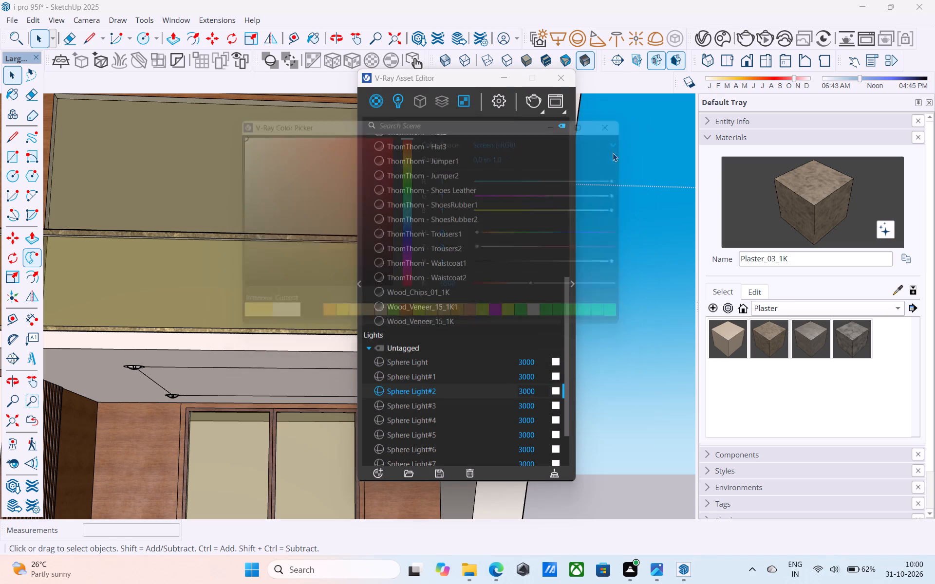
click(563, 74)
Leave the house group's editing context and save the model.
scroll(535, 199, down, 14)
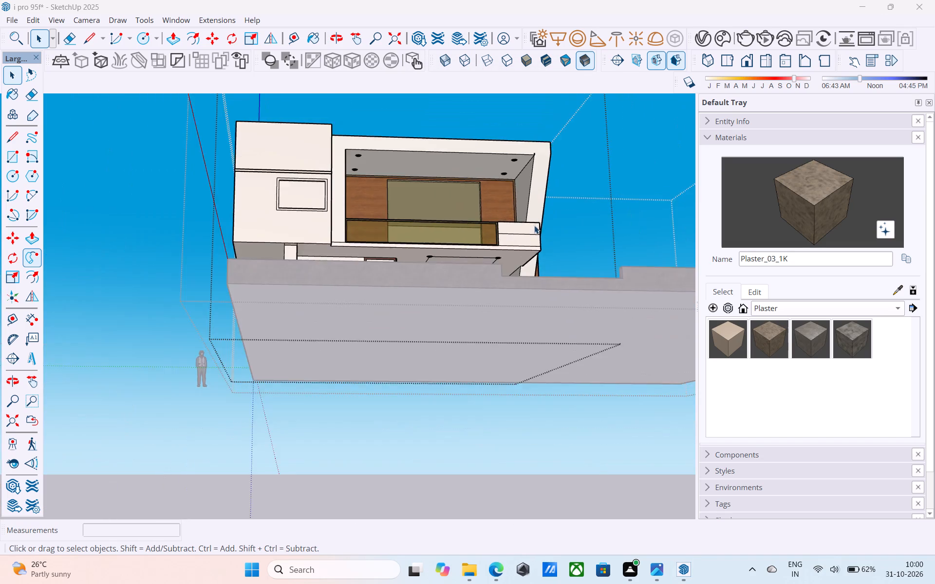
middle_drag(534, 225, 485, 302)
scroll(467, 306, down, 5)
double_click(537, 149)
middle_drag(530, 160, 487, 158)
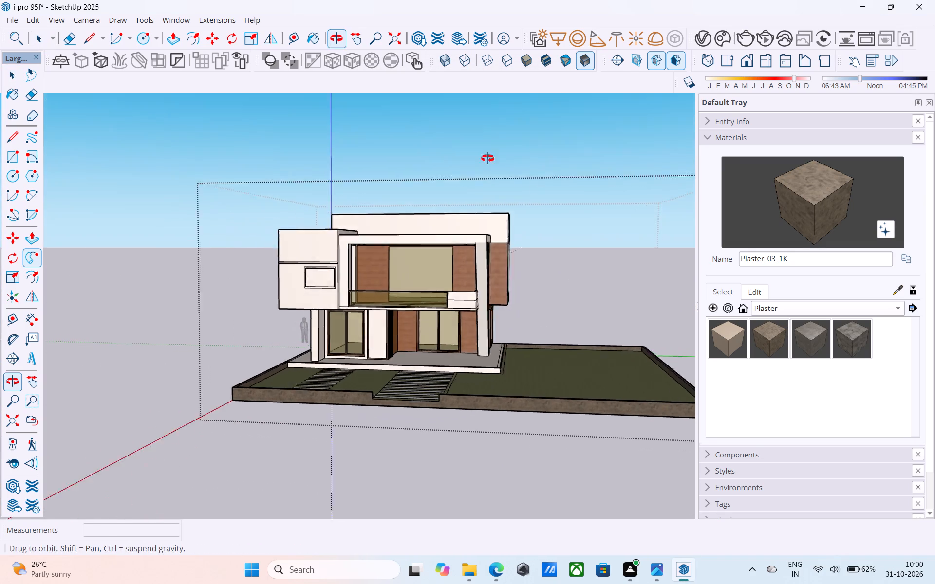
middle_drag(487, 158, 475, 162)
click(445, 168)
scroll(434, 178, up, 5)
middle_drag(440, 184, 414, 189)
key(ctrl+s)
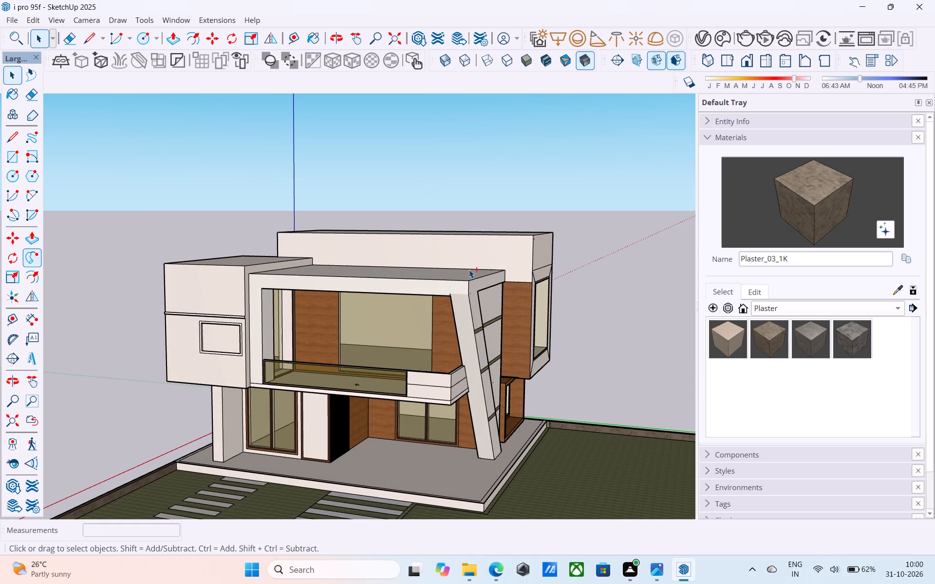
Render a close, low corner view of the house front with the balcony, porch and slanted wall in V-Ray.
middle_drag(430, 302, 403, 268)
scroll(414, 266, up, 5)
shift+middle_drag(415, 265, 442, 182)
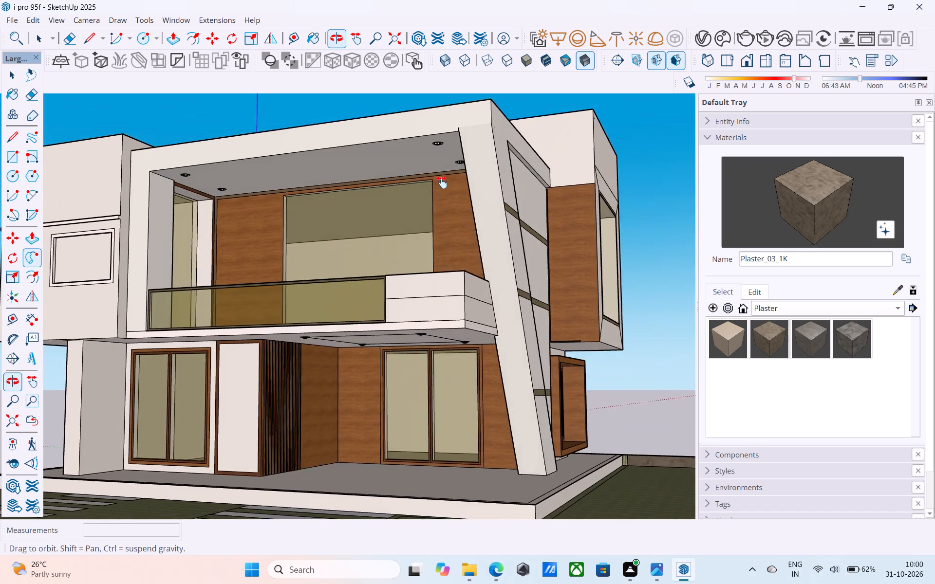
shift+middle_drag(442, 182, 452, 197)
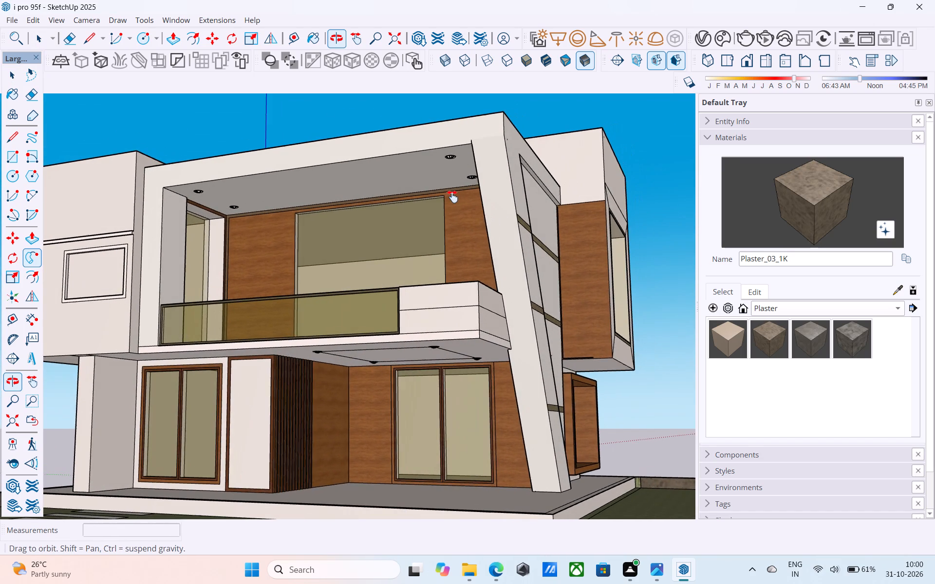
shift+middle_drag(452, 197, 452, 197)
click(739, 41)
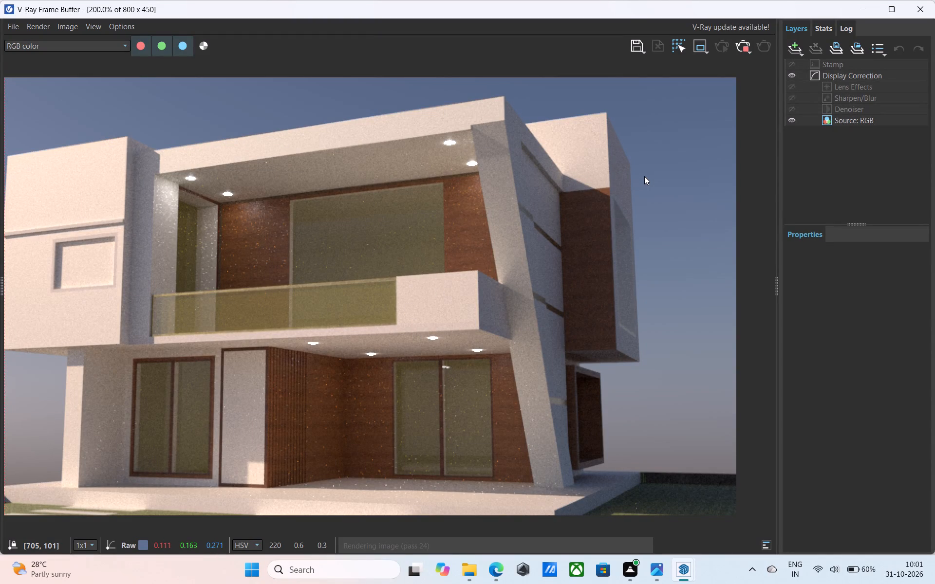
Examine the rendered facade and the ceiling lights over the balcony and porch, then close the frame buffer.
scroll(643, 179, down, 1)
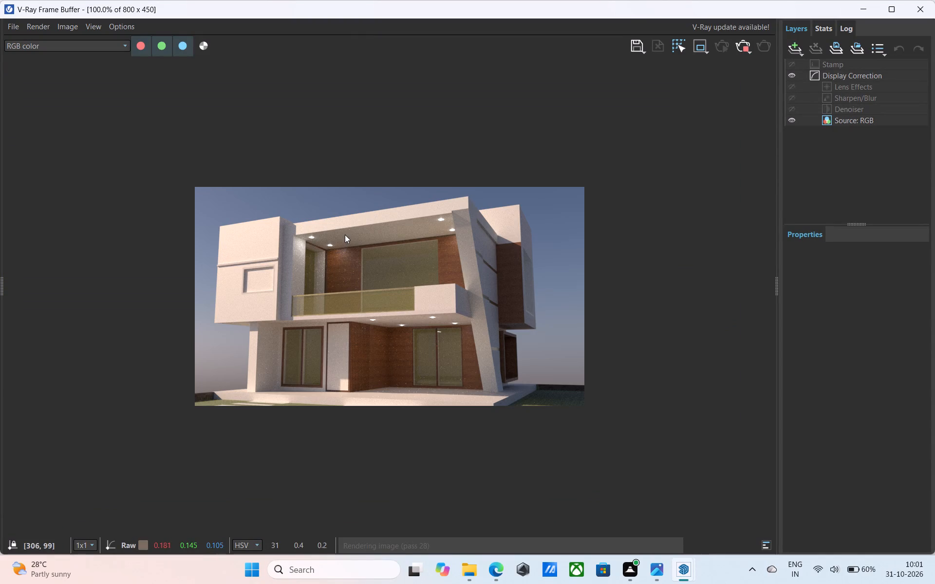
scroll(363, 209, up, 1)
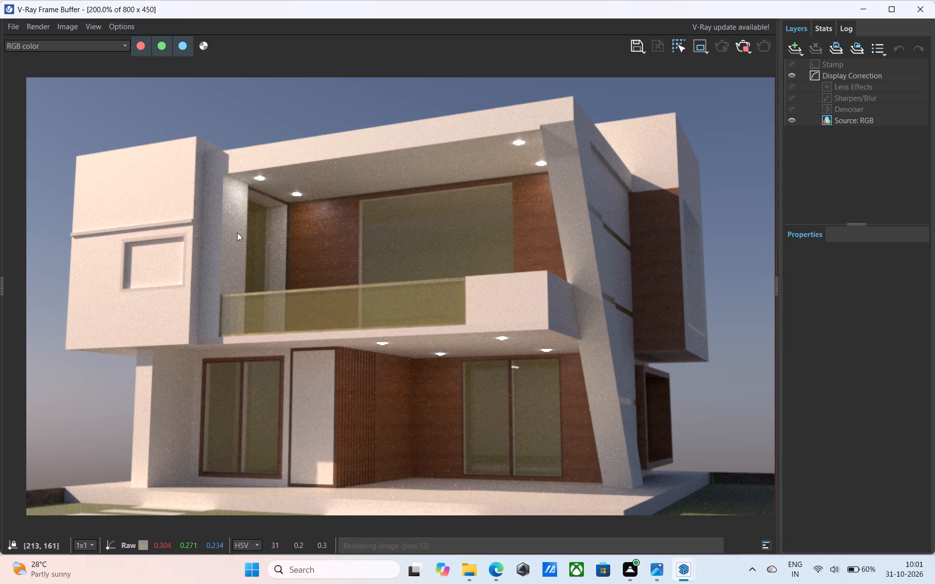
scroll(335, 220, down, 1)
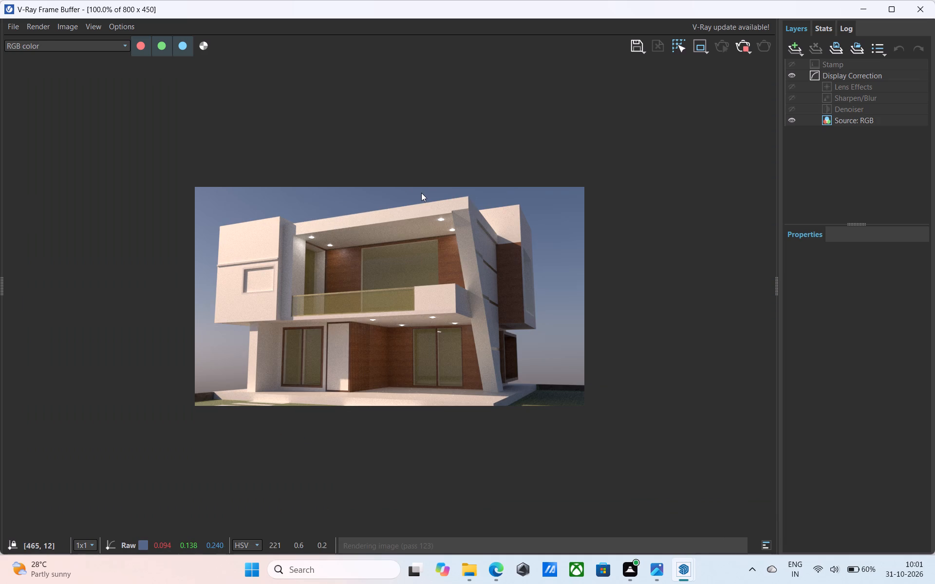
scroll(421, 192, up, 1)
scroll(421, 192, down, 1)
scroll(421, 192, up, 1)
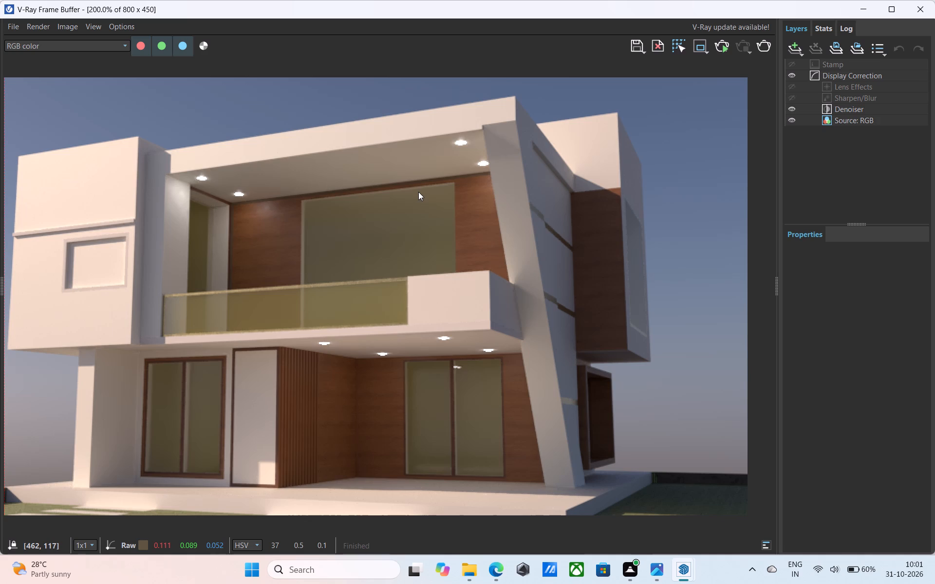
scroll(417, 192, down, 1)
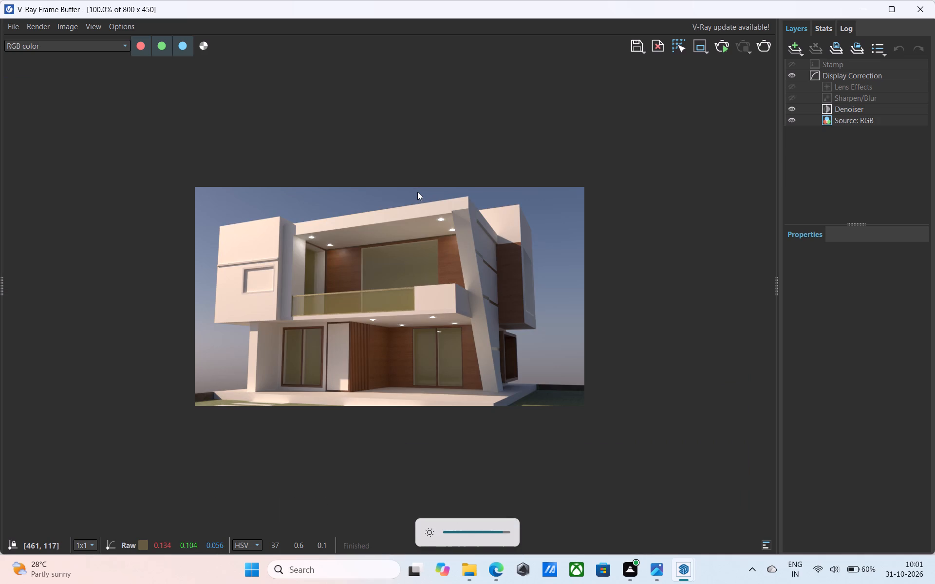
scroll(418, 228, up, 1)
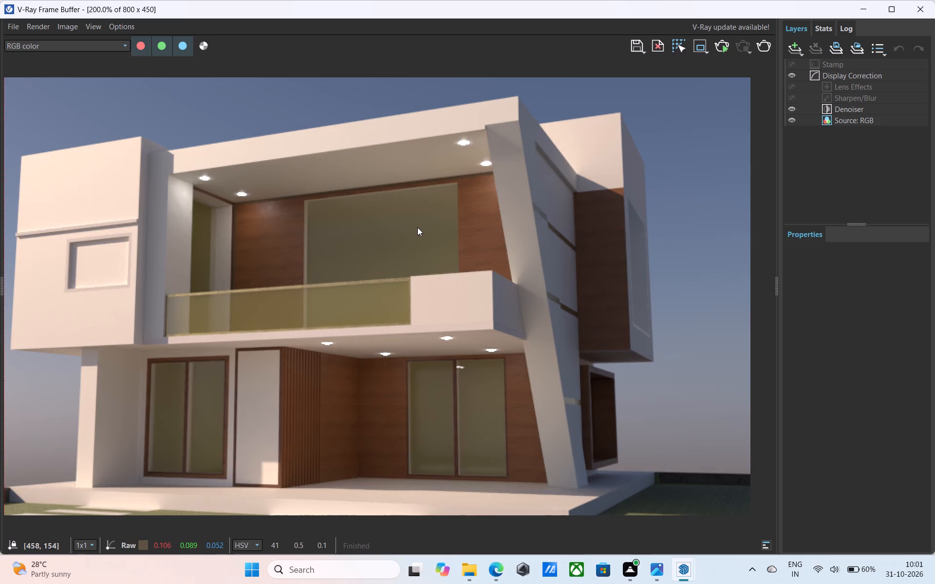
scroll(417, 227, down, 1)
scroll(352, 245, down, 1)
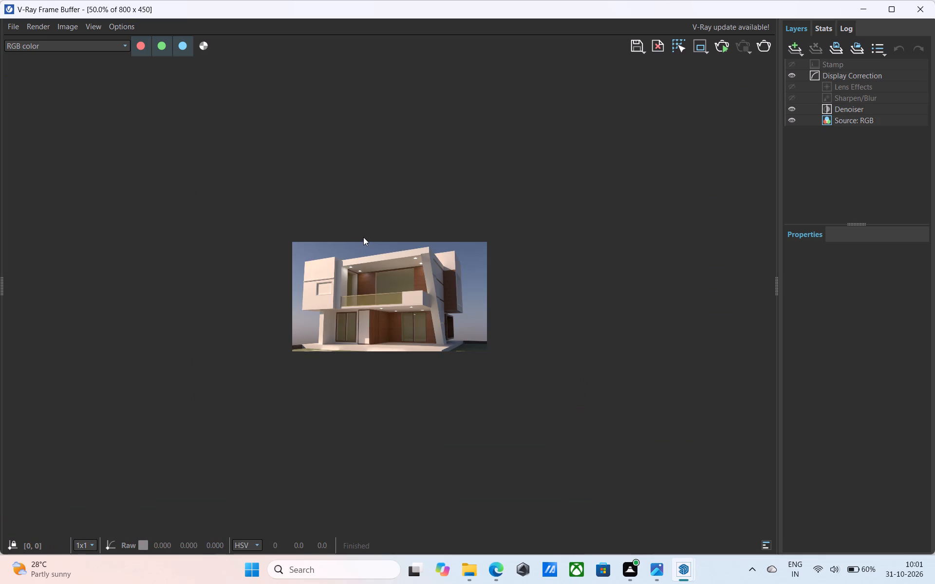
scroll(363, 240, down, 1)
scroll(401, 344, up, 1)
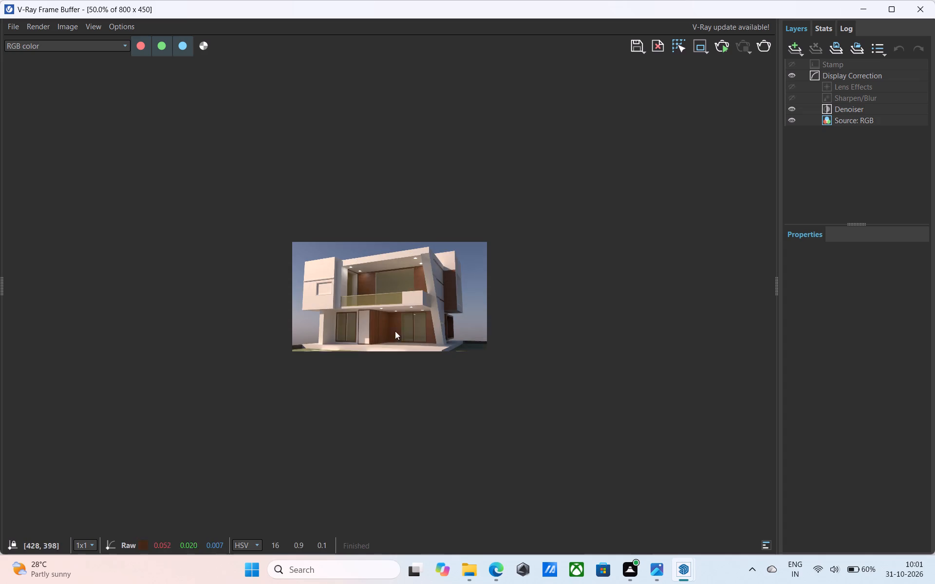
scroll(392, 290, up, 3)
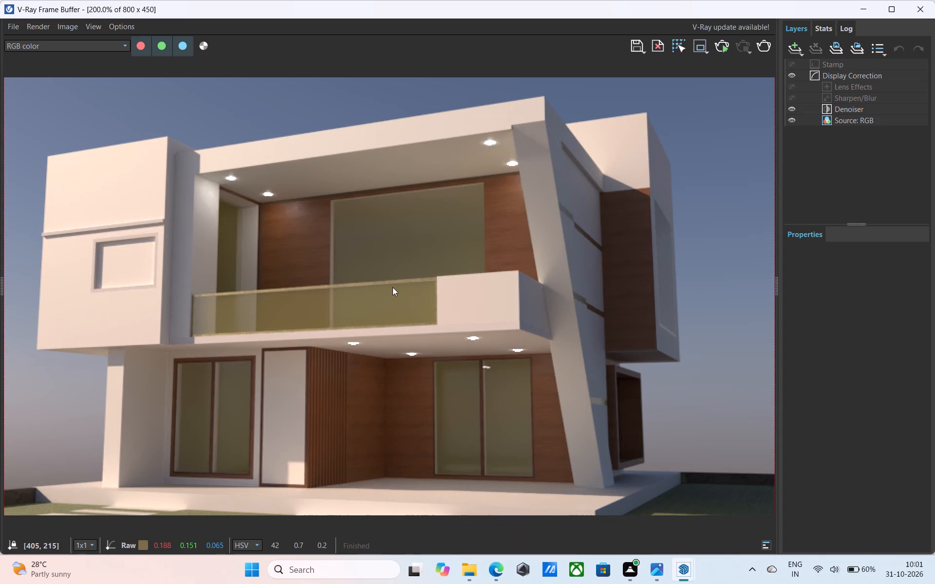
middle_drag(387, 293, 347, 268)
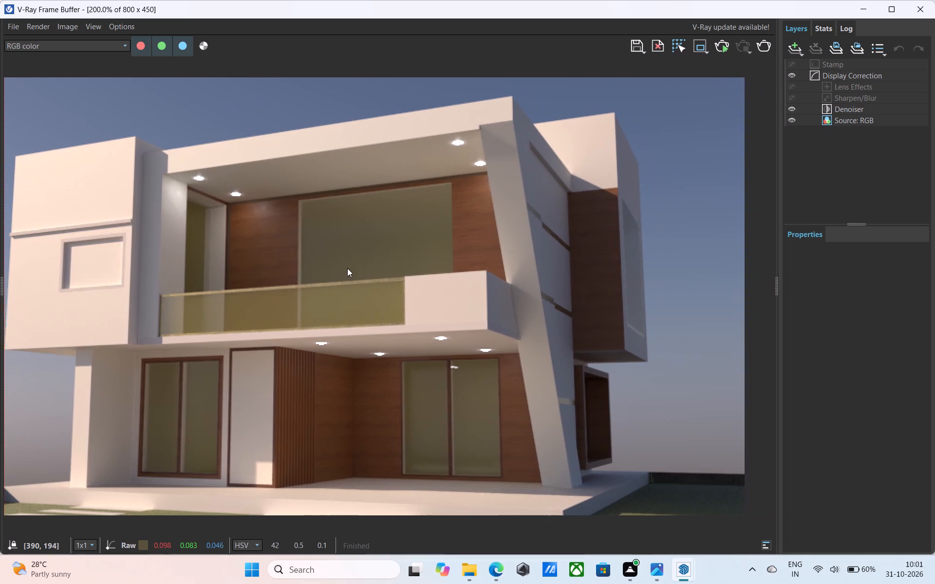
middle_drag(347, 268, 349, 268)
click(912, 7)
Open the house group for editing at the large upper-floor window behind the balcony.
middle_drag(576, 164, 563, 183)
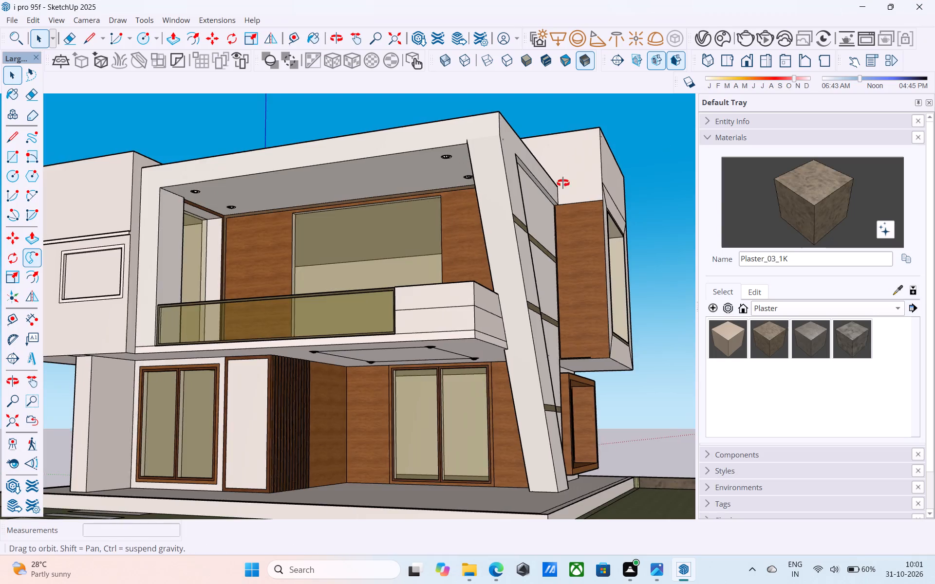
middle_drag(563, 183, 609, 271)
scroll(289, 382, up, 8)
click(346, 369)
scroll(345, 361, down, 3)
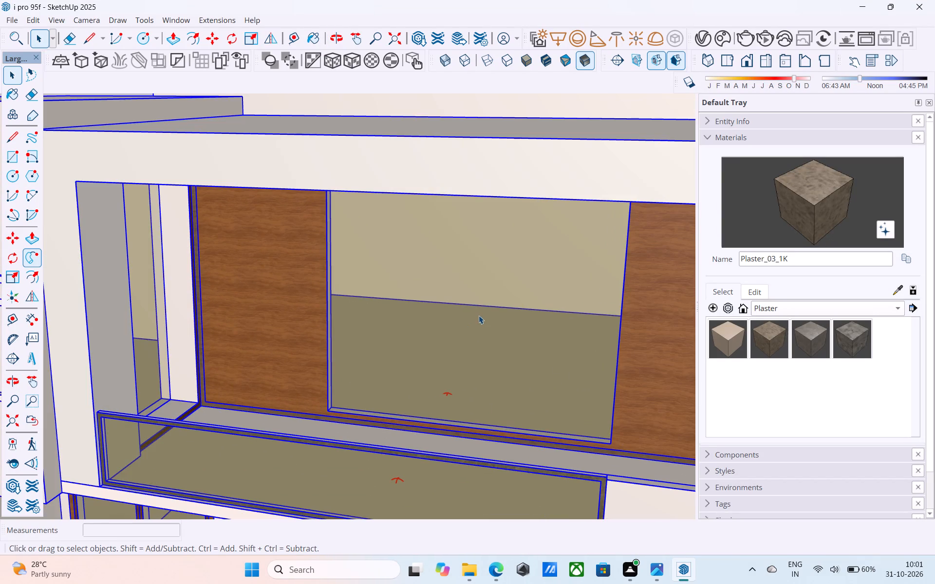
double_click(479, 314)
click(440, 279)
scroll(287, 307, down, 6)
middle_drag(414, 297, 421, 273)
double_click(422, 270)
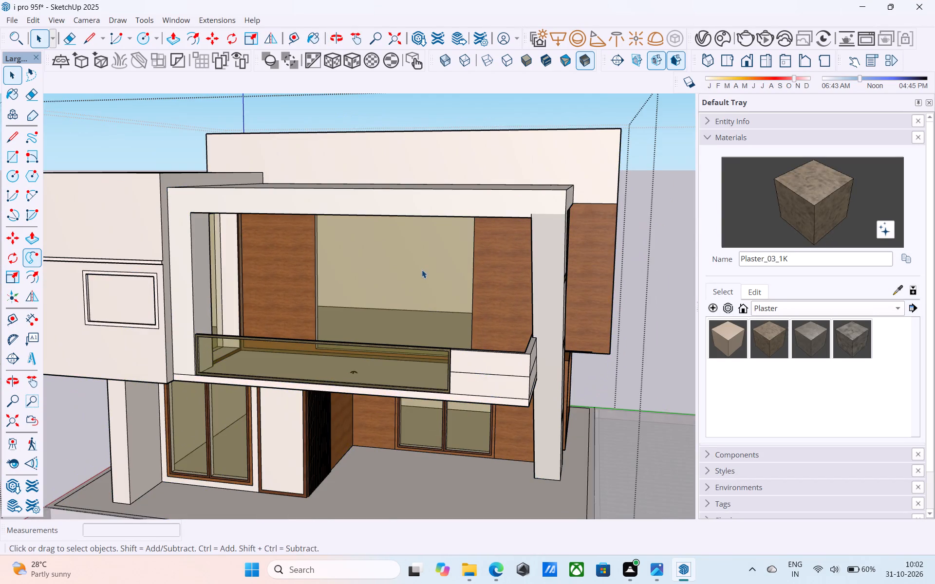
scroll(419, 253, up, 5)
middle_drag(418, 239, 411, 220)
scroll(364, 192, up, 3)
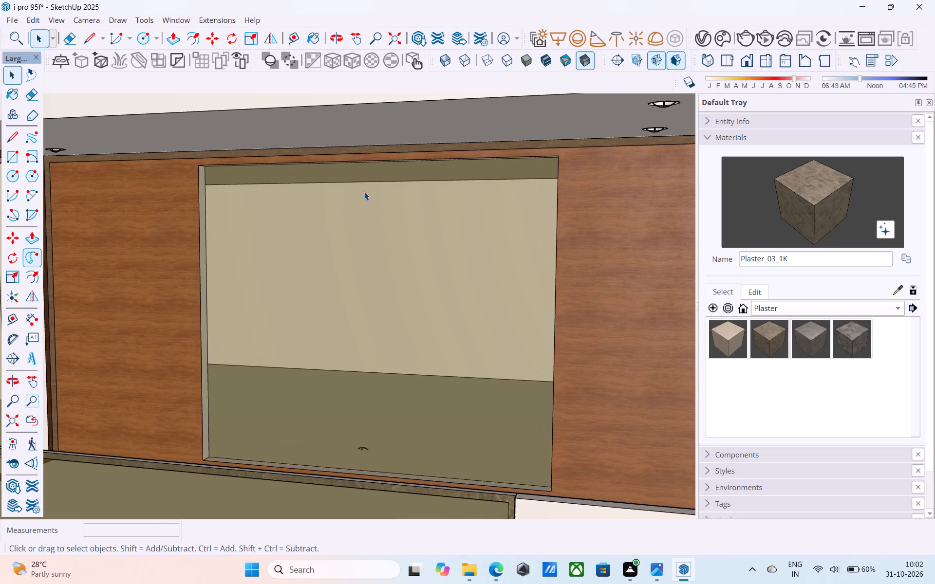
Draw a 10' 9" vertical line down the upper balcony window's glass, from its top edge midpoint to its bottom edge midpoint.
key(l)
middle_drag(371, 175, 387, 158)
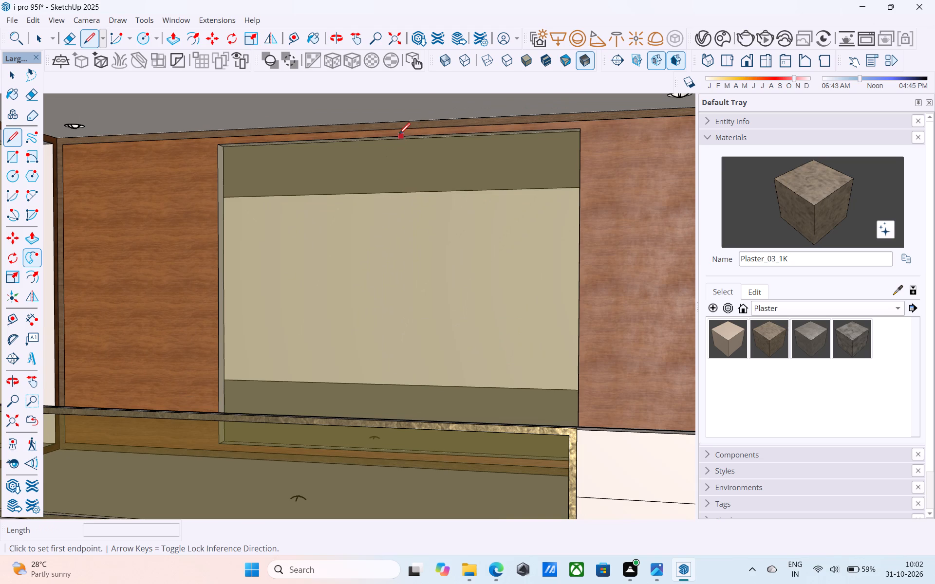
click(391, 137)
scroll(387, 204, down, 4)
middle_drag(374, 219, 373, 247)
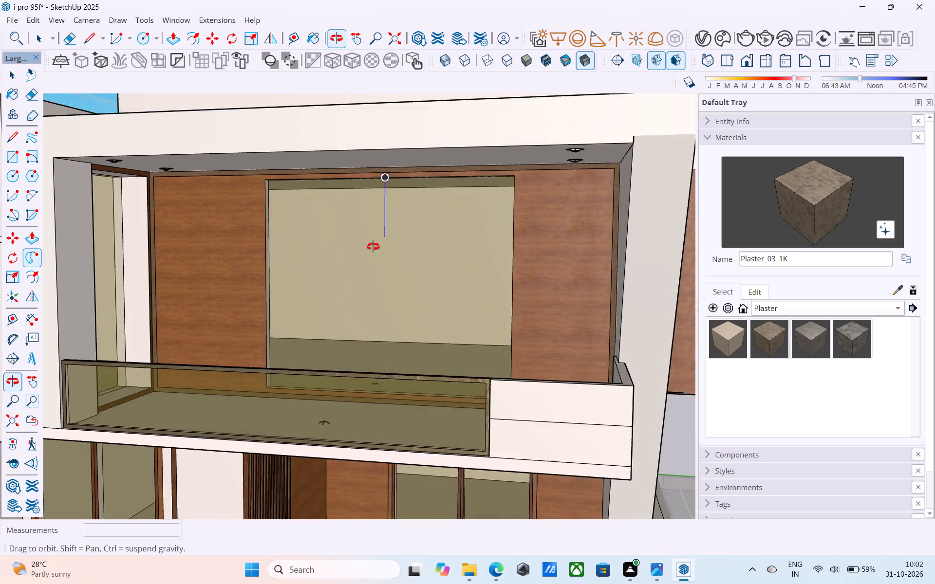
middle_drag(373, 247, 377, 283)
scroll(388, 438, up, 3)
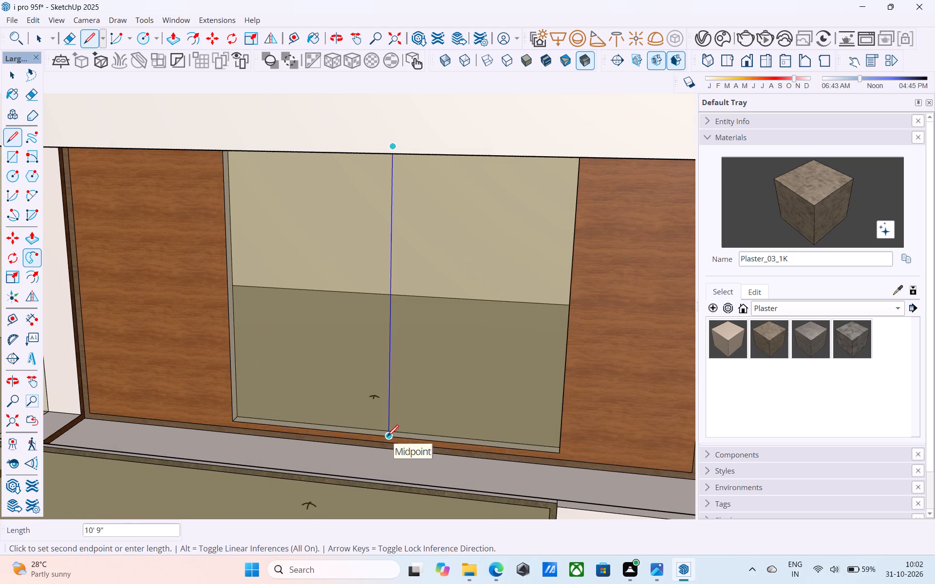
click(387, 438)
click(337, 367)
key(space)
Offset the outlines of both glass halves of the upper balcony window inward by 1" to form frames.
click(336, 366)
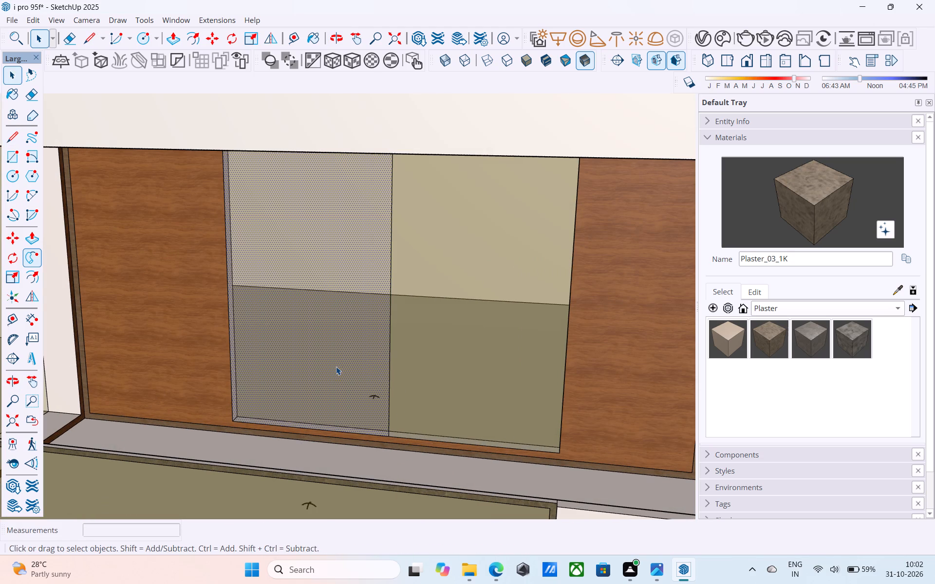
key(f)
click(336, 366)
key(1)
key(shift+quotedbl)
key(Return)
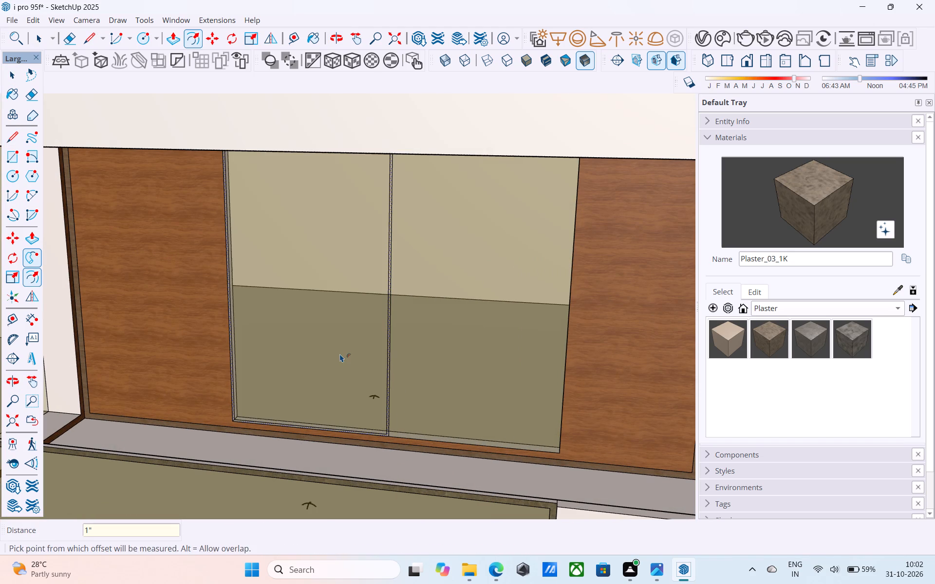
key(space)
click(441, 346)
key(f)
click(441, 345)
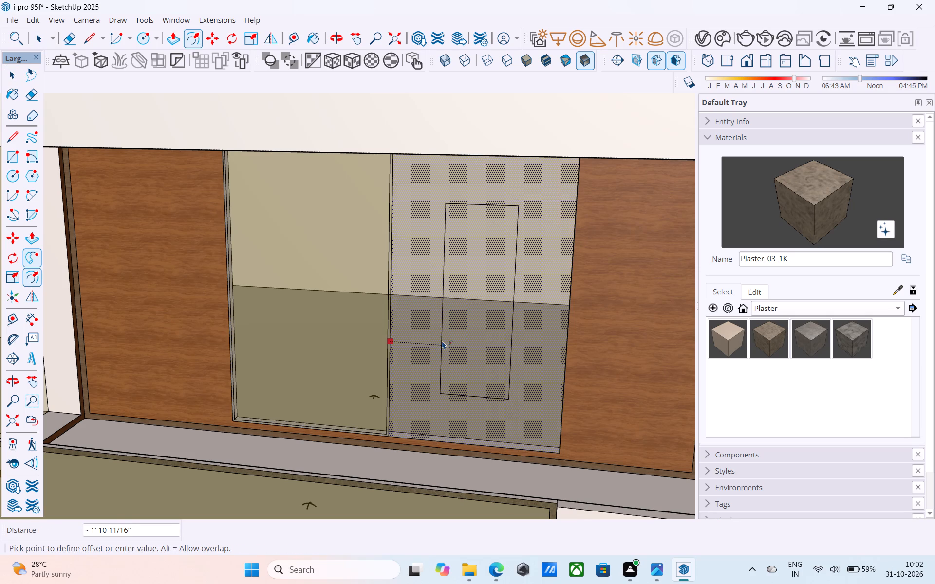
key(1)
key(shift+quotedbl)
key(Return)
key(space)
Paint the two 1" frames of the upper balcony window with the Metal_10_1K material from the Metal collection.
click(763, 310)
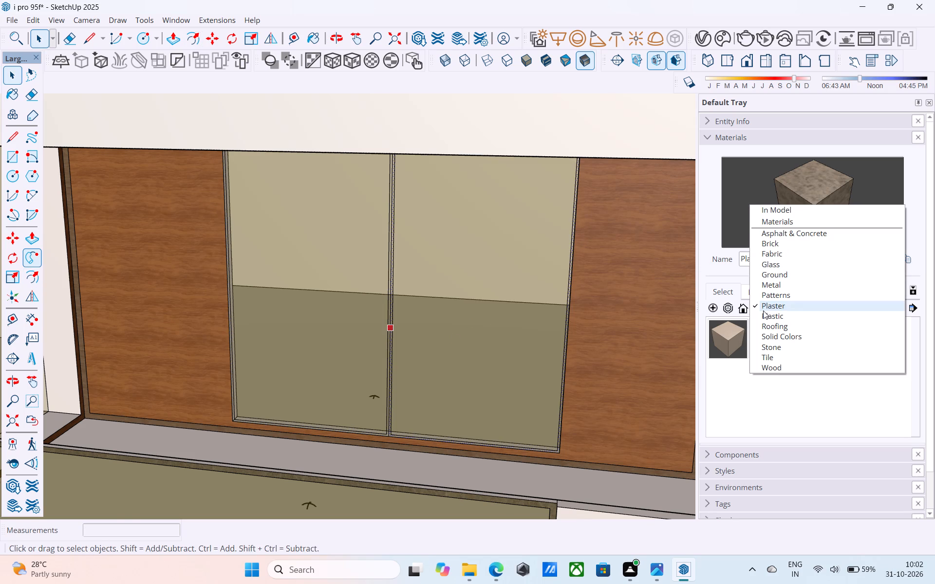
click(785, 284)
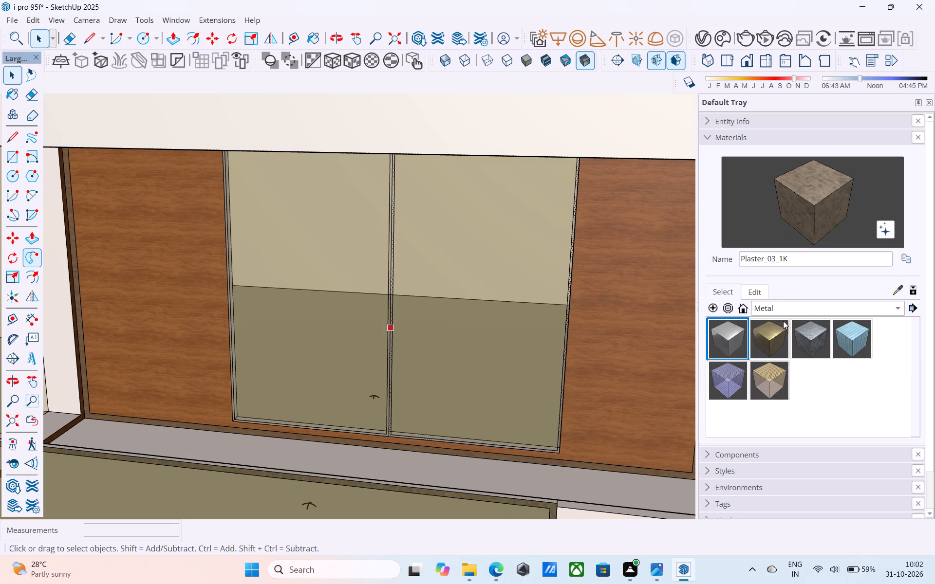
click(766, 332)
scroll(407, 329, up, 10)
scroll(372, 328, down, 1)
scroll(374, 325, up, 3)
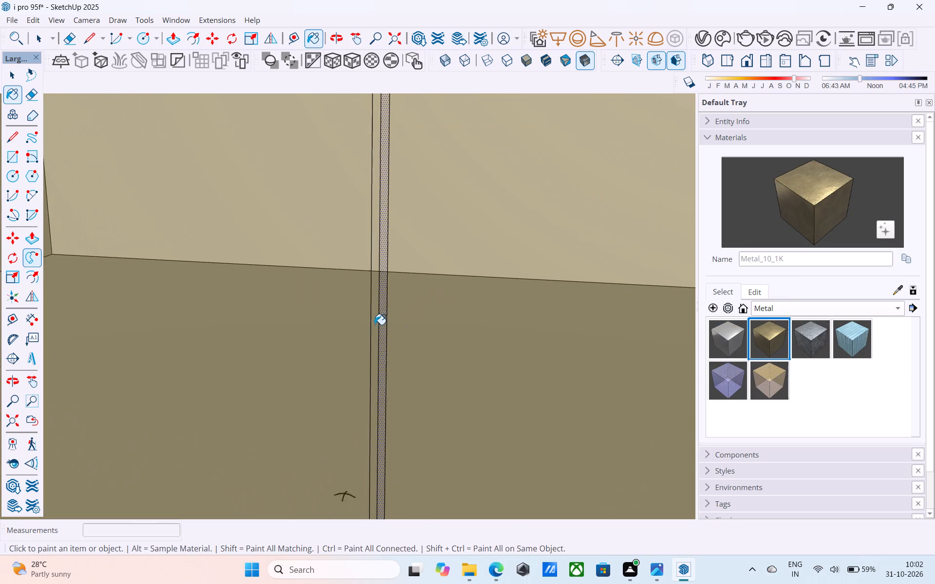
scroll(374, 325, up, 5)
click(378, 315)
click(386, 310)
scroll(386, 303, down, 3)
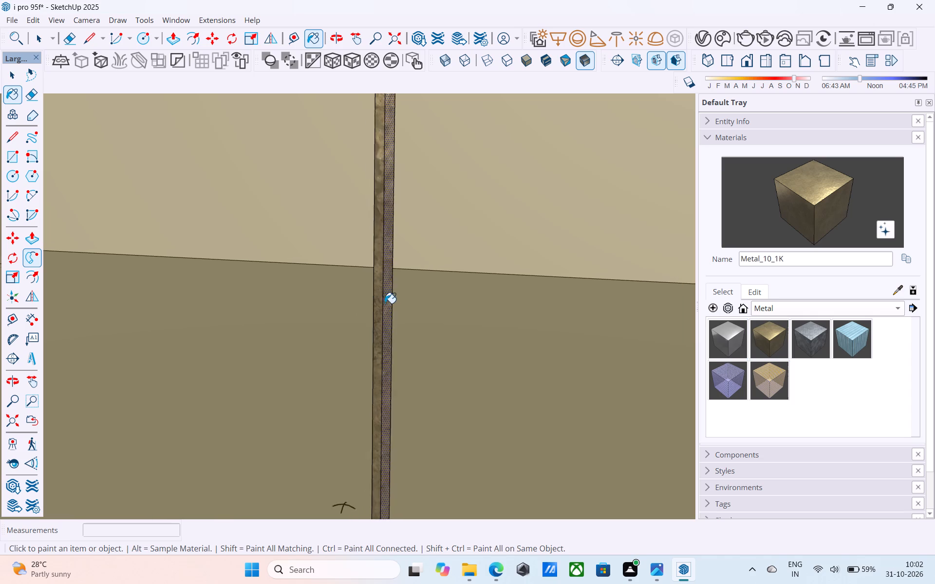
scroll(385, 303, down, 20)
scroll(385, 303, down, 1)
middle_drag(360, 286, 329, 260)
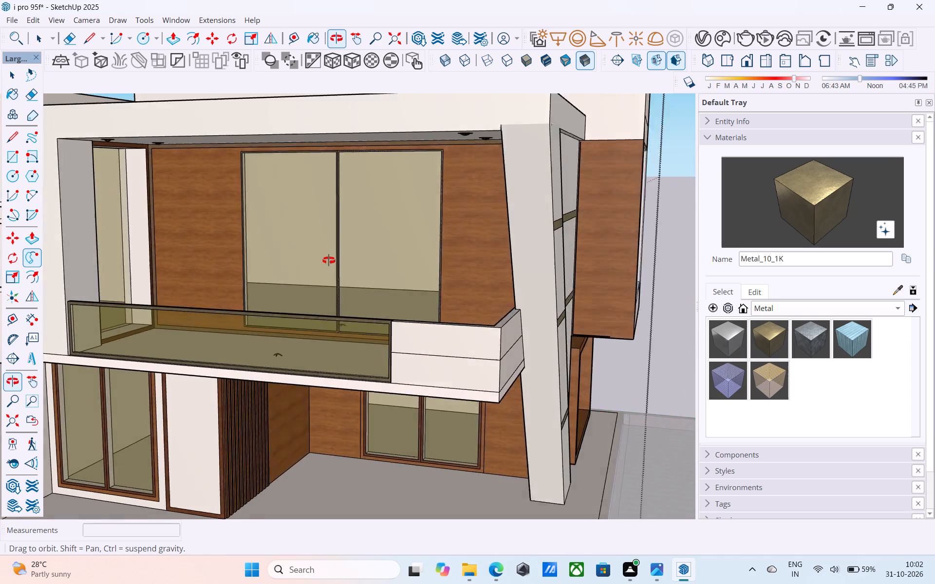
middle_drag(329, 260, 316, 265)
scroll(310, 263, up, 10)
key(space)
Examine the newly framed balcony window, the slanted side wall, the small side window and the roof.
middle_drag(343, 263, 363, 257)
scroll(343, 263, up, 1)
middle_drag(375, 253, 391, 236)
scroll(391, 236, down, 9)
middle_drag(432, 248, 363, 243)
scroll(287, 239, down, 4)
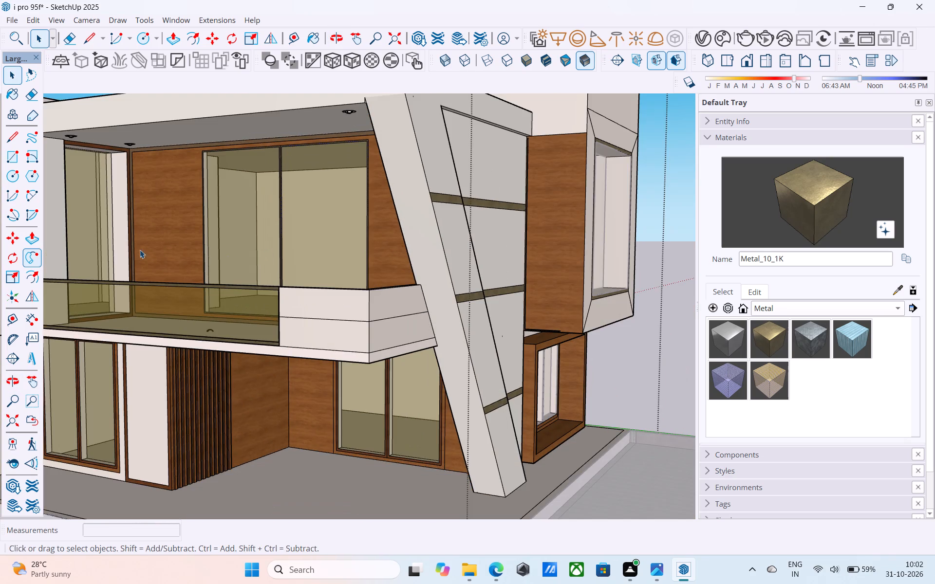
scroll(431, 233, down, 4)
middle_drag(276, 231, 131, 225)
scroll(119, 219, up, 9)
middle_drag(164, 216, 249, 233)
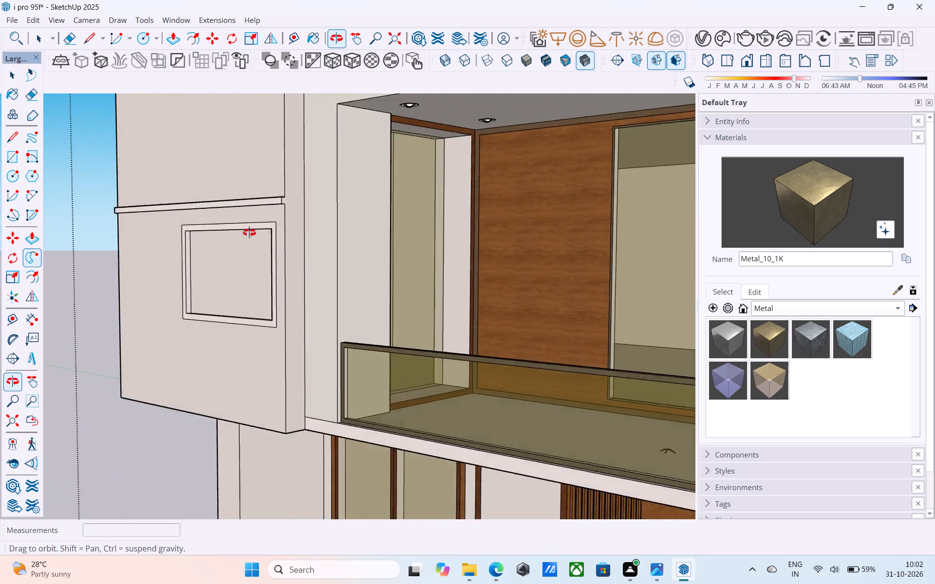
middle_drag(249, 233, 252, 241)
scroll(282, 258, down, 5)
middle_drag(413, 278, 364, 327)
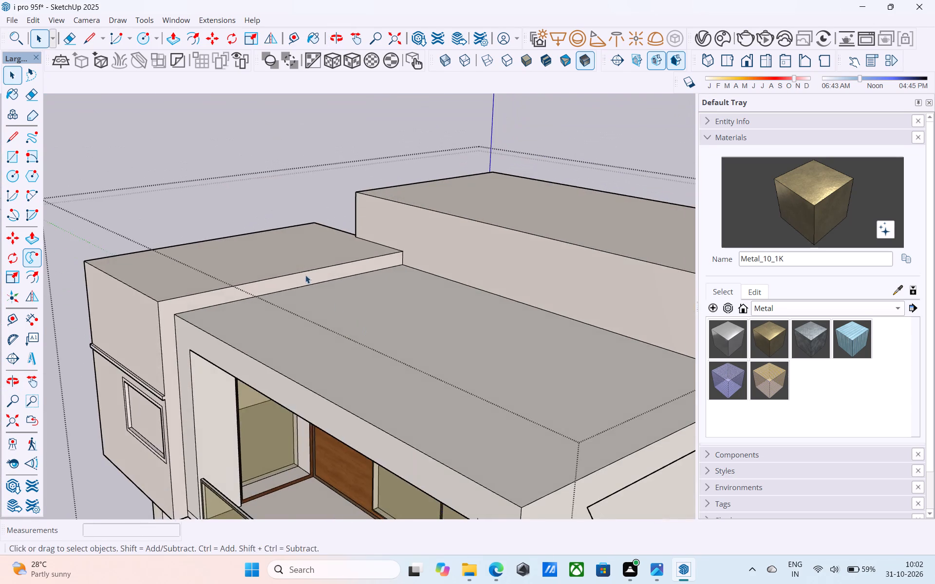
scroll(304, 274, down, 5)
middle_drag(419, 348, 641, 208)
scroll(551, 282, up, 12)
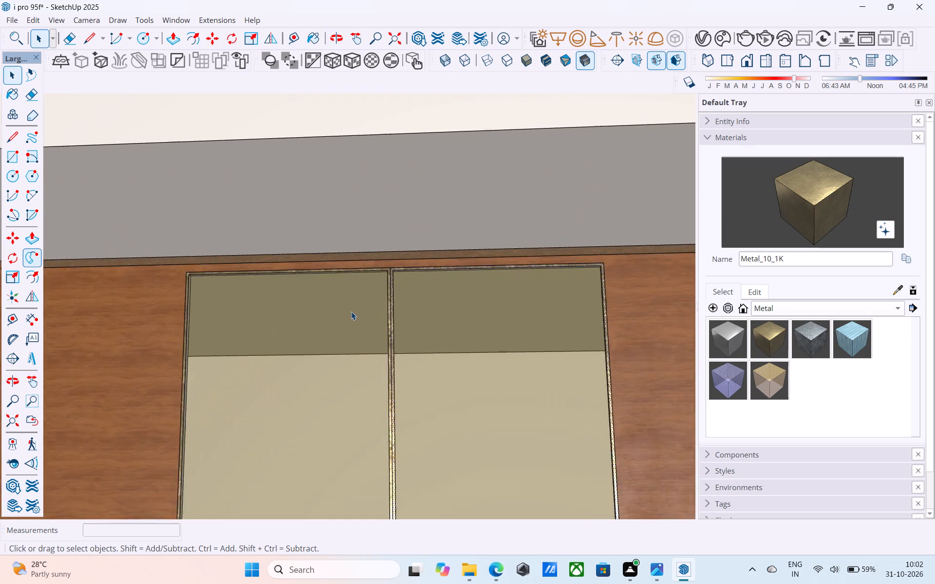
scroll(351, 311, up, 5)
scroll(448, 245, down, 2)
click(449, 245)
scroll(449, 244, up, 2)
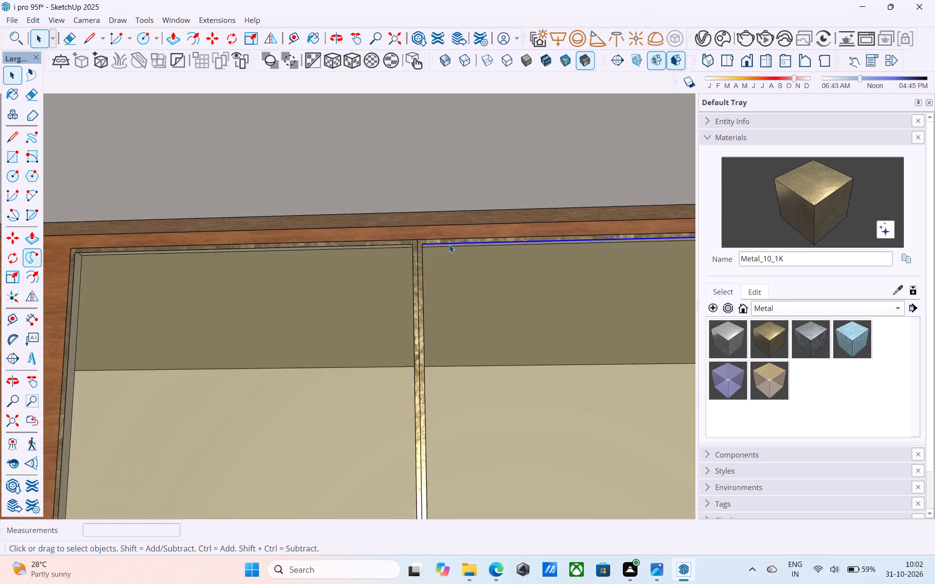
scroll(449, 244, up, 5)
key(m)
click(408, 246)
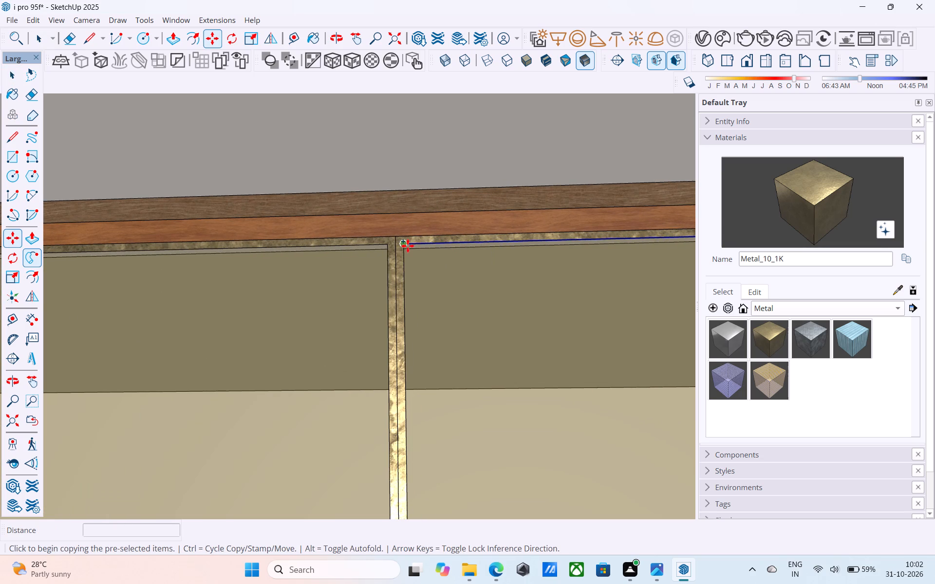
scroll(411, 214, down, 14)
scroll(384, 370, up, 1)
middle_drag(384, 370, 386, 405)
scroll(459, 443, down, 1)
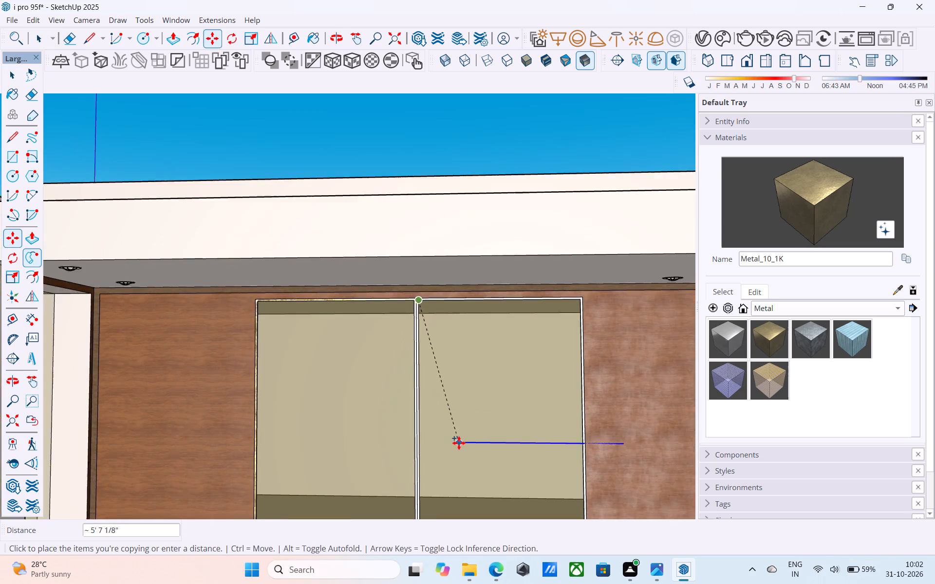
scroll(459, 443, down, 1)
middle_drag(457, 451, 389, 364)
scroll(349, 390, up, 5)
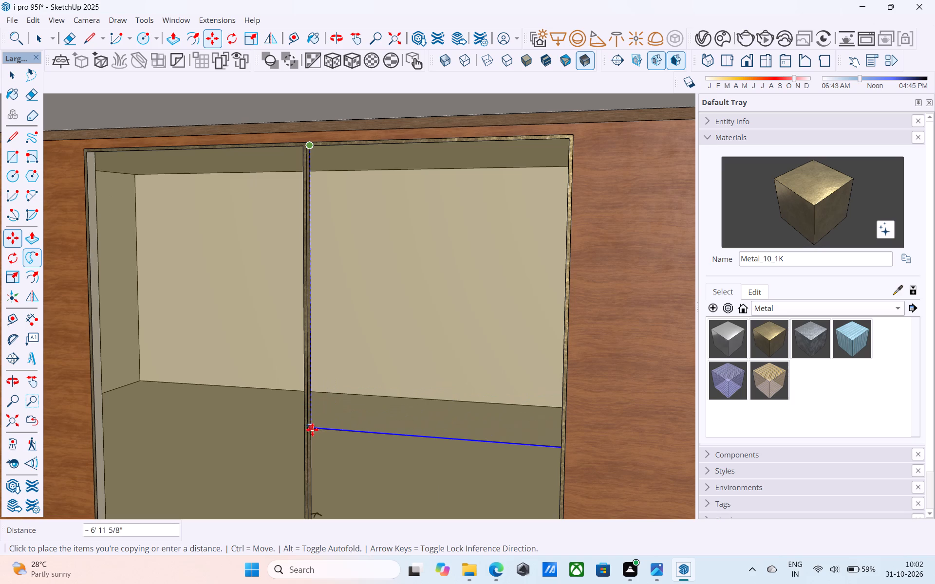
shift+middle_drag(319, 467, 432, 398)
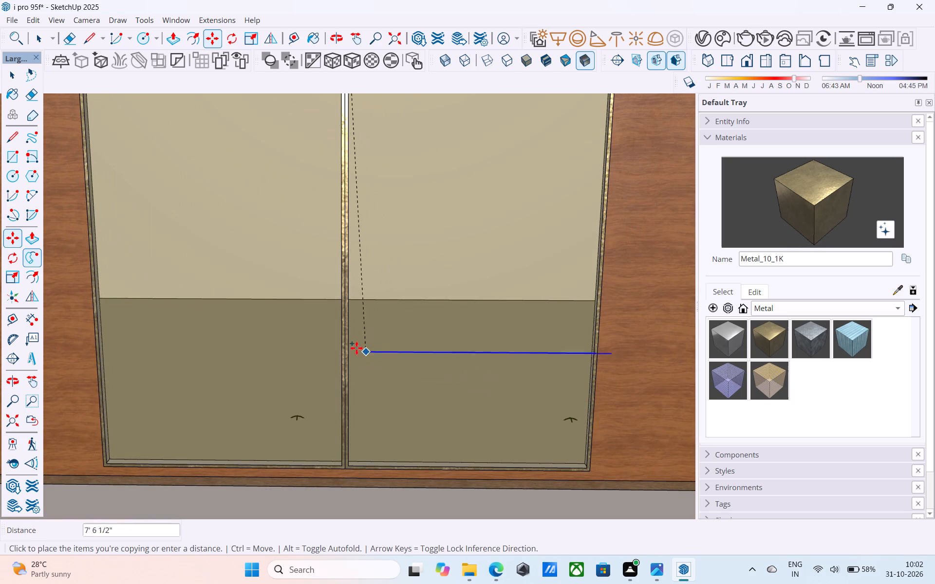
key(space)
Draw a horizontal line across each pane of the upper balcony window at the same height, about 6' 1" and 6' 3" long.
click(353, 260)
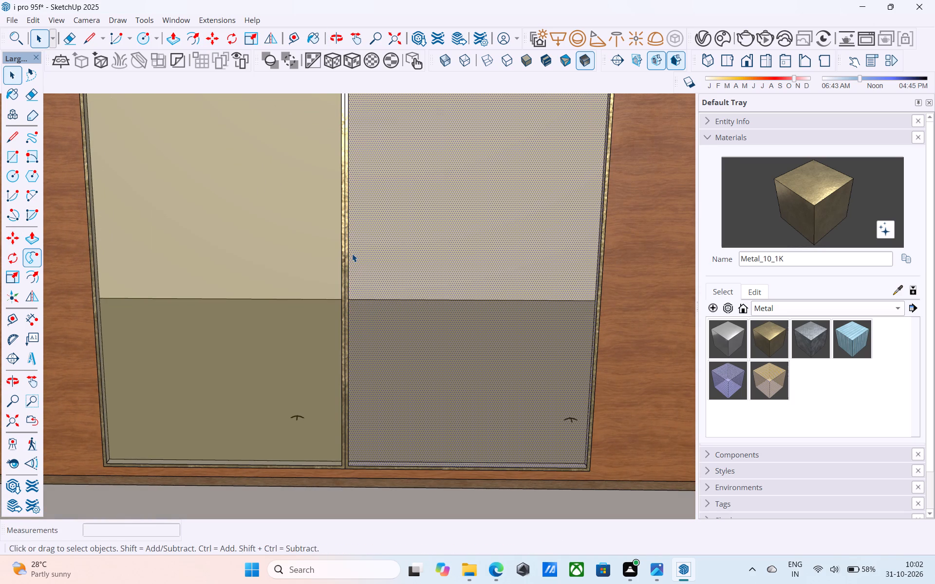
key(l)
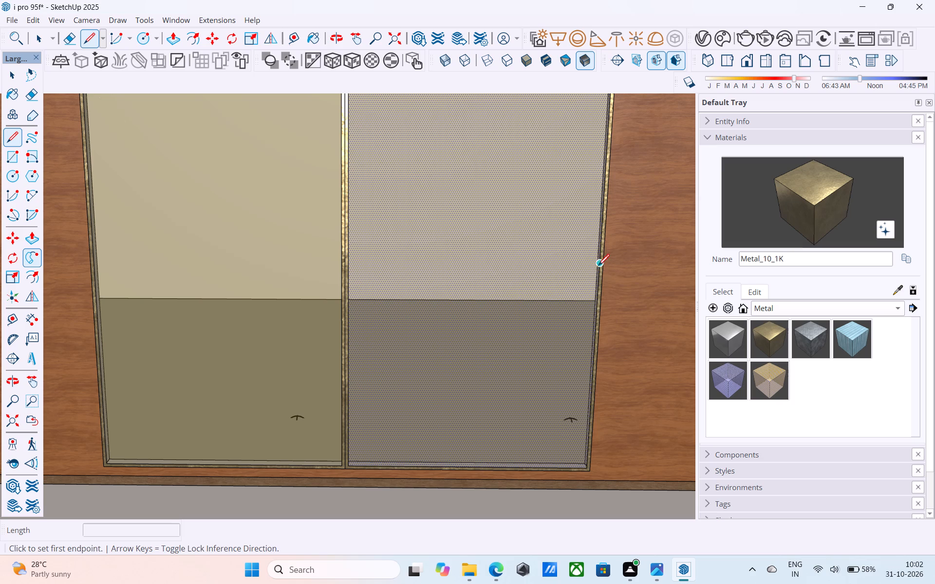
click(598, 261)
click(351, 265)
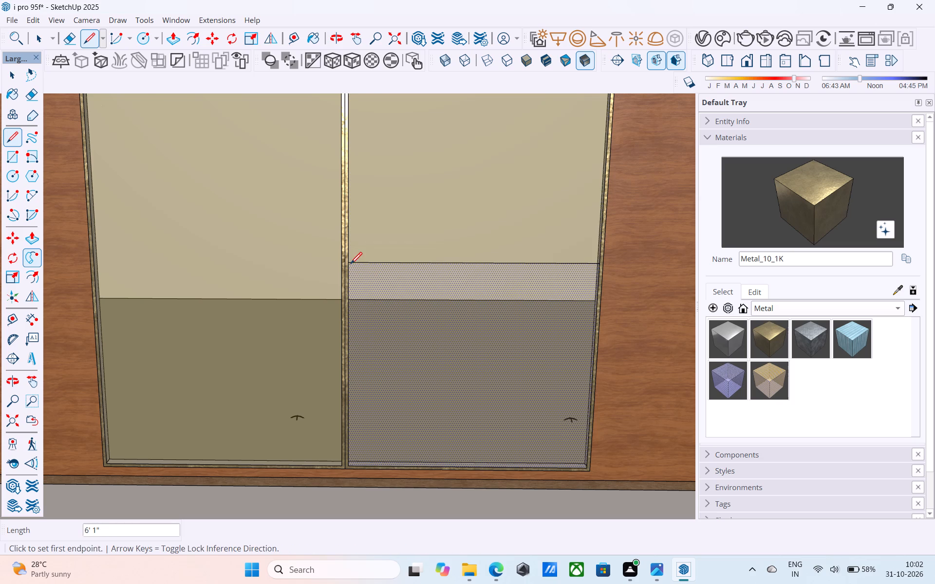
click(347, 262)
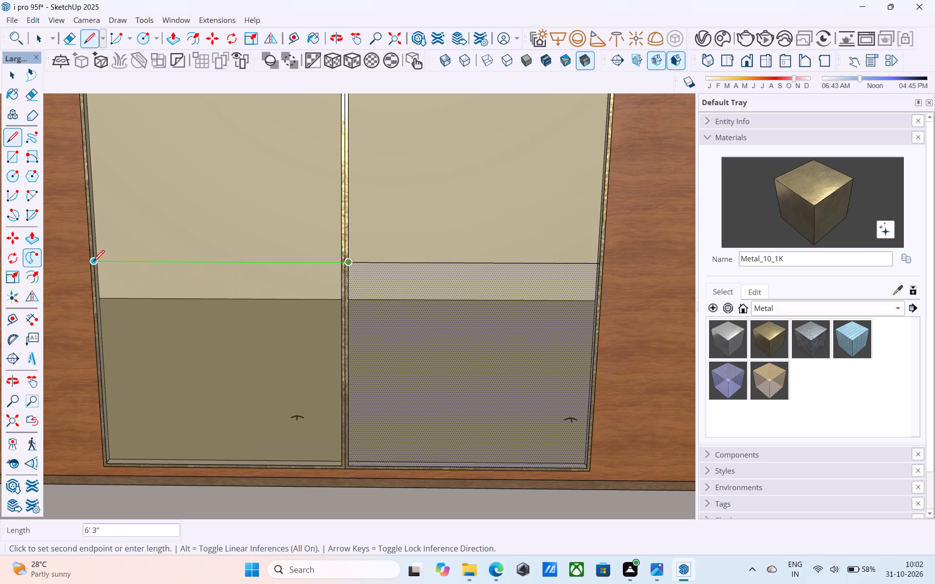
click(93, 263)
key(space)
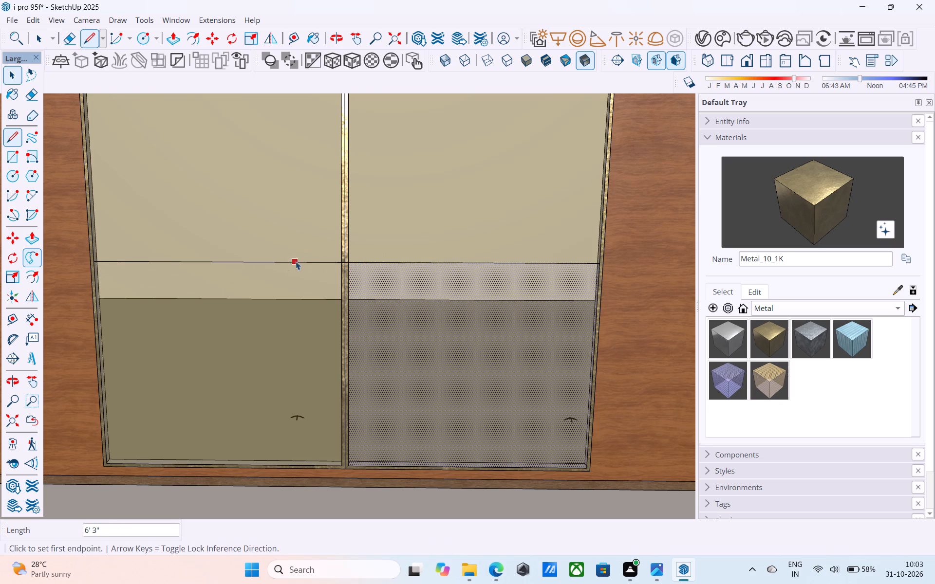
Copy the two horizontal pane lines 1" downward to outline a thin crossbar.
click(314, 263)
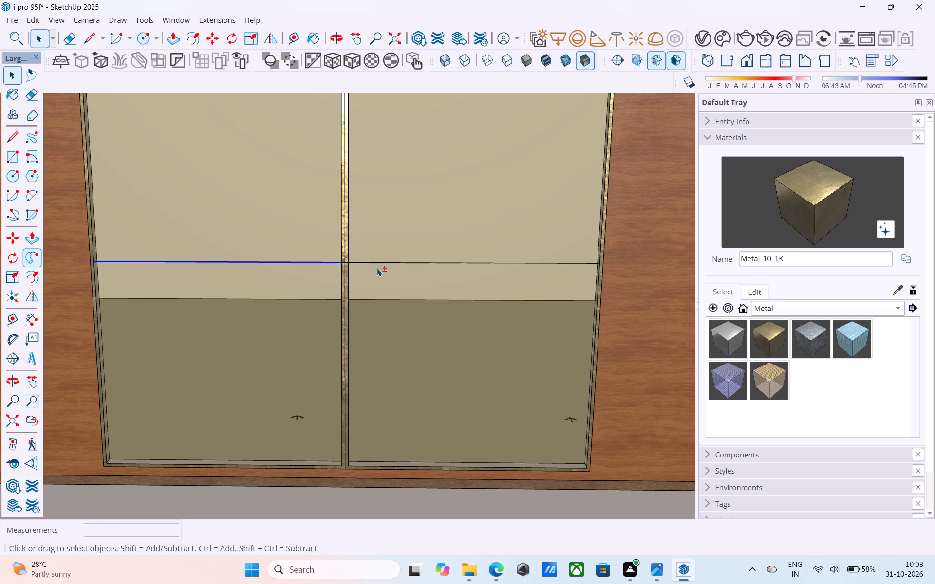
shift+click(374, 263)
key(m)
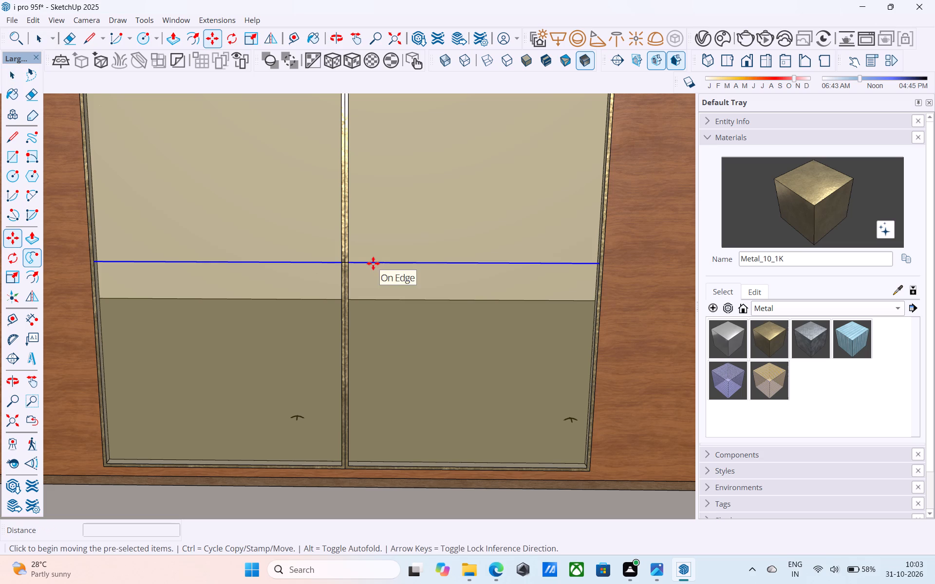
scroll(348, 268, up, 5)
click(346, 262)
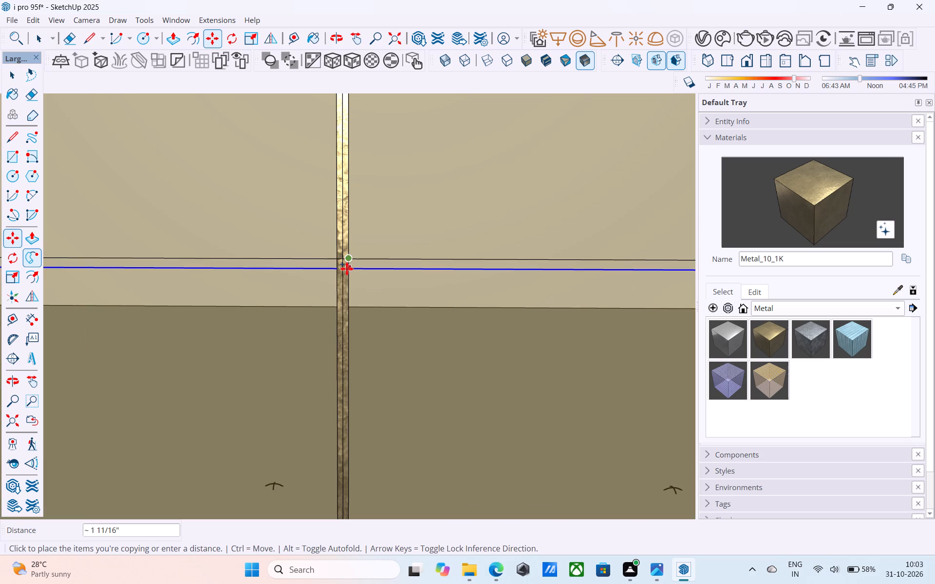
text(2")
key(Return)
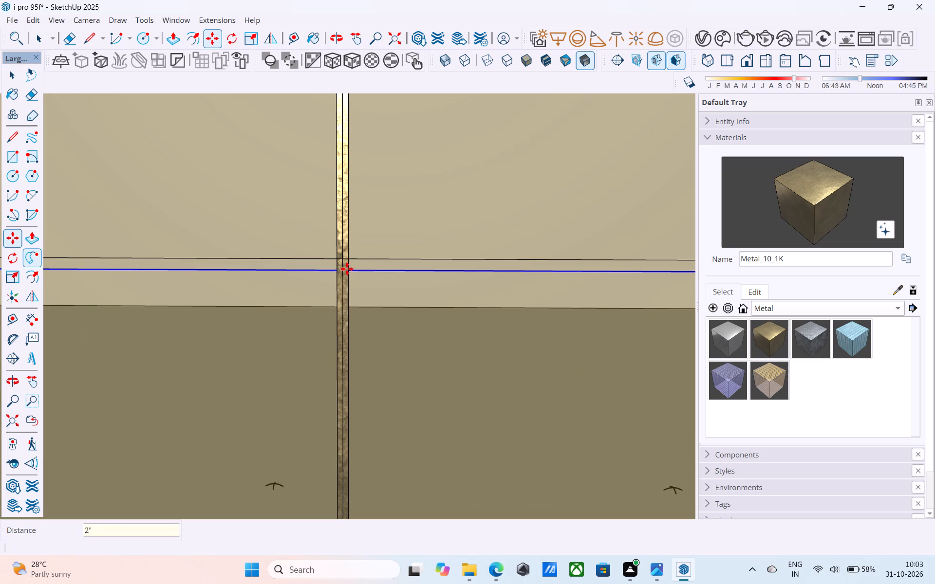
text(1")
key(Return)
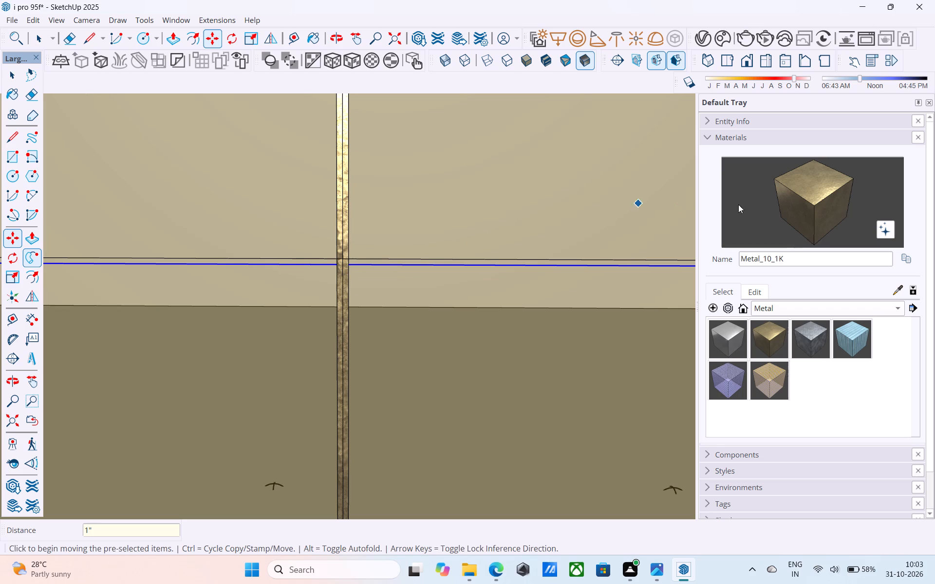
Paint the two halves of the upper balcony window's thin horizontal crossbar with the Metal_10_1K material.
click(792, 205)
scroll(335, 279, up, 5)
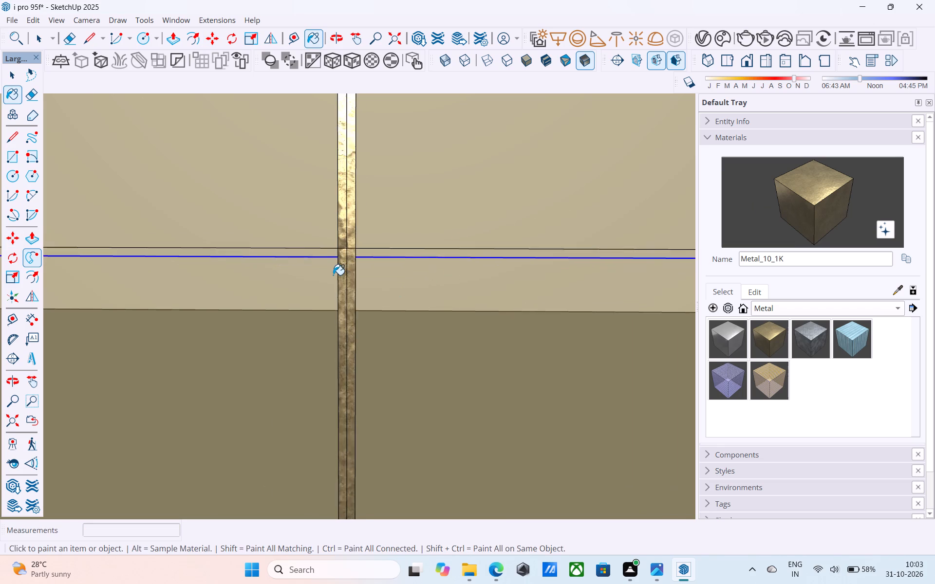
scroll(333, 275, up, 3)
click(327, 244)
click(379, 242)
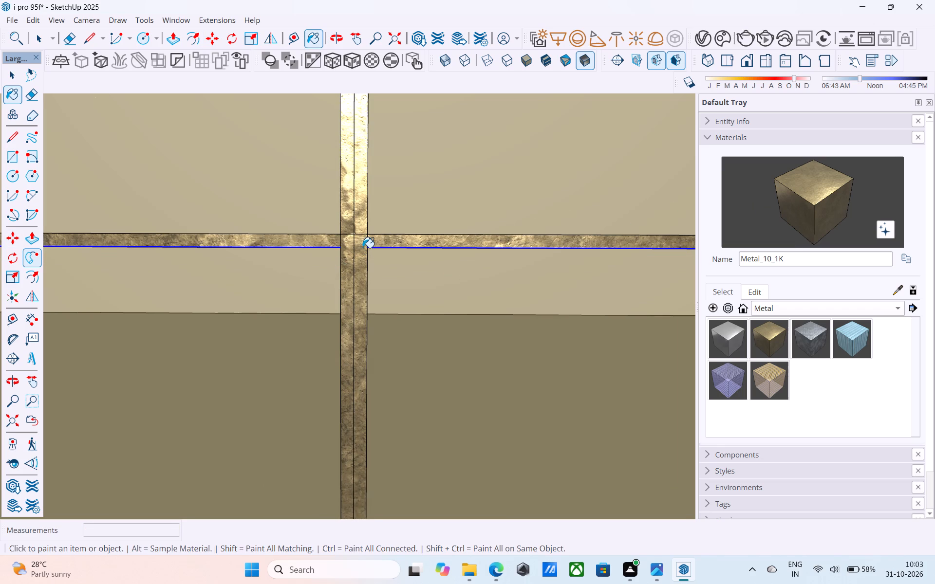
Erase the leftover edges where the crossbar meets the vertical frames of the balcony window, close the group and save the model.
key(e)
drag(355, 236, 350, 234)
scroll(355, 236, down, 4)
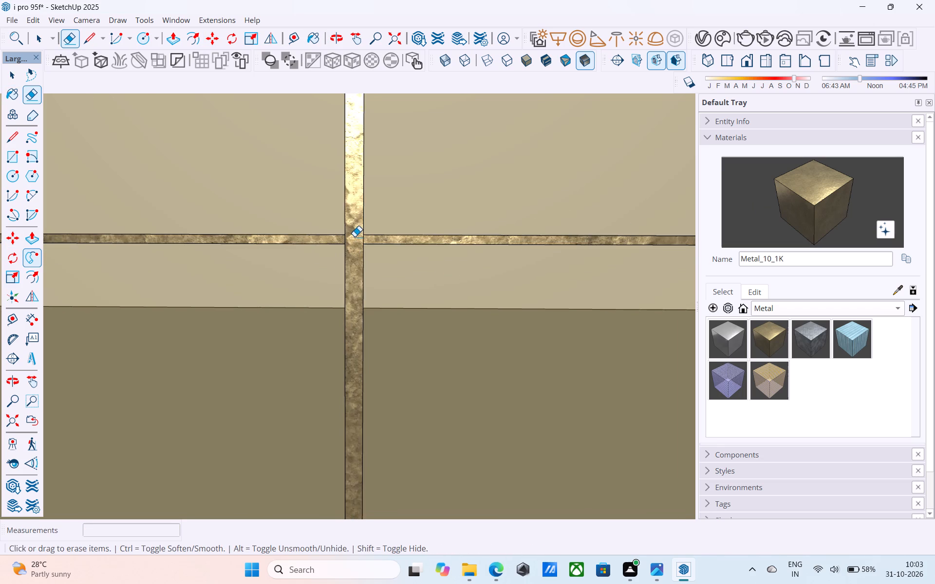
scroll(353, 246, down, 20)
scroll(353, 246, down, 2)
middle_drag(340, 281, 247, 275)
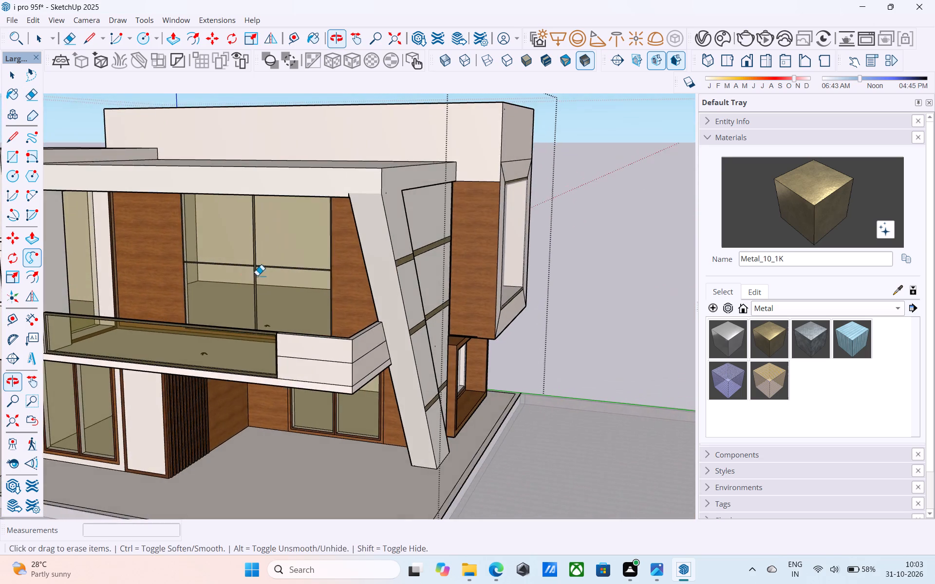
scroll(314, 284, down, 5)
key(space)
key(ctrl+s)
scroll(409, 266, down, 3)
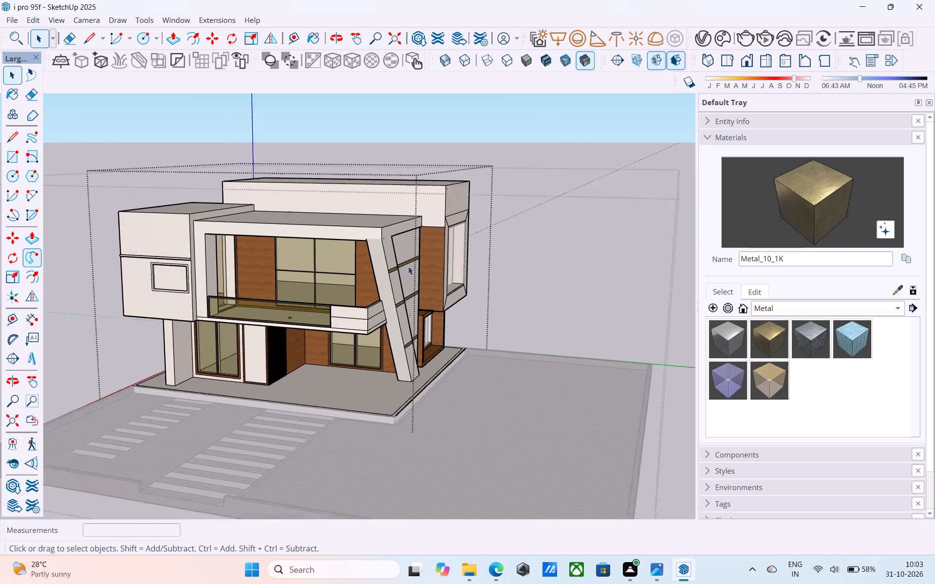
scroll(408, 266, down, 2)
middle_drag(373, 274, 337, 256)
scroll(415, 275, up, 3)
scroll(415, 275, down, 3)
shift+middle_drag(415, 275, 408, 284)
click(490, 159)
click(478, 146)
middle_drag(478, 146, 525, 169)
middle_drag(411, 230, 430, 241)
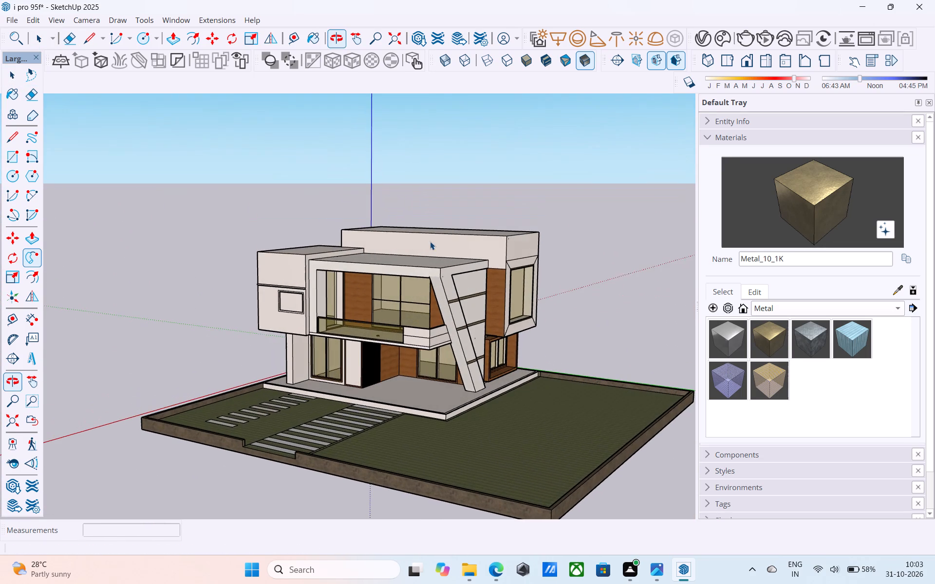
key(ctrl+s)
Examine the house's front and side exterior, the balcony ceiling, the divided balcony window and the parapet.
middle_drag(410, 345, 400, 303)
scroll(403, 302, up, 4)
middle_drag(403, 294, 386, 283)
scroll(388, 284, down, 3)
middle_drag(394, 289, 396, 315)
scroll(247, 204, up, 2)
middle_drag(398, 274, 410, 271)
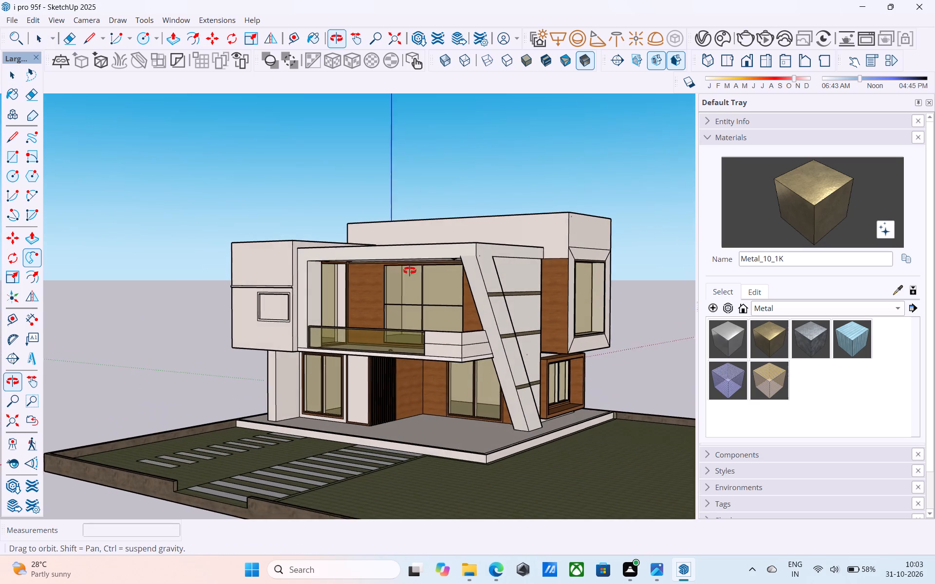
middle_drag(410, 271, 397, 262)
scroll(297, 242, up, 2)
middle_drag(297, 242, 309, 253)
scroll(507, 199, down, 2)
middle_drag(507, 198, 517, 213)
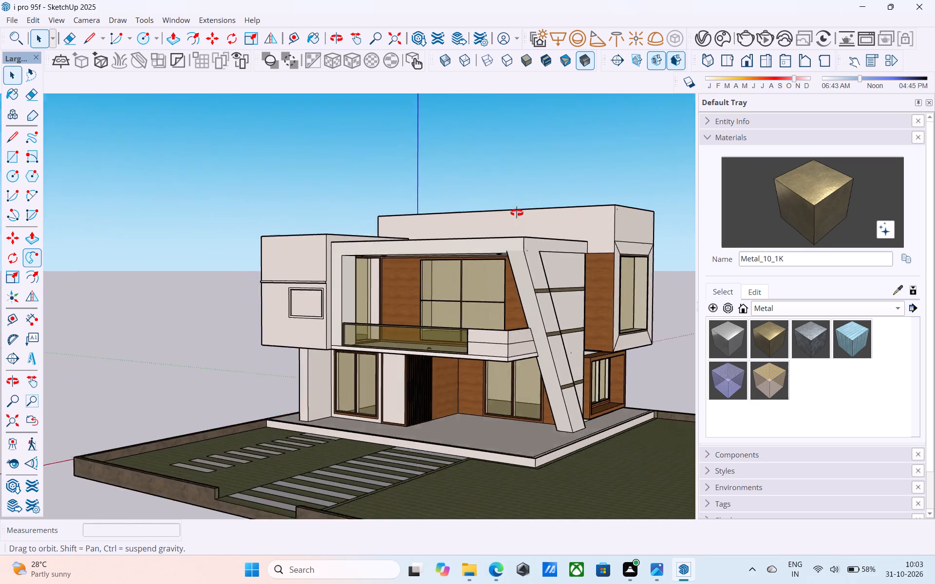
middle_drag(517, 213, 536, 231)
middle_drag(619, 228, 640, 196)
scroll(371, 205, down, 3)
middle_drag(633, 244, 611, 227)
scroll(487, 275, up, 5)
middle_drag(487, 274, 476, 289)
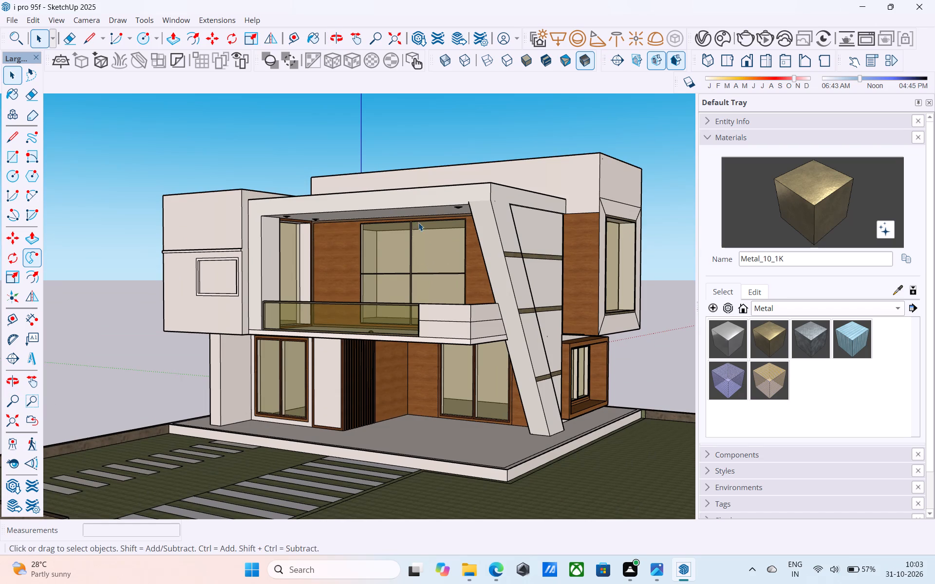
scroll(478, 175, up, 2)
middle_drag(407, 195, 412, 154)
scroll(490, 286, down, 1)
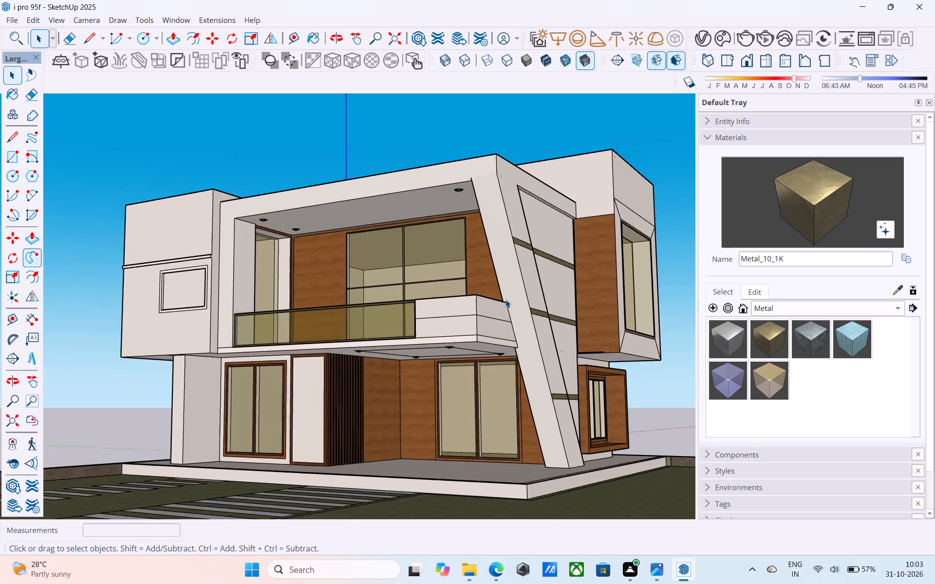
scroll(505, 299, down, 3)
middle_drag(484, 301, 465, 278)
scroll(397, 165, up, 6)
middle_drag(408, 194, 405, 219)
scroll(410, 224, up, 1)
middle_drag(411, 224, 395, 241)
scroll(455, 354, up, 3)
scroll(448, 462, up, 5)
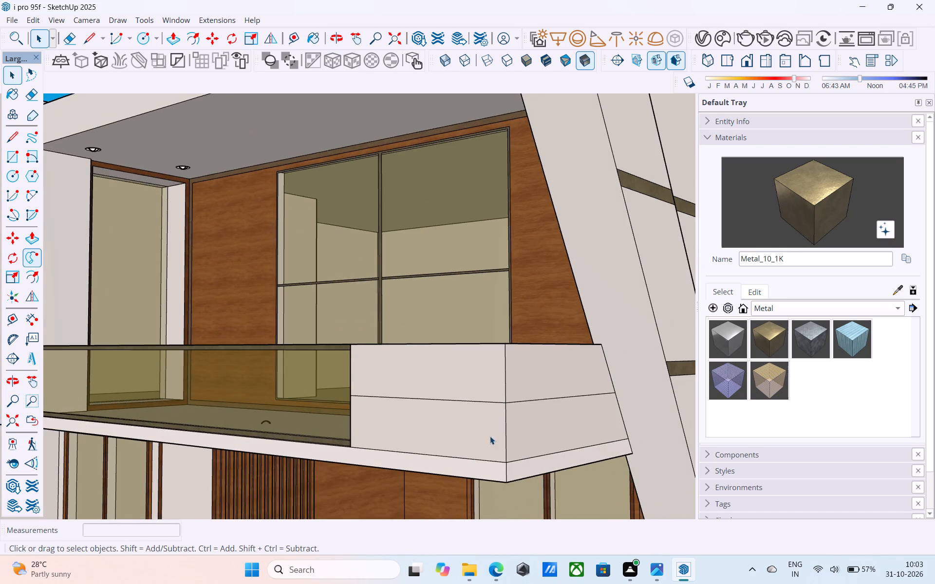
Open the group holding the solid corner parapet of the upper balcony for editing.
middle_drag(489, 436, 437, 466)
click(556, 446)
double_click(556, 444)
click(549, 425)
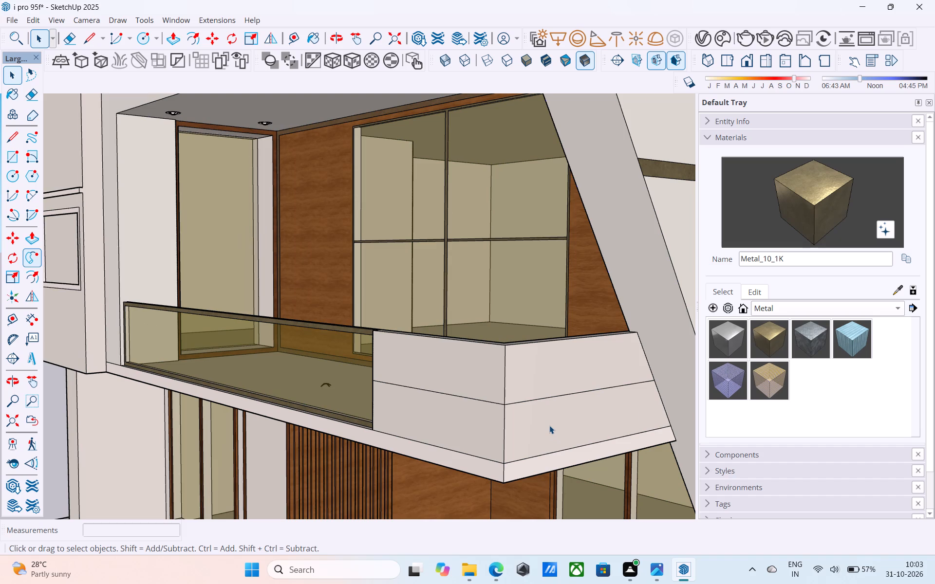
double_click(549, 425)
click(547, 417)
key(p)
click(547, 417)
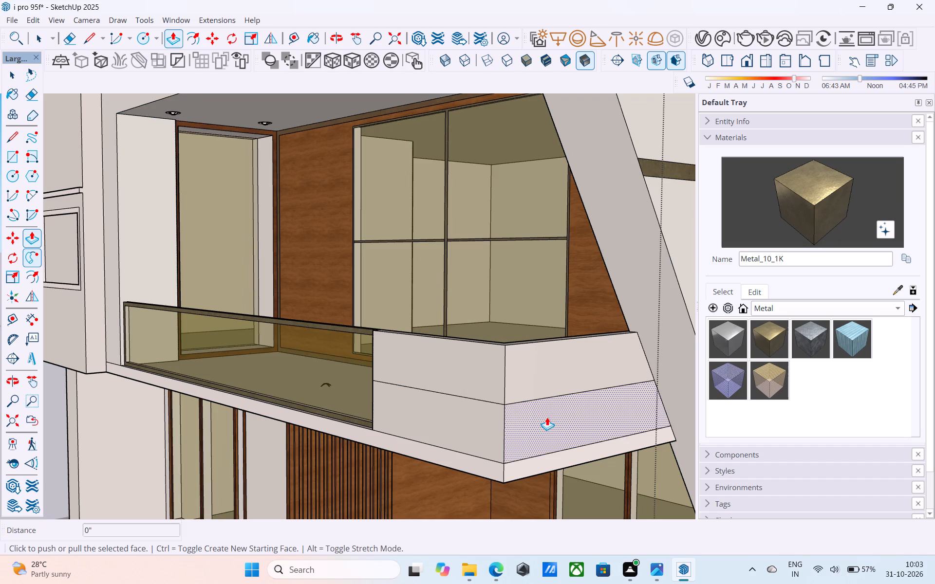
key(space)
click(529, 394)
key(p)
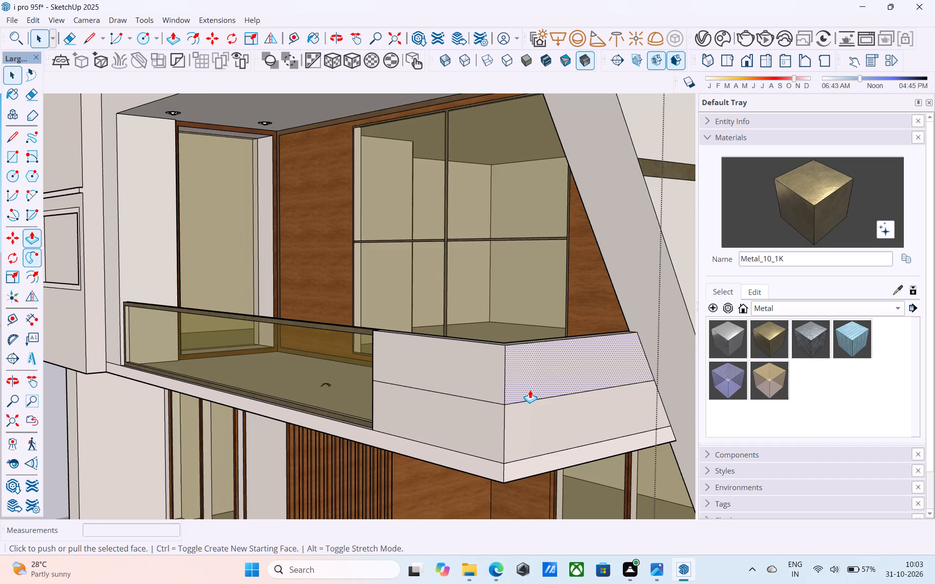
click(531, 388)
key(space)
Push/Pull the lower band of the solid balcony parapet 2" outward on its side face and its front face.
click(549, 407)
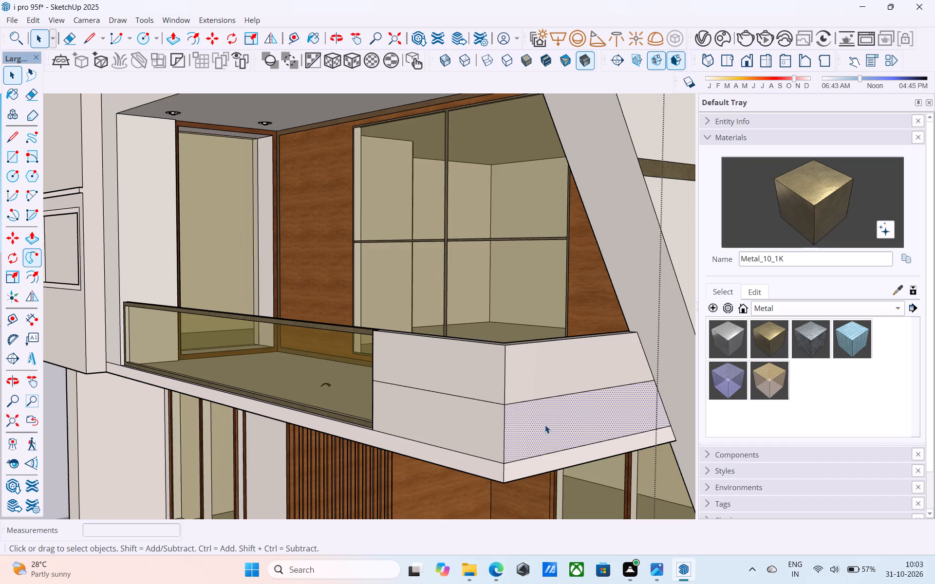
key(p)
click(545, 425)
key(2)
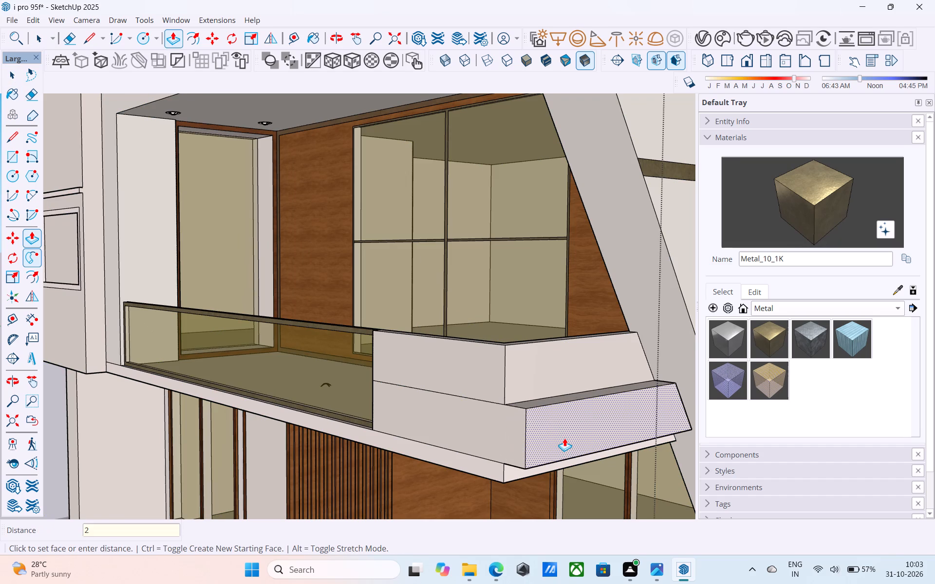
key(shift+quotedbl)
key(Return)
double_click(490, 431)
key(space)
Erase the stray edge at the corner of the ledge above the parapet's lower band and save the model.
middle_drag(487, 414, 467, 472)
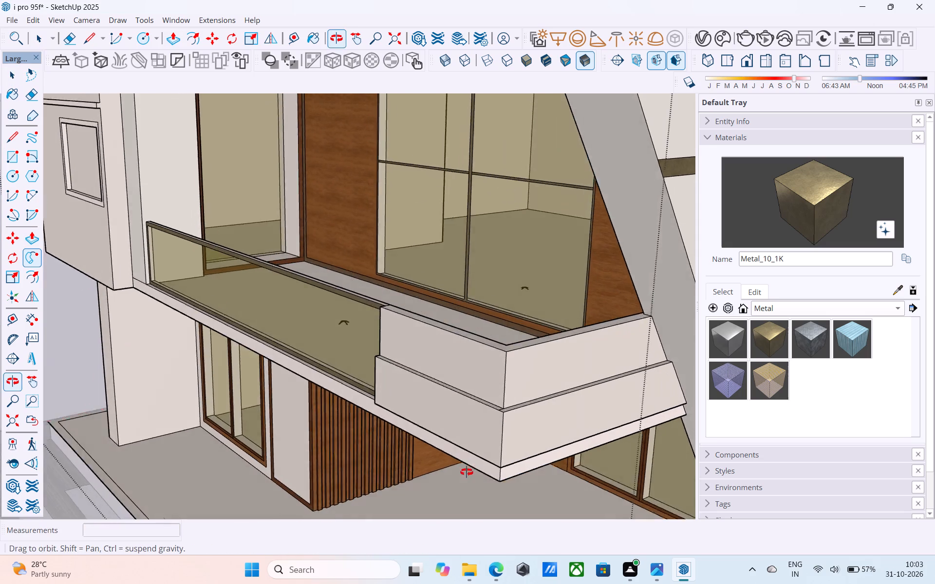
middle_drag(467, 472, 459, 476)
scroll(419, 456, down, 4)
middle_drag(419, 456, 487, 469)
scroll(335, 371, down, 6)
scroll(573, 458, up, 7)
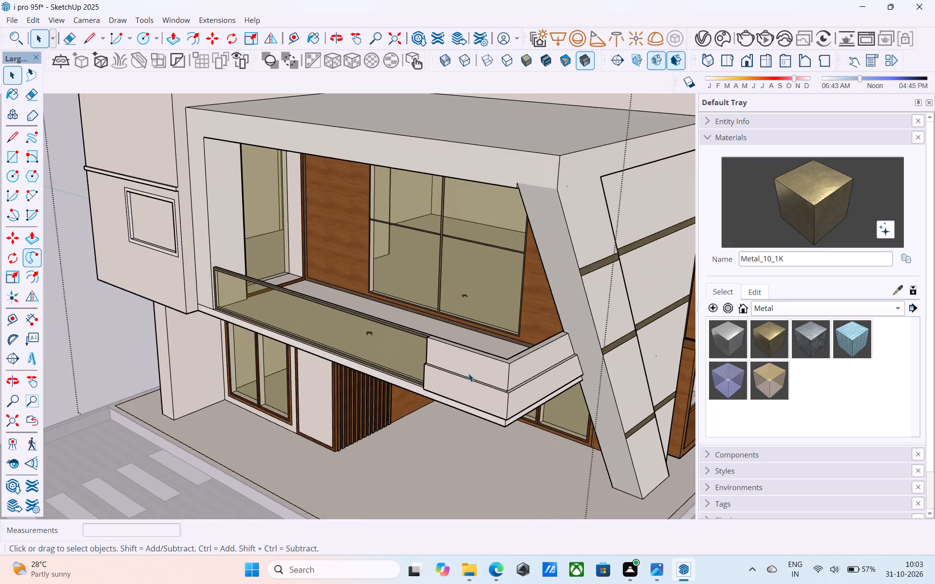
scroll(509, 388, up, 1)
middle_drag(509, 388, 473, 397)
scroll(494, 404, up, 19)
key(e)
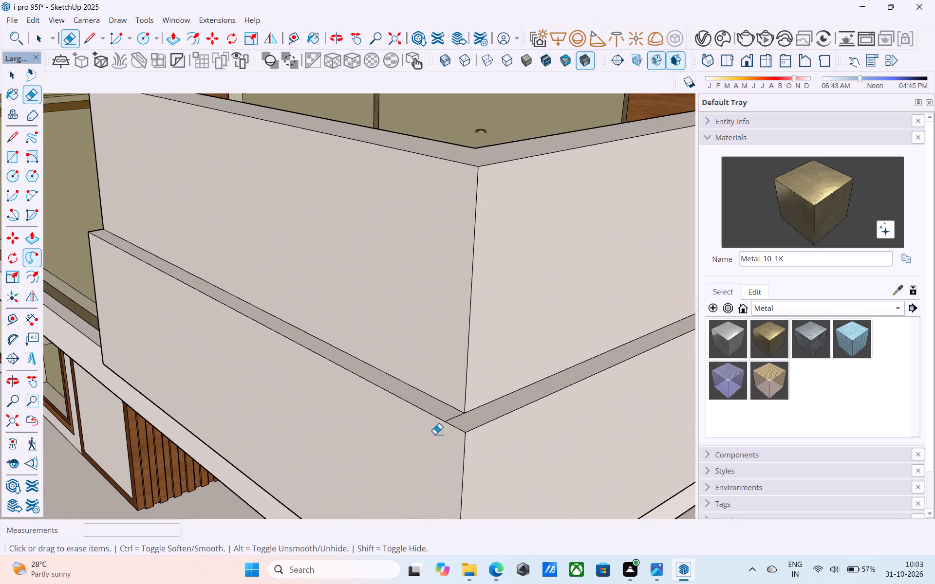
drag(453, 421, 452, 415)
key(space)
key(ctrl+s)
Examine the stepped balcony parapet and the house's whole front elevation.
scroll(413, 413, down, 7)
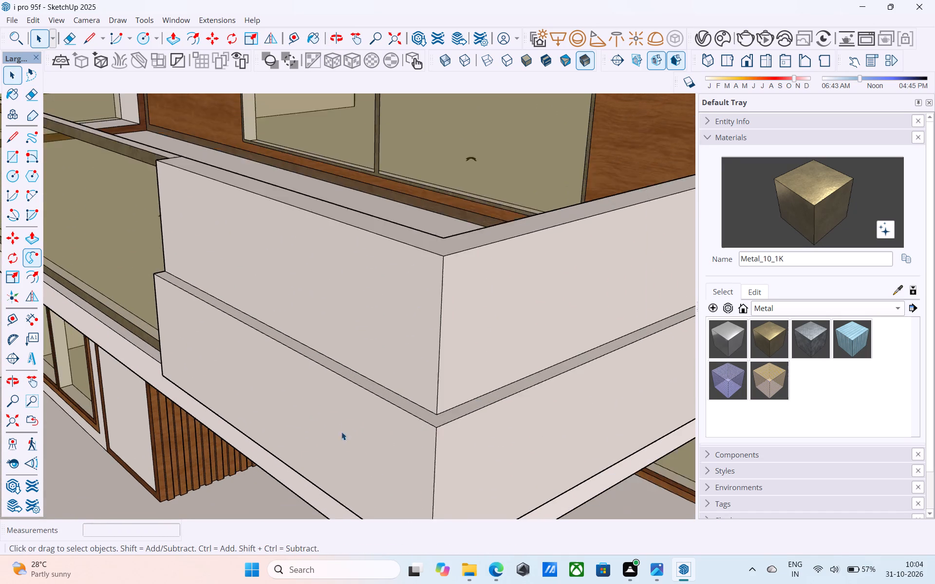
scroll(341, 432, down, 14)
middle_drag(357, 438, 296, 390)
scroll(302, 385, down, 5)
middle_drag(293, 406, 575, 428)
scroll(261, 360, down, 4)
middle_drag(304, 358, 331, 338)
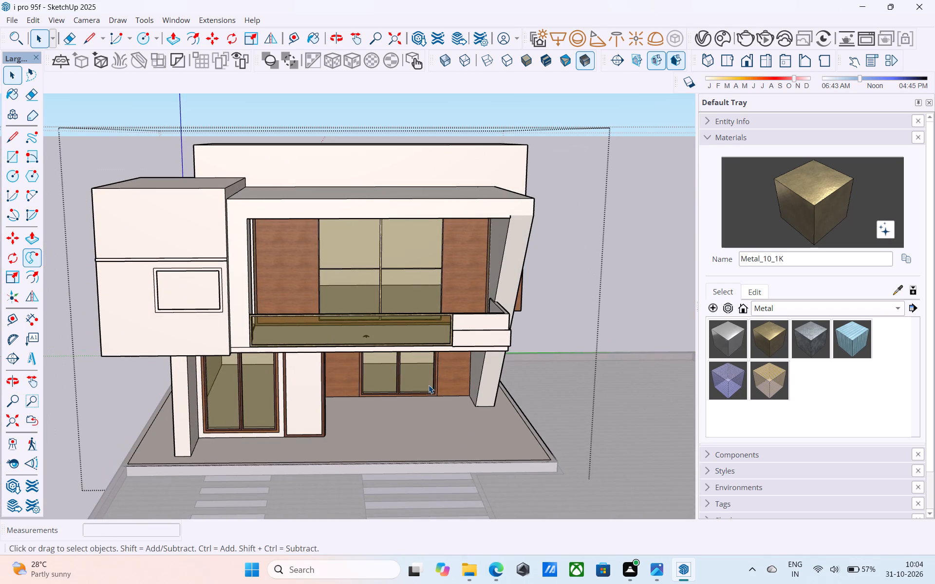
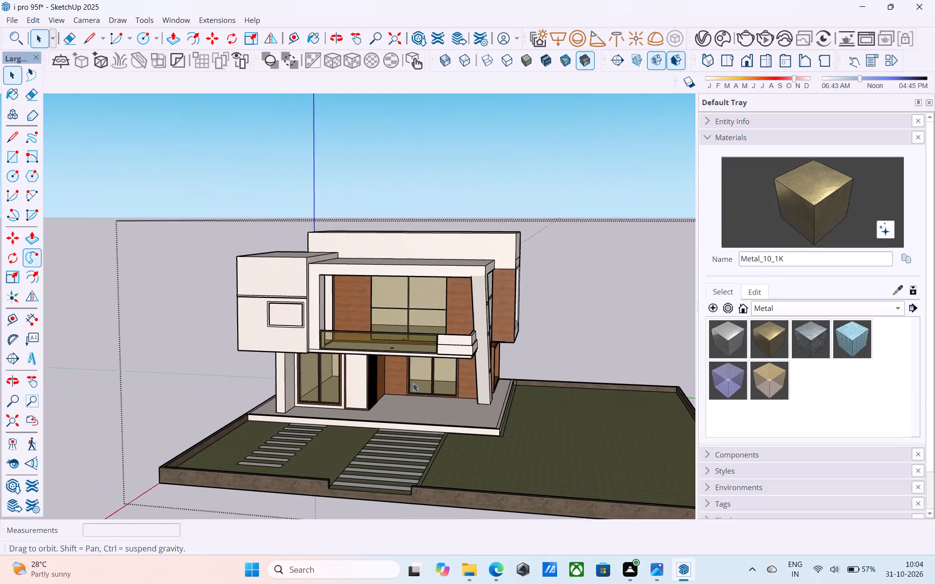
Exit the open group around the house and save the model.
click(460, 179)
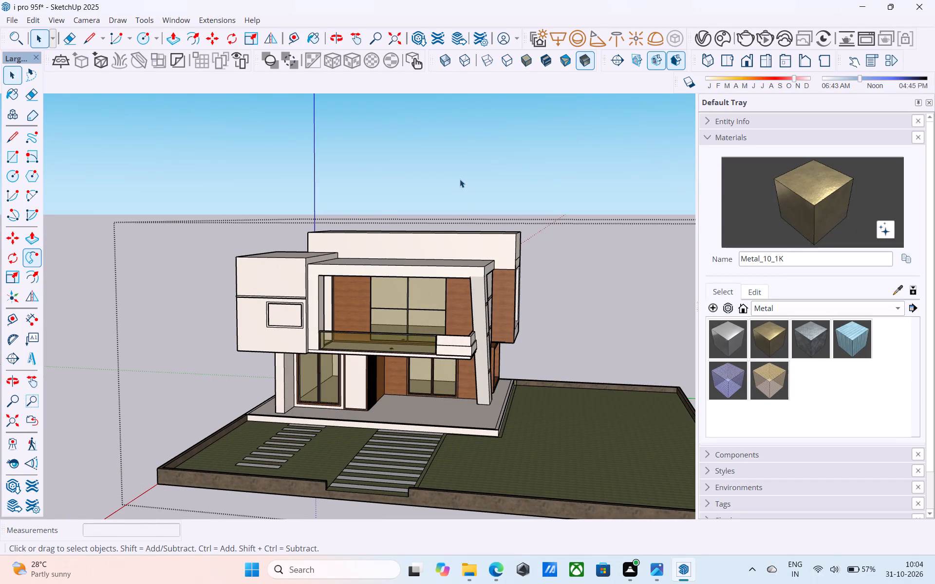
key(ctrl+s)
Examine the house's front and side facades, slanted frame, balcony and surrounding lawn from several angles and distances.
scroll(494, 178, down, 5)
middle_drag(471, 212, 427, 212)
scroll(427, 212, down, 1)
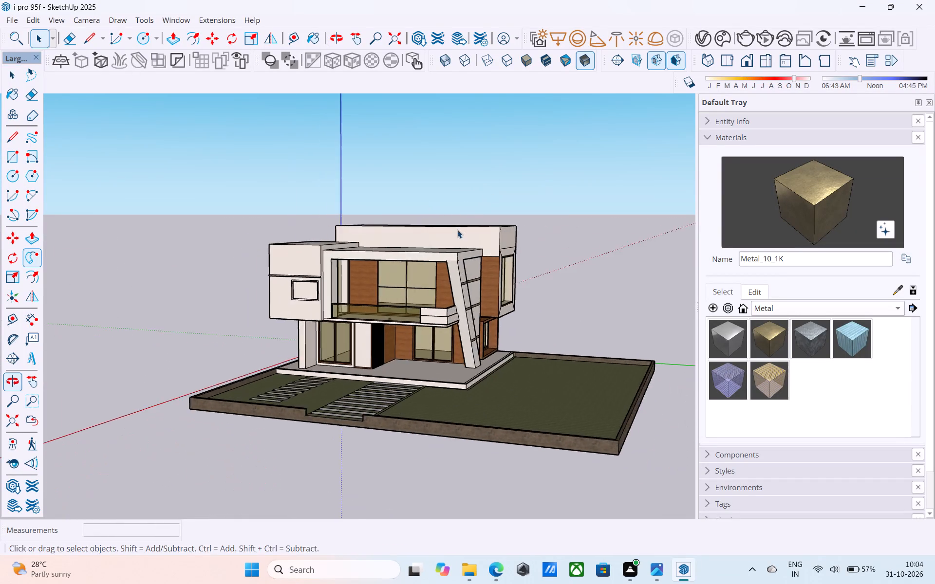
scroll(460, 230, down, 2)
middle_drag(474, 250, 455, 260)
scroll(518, 341, up, 9)
scroll(509, 328, down, 5)
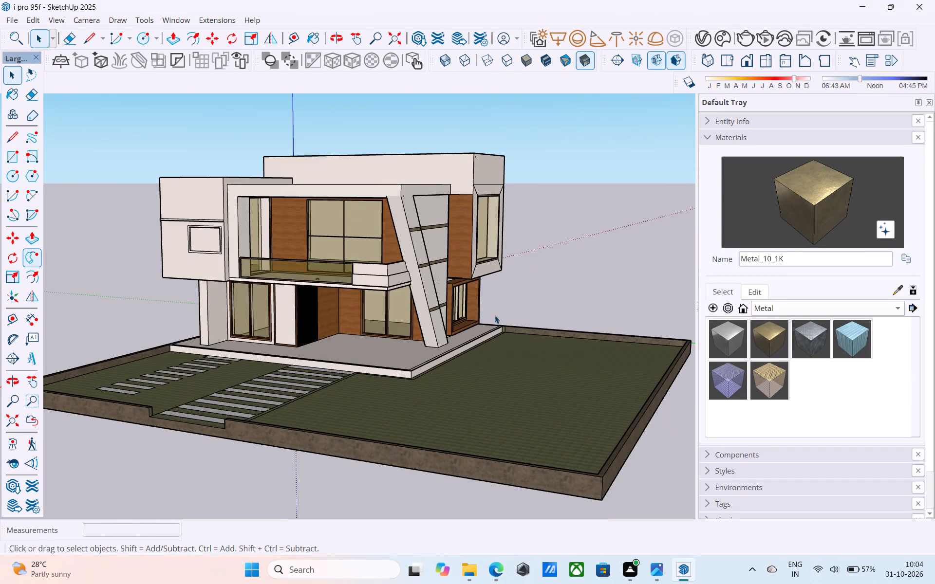
middle_click(495, 315)
scroll(462, 348, up, 13)
middle_drag(431, 358, 447, 339)
scroll(450, 337, down, 20)
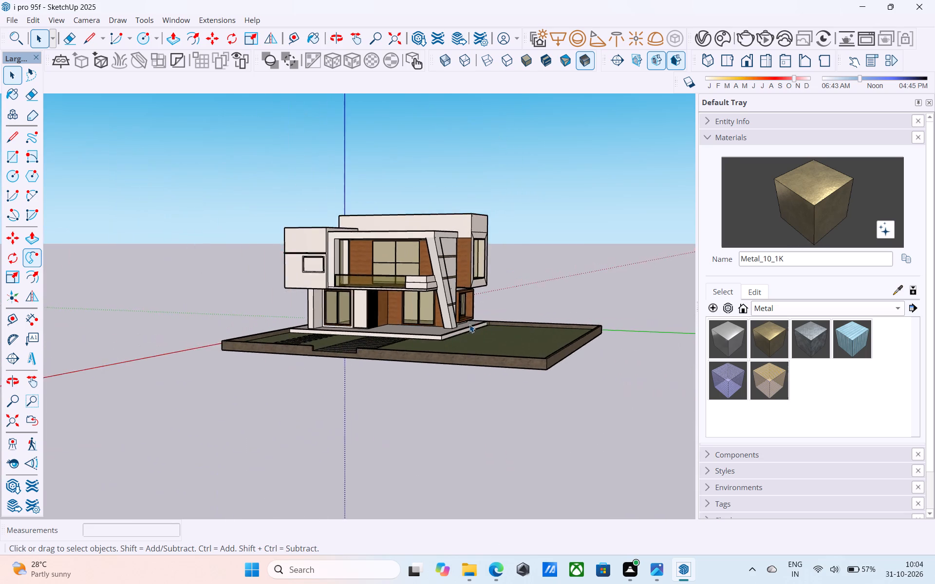
middle_drag(469, 324, 433, 355)
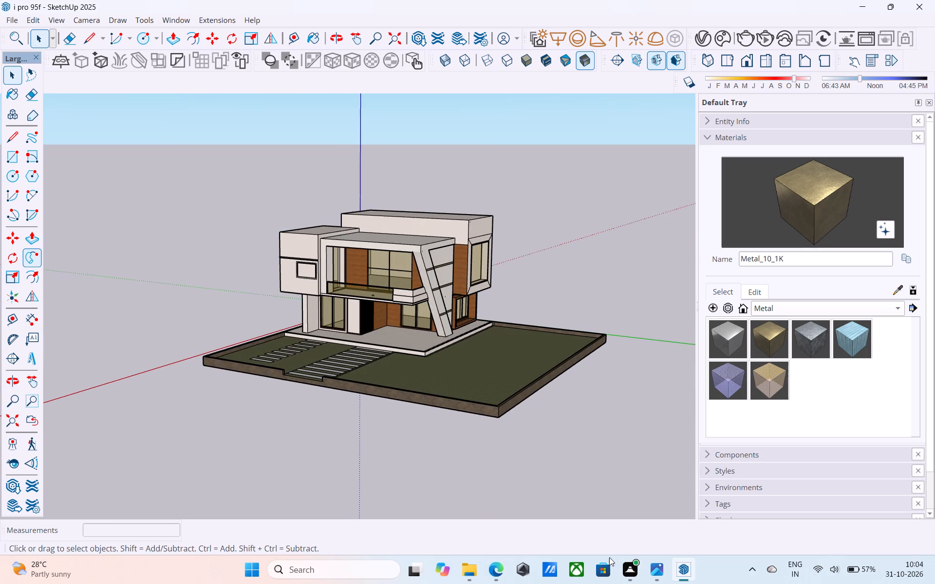